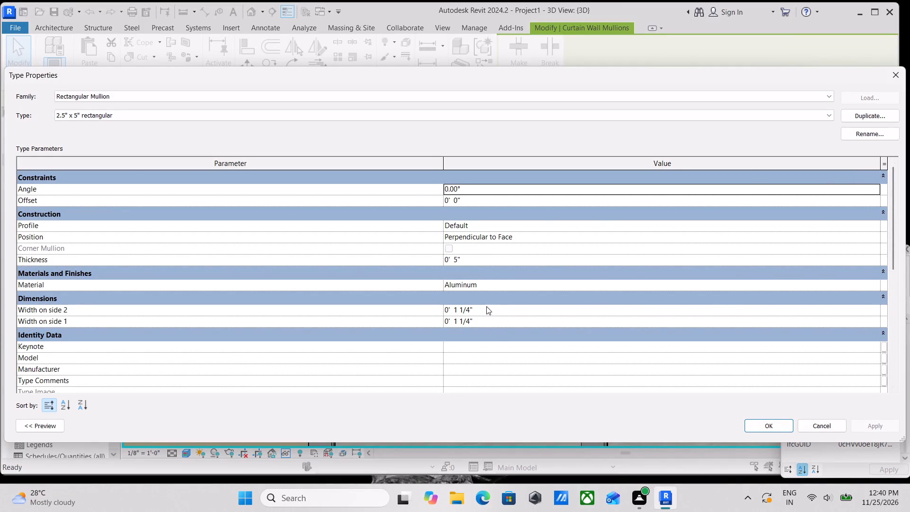
Set the metal type in the appearance of the 2.5" x 5" rectangular mullion's Aluminum material to Anodized Aluminum.
{"action": "left_click", "coordinate": [874, 283]}
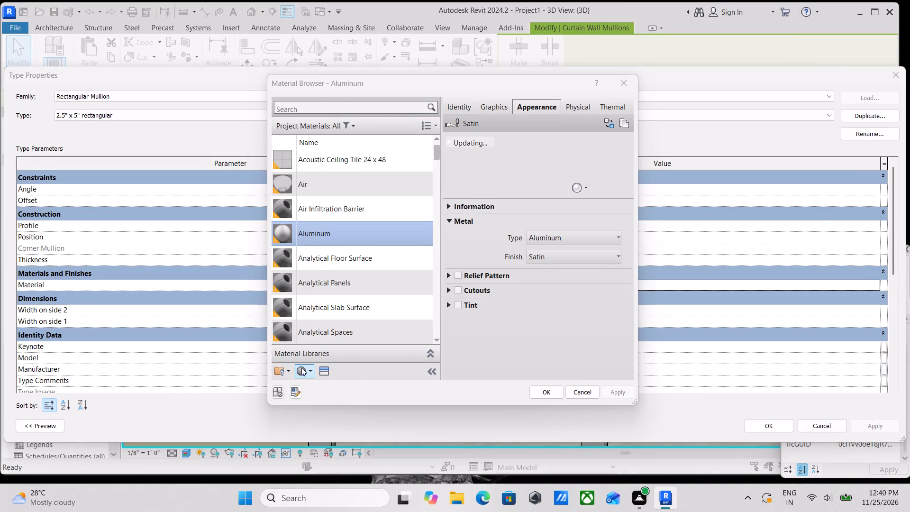
{"action": "left_click", "coordinate": [582, 233]}
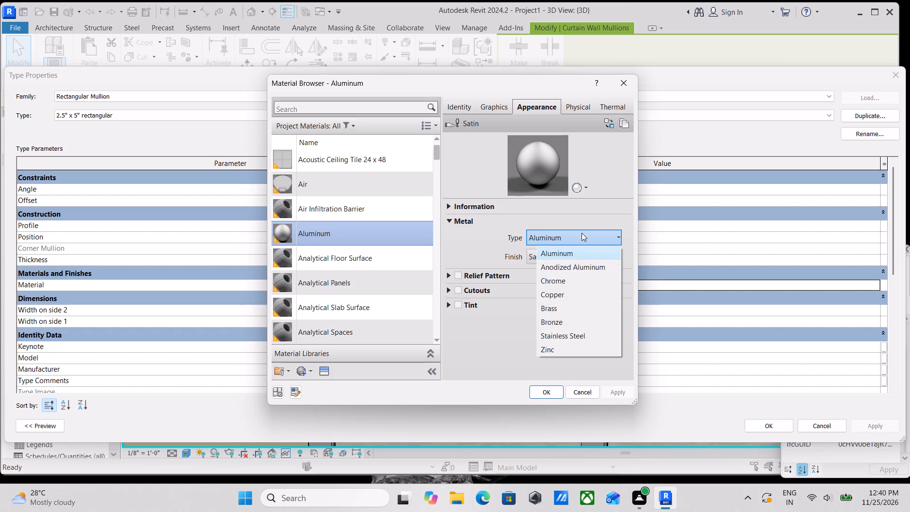
{"action": "left_click", "coordinate": [571, 297]}
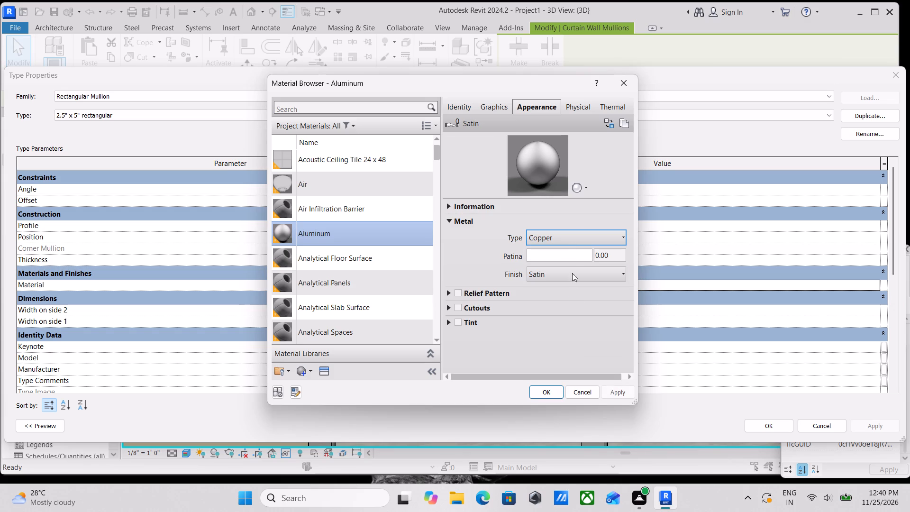
{"action": "left_click", "coordinate": [592, 235]}
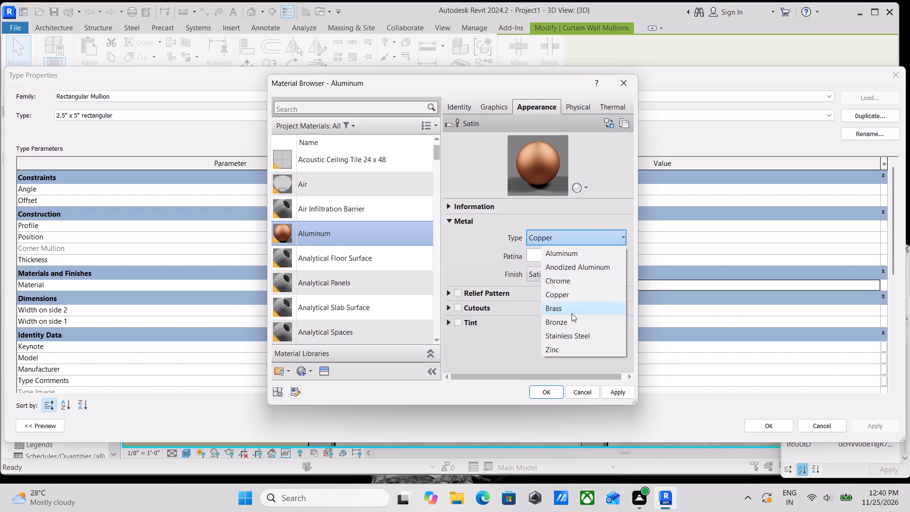
{"action": "scroll", "coordinate": [565, 343], "scroll_direction": "down", "scroll_amount": 1}
{"action": "scroll", "coordinate": [565, 338], "scroll_direction": "up", "scroll_amount": 1}
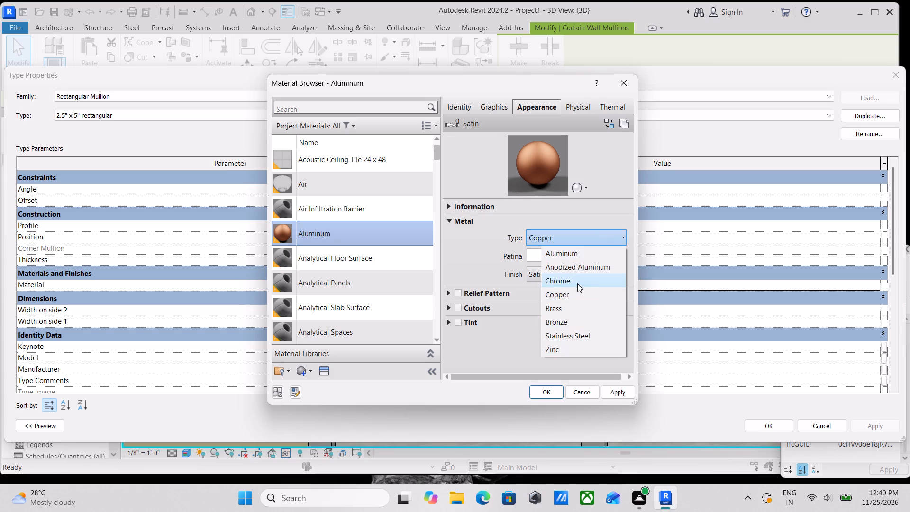
{"action": "scroll", "coordinate": [577, 286], "scroll_direction": "up", "scroll_amount": 2}
{"action": "left_click", "coordinate": [594, 234]}
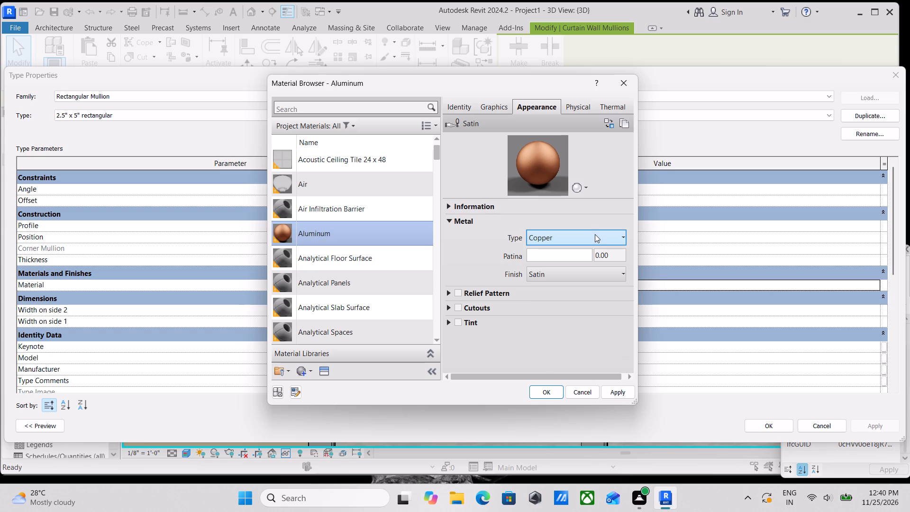
{"action": "left_click", "coordinate": [597, 235]}
{"action": "left_click", "coordinate": [591, 272]}
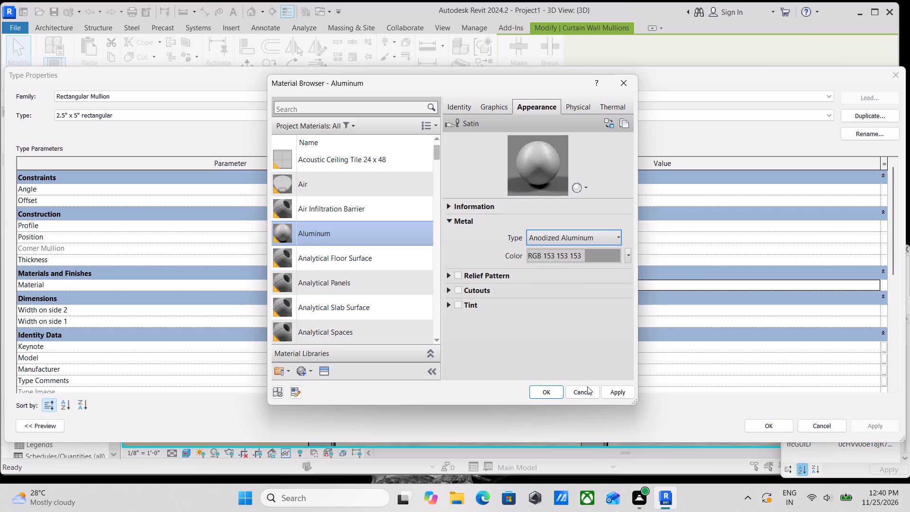
{"action": "left_click", "coordinate": [618, 397]}
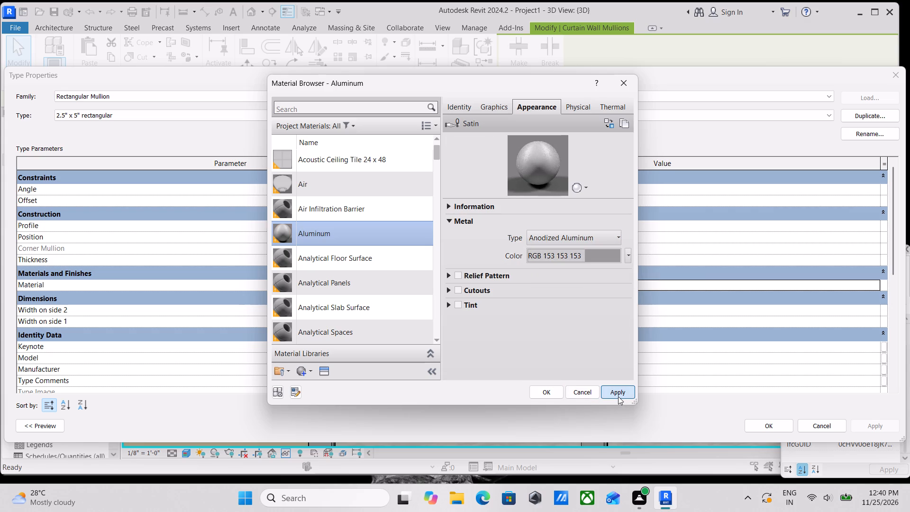
{"action": "left_click", "coordinate": [548, 389]}
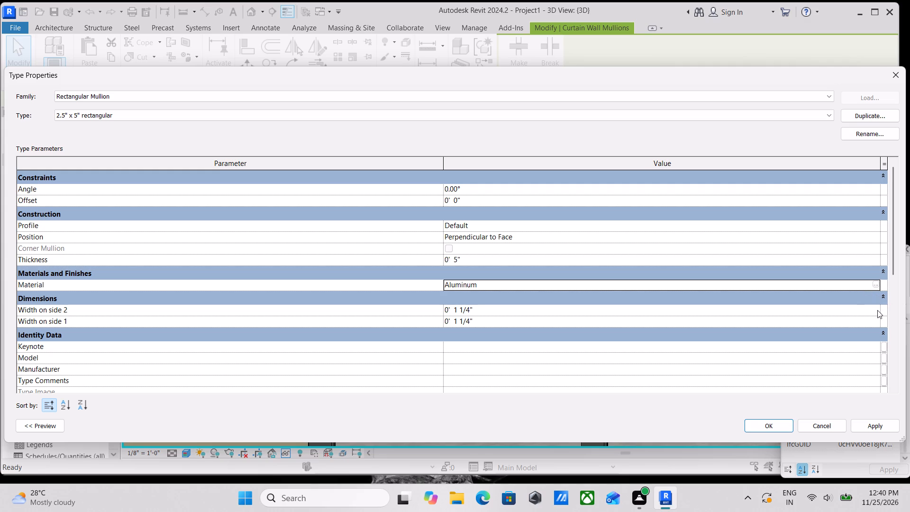
Reopen the mullion's Aluminum material, choose Anodized Aluminum again as its metal type, and apply the mullion type properties.
{"action": "left_click", "coordinate": [875, 310]}
{"action": "left_click", "coordinate": [876, 283]}
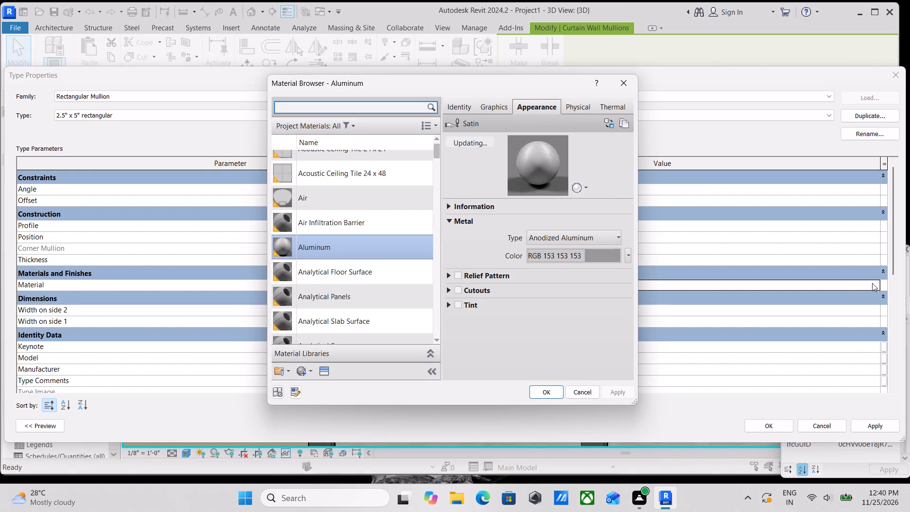
{"action": "left_click", "coordinate": [612, 238]}
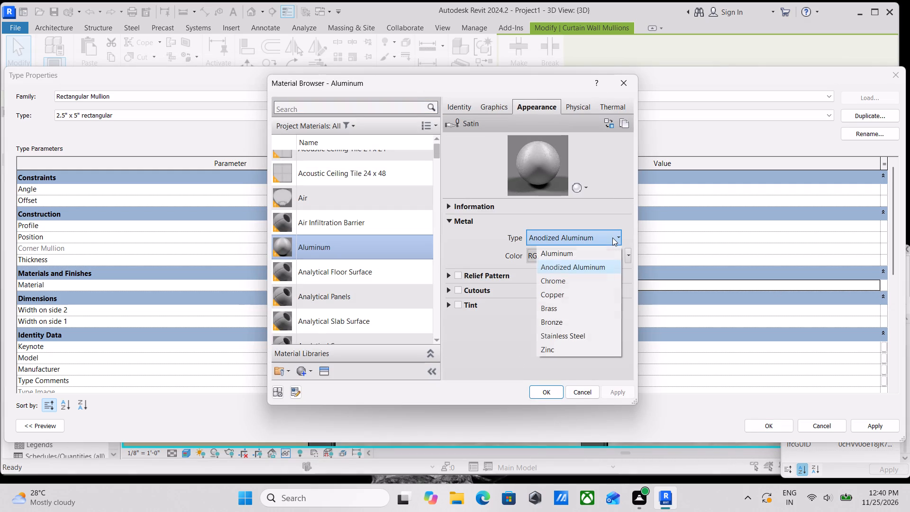
{"action": "scroll", "coordinate": [582, 329], "scroll_direction": "down", "scroll_amount": 2}
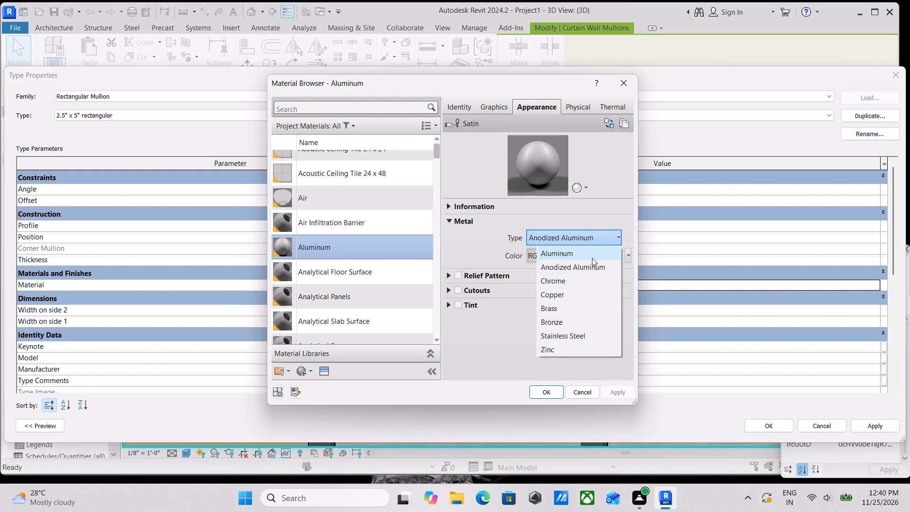
{"action": "left_click", "coordinate": [593, 267]}
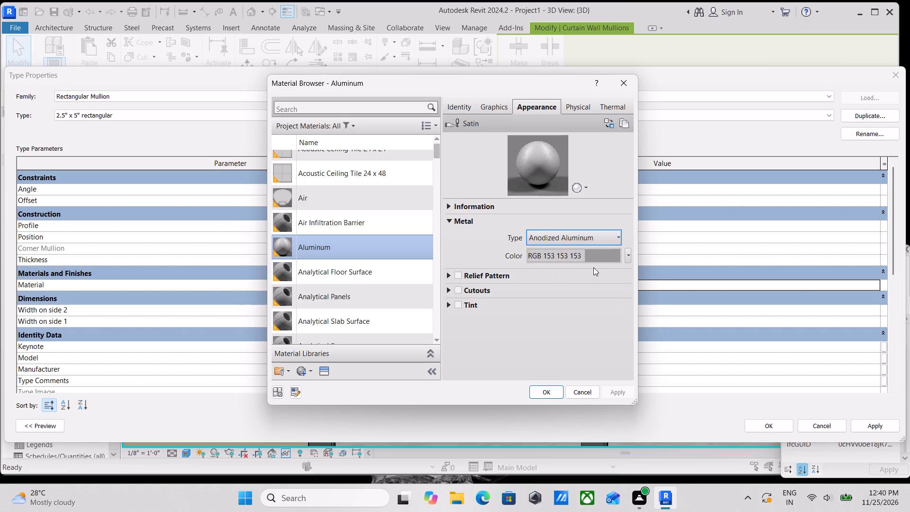
{"action": "left_click", "coordinate": [547, 394]}
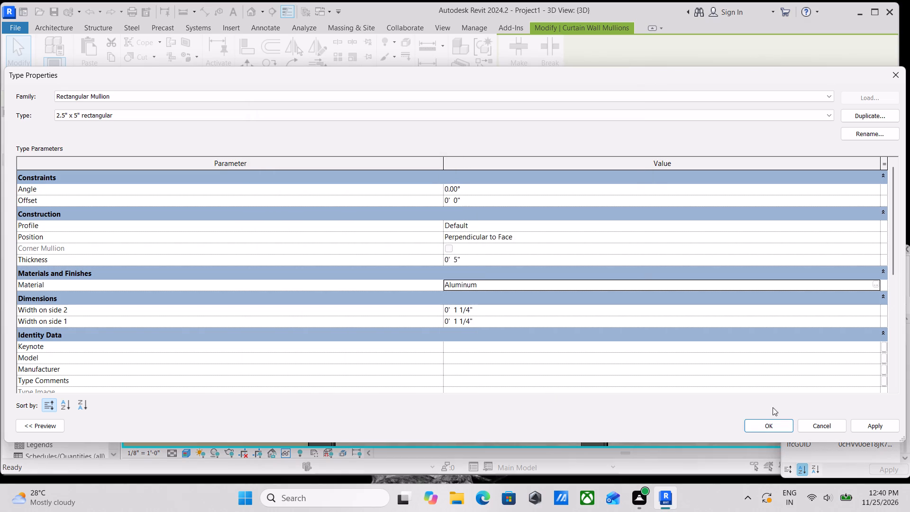
{"action": "left_click", "coordinate": [855, 425]}
{"action": "left_click", "coordinate": [764, 424]}
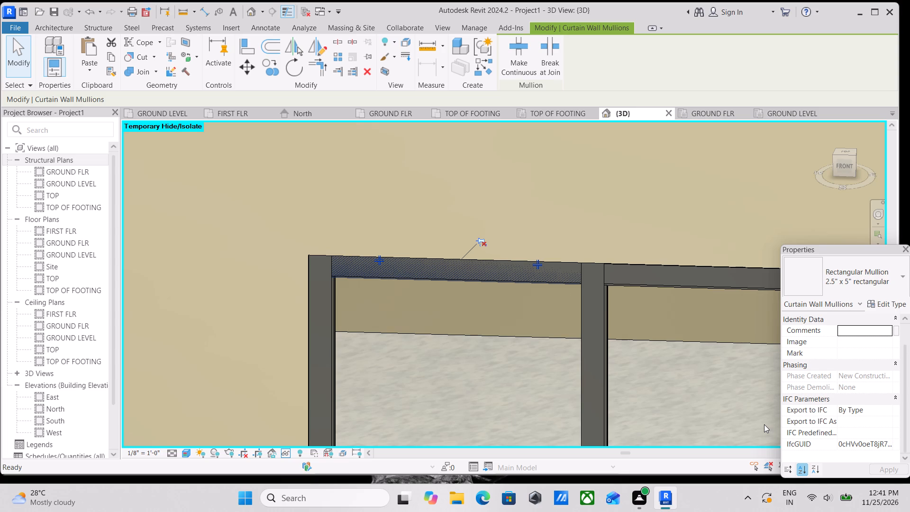
Examine the curtain wall mullions, windows and ground floor interior of the house from several sides in the 3D view.
{"action": "scroll", "coordinate": [597, 380], "scroll_direction": "down", "scroll_amount": 4}
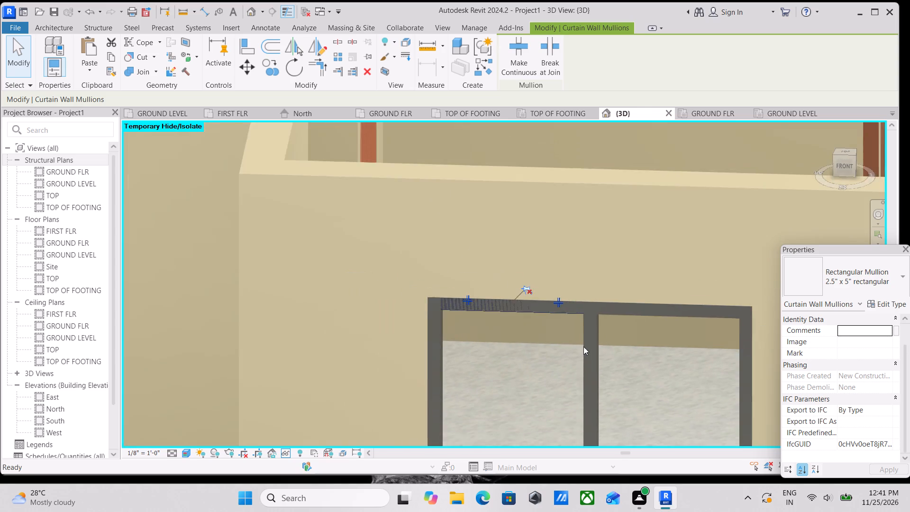
{"action": "scroll", "coordinate": [601, 352], "scroll_direction": "down", "scroll_amount": 3}
{"action": "middle_click_drag", "start_coordinate": [601, 352], "coordinate": [552, 290]}
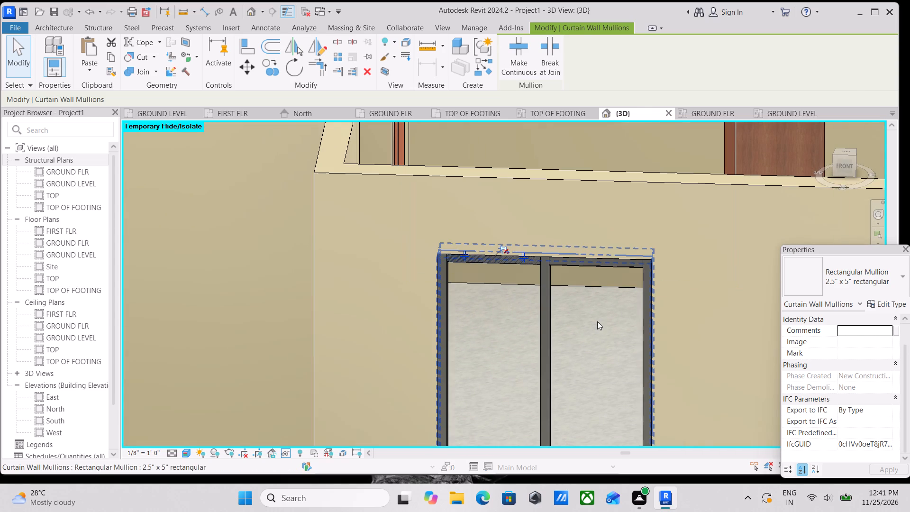
{"action": "key", "text": "Escape"}
{"action": "scroll", "coordinate": [597, 321], "scroll_direction": "down", "scroll_amount": 2}
{"action": "middle_click_drag", "start_coordinate": [597, 321], "coordinate": [382, 250]}
{"action": "middle_click_drag", "start_coordinate": [653, 272], "coordinate": [538, 272]}
{"action": "middle_click_drag", "start_coordinate": [647, 298], "coordinate": [579, 299]}
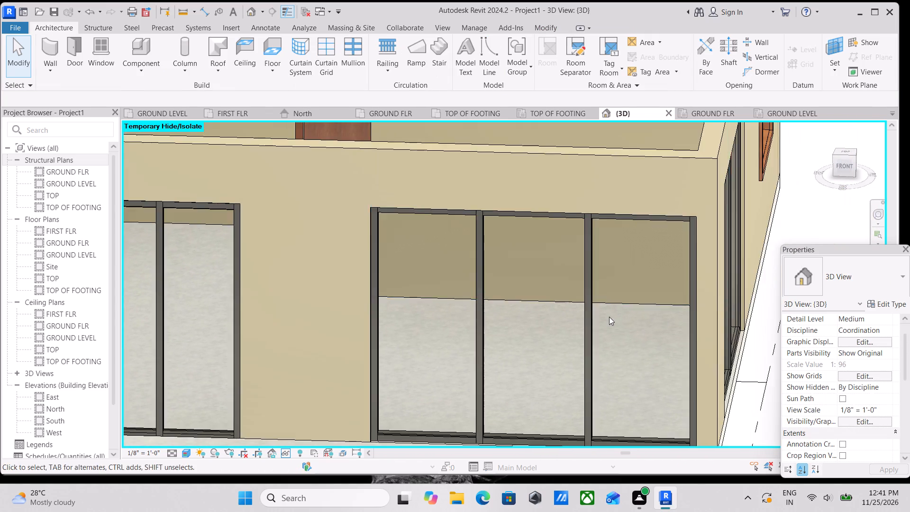
{"action": "scroll", "coordinate": [609, 317], "scroll_direction": "down", "scroll_amount": 3}
{"action": "scroll", "coordinate": [560, 305], "scroll_direction": "down", "scroll_amount": 1}
{"action": "middle_click_drag", "start_coordinate": [515, 277], "coordinate": [564, 396], "text": "shift"}
{"action": "middle_click_drag", "start_coordinate": [596, 366], "coordinate": [560, 377], "text": "shift"}
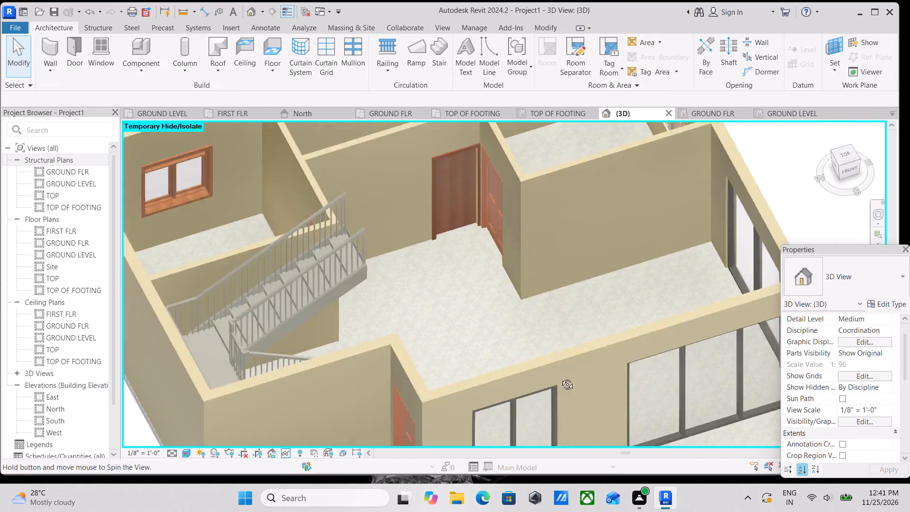
{"action": "middle_click_drag", "start_coordinate": [560, 377], "coordinate": [543, 379], "text": "shift"}
{"action": "middle_click_drag", "start_coordinate": [532, 355], "coordinate": [473, 366]}
{"action": "scroll", "coordinate": [553, 355], "scroll_direction": "down", "scroll_amount": 1}
{"action": "middle_click_drag", "start_coordinate": [553, 355], "coordinate": [712, 333]}
{"action": "middle_click_drag", "start_coordinate": [710, 333], "coordinate": [587, 322], "text": "shift"}
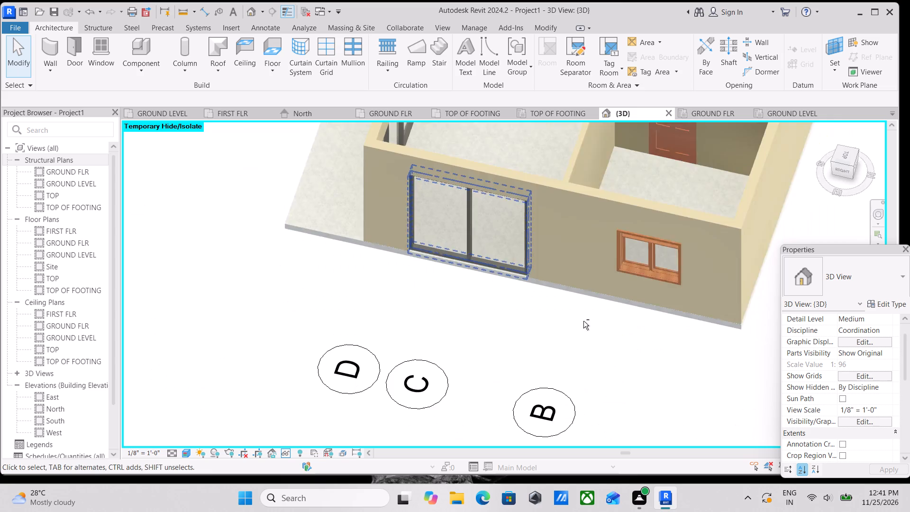
{"action": "middle_click_drag", "start_coordinate": [621, 323], "coordinate": [545, 320]}
{"action": "middle_click_drag", "start_coordinate": [687, 318], "coordinate": [654, 385]}
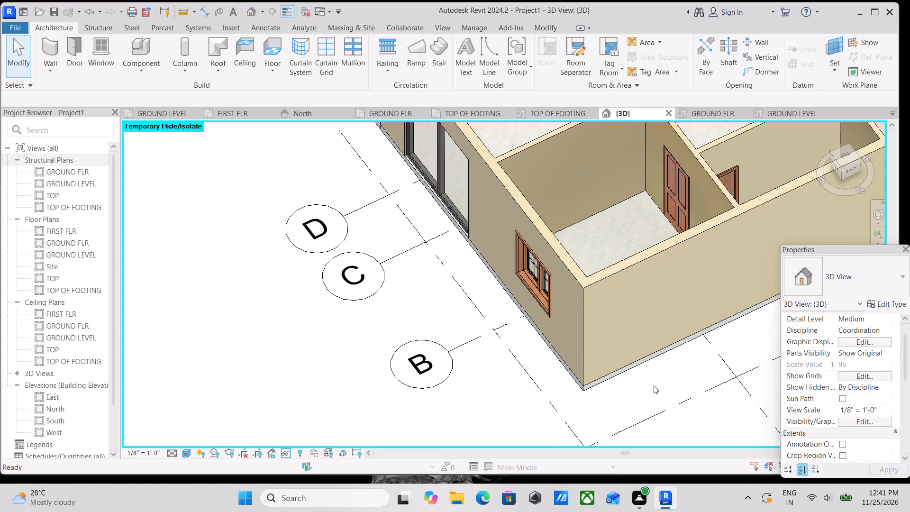
{"action": "scroll", "coordinate": [654, 385], "scroll_direction": "up", "scroll_amount": 1}
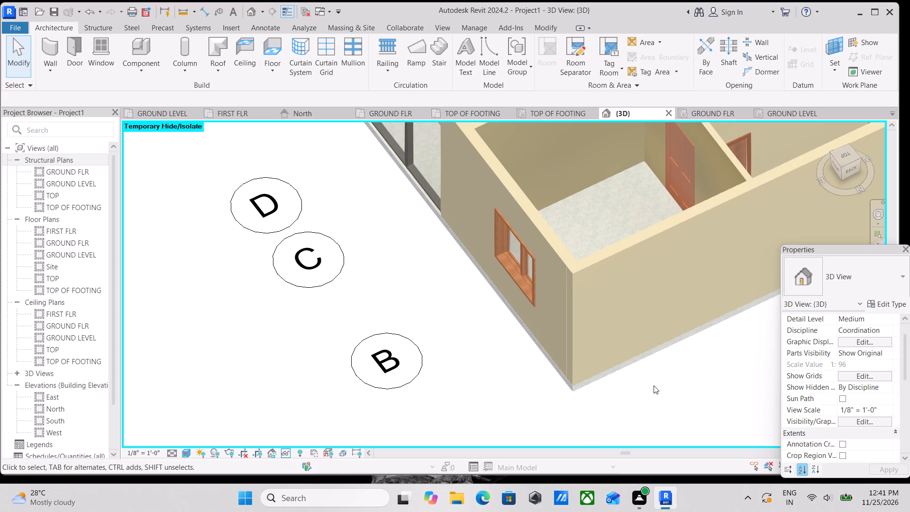
{"action": "scroll", "coordinate": [654, 385], "scroll_direction": "up", "scroll_amount": 1}
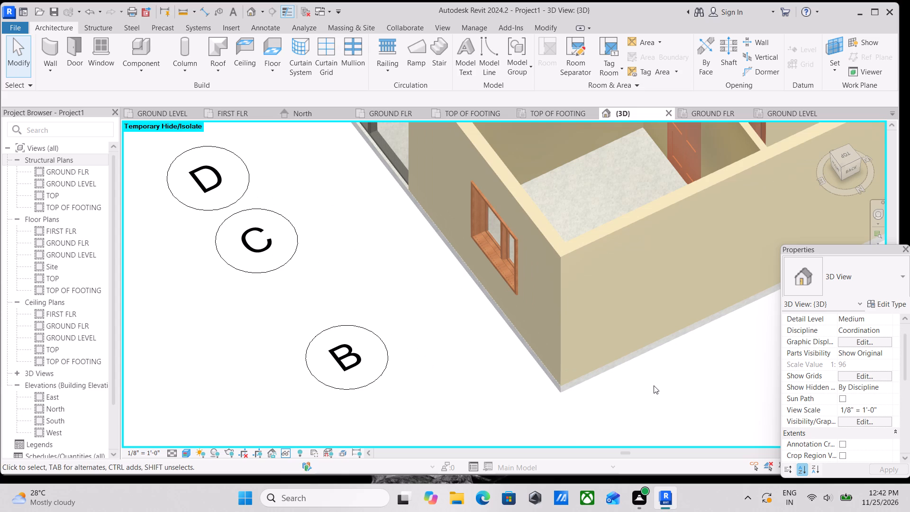
{"action": "scroll", "coordinate": [654, 385], "scroll_direction": "up", "scroll_amount": 2}
{"action": "scroll", "coordinate": [649, 371], "scroll_direction": "down", "scroll_amount": 4}
{"action": "middle_click_drag", "start_coordinate": [576, 363], "coordinate": [553, 432]}
{"action": "middle_click_drag", "start_coordinate": [580, 377], "coordinate": [576, 441]}
{"action": "middle_click_drag", "start_coordinate": [546, 366], "coordinate": [539, 457]}
{"action": "middle_click_drag", "start_coordinate": [573, 367], "coordinate": [543, 429]}
{"action": "middle_click_drag", "start_coordinate": [564, 384], "coordinate": [461, 298]}
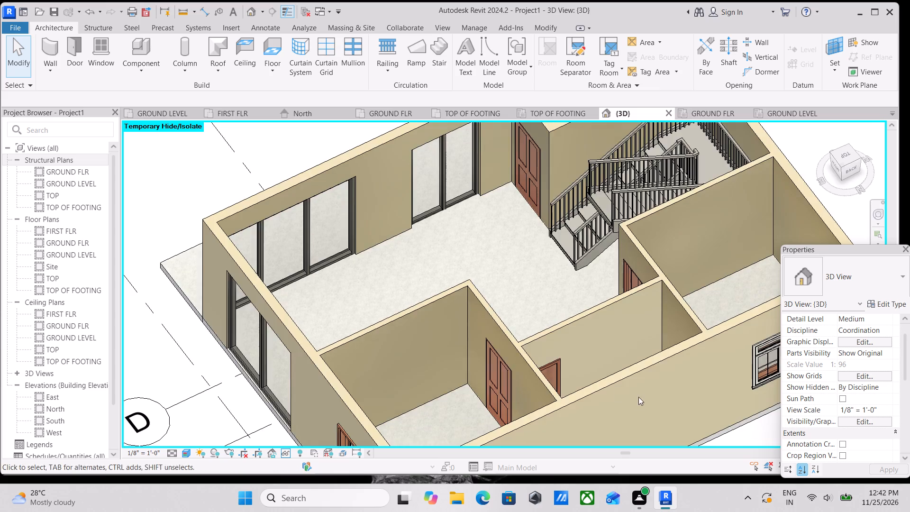
{"action": "scroll", "coordinate": [634, 397], "scroll_direction": "up", "scroll_amount": 2}
{"action": "scroll", "coordinate": [607, 376], "scroll_direction": "down", "scroll_amount": 1}
{"action": "middle_click_drag", "start_coordinate": [607, 376], "coordinate": [611, 398]}
Orient the 3D view to Top, centred closely on the large main room.
{"action": "left_click", "coordinate": [842, 152]}
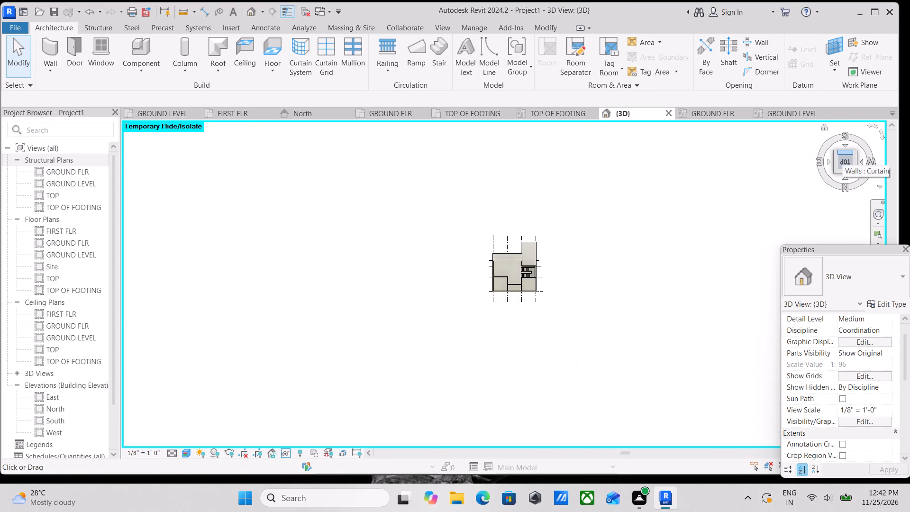
{"action": "scroll", "coordinate": [531, 275], "scroll_direction": "up", "scroll_amount": 3}
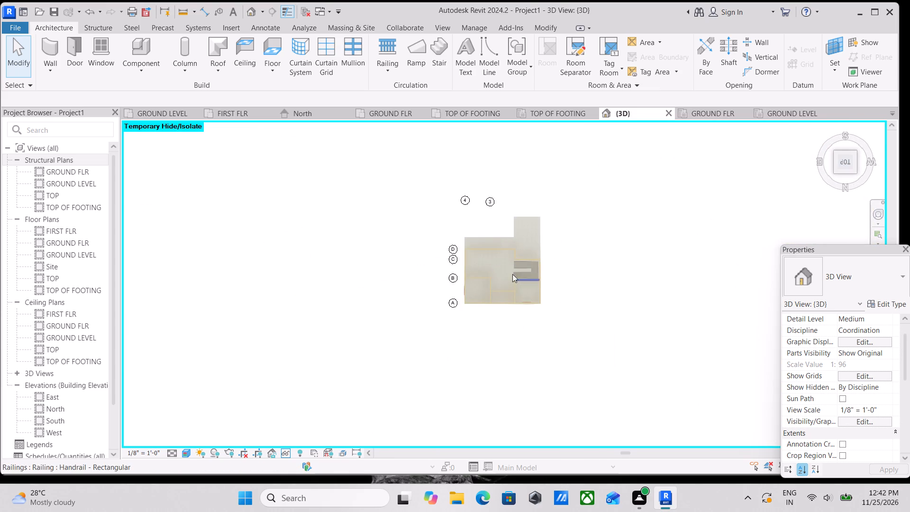
{"action": "scroll", "coordinate": [512, 274], "scroll_direction": "up", "scroll_amount": 16}
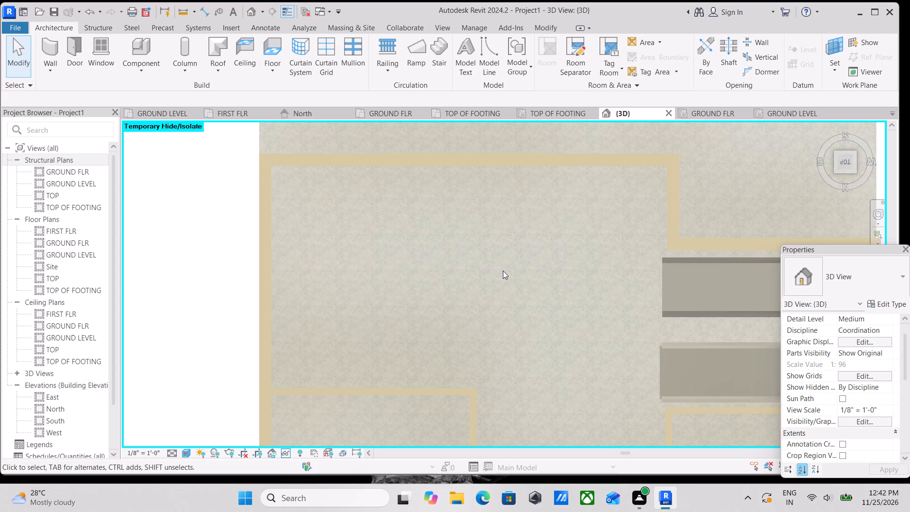
{"action": "scroll", "coordinate": [503, 271], "scroll_direction": "up", "scroll_amount": 3}
{"action": "middle_click_drag", "start_coordinate": [503, 271], "coordinate": [520, 297]}
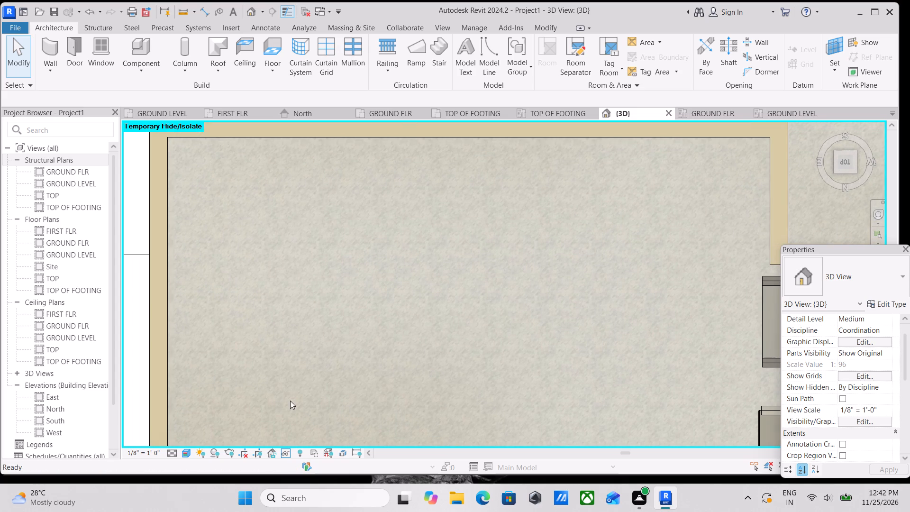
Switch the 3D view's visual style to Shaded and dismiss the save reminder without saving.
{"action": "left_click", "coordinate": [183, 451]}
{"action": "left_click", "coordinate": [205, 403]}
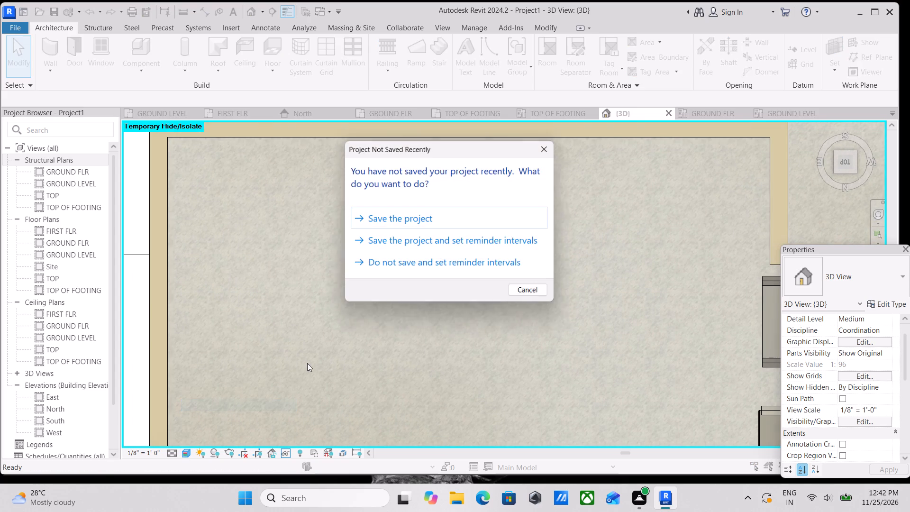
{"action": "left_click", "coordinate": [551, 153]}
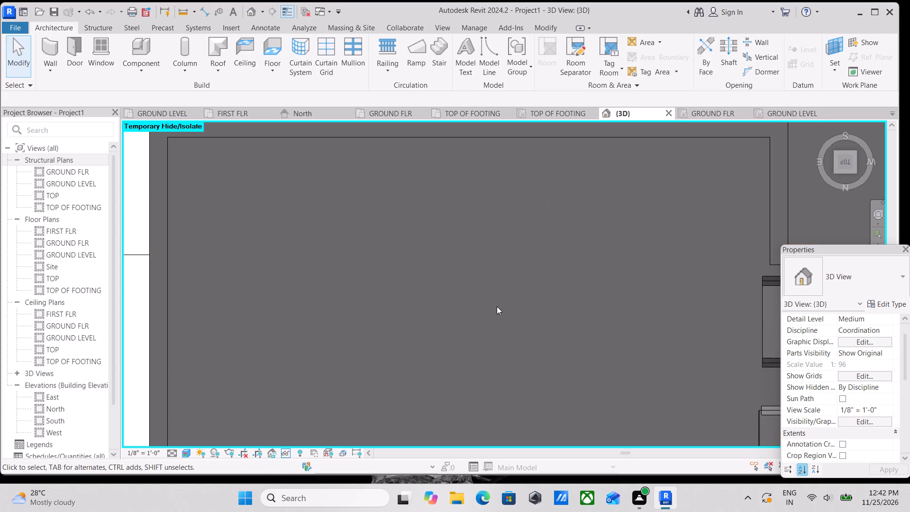
Set the 3D view's visual style to Wireframe with the main room and staircase in view.
{"action": "scroll", "coordinate": [497, 306], "scroll_direction": "down", "scroll_amount": 5}
{"action": "middle_click_drag", "start_coordinate": [499, 306], "coordinate": [468, 293]}
{"action": "left_click", "coordinate": [189, 453]}
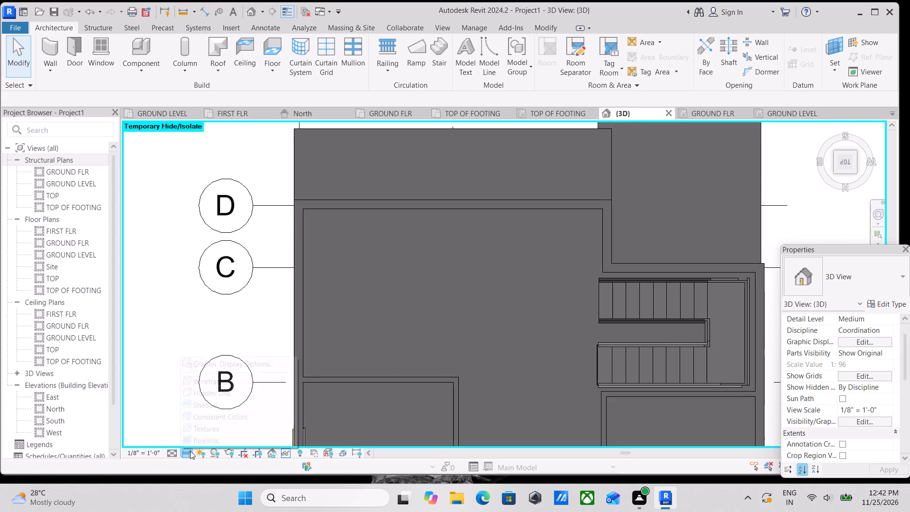
{"action": "left_click", "coordinate": [214, 383]}
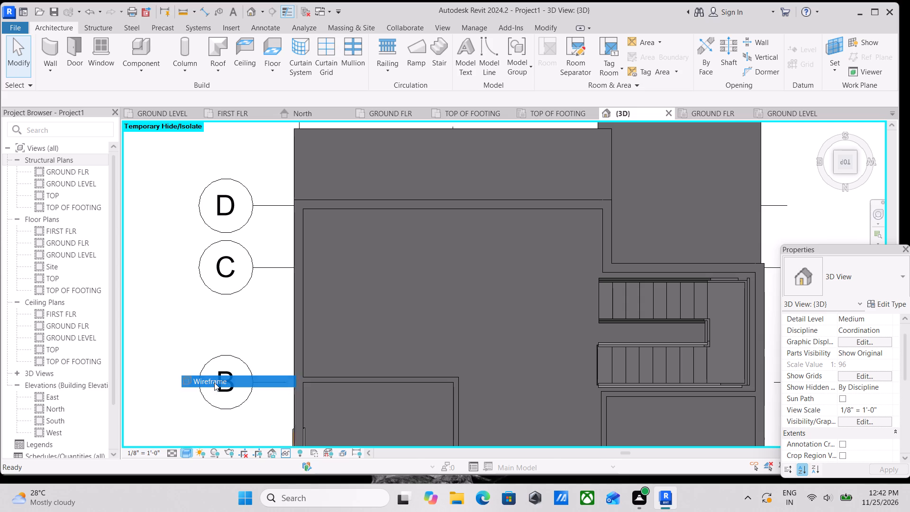
{"action": "left_click", "coordinate": [185, 454]}
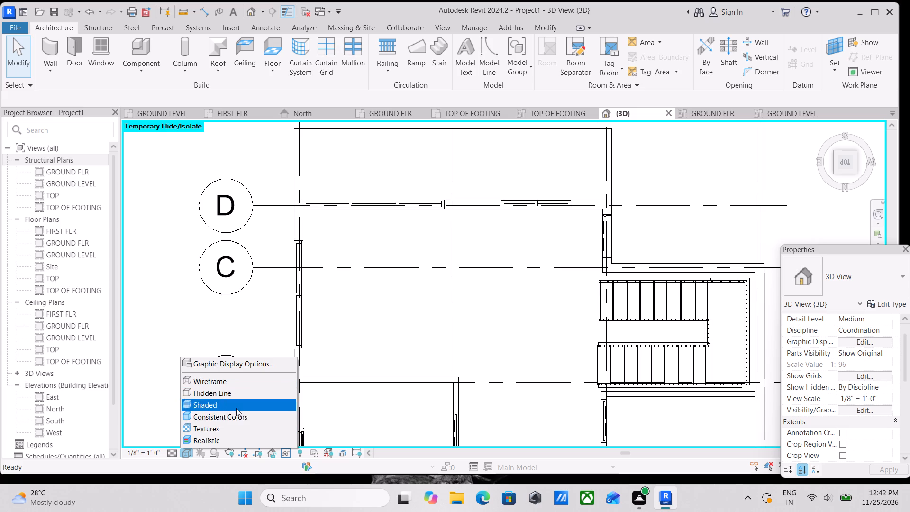
{"action": "left_click", "coordinate": [231, 384]}
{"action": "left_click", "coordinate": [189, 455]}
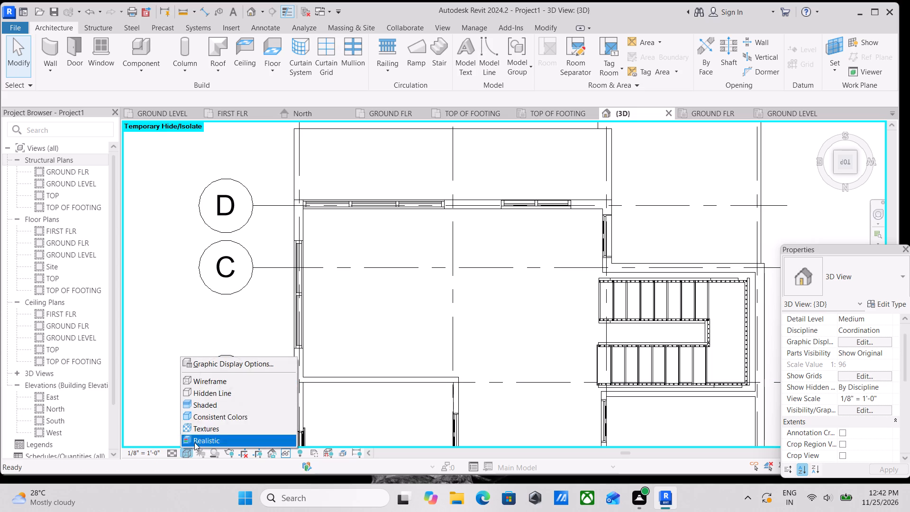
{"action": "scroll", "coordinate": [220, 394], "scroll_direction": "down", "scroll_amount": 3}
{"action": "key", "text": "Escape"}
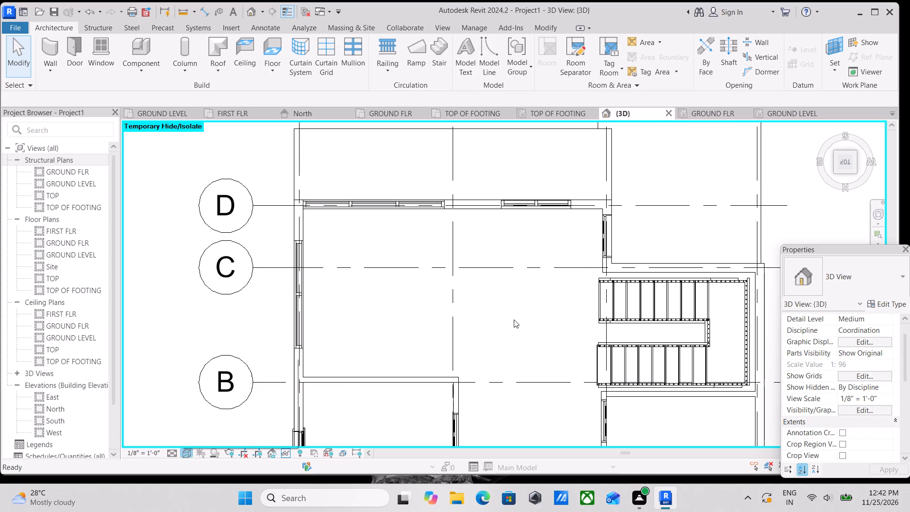
Examine the wireframe plan of the ground floor rooms and staircase from above.
{"action": "scroll", "coordinate": [514, 320], "scroll_direction": "down", "scroll_amount": 3}
{"action": "middle_click_drag", "start_coordinate": [512, 320], "coordinate": [446, 327]}
{"action": "scroll", "coordinate": [481, 324], "scroll_direction": "down", "scroll_amount": 3}
{"action": "scroll", "coordinate": [531, 333], "scroll_direction": "up", "scroll_amount": 3}
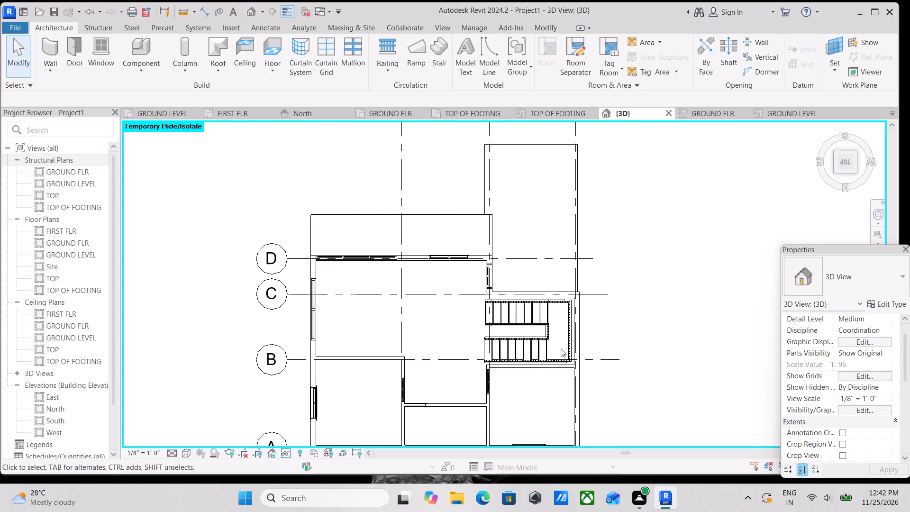
{"action": "scroll", "coordinate": [561, 348], "scroll_direction": "up", "scroll_amount": 2}
{"action": "scroll", "coordinate": [449, 350], "scroll_direction": "up", "scroll_amount": 1}
{"action": "middle_click_drag", "start_coordinate": [448, 349], "coordinate": [463, 386]}
{"action": "scroll", "coordinate": [448, 349], "scroll_direction": "down", "scroll_amount": 1}
{"action": "scroll", "coordinate": [603, 311], "scroll_direction": "down", "scroll_amount": 3}
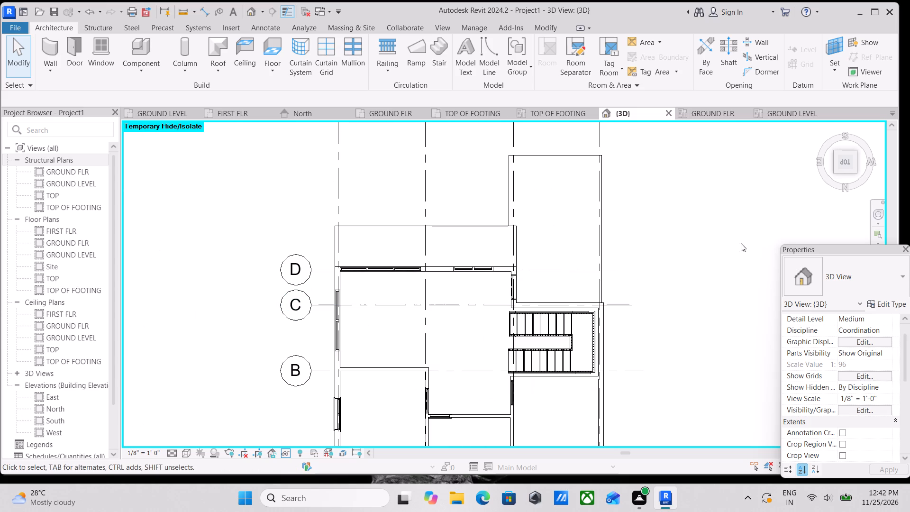
Orient the 3D view to the isometric corner between the right and back sides and set its visual style to Shaded.
{"action": "left_click", "coordinate": [837, 171]}
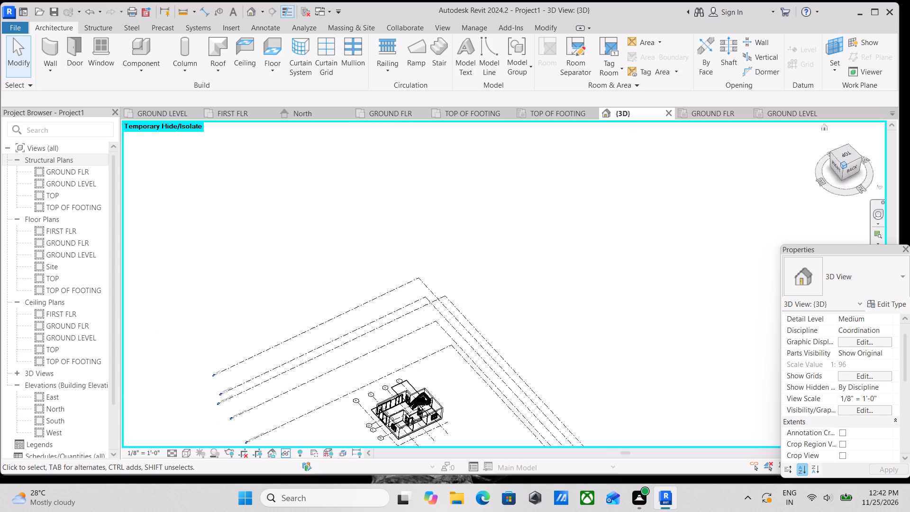
{"action": "scroll", "coordinate": [597, 376], "scroll_direction": "up", "scroll_amount": 6}
{"action": "key", "text": "h"}
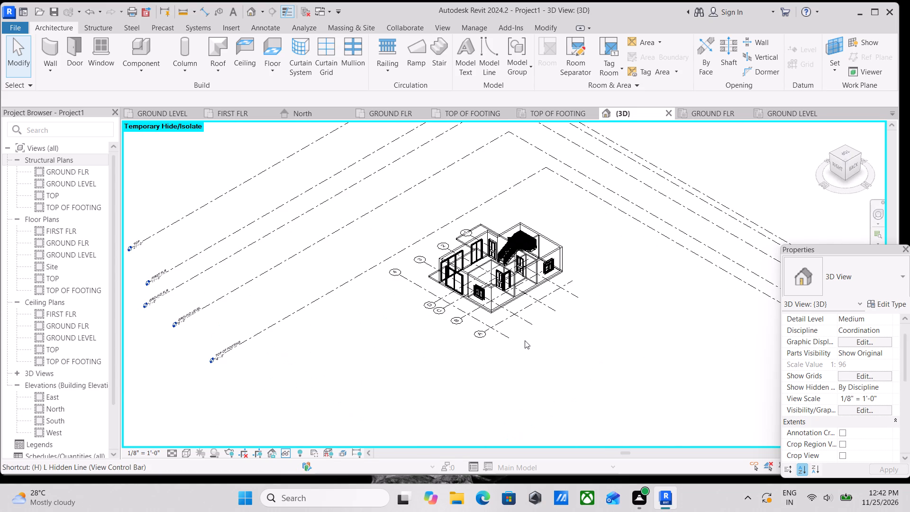
{"action": "key", "text": "Escape"}
{"action": "key", "text": "Escape"}
{"action": "scroll", "coordinate": [523, 294], "scroll_direction": "up", "scroll_amount": 2}
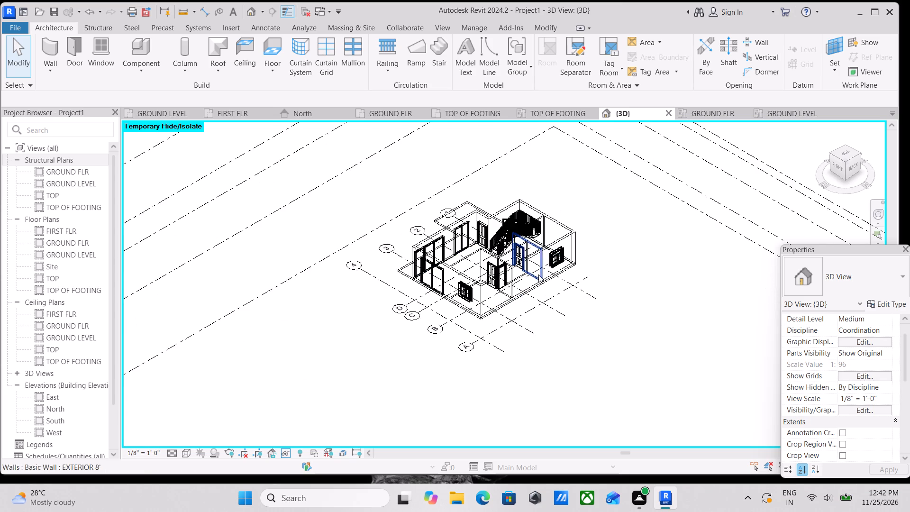
{"action": "middle_click_drag", "start_coordinate": [538, 274], "coordinate": [550, 349]}
{"action": "left_click", "coordinate": [185, 452]}
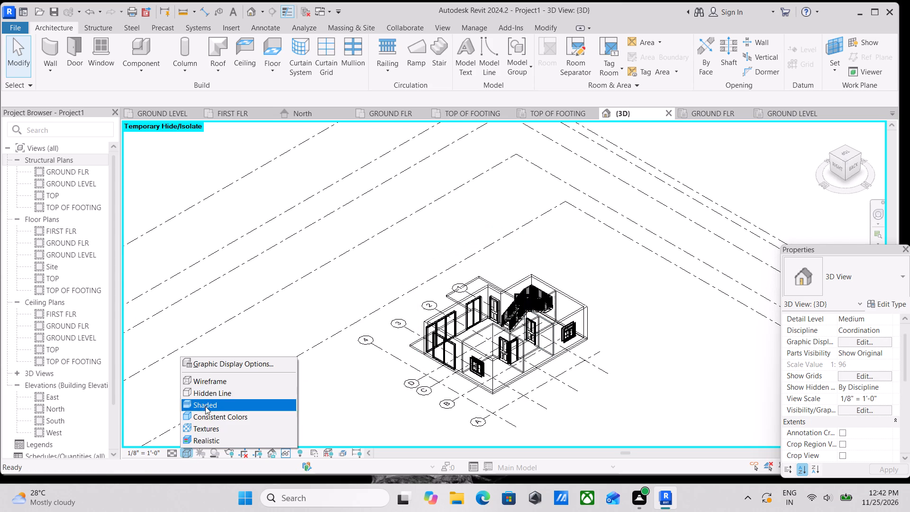
{"action": "left_click", "coordinate": [205, 406]}
Examine the shaded ground floor interior, the staircase and the back exterior wall in the 3D view.
{"action": "scroll", "coordinate": [577, 344], "scroll_direction": "up", "scroll_amount": 2}
{"action": "middle_click_drag", "start_coordinate": [577, 344], "coordinate": [579, 360]}
{"action": "scroll", "coordinate": [453, 296], "scroll_direction": "up", "scroll_amount": 3}
{"action": "middle_click_drag", "start_coordinate": [461, 337], "coordinate": [467, 362]}
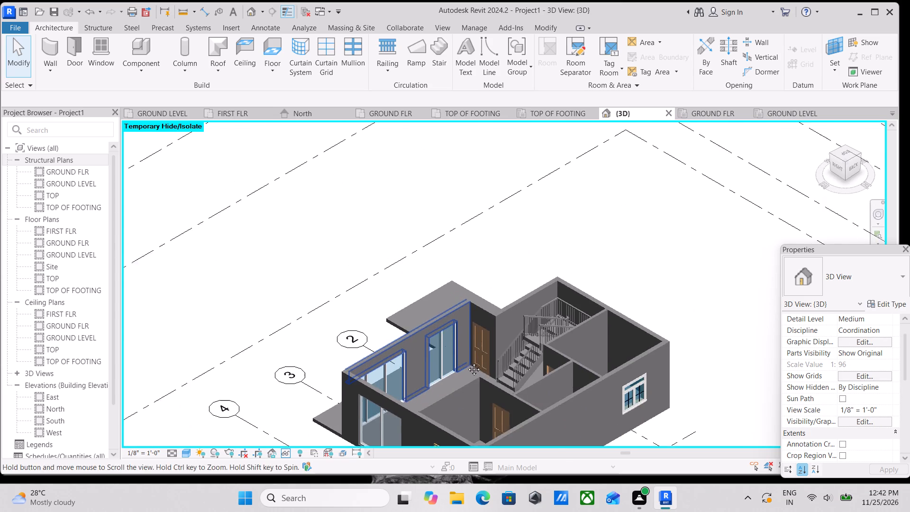
{"action": "middle_click_drag", "start_coordinate": [467, 362], "coordinate": [467, 363]}
{"action": "scroll", "coordinate": [467, 363], "scroll_direction": "up", "scroll_amount": 2}
{"action": "scroll", "coordinate": [529, 348], "scroll_direction": "up", "scroll_amount": 1}
{"action": "middle_click_drag", "start_coordinate": [529, 348], "coordinate": [535, 334]}
{"action": "scroll", "coordinate": [512, 343], "scroll_direction": "down", "scroll_amount": 1}
{"action": "middle_click_drag", "start_coordinate": [512, 343], "coordinate": [537, 336]}
{"action": "scroll", "coordinate": [538, 335], "scroll_direction": "down", "scroll_amount": 1}
{"action": "middle_click_drag", "start_coordinate": [538, 335], "coordinate": [519, 335]}
{"action": "scroll", "coordinate": [468, 327], "scroll_direction": "up", "scroll_amount": 1}
{"action": "middle_click_drag", "start_coordinate": [468, 327], "coordinate": [473, 342]}
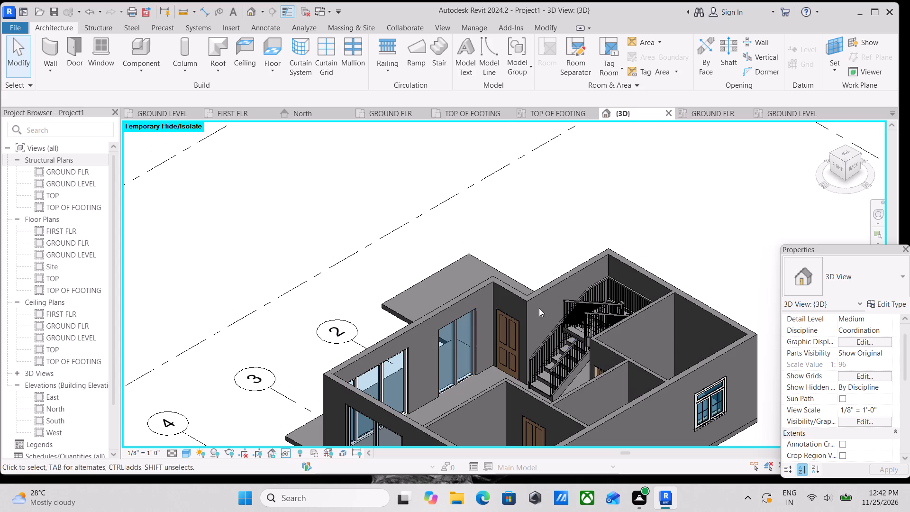
{"action": "scroll", "coordinate": [608, 320], "scroll_direction": "up", "scroll_amount": 2}
{"action": "middle_click_drag", "start_coordinate": [483, 332], "coordinate": [447, 321]}
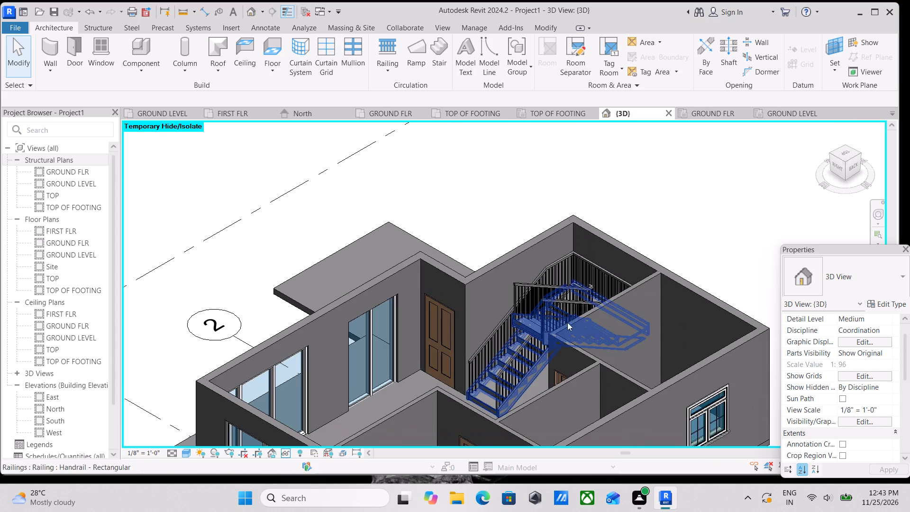
{"action": "middle_click_drag", "start_coordinate": [574, 320], "coordinate": [557, 256]}
{"action": "middle_click_drag", "start_coordinate": [595, 302], "coordinate": [627, 261]}
{"action": "middle_click_drag", "start_coordinate": [611, 319], "coordinate": [621, 339]}
{"action": "middle_click_drag", "start_coordinate": [616, 342], "coordinate": [566, 317]}
Place two Fixed 24" x 24" windows high in the back exterior wall, between its casement window and the corner room.
{"action": "type", "text": "WN"}
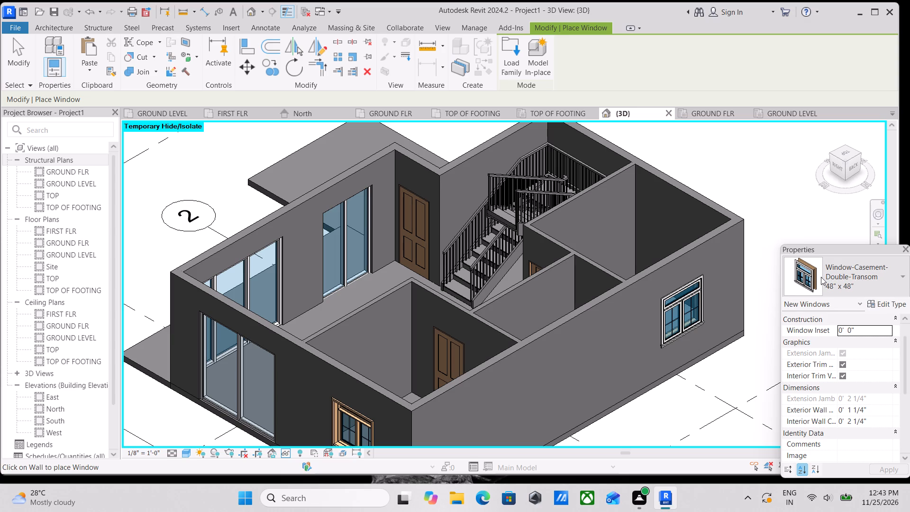
{"action": "left_click", "coordinate": [885, 270]}
{"action": "scroll", "coordinate": [825, 161], "scroll_direction": "up", "scroll_amount": 1}
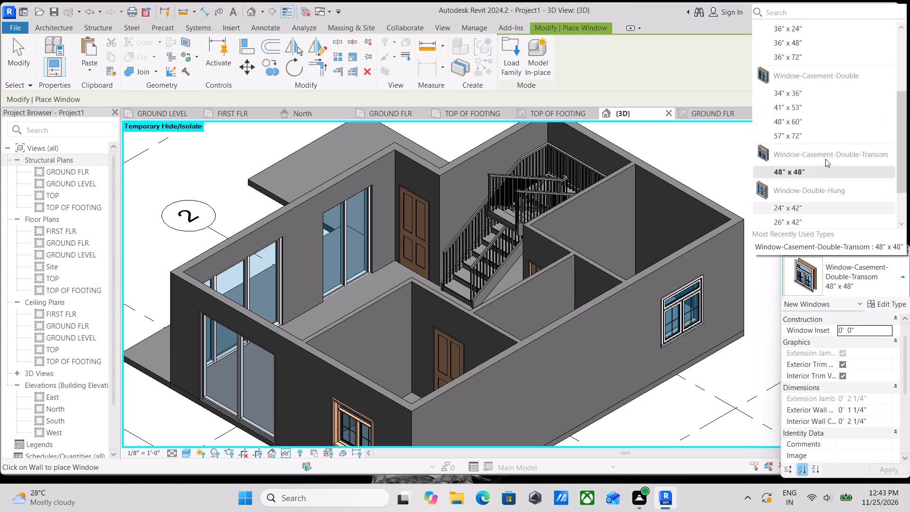
{"action": "scroll", "coordinate": [825, 159], "scroll_direction": "up", "scroll_amount": 5}
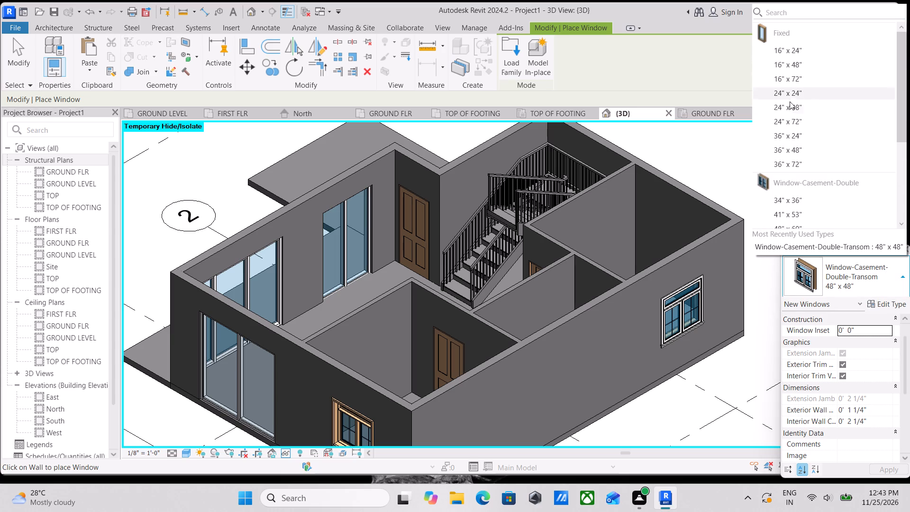
{"action": "left_click", "coordinate": [797, 92]}
{"action": "scroll", "coordinate": [561, 357], "scroll_direction": "up", "scroll_amount": 4}
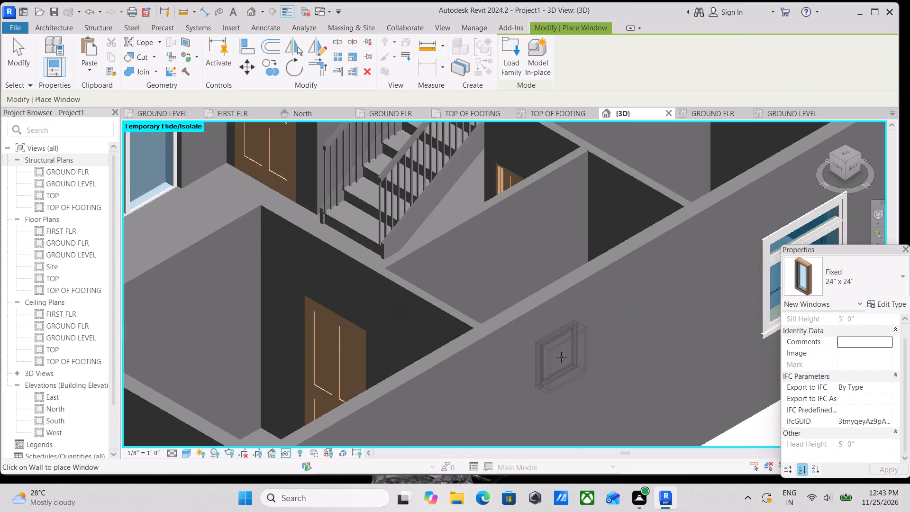
{"action": "scroll", "coordinate": [561, 357], "scroll_direction": "up", "scroll_amount": 4}
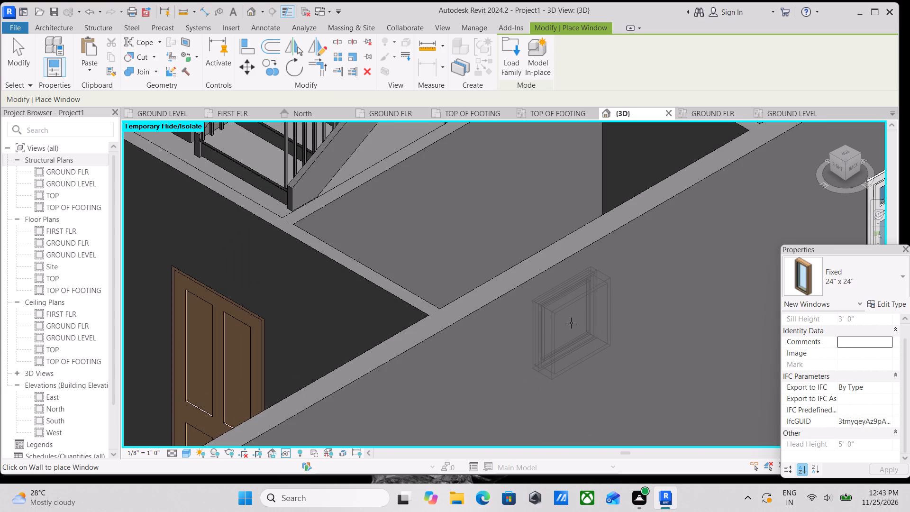
{"action": "left_click", "coordinate": [571, 323]}
{"action": "scroll", "coordinate": [605, 298], "scroll_direction": "down", "scroll_amount": 2}
{"action": "middle_click_drag", "start_coordinate": [605, 298], "coordinate": [491, 311]}
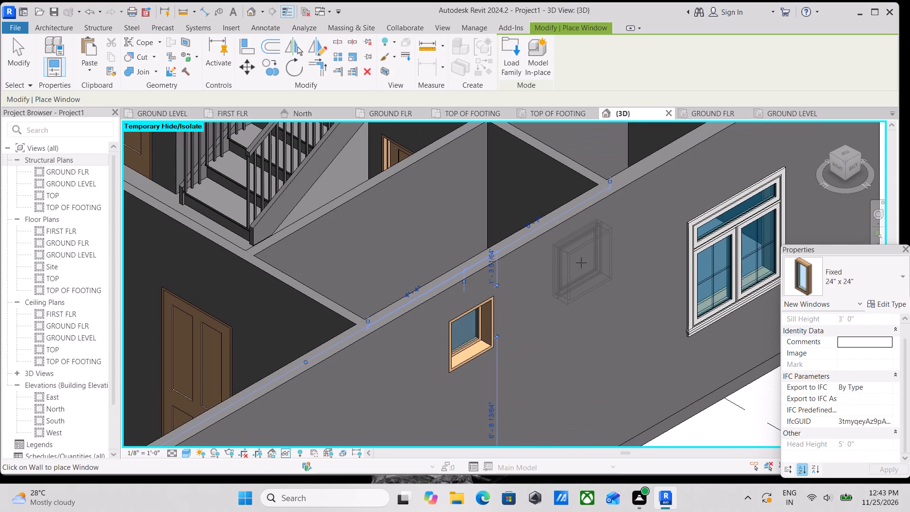
{"action": "left_click", "coordinate": [581, 263]}
{"action": "key", "text": "Escape"}
{"action": "key", "text": "Escape"}
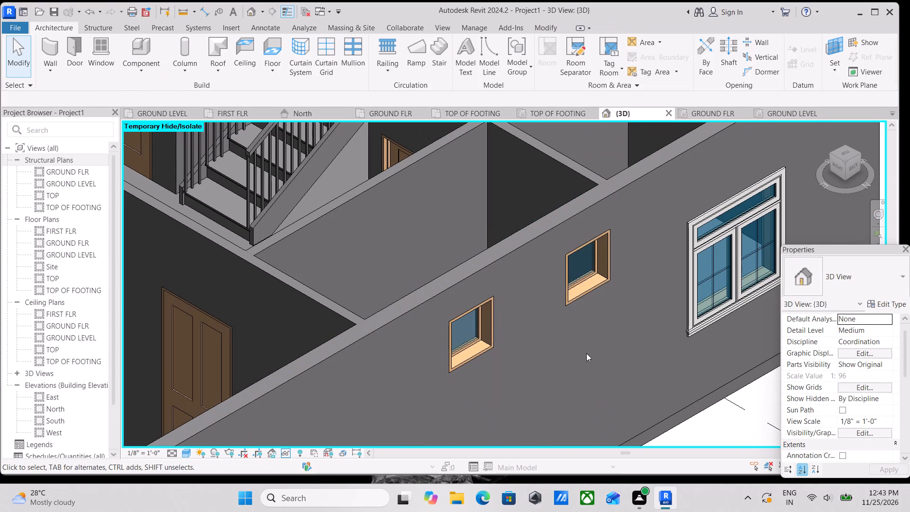
{"action": "key", "text": "Escape"}
Set the sill height of both new 24" x 24" fixed windows to 7'.
{"action": "left_click", "coordinate": [575, 295]}
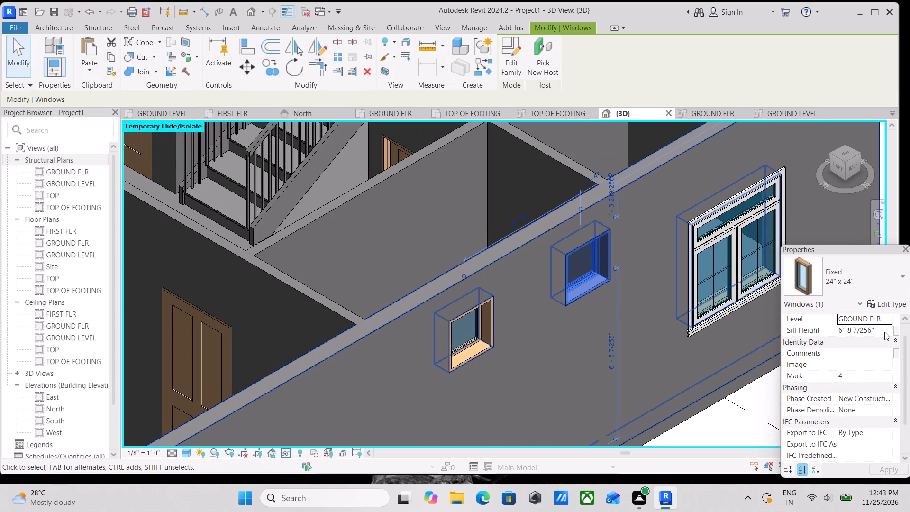
{"action": "left_click", "coordinate": [885, 330]}
{"action": "type", "text": "7'"}
{"action": "key", "text": "Return"}
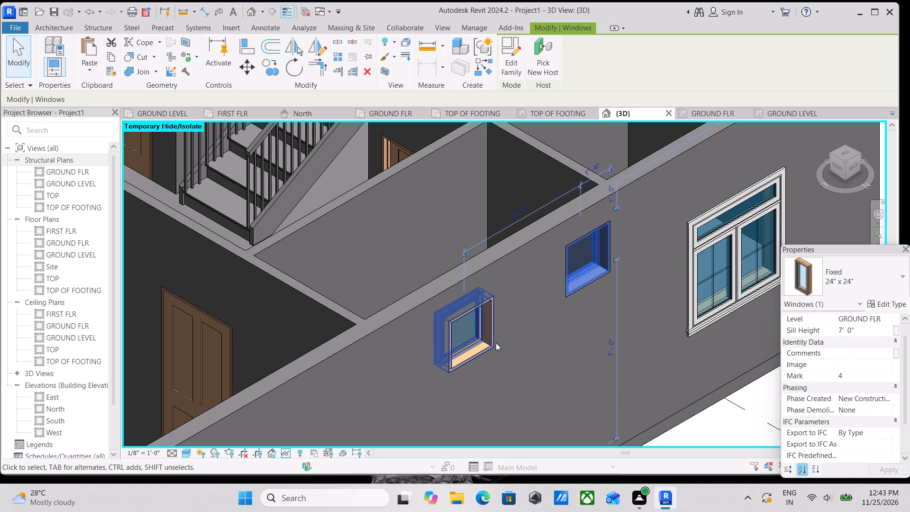
{"action": "left_click", "coordinate": [492, 342]}
{"action": "left_click", "coordinate": [888, 328]}
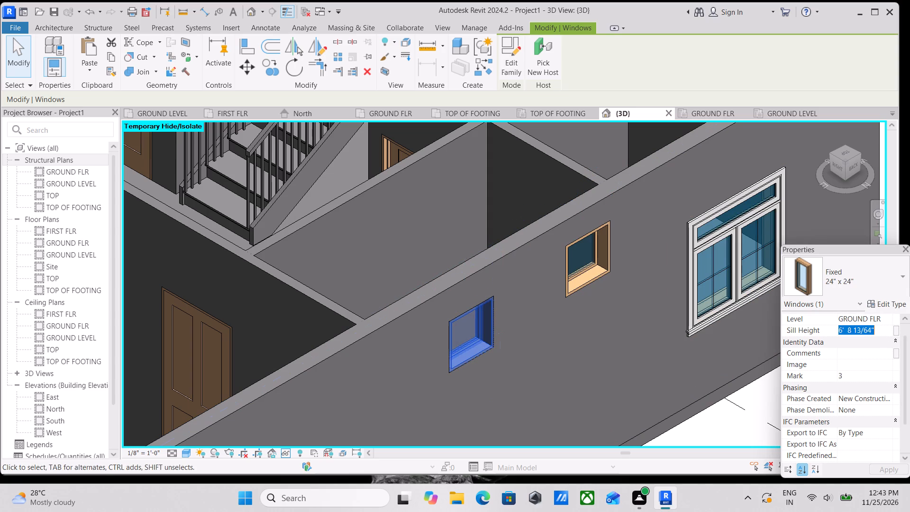
{"action": "type", "text": "7'"}
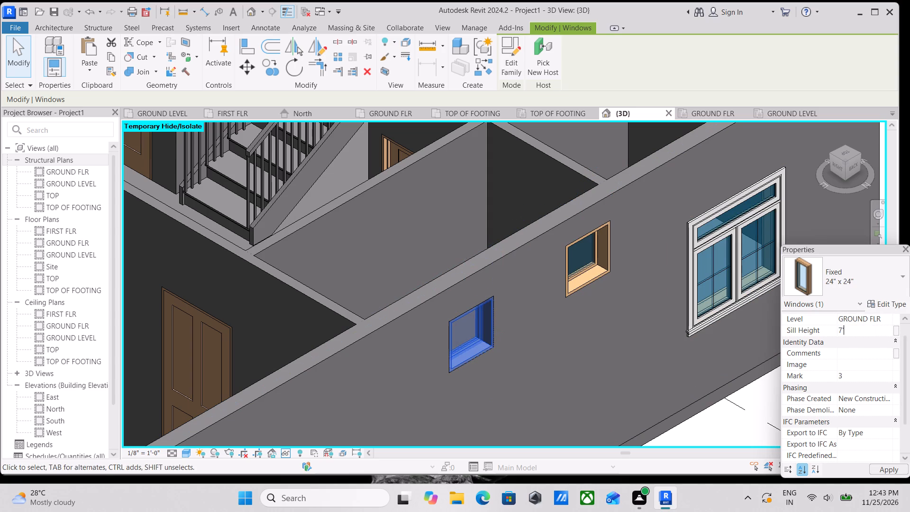
{"action": "key", "text": "Return"}
{"action": "key", "text": "Escape"}
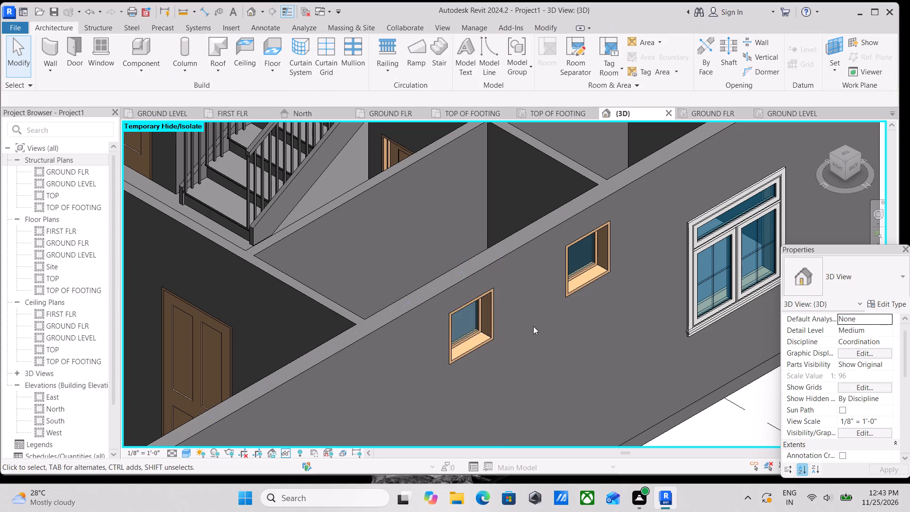
Examine the house's exterior walls, doors, windows and front floor slabs from several sides in the 3D view.
{"action": "scroll", "coordinate": [533, 326], "scroll_direction": "down", "scroll_amount": 2}
{"action": "middle_click_drag", "start_coordinate": [533, 326], "coordinate": [593, 313]}
{"action": "scroll", "coordinate": [599, 313], "scroll_direction": "down", "scroll_amount": 6}
{"action": "middle_click_drag", "start_coordinate": [575, 305], "coordinate": [653, 378]}
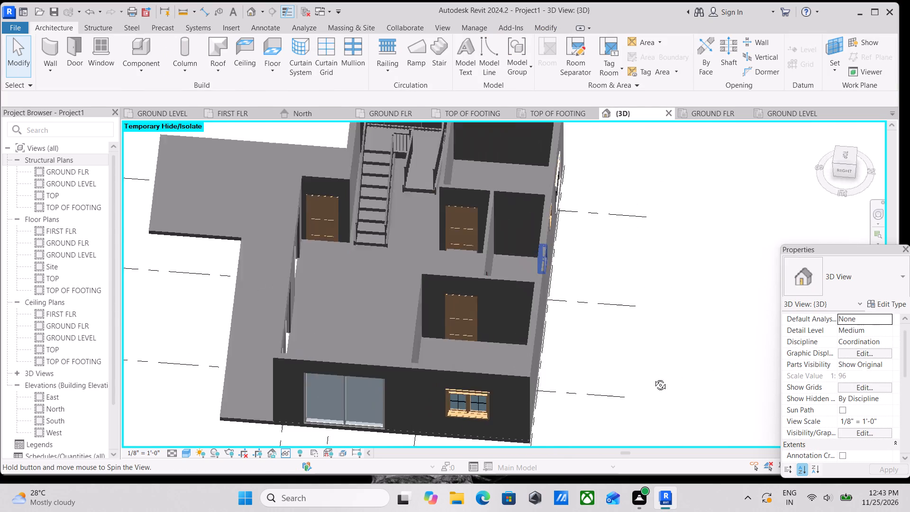
{"action": "middle_click_drag", "start_coordinate": [653, 378], "coordinate": [525, 299]}
{"action": "middle_click_drag", "start_coordinate": [579, 338], "coordinate": [696, 288], "text": "shift"}
{"action": "middle_click_drag", "start_coordinate": [641, 329], "coordinate": [454, 296], "text": "shift"}
{"action": "middle_click_drag", "start_coordinate": [773, 339], "coordinate": [678, 338], "text": "shift"}
{"action": "middle_click_drag", "start_coordinate": [676, 355], "coordinate": [578, 302]}
{"action": "middle_click_drag", "start_coordinate": [582, 324], "coordinate": [493, 379], "text": "shift"}
{"action": "middle_click_drag", "start_coordinate": [593, 363], "coordinate": [593, 318]}
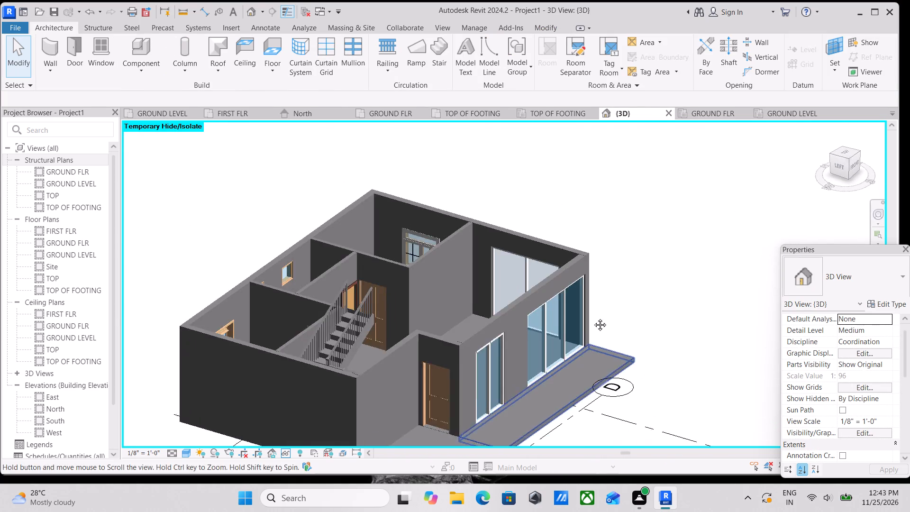
{"action": "middle_click_drag", "start_coordinate": [593, 318], "coordinate": [686, 273]}
{"action": "middle_click_drag", "start_coordinate": [644, 317], "coordinate": [518, 328], "text": "shift"}
{"action": "middle_click", "coordinate": [522, 323]}
{"action": "middle_click_drag", "start_coordinate": [500, 324], "coordinate": [500, 323]}
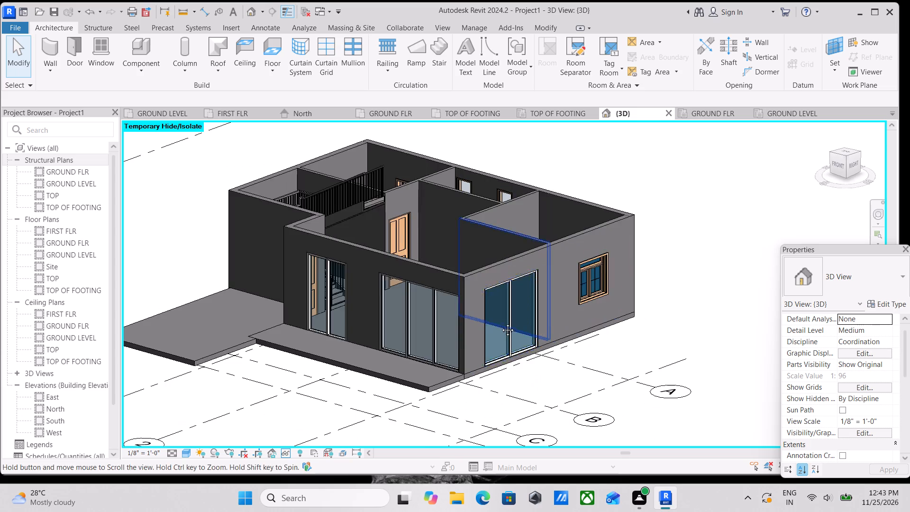
{"action": "middle_click_drag", "start_coordinate": [500, 323], "coordinate": [610, 294]}
{"action": "scroll", "coordinate": [588, 322], "scroll_direction": "up", "scroll_amount": 3}
{"action": "middle_click_drag", "start_coordinate": [545, 323], "coordinate": [633, 328], "text": "shift"}
{"action": "middle_click_drag", "start_coordinate": [608, 346], "coordinate": [556, 341]}
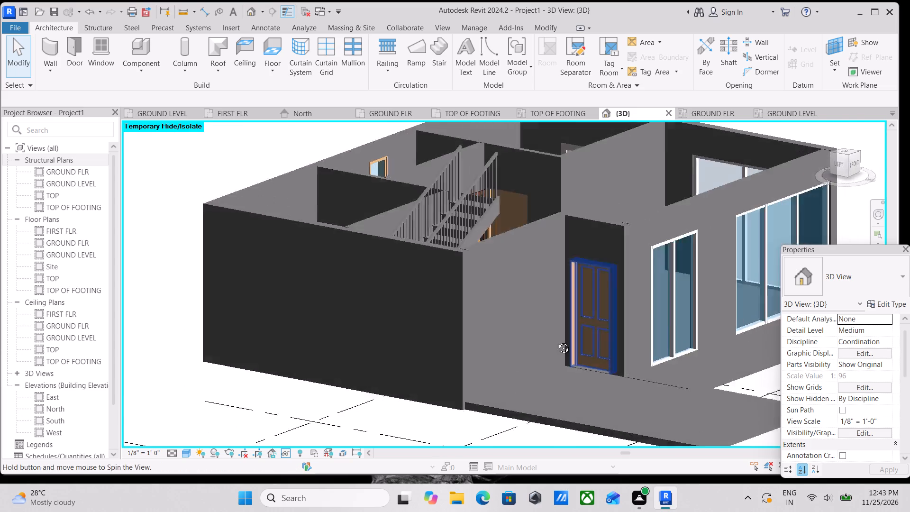
{"action": "middle_click_drag", "start_coordinate": [556, 341], "coordinate": [524, 349]}
{"action": "scroll", "coordinate": [523, 350], "scroll_direction": "down", "scroll_amount": 3}
{"action": "middle_click_drag", "start_coordinate": [523, 352], "coordinate": [591, 309]}
{"action": "middle_click_drag", "start_coordinate": [550, 329], "coordinate": [498, 334], "text": "shift"}
{"action": "scroll", "coordinate": [503, 339], "scroll_direction": "down", "scroll_amount": 3}
{"action": "middle_click_drag", "start_coordinate": [503, 340], "coordinate": [571, 329]}
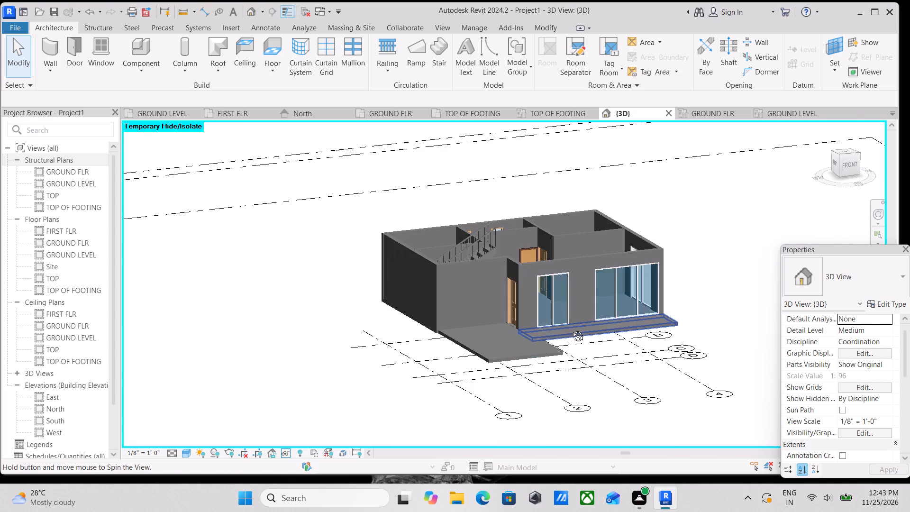
{"action": "middle_click_drag", "start_coordinate": [571, 329], "coordinate": [554, 340]}
{"action": "middle_click_drag", "start_coordinate": [548, 342], "coordinate": [528, 327]}
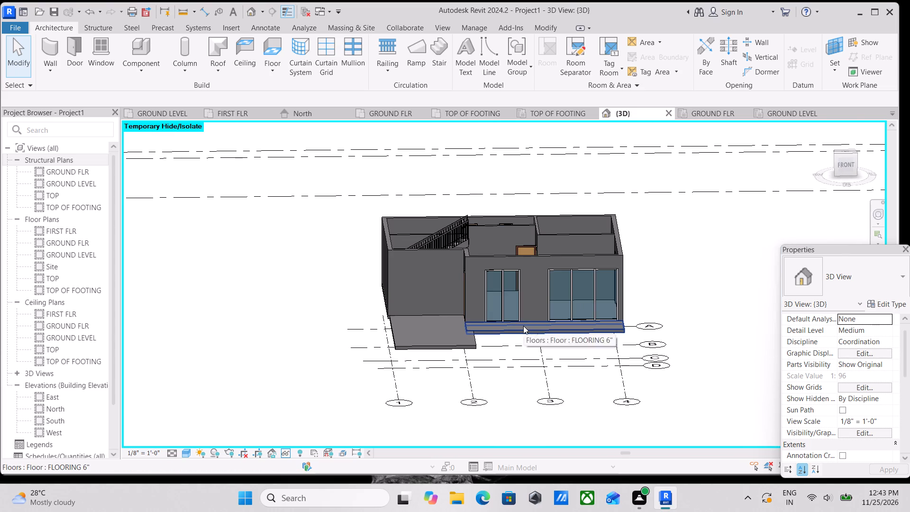
{"action": "scroll", "coordinate": [463, 324], "scroll_direction": "up", "scroll_amount": 3}
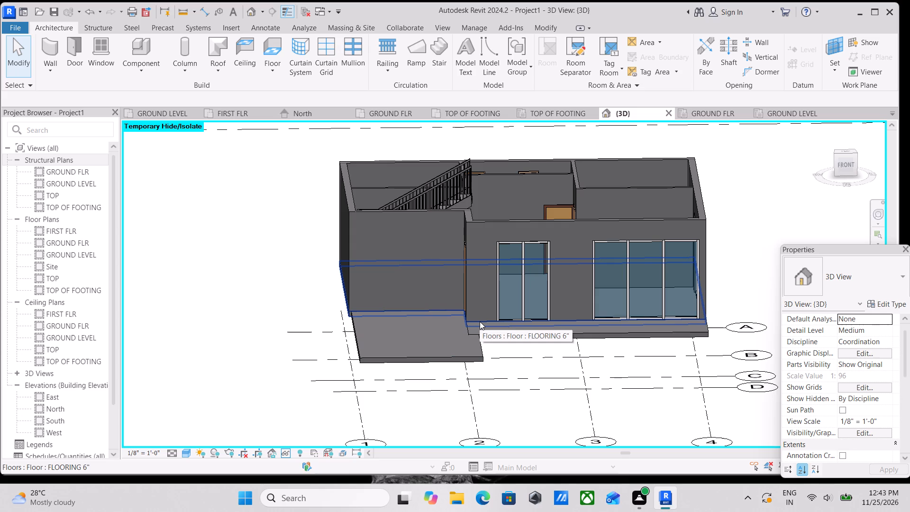
{"action": "scroll", "coordinate": [480, 321], "scroll_direction": "up", "scroll_amount": 2}
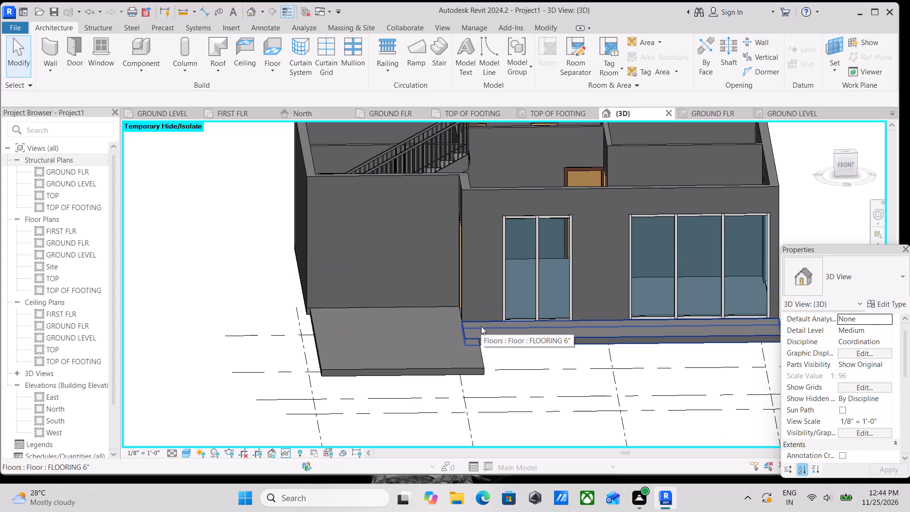
{"action": "scroll", "coordinate": [481, 326], "scroll_direction": "up", "scroll_amount": 2}
Examine the room layout and staircase from above, closing in on the stair from the right side.
{"action": "scroll", "coordinate": [451, 306], "scroll_direction": "down", "scroll_amount": 3}
{"action": "middle_click_drag", "start_coordinate": [451, 306], "coordinate": [525, 368]}
{"action": "scroll", "coordinate": [530, 340], "scroll_direction": "down", "scroll_amount": 3}
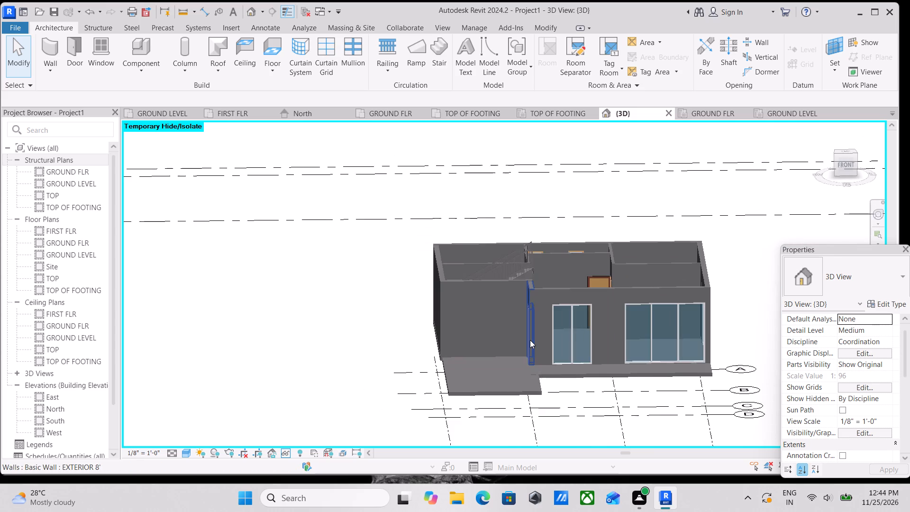
{"action": "scroll", "coordinate": [530, 340], "scroll_direction": "down", "scroll_amount": 2}
{"action": "middle_click_drag", "start_coordinate": [531, 338], "coordinate": [568, 441], "text": "shift"}
{"action": "middle_click_drag", "start_coordinate": [608, 335], "coordinate": [513, 345], "text": "shift"}
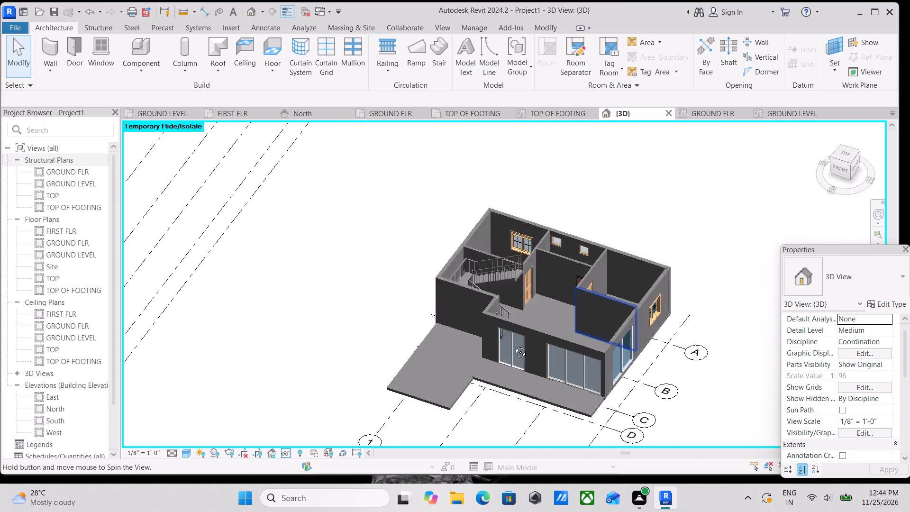
{"action": "middle_click_drag", "start_coordinate": [513, 345], "coordinate": [480, 334], "text": "shift"}
{"action": "middle_click_drag", "start_coordinate": [545, 304], "coordinate": [473, 329], "text": "shift"}
{"action": "scroll", "coordinate": [532, 315], "scroll_direction": "up", "scroll_amount": 1, "text": "shift"}
{"action": "middle_click_drag", "start_coordinate": [554, 307], "coordinate": [543, 460]}
{"action": "scroll", "coordinate": [542, 397], "scroll_direction": "up", "scroll_amount": 5}
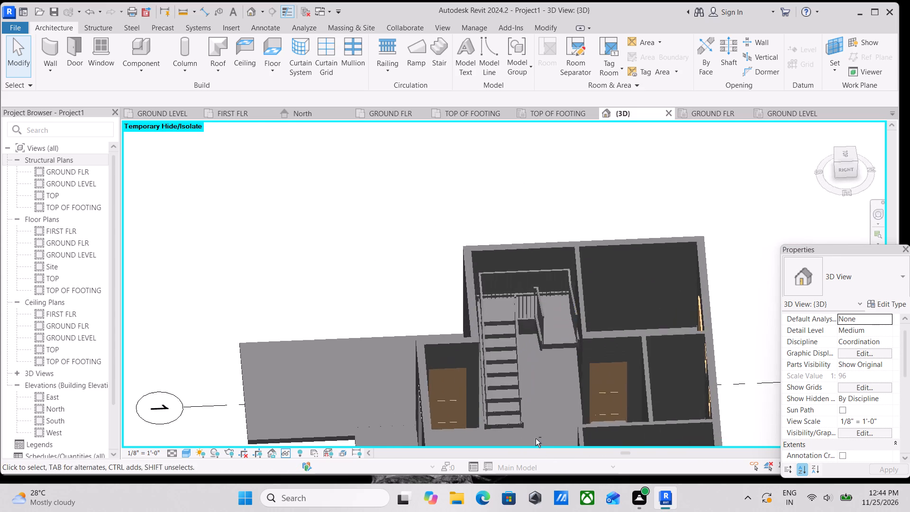
{"action": "middle_click_drag", "start_coordinate": [533, 431], "coordinate": [533, 358], "text": "shift"}
{"action": "scroll", "coordinate": [528, 419], "scroll_direction": "up", "scroll_amount": 1}
{"action": "middle_click_drag", "start_coordinate": [528, 419], "coordinate": [530, 325]}
{"action": "scroll", "coordinate": [537, 380], "scroll_direction": "up", "scroll_amount": 3}
{"action": "middle_click_drag", "start_coordinate": [530, 376], "coordinate": [538, 335]}
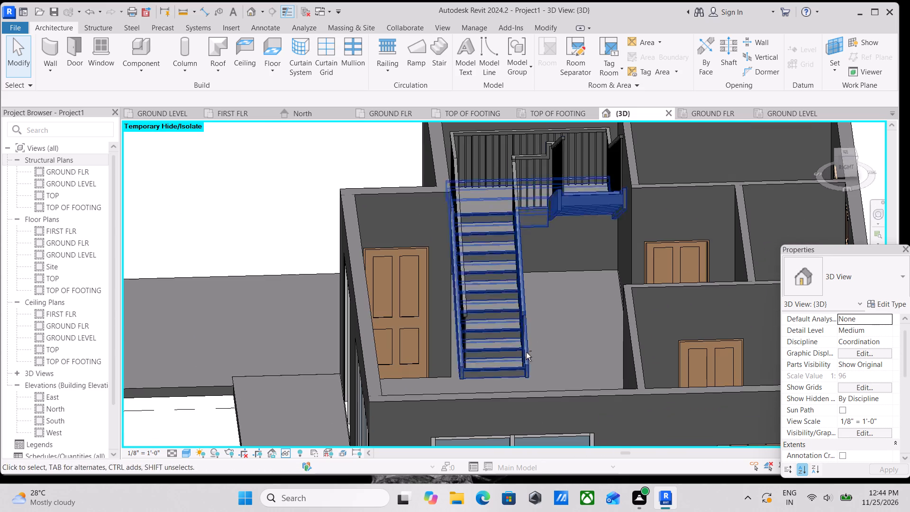
Paint the stair flight's lowest three treads and the riser between the first two with the MARBLE FLOORING 6" material.
{"action": "scroll", "coordinate": [517, 364], "scroll_direction": "up", "scroll_amount": 2, "text": "shift"}
{"action": "scroll", "coordinate": [500, 363], "scroll_direction": "up", "scroll_amount": 6}
{"action": "key", "text": "p"}
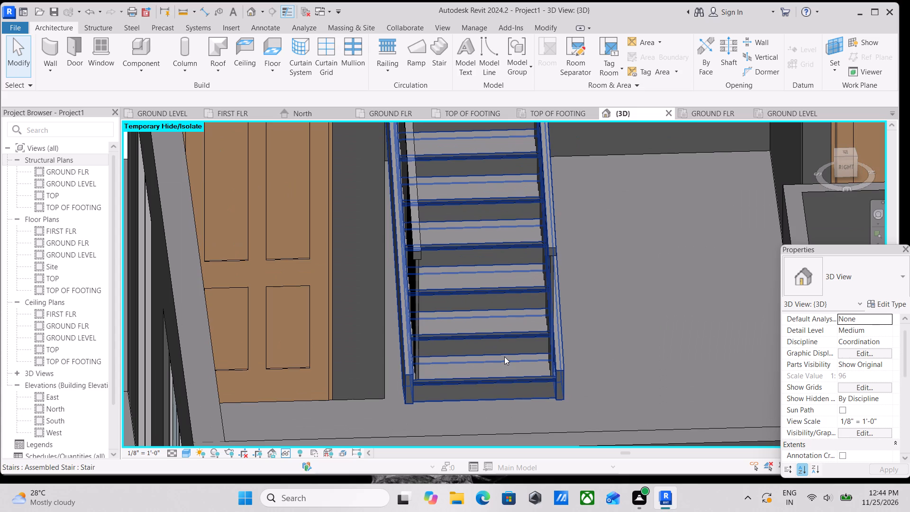
{"action": "key", "text": "t"}
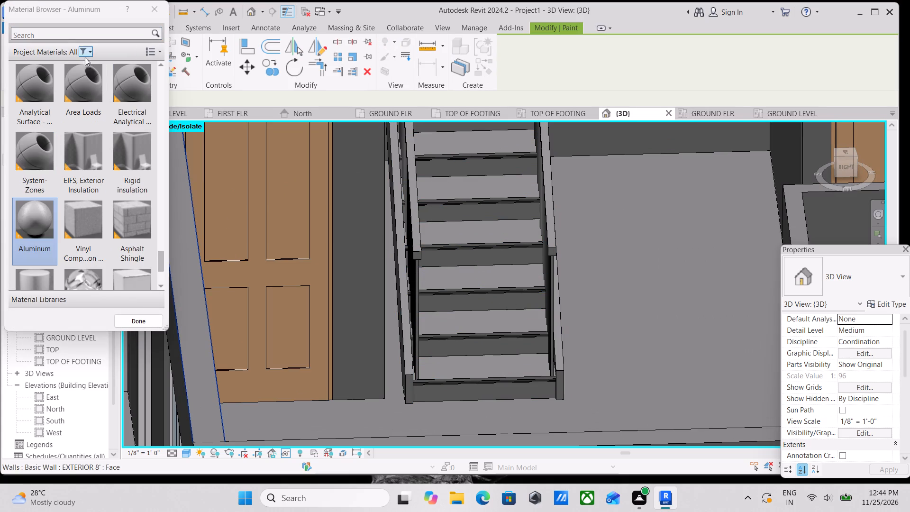
{"action": "left_click", "coordinate": [72, 30]}
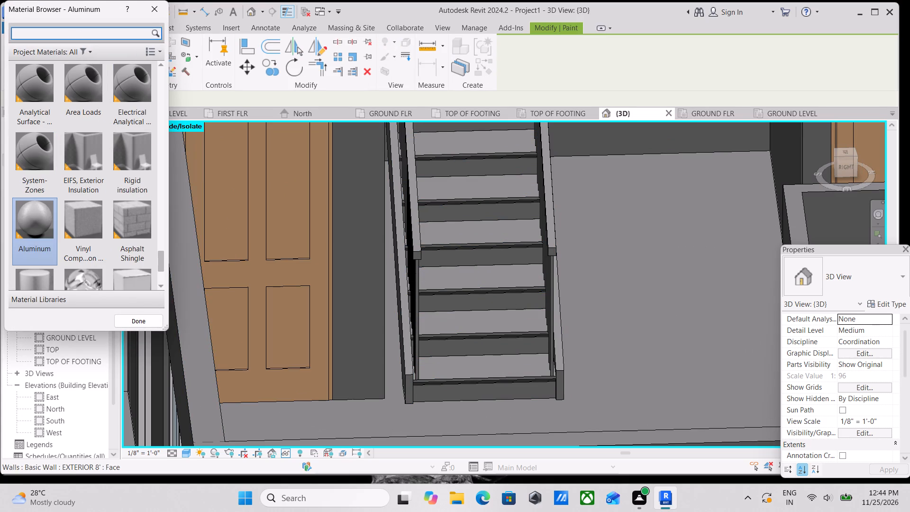
{"action": "type", "text": "FL"}
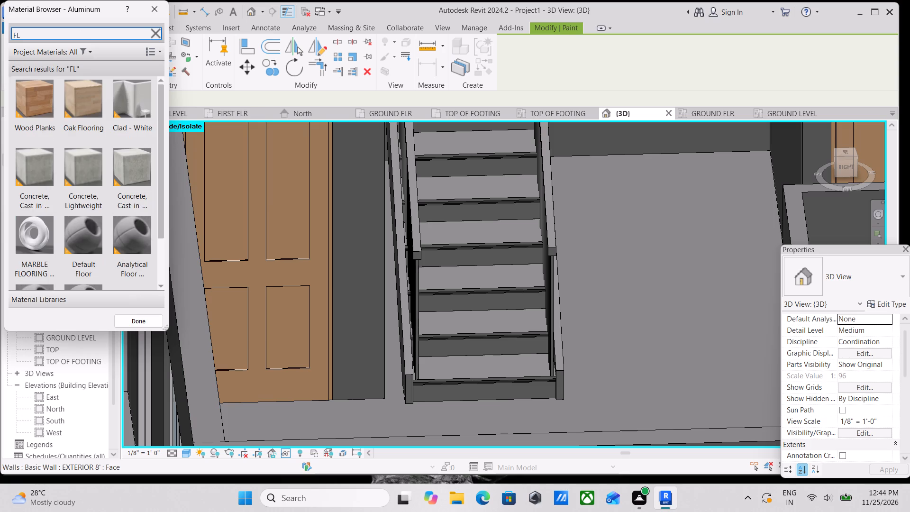
{"action": "key", "text": "o"}
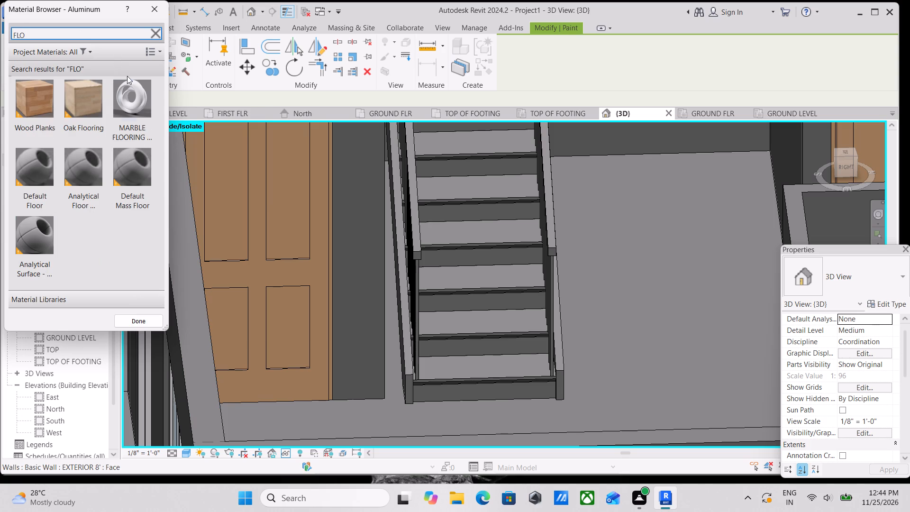
{"action": "double_click", "coordinate": [130, 112]}
{"action": "scroll", "coordinate": [491, 366], "scroll_direction": "up", "scroll_amount": 3}
{"action": "left_click", "coordinate": [493, 364]}
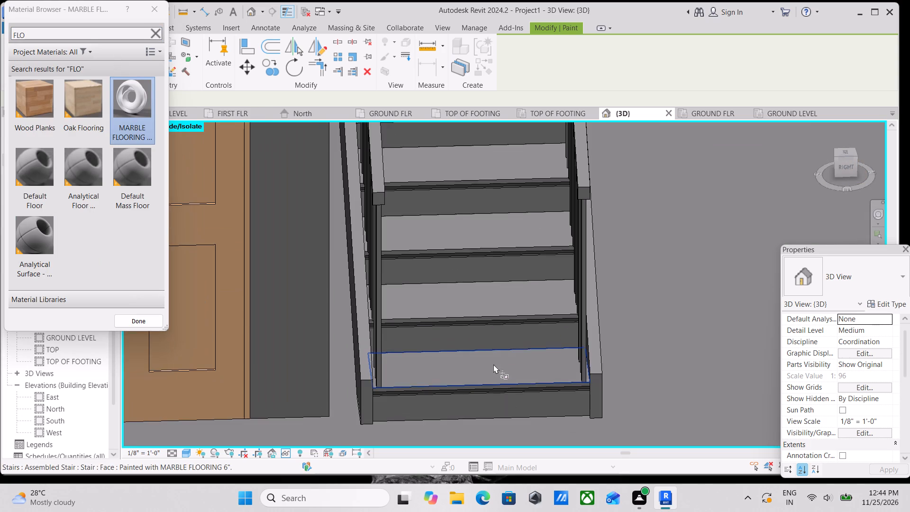
{"action": "scroll", "coordinate": [502, 337], "scroll_direction": "up", "scroll_amount": 2}
{"action": "left_click", "coordinate": [492, 337]}
{"action": "left_click", "coordinate": [489, 296]}
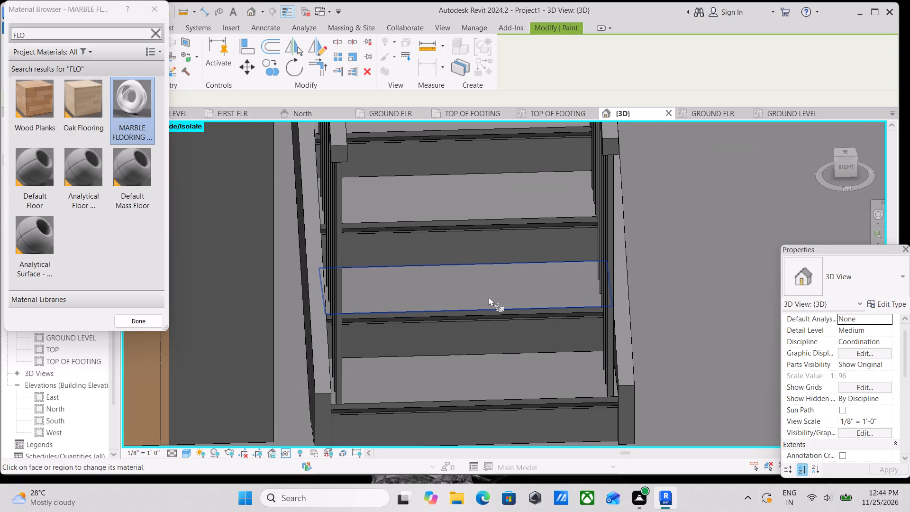
{"action": "middle_click_drag", "start_coordinate": [479, 284], "coordinate": [473, 355]}
{"action": "left_click", "coordinate": [472, 270]}
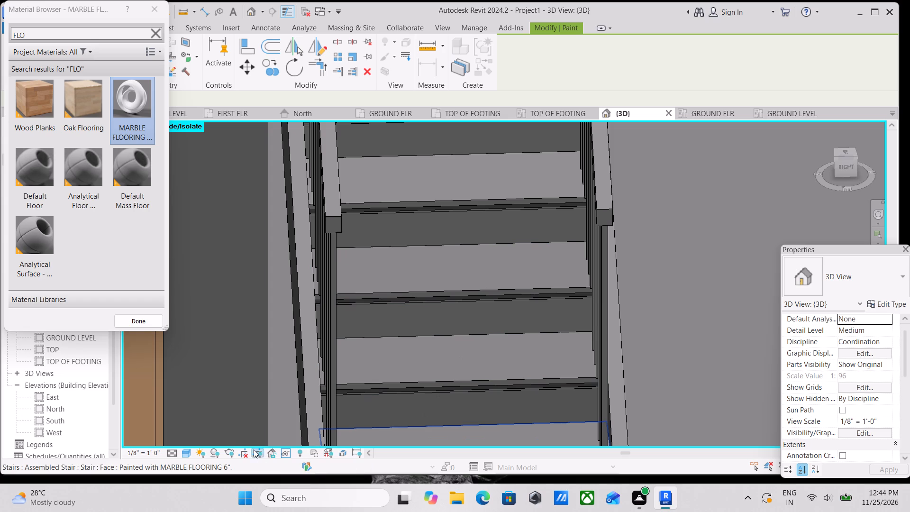
Switch the 3D view's visual style to Realistic.
{"action": "left_click", "coordinate": [189, 448]}
{"action": "left_click", "coordinate": [187, 449]}
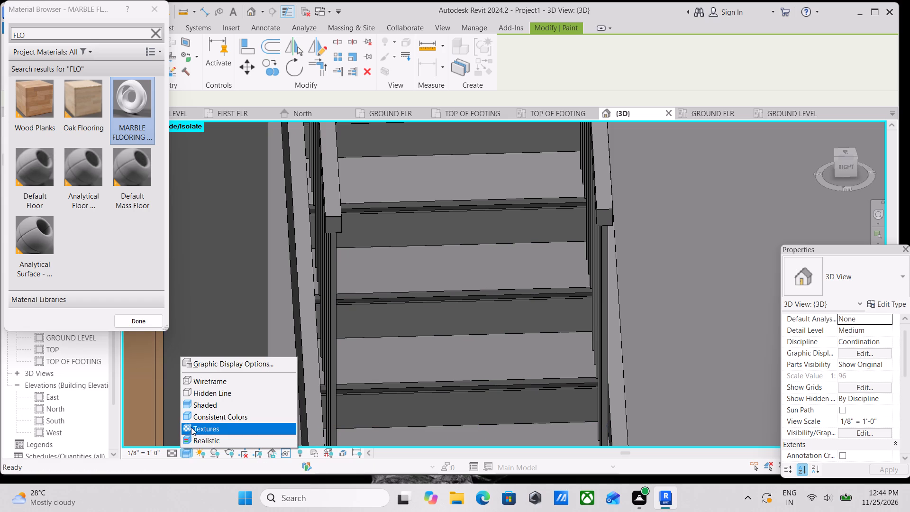
{"action": "left_click", "coordinate": [197, 438]}
Paint the fourth and fifth treads, plus the fifth tread's nosing faces and the riser below it, with MARBLE FLOORING 6".
{"action": "scroll", "coordinate": [426, 322], "scroll_direction": "up", "scroll_amount": 1}
{"action": "middle_click_drag", "start_coordinate": [426, 324], "coordinate": [420, 426]}
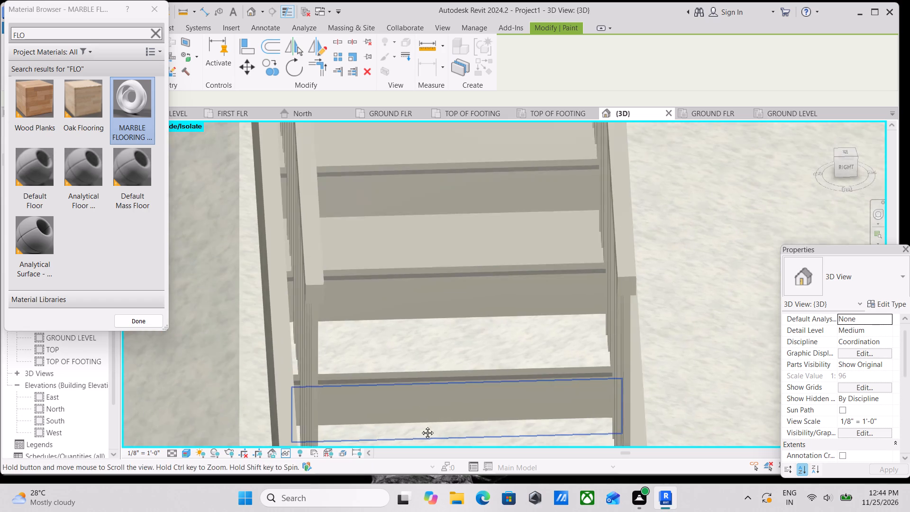
{"action": "middle_click_drag", "start_coordinate": [420, 426], "coordinate": [417, 443]}
{"action": "left_click", "coordinate": [441, 279]}
{"action": "middle_click_drag", "start_coordinate": [440, 310], "coordinate": [439, 412]}
{"action": "left_click", "coordinate": [446, 279]}
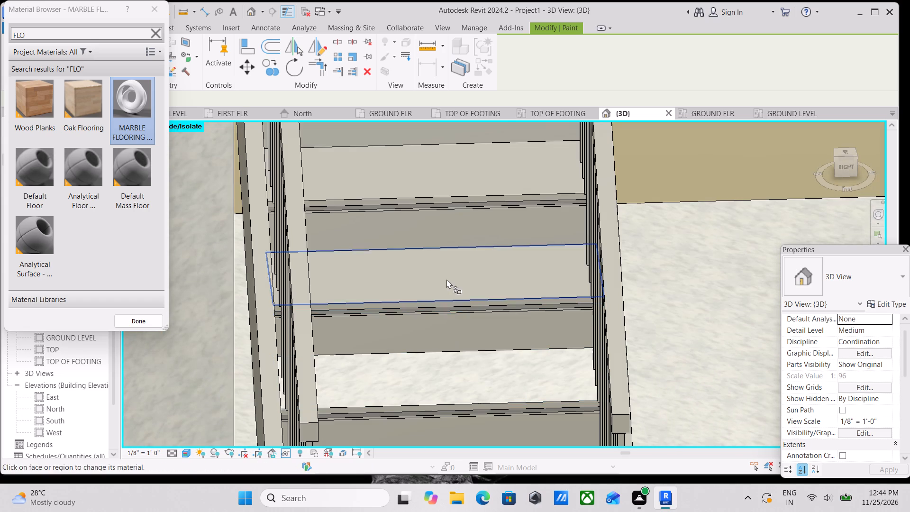
{"action": "scroll", "coordinate": [445, 302], "scroll_direction": "up", "scroll_amount": 13}
{"action": "left_click", "coordinate": [458, 301]}
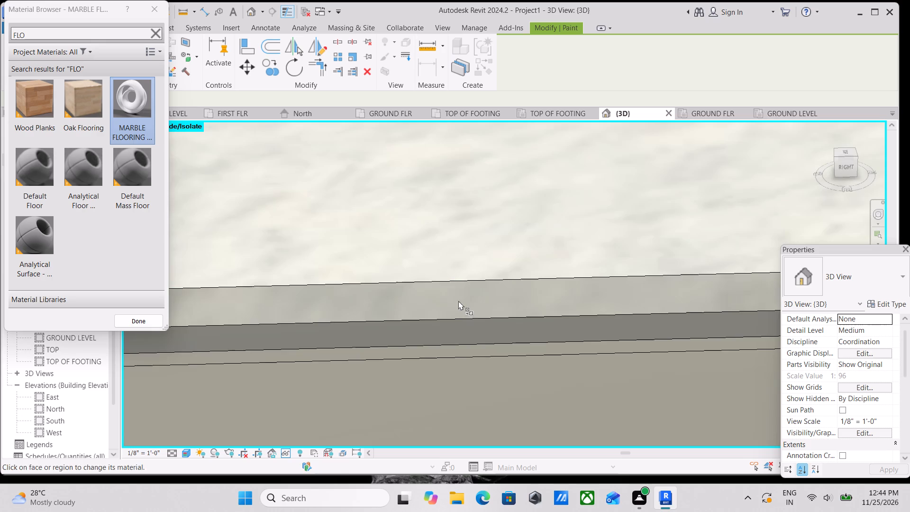
{"action": "scroll", "coordinate": [451, 321], "scroll_direction": "up", "scroll_amount": 3}
{"action": "left_click", "coordinate": [461, 340]}
{"action": "scroll", "coordinate": [461, 340], "scroll_direction": "down", "scroll_amount": 7}
{"action": "middle_click_drag", "start_coordinate": [460, 370], "coordinate": [466, 287]}
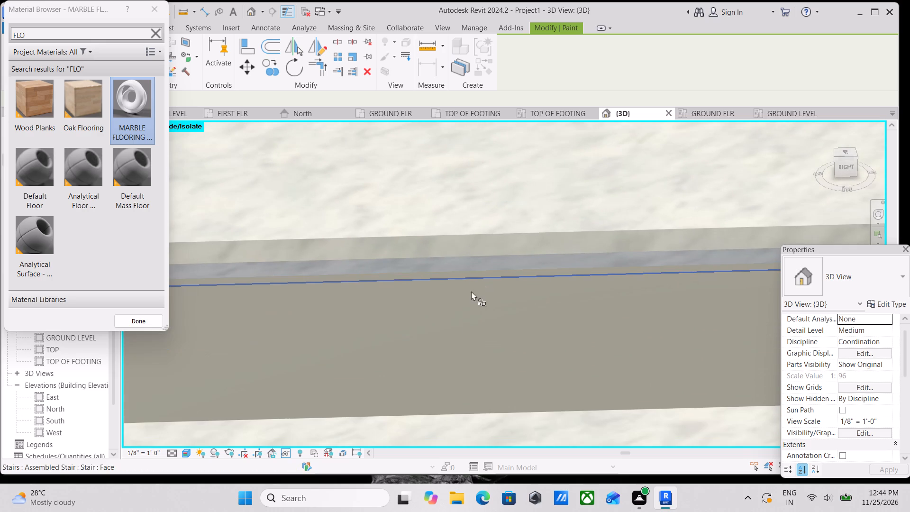
{"action": "left_click", "coordinate": [464, 325]}
Paint the riser below the fourth tread and the tread's nosing faces with MARBLE FLOORING 6".
{"action": "scroll", "coordinate": [464, 325], "scroll_direction": "down", "scroll_amount": 10}
{"action": "middle_click_drag", "start_coordinate": [470, 353], "coordinate": [469, 286]}
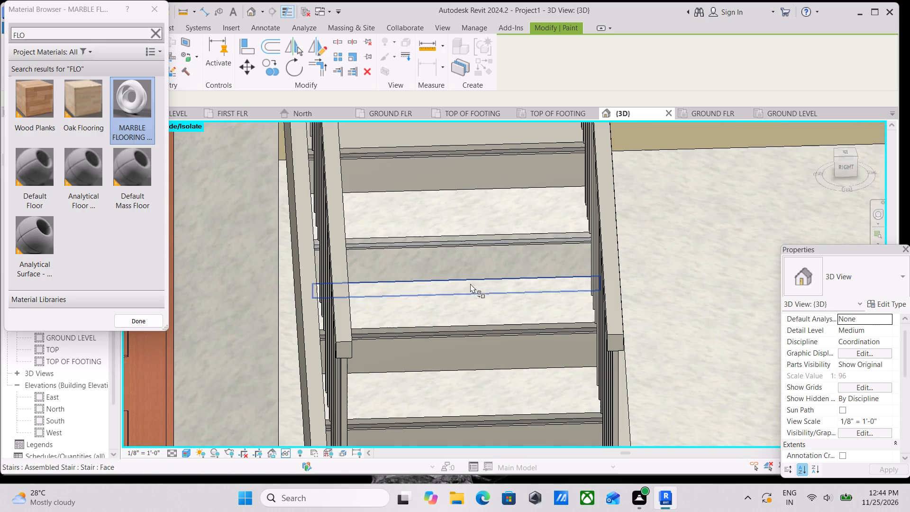
{"action": "left_click", "coordinate": [469, 347]}
{"action": "scroll", "coordinate": [465, 346], "scroll_direction": "up", "scroll_amount": 14}
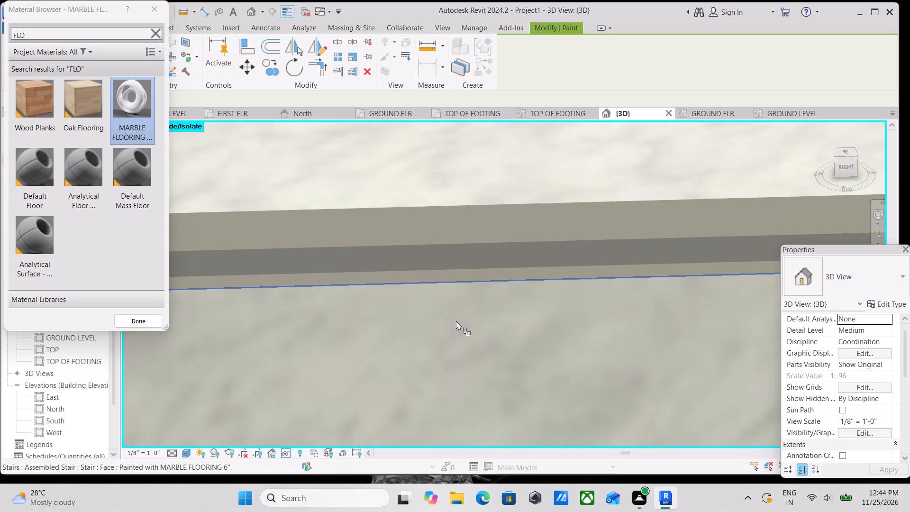
{"action": "left_click", "coordinate": [438, 258]}
{"action": "scroll", "coordinate": [436, 279], "scroll_direction": "up", "scroll_amount": 2}
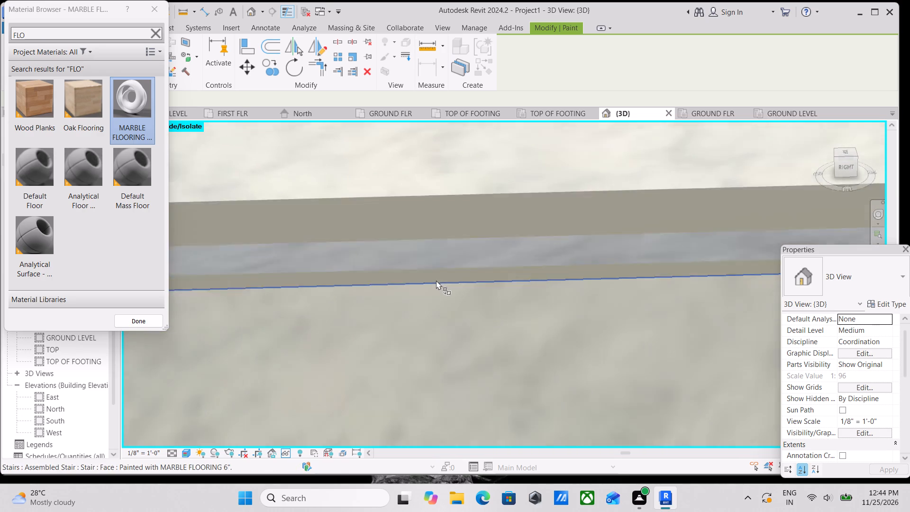
{"action": "scroll", "coordinate": [436, 280], "scroll_direction": "up", "scroll_amount": 5}
{"action": "left_click", "coordinate": [429, 272]}
{"action": "scroll", "coordinate": [429, 272], "scroll_direction": "down", "scroll_amount": 14}
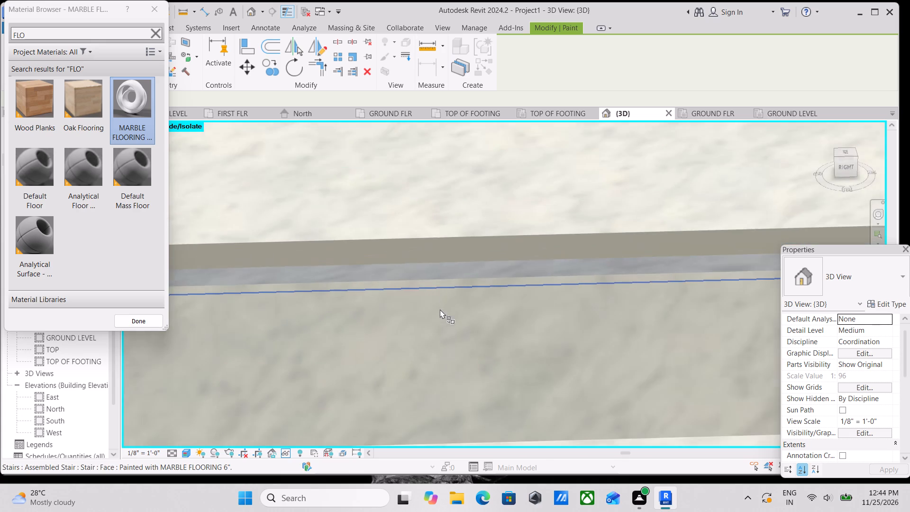
{"action": "scroll", "coordinate": [440, 309], "scroll_direction": "down", "scroll_amount": 2}
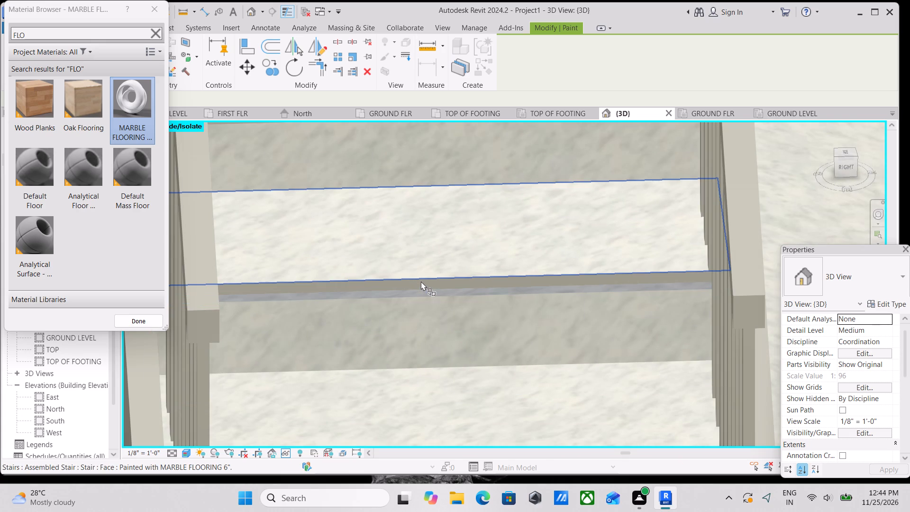
{"action": "left_click", "coordinate": [423, 284]}
Paint the riser below the third tread and the tread's nosing front, underside and lower strip with MARBLE FLOORING 6".
{"action": "scroll", "coordinate": [423, 302], "scroll_direction": "down", "scroll_amount": 3}
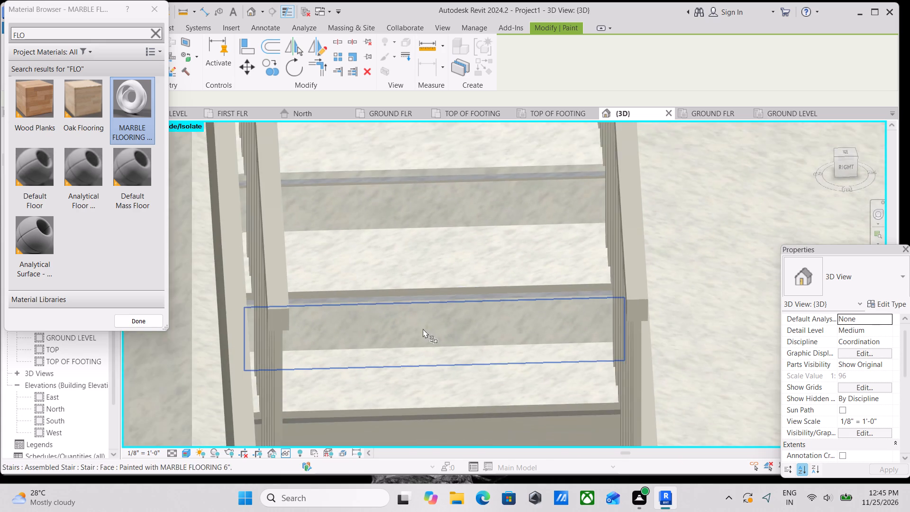
{"action": "middle_click_drag", "start_coordinate": [423, 329], "coordinate": [434, 257]}
{"action": "left_click", "coordinate": [453, 362]}
{"action": "scroll", "coordinate": [450, 331], "scroll_direction": "up", "scroll_amount": 13}
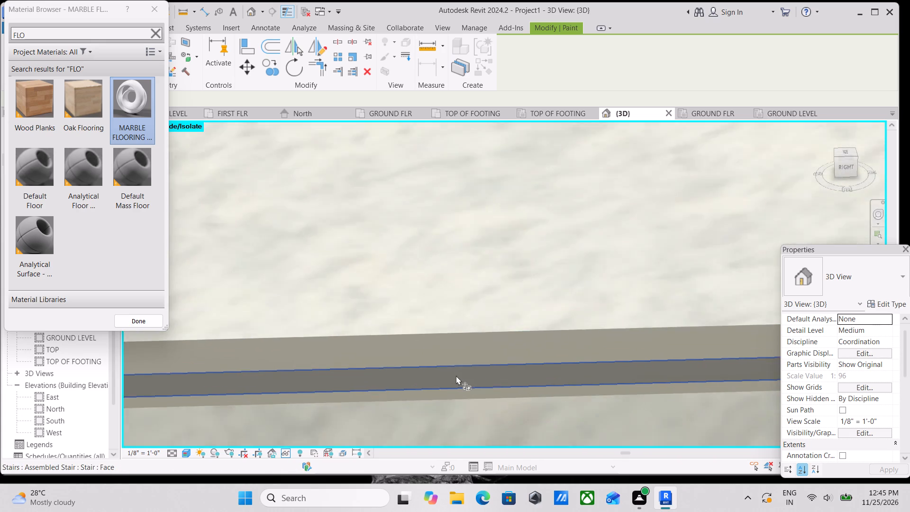
{"action": "scroll", "coordinate": [456, 375], "scroll_direction": "up", "scroll_amount": 1}
{"action": "left_click", "coordinate": [456, 376]}
{"action": "scroll", "coordinate": [456, 376], "scroll_direction": "down", "scroll_amount": 2}
{"action": "middle_click_drag", "start_coordinate": [456, 376], "coordinate": [454, 338]}
{"action": "left_click", "coordinate": [445, 311]}
{"action": "scroll", "coordinate": [445, 311], "scroll_direction": "down", "scroll_amount": 4}
{"action": "left_click", "coordinate": [450, 337]}
Paint the second tread's nosing front, underside and the thin strip beneath it with MARBLE FLOORING 6".
{"action": "scroll", "coordinate": [450, 337], "scroll_direction": "down", "scroll_amount": 9}
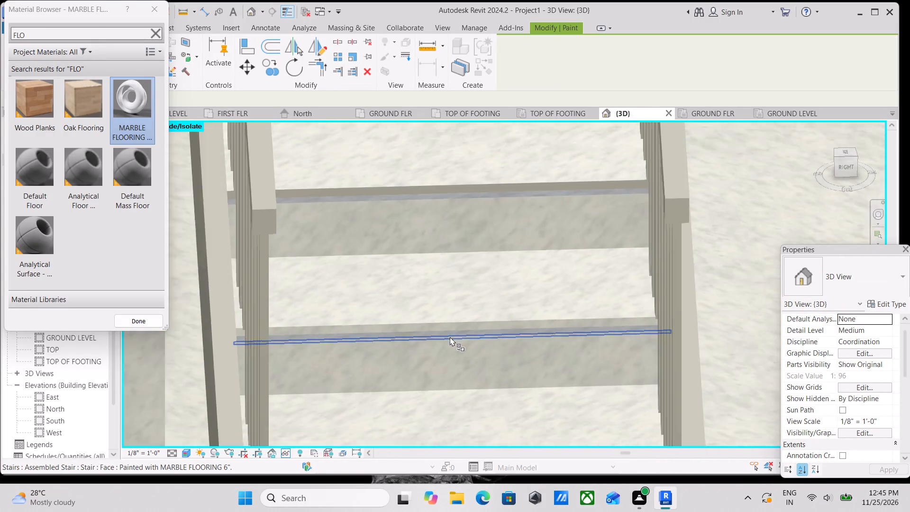
{"action": "scroll", "coordinate": [450, 337], "scroll_direction": "down", "scroll_amount": 2}
{"action": "middle_click_drag", "start_coordinate": [450, 345], "coordinate": [482, 273]}
{"action": "scroll", "coordinate": [441, 361], "scroll_direction": "up", "scroll_amount": 3}
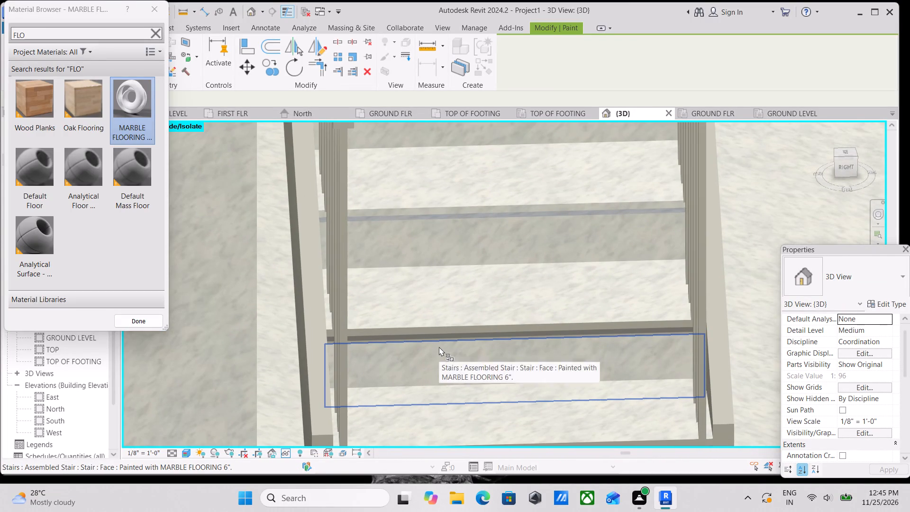
{"action": "scroll", "coordinate": [439, 347], "scroll_direction": "up", "scroll_amount": 1}
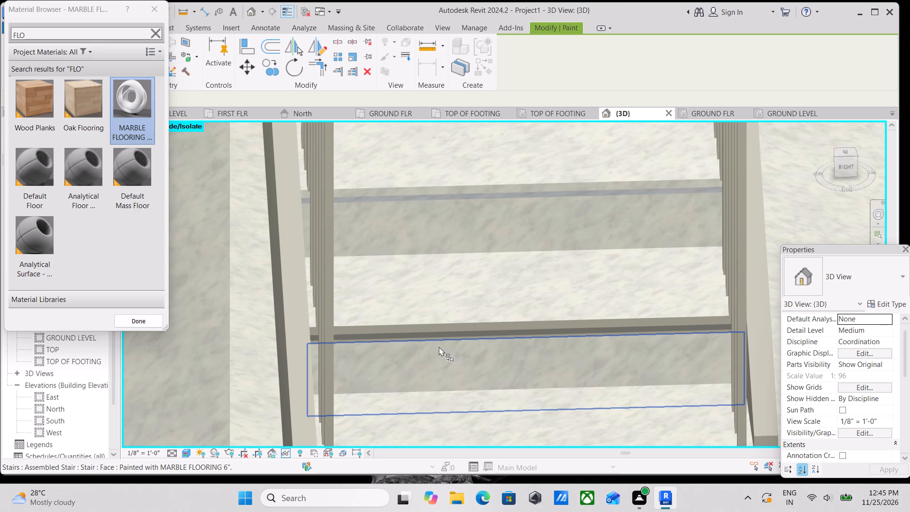
{"action": "scroll", "coordinate": [448, 332], "scroll_direction": "up", "scroll_amount": 8}
{"action": "left_click", "coordinate": [448, 332]}
{"action": "scroll", "coordinate": [452, 348], "scroll_direction": "up", "scroll_amount": 5}
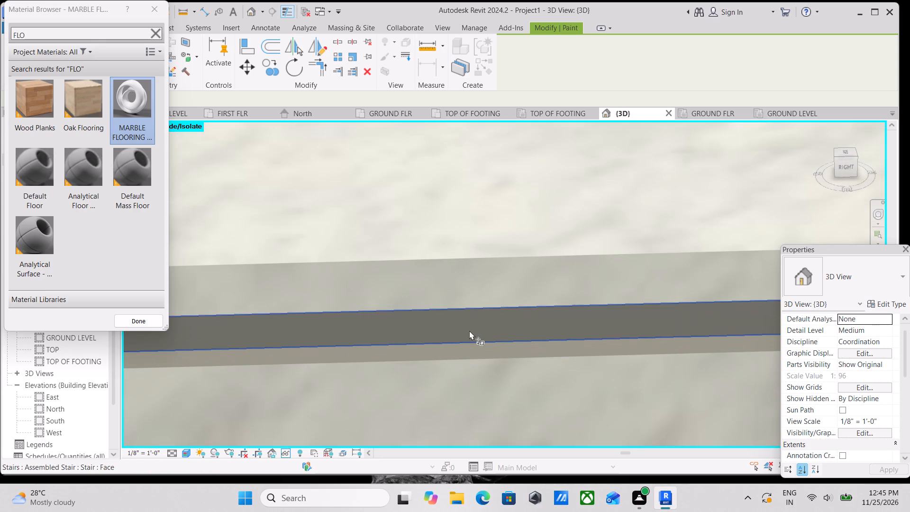
{"action": "left_click", "coordinate": [470, 329]}
{"action": "scroll", "coordinate": [467, 352], "scroll_direction": "up", "scroll_amount": 4}
{"action": "left_click", "coordinate": [473, 347]}
Paint the sixth tread, its nosing faces and the riser below it with MARBLE FLOORING 6".
{"action": "scroll", "coordinate": [473, 347], "scroll_direction": "down", "scroll_amount": 6}
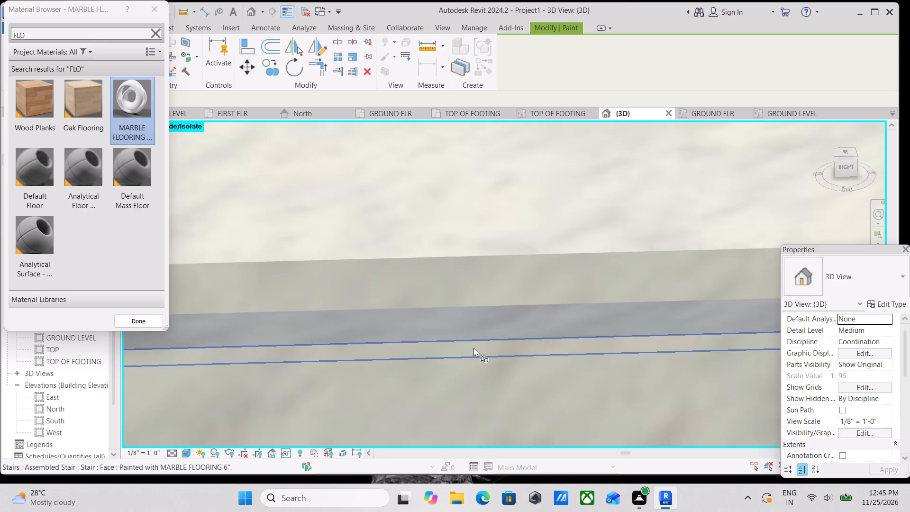
{"action": "scroll", "coordinate": [473, 347], "scroll_direction": "down", "scroll_amount": 15}
{"action": "middle_click_drag", "start_coordinate": [494, 333], "coordinate": [484, 439]}
{"action": "middle_click_drag", "start_coordinate": [509, 313], "coordinate": [509, 429]}
{"action": "scroll", "coordinate": [514, 340], "scroll_direction": "up", "scroll_amount": 2}
{"action": "middle_click_drag", "start_coordinate": [512, 334], "coordinate": [494, 417]}
{"action": "scroll", "coordinate": [489, 405], "scroll_direction": "up", "scroll_amount": 1}
{"action": "middle_click_drag", "start_coordinate": [466, 326], "coordinate": [463, 410]}
{"action": "scroll", "coordinate": [463, 406], "scroll_direction": "up", "scroll_amount": 4}
{"action": "left_click", "coordinate": [464, 402]}
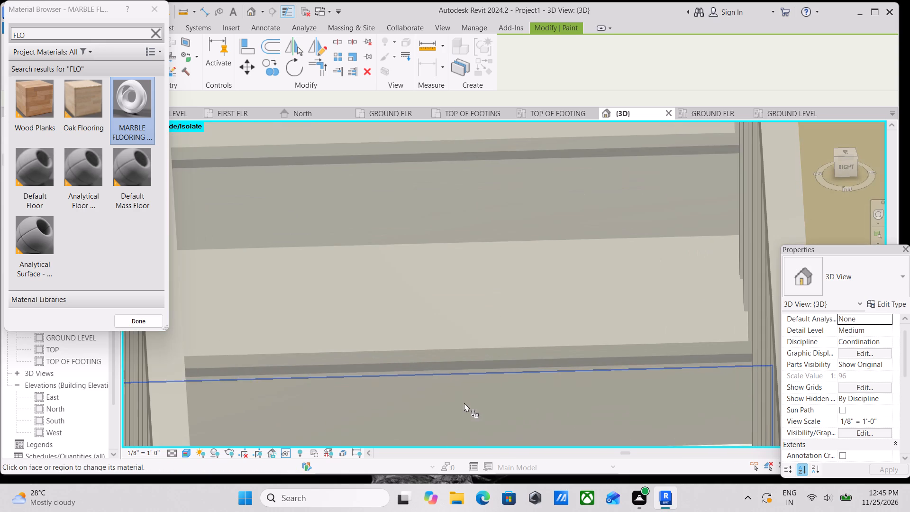
{"action": "scroll", "coordinate": [462, 385], "scroll_direction": "up", "scroll_amount": 4}
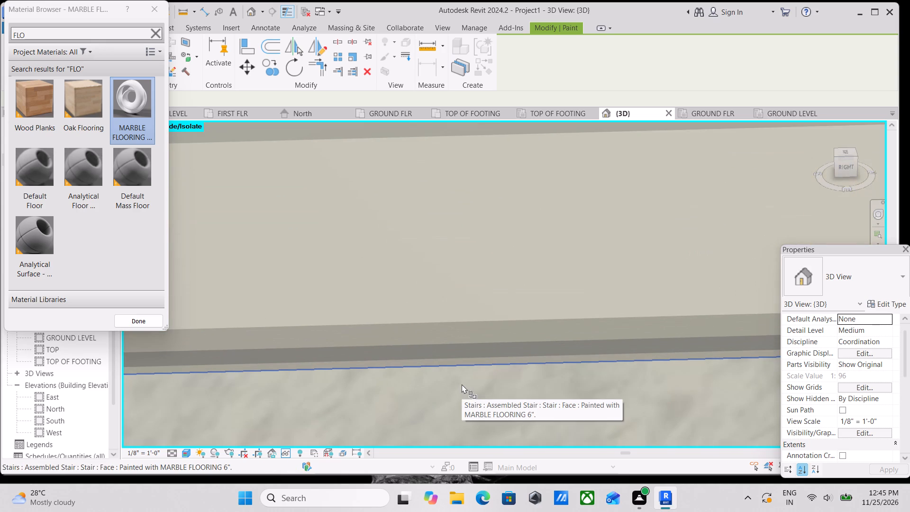
{"action": "scroll", "coordinate": [462, 384], "scroll_direction": "up", "scroll_amount": 8}
{"action": "left_click", "coordinate": [469, 311]}
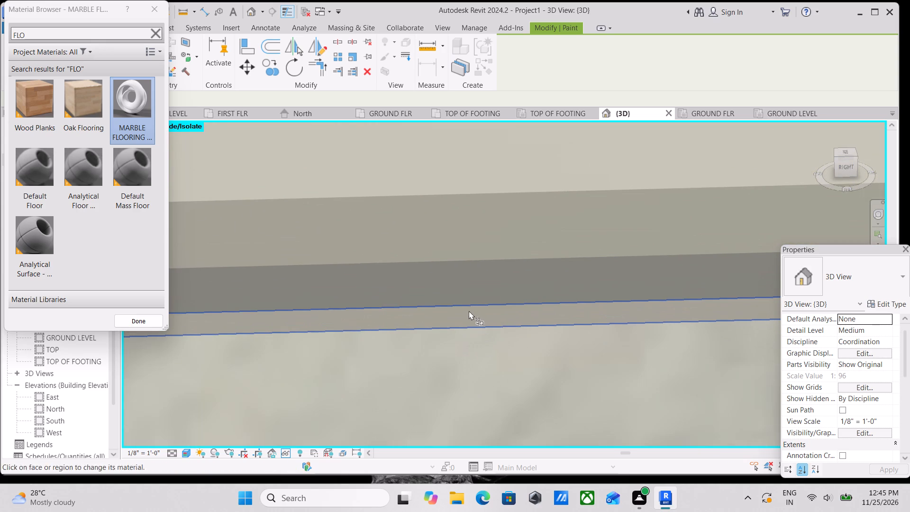
{"action": "left_click", "coordinate": [457, 278]}
{"action": "scroll", "coordinate": [457, 278], "scroll_direction": "down", "scroll_amount": 1}
{"action": "middle_click_drag", "start_coordinate": [457, 278], "coordinate": [449, 366]}
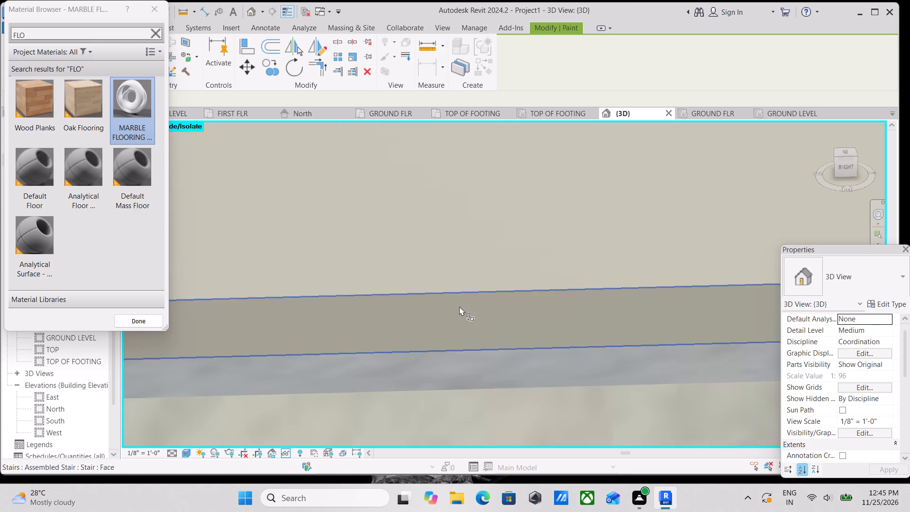
{"action": "left_click", "coordinate": [459, 306]}
{"action": "left_click", "coordinate": [450, 233]}
Paint the seventh tread, its nosing front and underside, and the riser below it with MARBLE FLOORING 6".
{"action": "scroll", "coordinate": [450, 233], "scroll_direction": "down", "scroll_amount": 9}
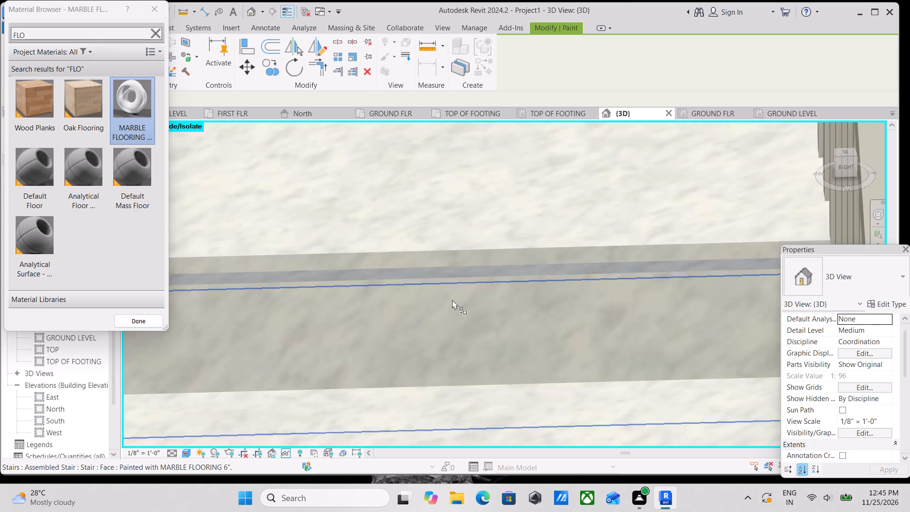
{"action": "scroll", "coordinate": [452, 301], "scroll_direction": "down", "scroll_amount": 9}
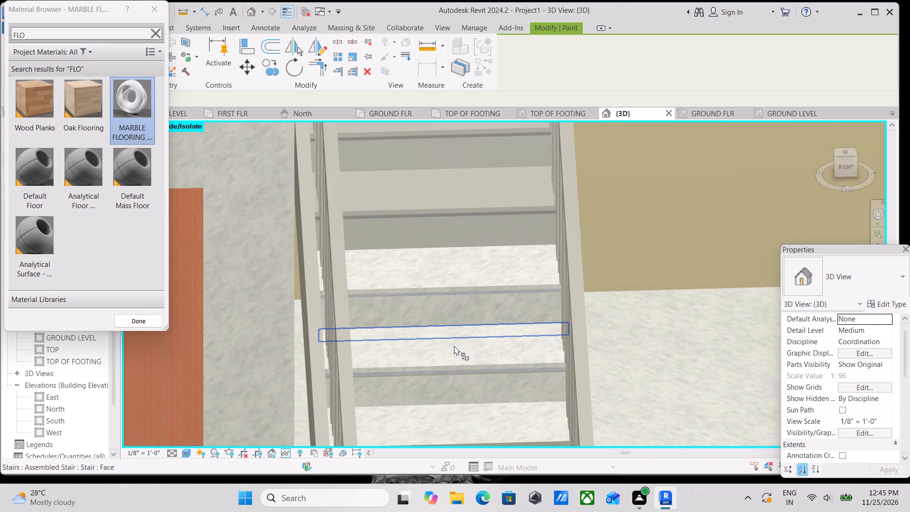
{"action": "middle_click_drag", "start_coordinate": [460, 294], "coordinate": [464, 411]}
{"action": "left_click", "coordinate": [449, 338]}
{"action": "scroll", "coordinate": [440, 321], "scroll_direction": "up", "scroll_amount": 2}
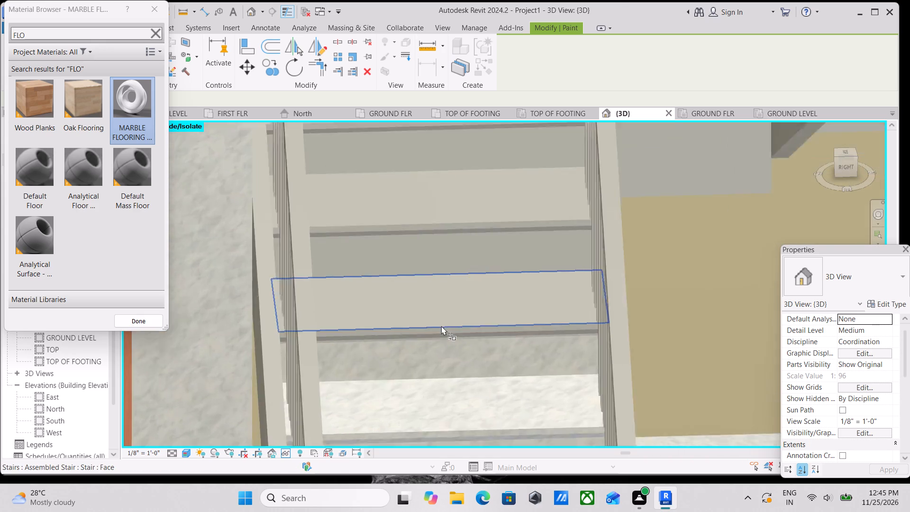
{"action": "scroll", "coordinate": [441, 326], "scroll_direction": "up", "scroll_amount": 11}
{"action": "left_click", "coordinate": [474, 302]}
{"action": "scroll", "coordinate": [472, 315], "scroll_direction": "up", "scroll_amount": 3}
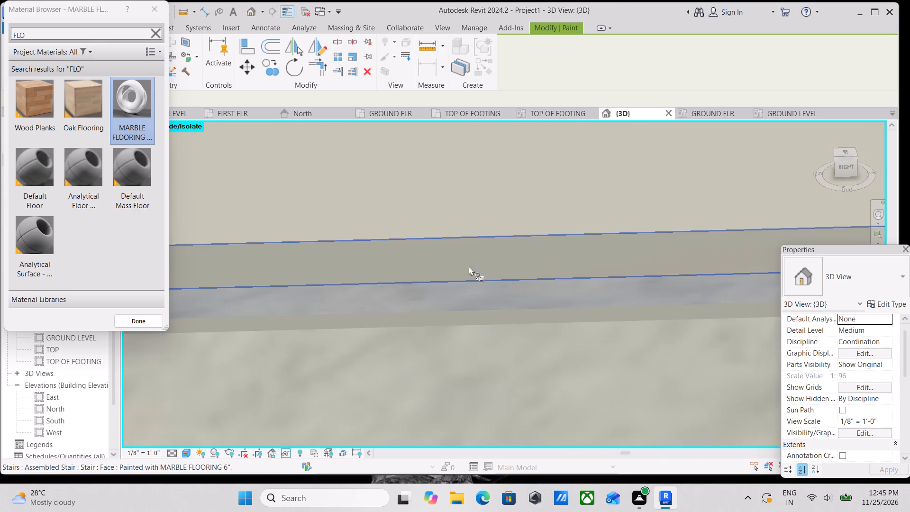
{"action": "left_click", "coordinate": [462, 260]}
{"action": "middle_click_drag", "start_coordinate": [462, 260], "coordinate": [475, 425]}
{"action": "scroll", "coordinate": [475, 425], "scroll_direction": "up", "scroll_amount": 1}
{"action": "left_click", "coordinate": [482, 301]}
Paint the riser below the eighth tread and the underside of that tread's nosing with MARBLE FLOORING 6".
{"action": "scroll", "coordinate": [482, 301], "scroll_direction": "down", "scroll_amount": 3}
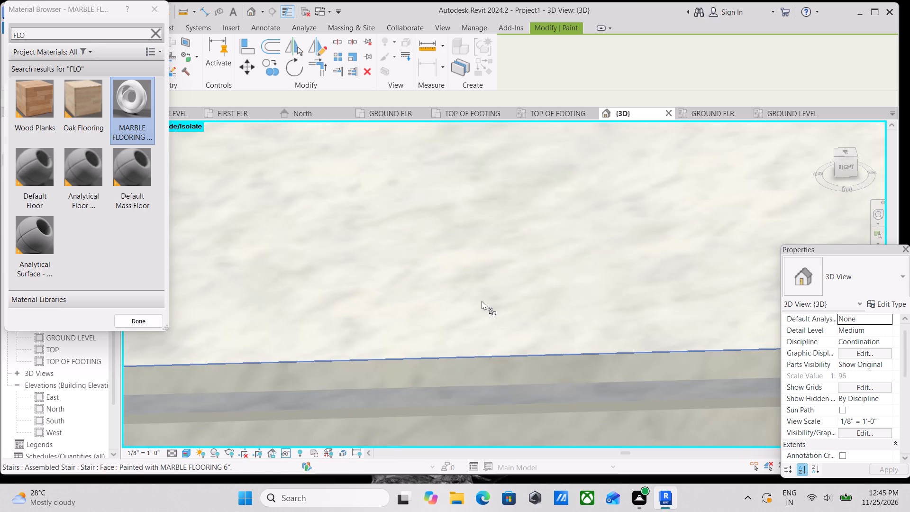
{"action": "scroll", "coordinate": [482, 301], "scroll_direction": "down", "scroll_amount": 5}
{"action": "middle_click_drag", "start_coordinate": [482, 301], "coordinate": [482, 458]}
{"action": "left_click", "coordinate": [488, 318]}
{"action": "middle_click_drag", "start_coordinate": [488, 318], "coordinate": [498, 449]}
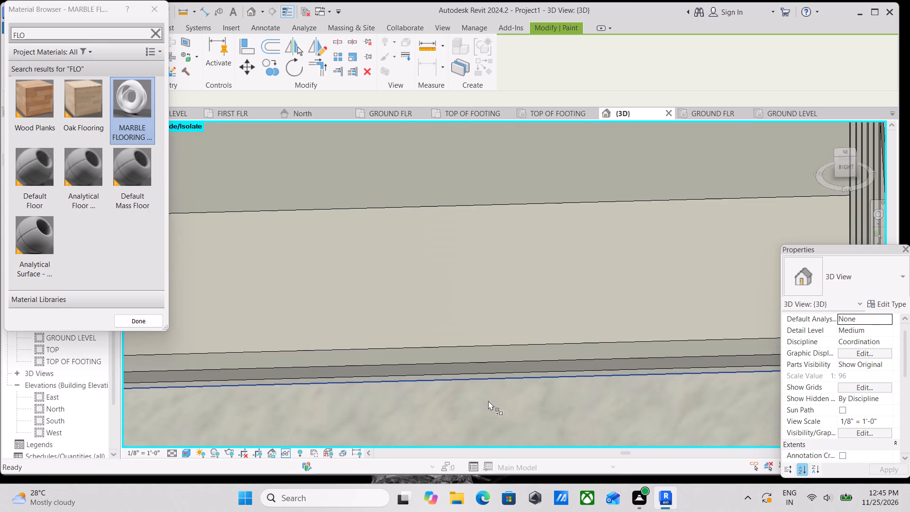
{"action": "scroll", "coordinate": [467, 367], "scroll_direction": "up", "scroll_amount": 4}
{"action": "left_click", "coordinate": [467, 367]}
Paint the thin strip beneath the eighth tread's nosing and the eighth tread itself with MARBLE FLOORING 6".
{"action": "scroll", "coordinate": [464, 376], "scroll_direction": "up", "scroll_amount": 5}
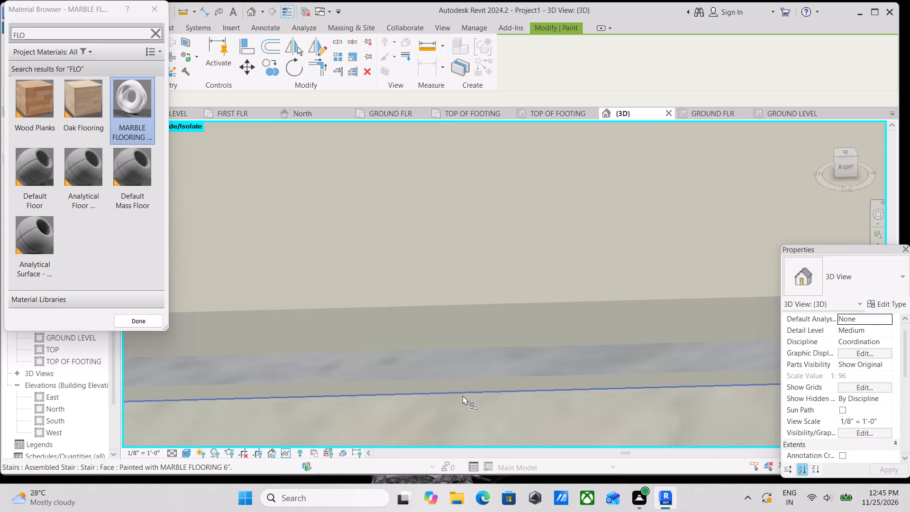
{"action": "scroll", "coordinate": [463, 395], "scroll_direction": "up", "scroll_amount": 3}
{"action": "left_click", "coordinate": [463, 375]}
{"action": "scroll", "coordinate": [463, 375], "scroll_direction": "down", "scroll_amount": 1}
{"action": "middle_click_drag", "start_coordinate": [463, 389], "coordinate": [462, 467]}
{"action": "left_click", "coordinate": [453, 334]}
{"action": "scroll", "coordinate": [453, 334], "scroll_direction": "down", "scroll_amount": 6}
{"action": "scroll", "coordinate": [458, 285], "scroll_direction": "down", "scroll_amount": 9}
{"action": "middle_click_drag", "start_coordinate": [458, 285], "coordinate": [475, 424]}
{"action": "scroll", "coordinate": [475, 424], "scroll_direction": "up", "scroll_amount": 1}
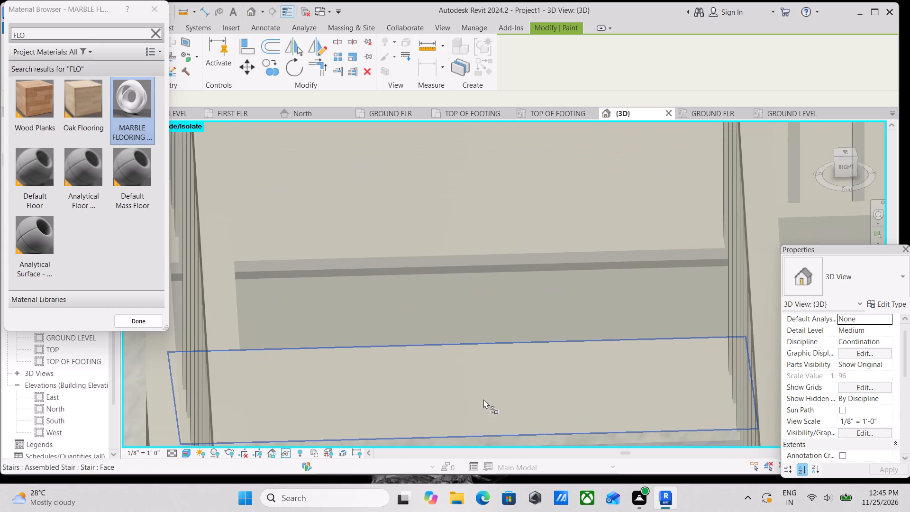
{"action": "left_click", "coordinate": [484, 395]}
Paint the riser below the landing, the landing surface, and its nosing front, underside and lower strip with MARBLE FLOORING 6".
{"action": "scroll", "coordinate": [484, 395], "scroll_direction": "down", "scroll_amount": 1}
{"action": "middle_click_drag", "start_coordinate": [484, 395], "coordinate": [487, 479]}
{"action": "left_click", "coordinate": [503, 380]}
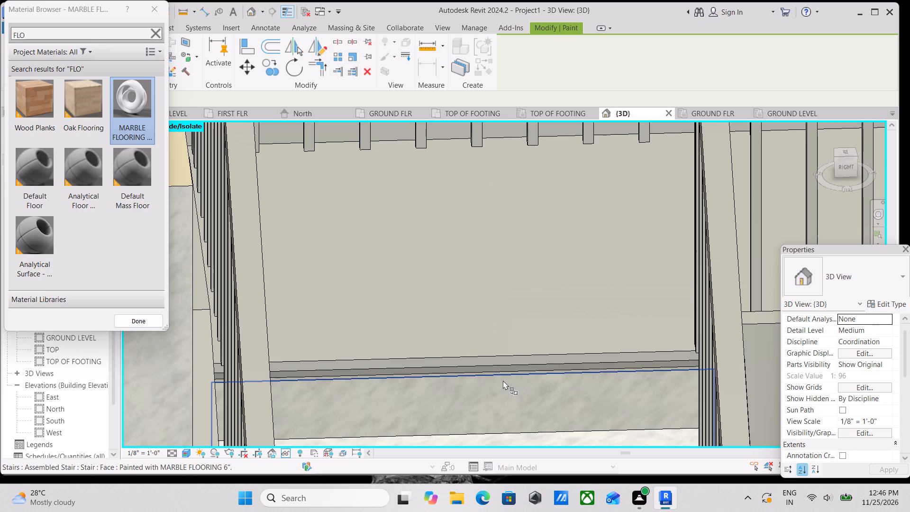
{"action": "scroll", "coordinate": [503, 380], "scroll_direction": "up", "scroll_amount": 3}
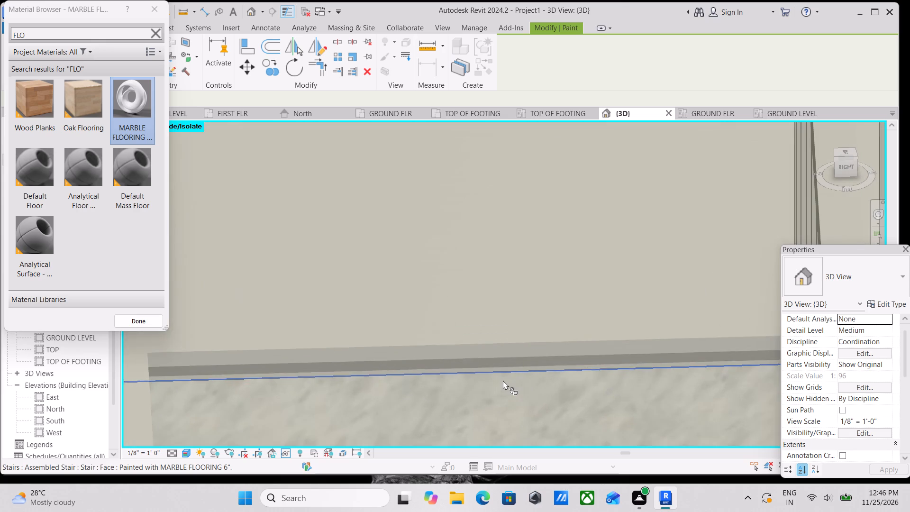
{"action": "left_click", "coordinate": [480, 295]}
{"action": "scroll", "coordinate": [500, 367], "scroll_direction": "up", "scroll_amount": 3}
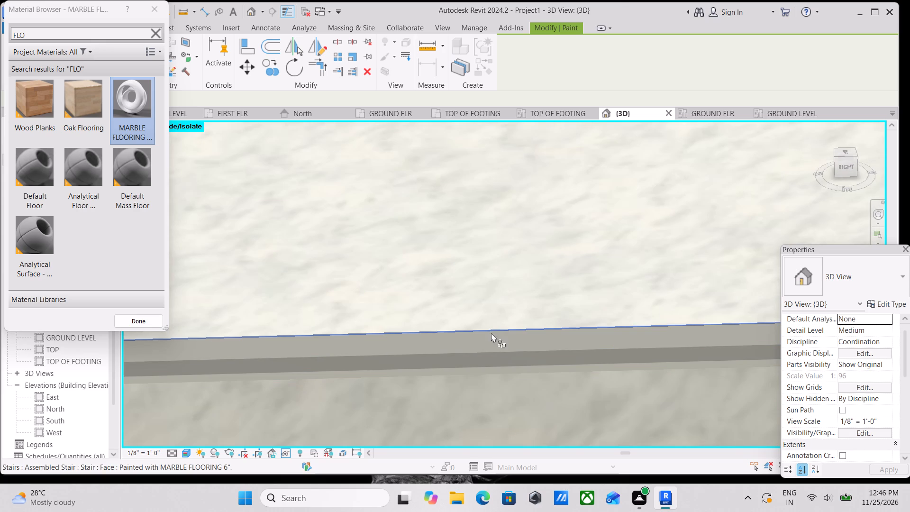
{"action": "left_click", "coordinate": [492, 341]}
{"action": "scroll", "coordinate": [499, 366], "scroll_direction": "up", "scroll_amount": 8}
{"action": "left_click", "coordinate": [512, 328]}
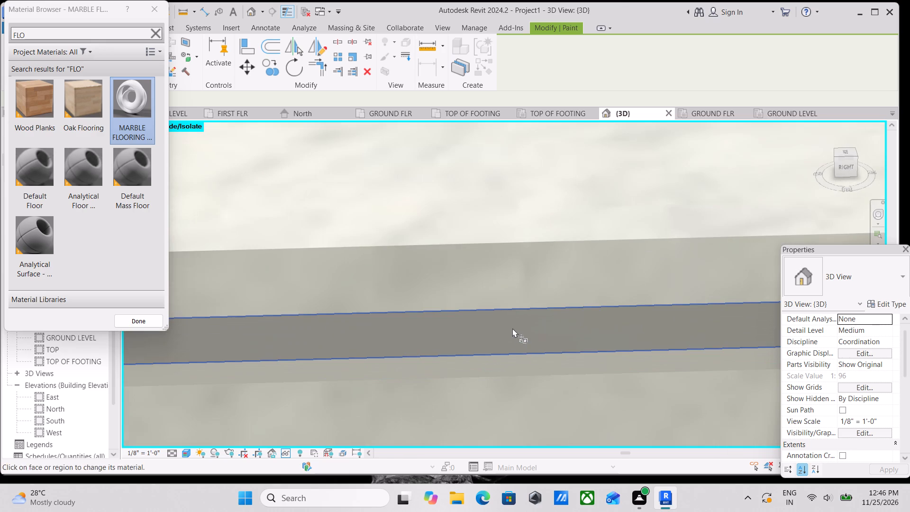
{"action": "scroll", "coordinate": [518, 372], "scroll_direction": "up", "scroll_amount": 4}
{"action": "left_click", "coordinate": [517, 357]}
Examine the house from outside and above, around the staircase and the wall with the door beside it.
{"action": "scroll", "coordinate": [517, 357], "scroll_direction": "down", "scroll_amount": 7}
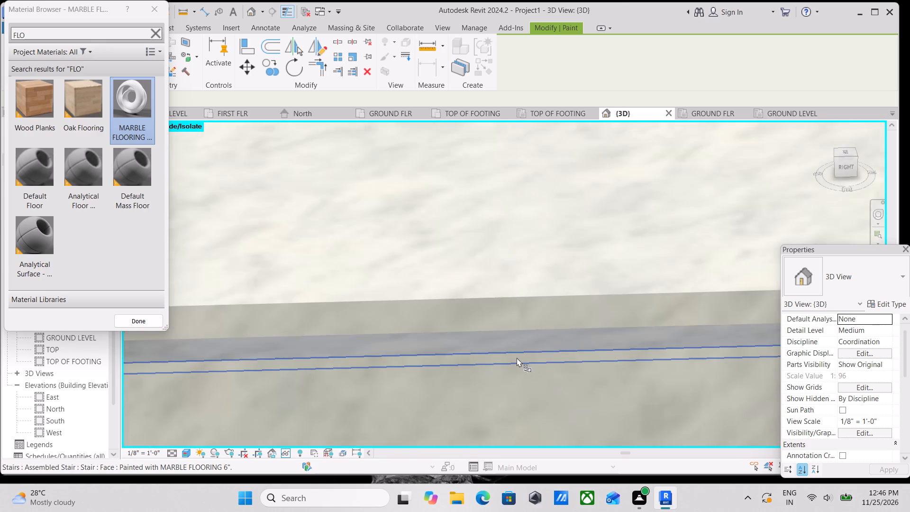
{"action": "scroll", "coordinate": [517, 357], "scroll_direction": "down", "scroll_amount": 12}
{"action": "middle_click_drag", "start_coordinate": [509, 380], "coordinate": [508, 288], "text": "shift"}
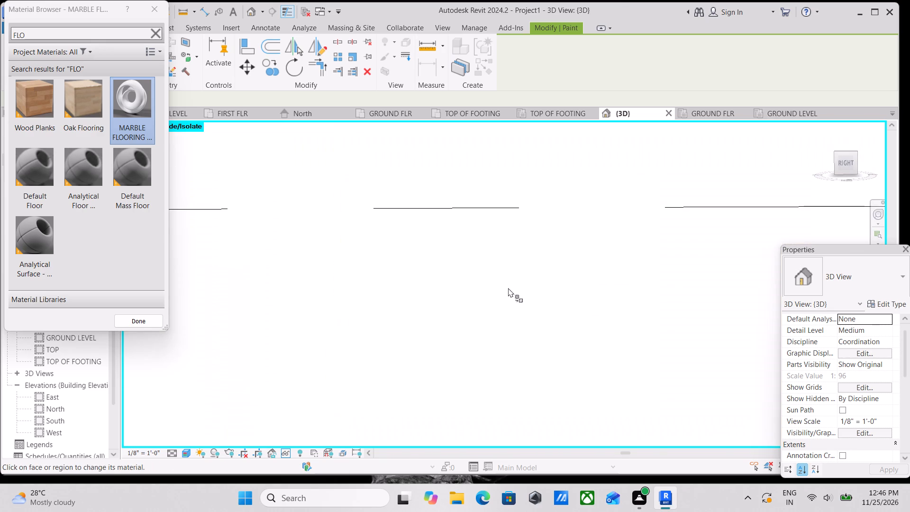
{"action": "scroll", "coordinate": [508, 288], "scroll_direction": "down", "scroll_amount": 13}
{"action": "middle_click_drag", "start_coordinate": [472, 391], "coordinate": [481, 238]}
{"action": "middle_click_drag", "start_coordinate": [549, 378], "coordinate": [472, 351]}
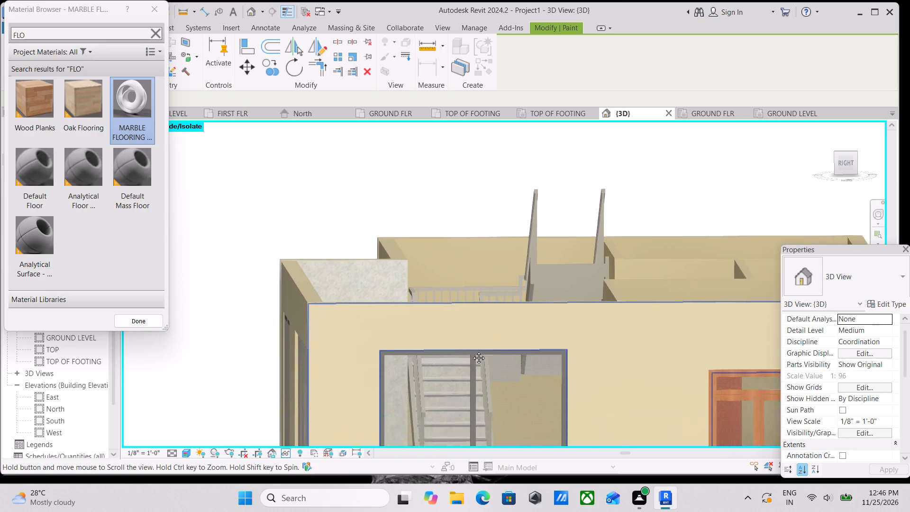
{"action": "middle_click_drag", "start_coordinate": [472, 351], "coordinate": [466, 382]}
{"action": "scroll", "coordinate": [412, 327], "scroll_direction": "up", "scroll_amount": 1}
{"action": "middle_click_drag", "start_coordinate": [416, 339], "coordinate": [372, 394], "text": "shift"}
{"action": "middle_click_drag", "start_coordinate": [449, 339], "coordinate": [450, 379]}
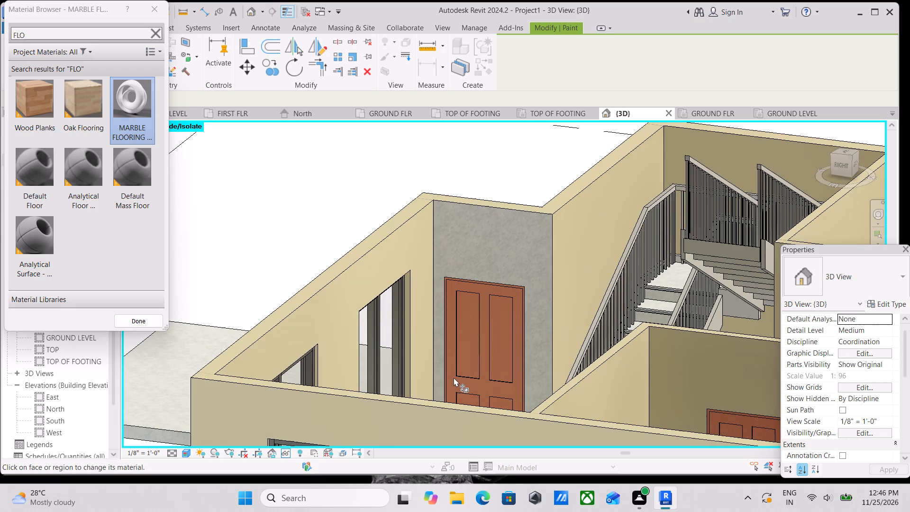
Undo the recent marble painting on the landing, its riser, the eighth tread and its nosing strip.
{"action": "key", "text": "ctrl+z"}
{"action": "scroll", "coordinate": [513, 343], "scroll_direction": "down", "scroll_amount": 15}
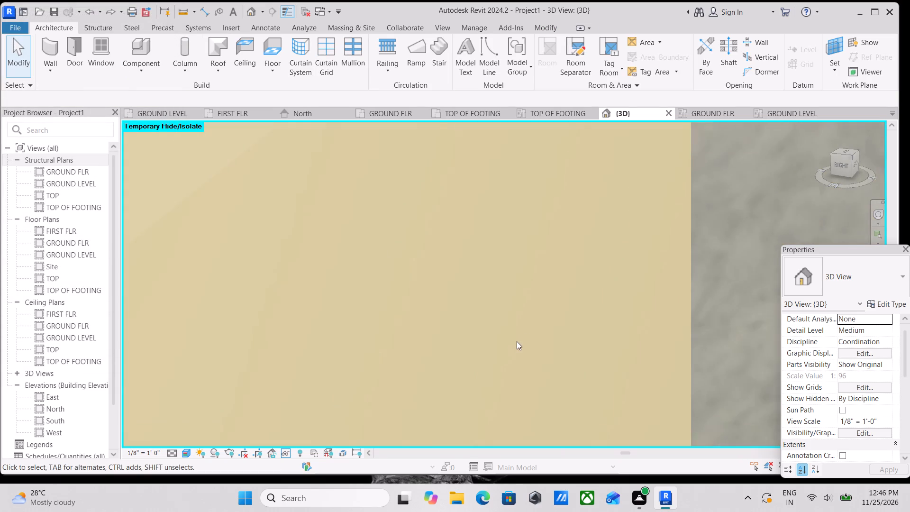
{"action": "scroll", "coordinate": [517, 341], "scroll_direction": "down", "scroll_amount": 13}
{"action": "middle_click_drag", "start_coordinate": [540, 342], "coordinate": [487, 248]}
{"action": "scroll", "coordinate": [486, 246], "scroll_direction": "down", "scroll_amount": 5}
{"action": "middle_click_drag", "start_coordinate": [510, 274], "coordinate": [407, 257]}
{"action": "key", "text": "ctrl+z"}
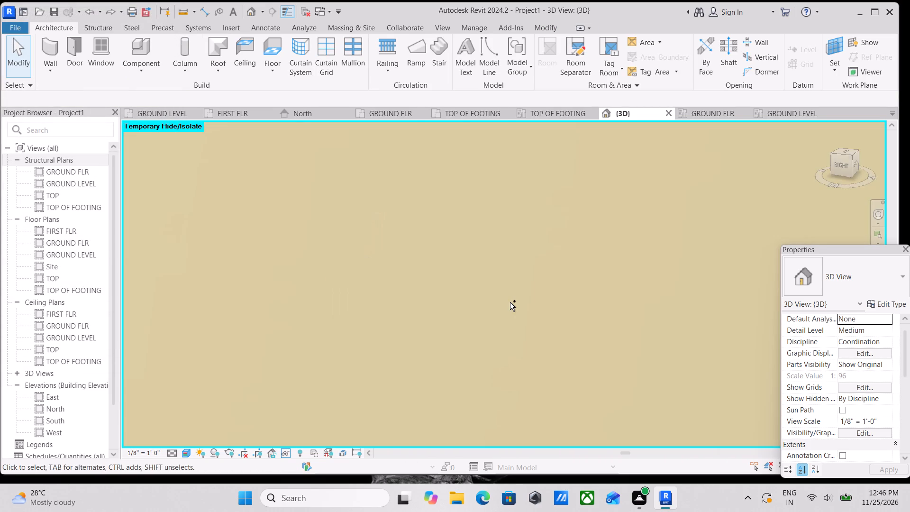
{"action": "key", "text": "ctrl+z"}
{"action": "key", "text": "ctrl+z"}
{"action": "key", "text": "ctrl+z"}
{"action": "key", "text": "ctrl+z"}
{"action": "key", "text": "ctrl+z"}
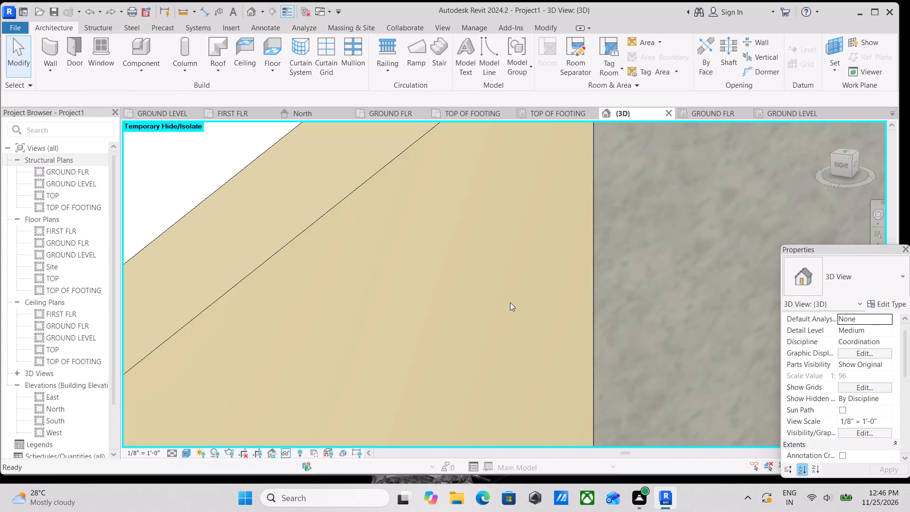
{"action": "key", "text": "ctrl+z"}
Examine the finishes on the wall around the door and on the staircase's treads and risers.
{"action": "scroll", "coordinate": [510, 302], "scroll_direction": "down", "scroll_amount": 19}
{"action": "scroll", "coordinate": [548, 292], "scroll_direction": "up", "scroll_amount": 1}
{"action": "middle_click_drag", "start_coordinate": [548, 292], "coordinate": [432, 274]}
{"action": "scroll", "coordinate": [433, 274], "scroll_direction": "down", "scroll_amount": 8}
{"action": "scroll", "coordinate": [488, 276], "scroll_direction": "up", "scroll_amount": 1}
{"action": "scroll", "coordinate": [481, 278], "scroll_direction": "down", "scroll_amount": 7}
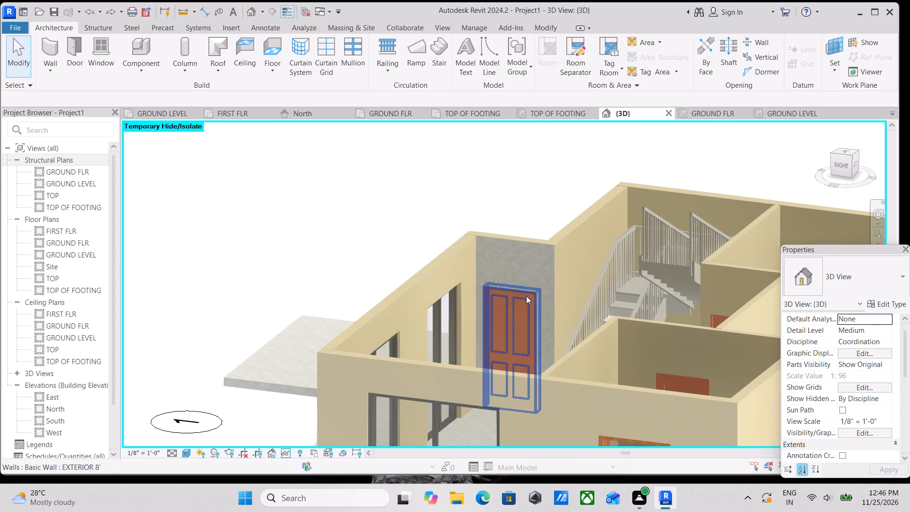
{"action": "middle_click_drag", "start_coordinate": [548, 298], "coordinate": [596, 353], "text": "shift"}
{"action": "scroll", "coordinate": [483, 331], "scroll_direction": "up", "scroll_amount": 3}
{"action": "middle_click_drag", "start_coordinate": [368, 294], "coordinate": [339, 293], "text": "shift"}
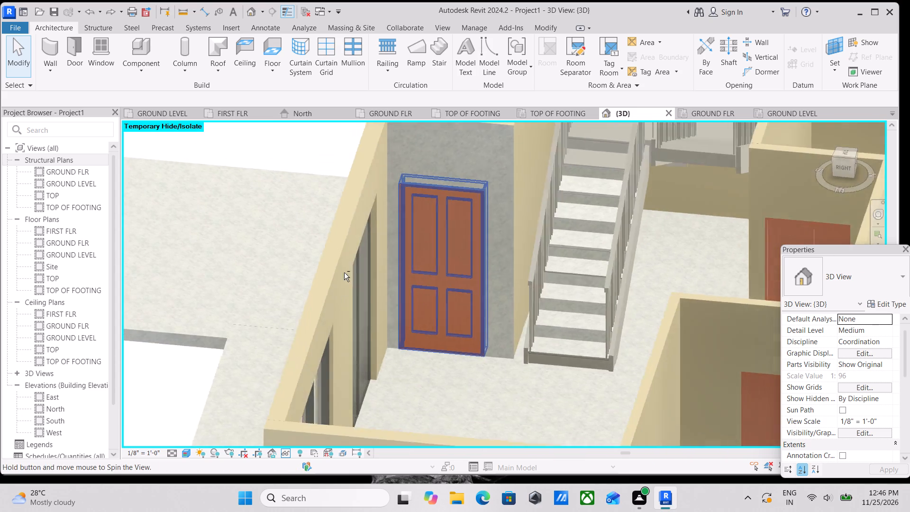
{"action": "middle_click_drag", "start_coordinate": [421, 246], "coordinate": [426, 368]}
{"action": "scroll", "coordinate": [413, 350], "scroll_direction": "up", "scroll_amount": 11}
{"action": "scroll", "coordinate": [515, 271], "scroll_direction": "up", "scroll_amount": 4}
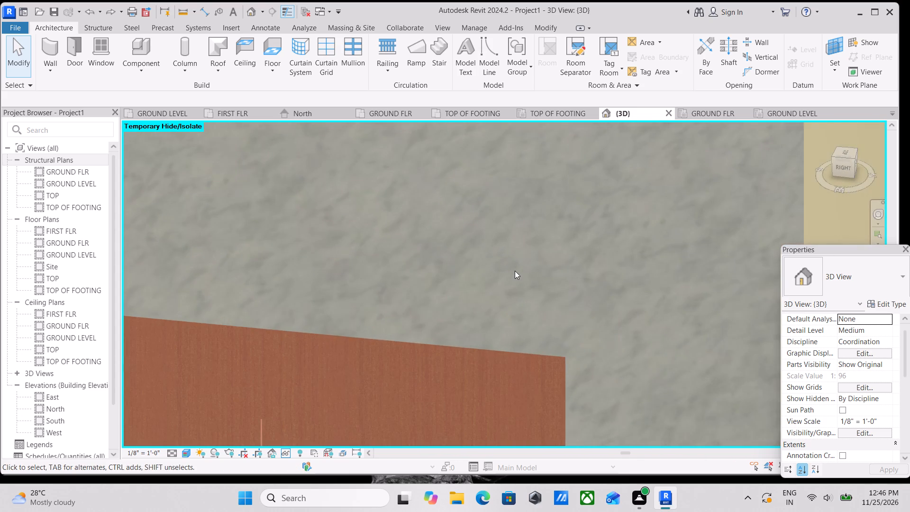
{"action": "scroll", "coordinate": [515, 271], "scroll_direction": "down", "scroll_amount": 15}
{"action": "scroll", "coordinate": [522, 301], "scroll_direction": "up", "scroll_amount": 2}
{"action": "scroll", "coordinate": [522, 301], "scroll_direction": "down", "scroll_amount": 2}
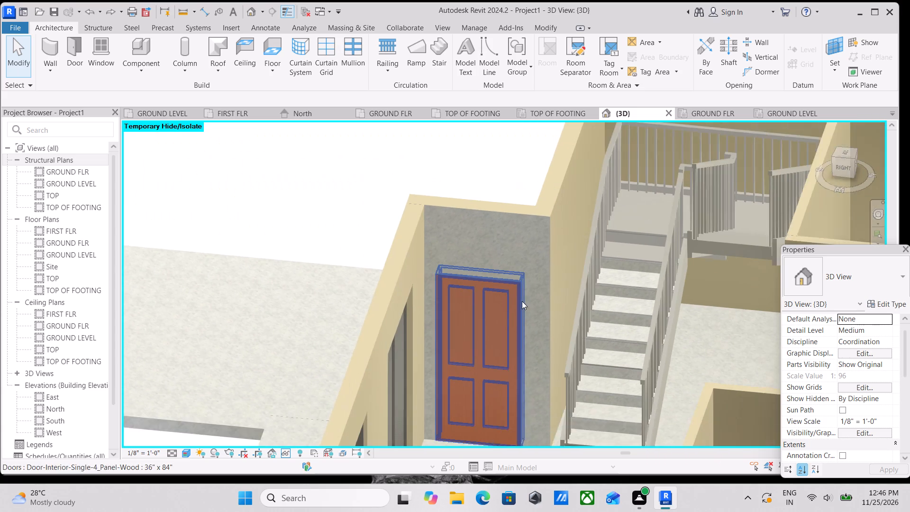
{"action": "middle_click_drag", "start_coordinate": [522, 301], "coordinate": [479, 259]}
Search the paint materials for WALL and paint the wall face around the door beside the staircase with beige colour.
{"action": "key", "text": "p"}
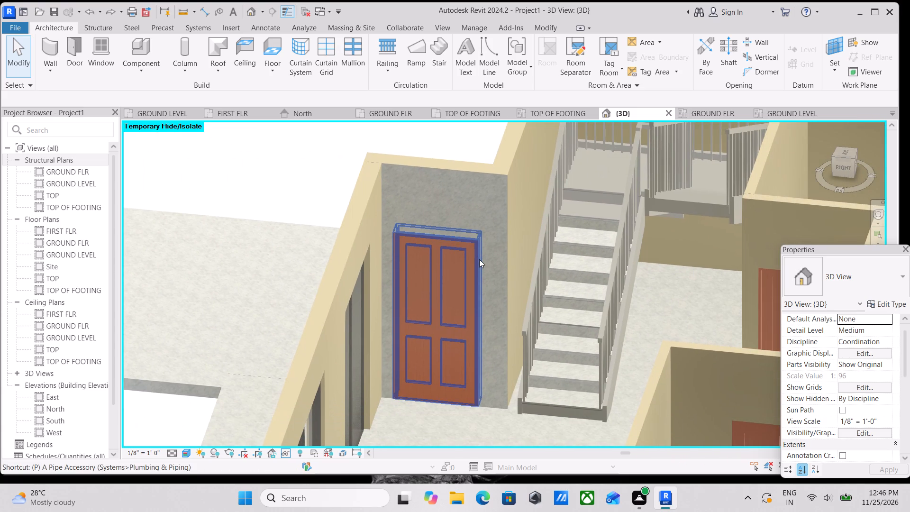
{"action": "key", "text": "t"}
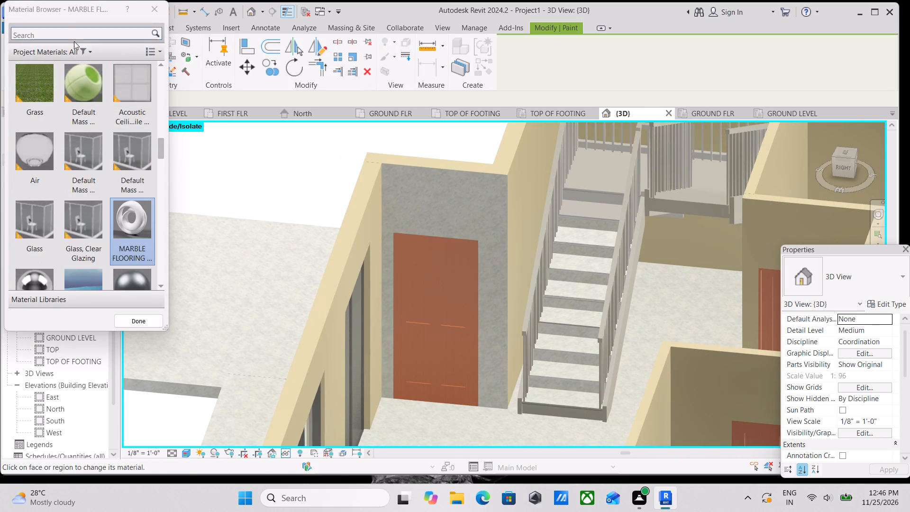
{"action": "left_click", "coordinate": [67, 38]}
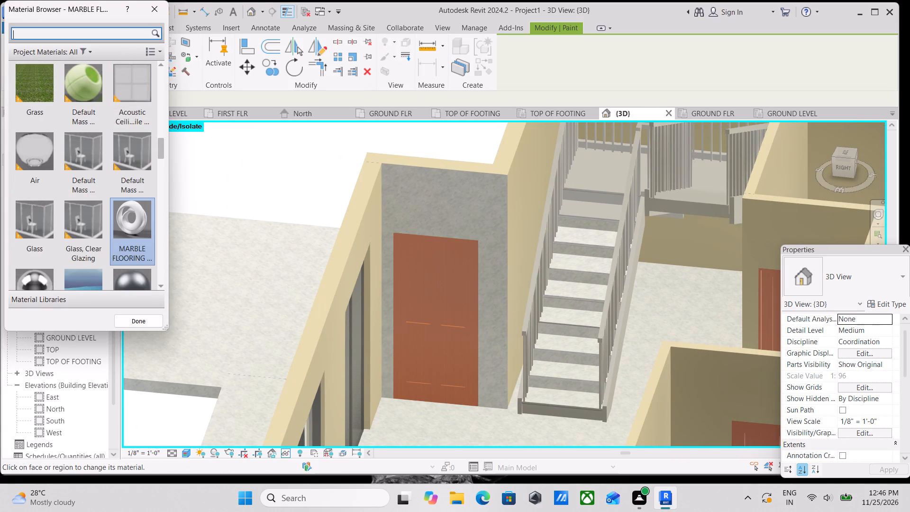
{"action": "key", "text": "q"}
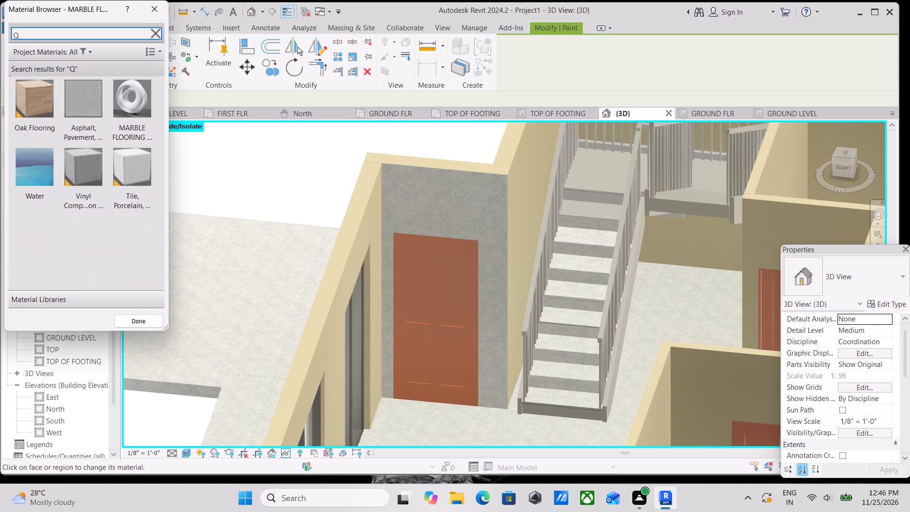
{"action": "key", "text": "BackSpace"}
{"action": "type", "text": "WALL"}
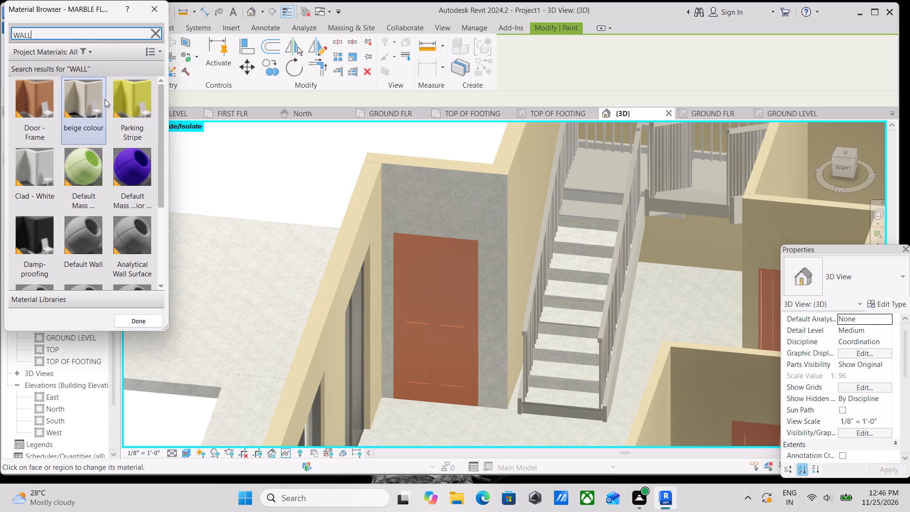
{"action": "left_click", "coordinate": [76, 114]}
{"action": "left_click", "coordinate": [446, 202]}
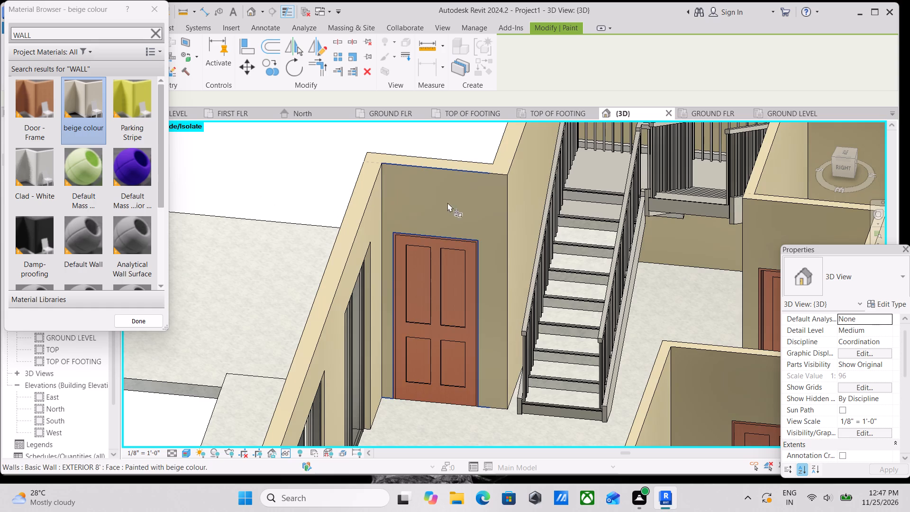
Search the paint materials for FL and choose MARBLE FLOORING 6" as the paint material.
{"action": "scroll", "coordinate": [517, 264], "scroll_direction": "down", "scroll_amount": 1}
{"action": "middle_click_drag", "start_coordinate": [517, 265], "coordinate": [483, 322]}
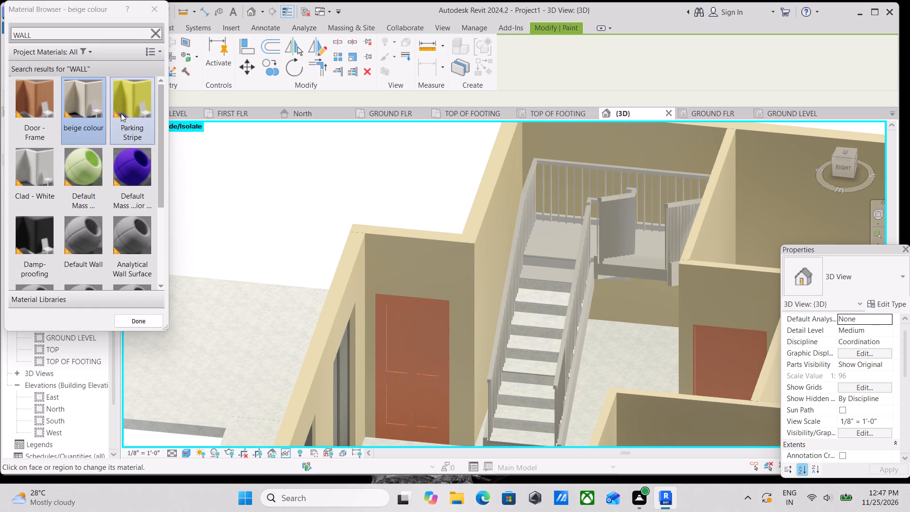
{"action": "scroll", "coordinate": [101, 137], "scroll_direction": "up", "scroll_amount": 4}
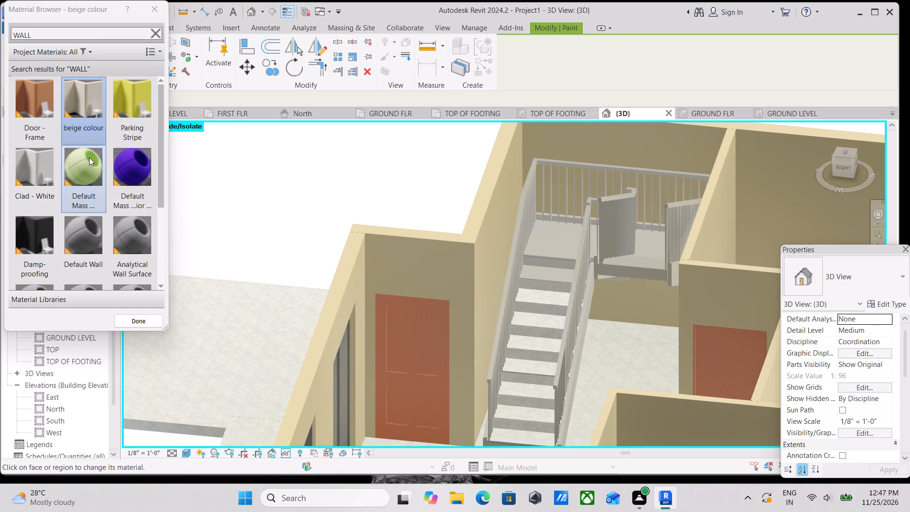
{"action": "scroll", "coordinate": [89, 157], "scroll_direction": "down", "scroll_amount": 2}
{"action": "scroll", "coordinate": [109, 166], "scroll_direction": "up", "scroll_amount": 3}
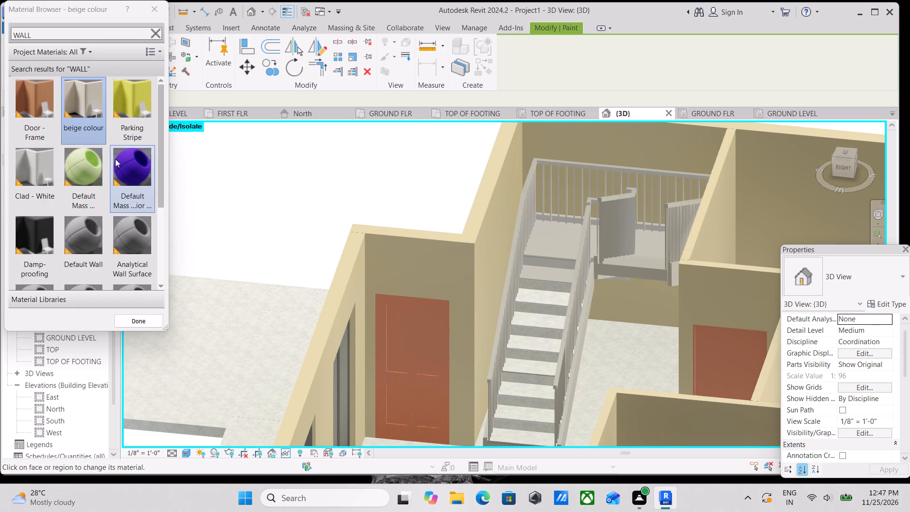
{"action": "scroll", "coordinate": [122, 135], "scroll_direction": "up", "scroll_amount": 2}
{"action": "scroll", "coordinate": [440, 249], "scroll_direction": "up", "scroll_amount": 2}
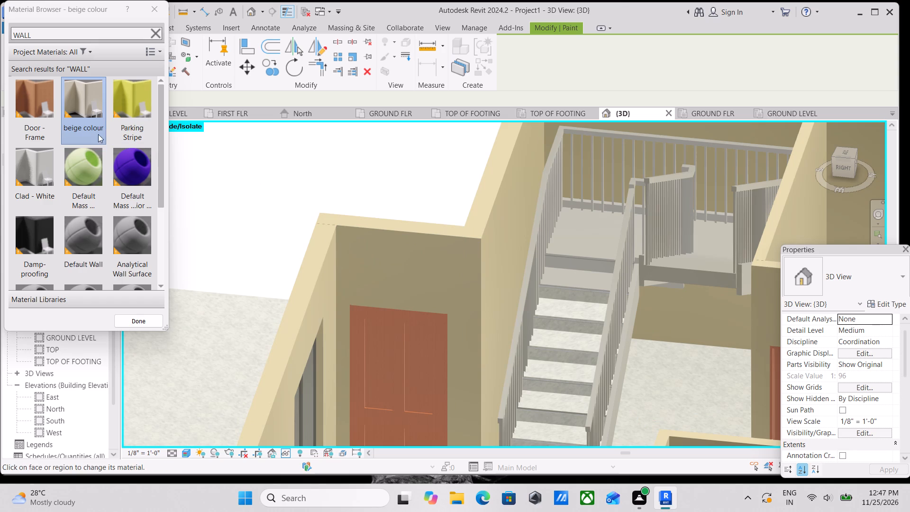
{"action": "left_click", "coordinate": [79, 34]}
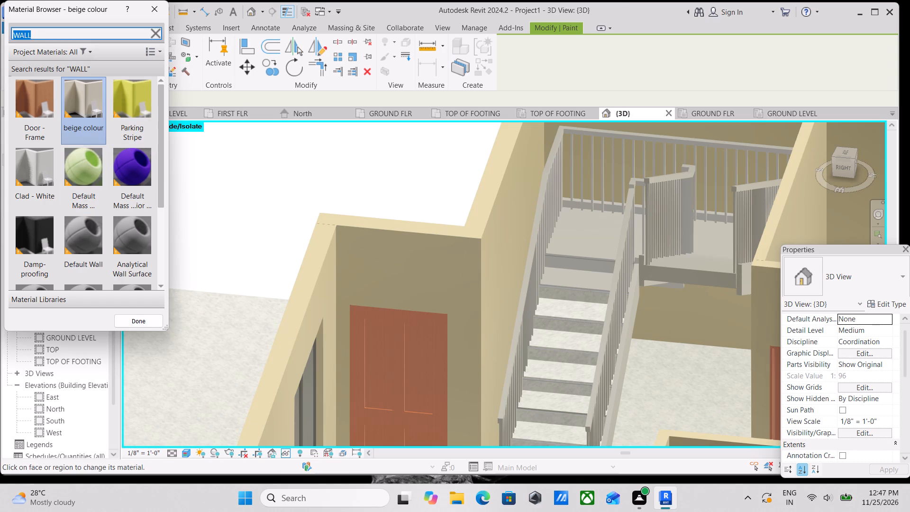
{"action": "key", "text": "BackSpace"}
{"action": "type", "text": "FL"}
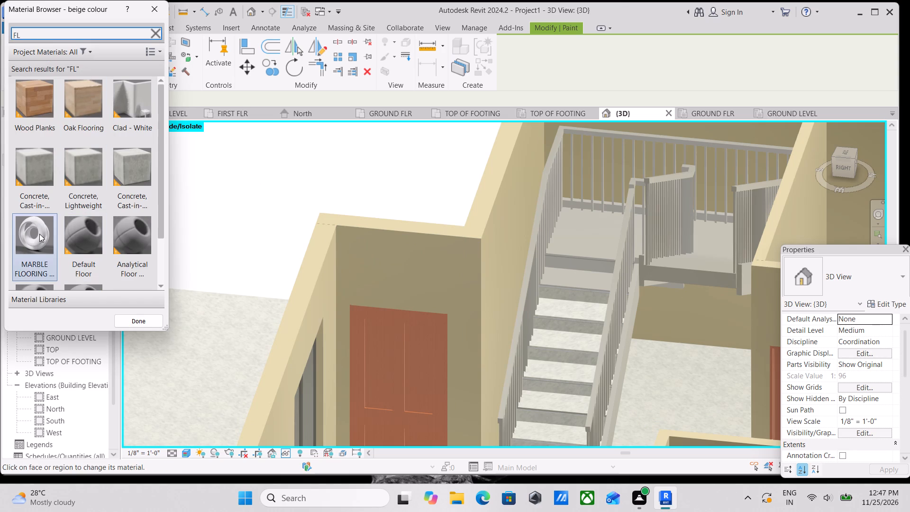
{"action": "left_click", "coordinate": [38, 234]}
Paint the unpainted tread just below the landing and its nosing strips with MARBLE FLOORING 6".
{"action": "scroll", "coordinate": [471, 246], "scroll_direction": "up", "scroll_amount": 4}
{"action": "scroll", "coordinate": [577, 318], "scroll_direction": "up", "scroll_amount": 1}
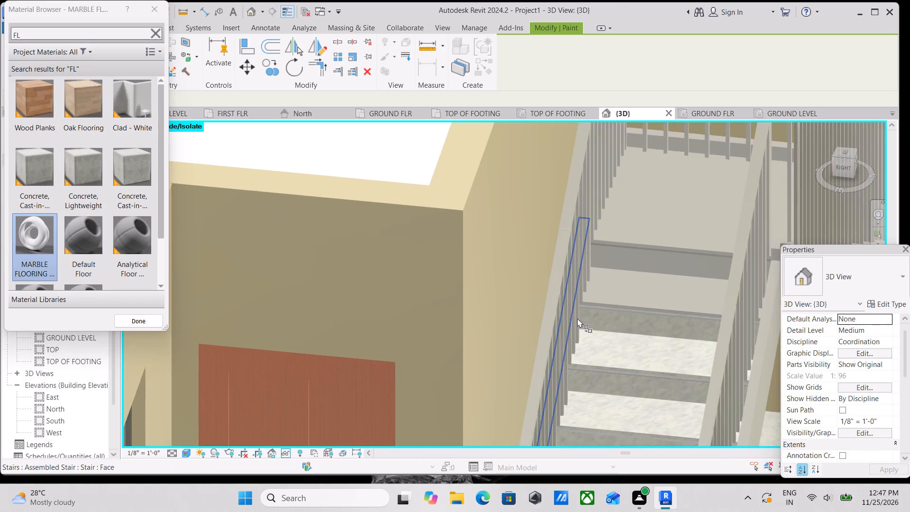
{"action": "middle_click_drag", "start_coordinate": [571, 316], "coordinate": [307, 264]}
{"action": "middle_click_drag", "start_coordinate": [405, 297], "coordinate": [423, 297], "text": "shift"}
{"action": "middle_click_drag", "start_coordinate": [418, 300], "coordinate": [437, 297]}
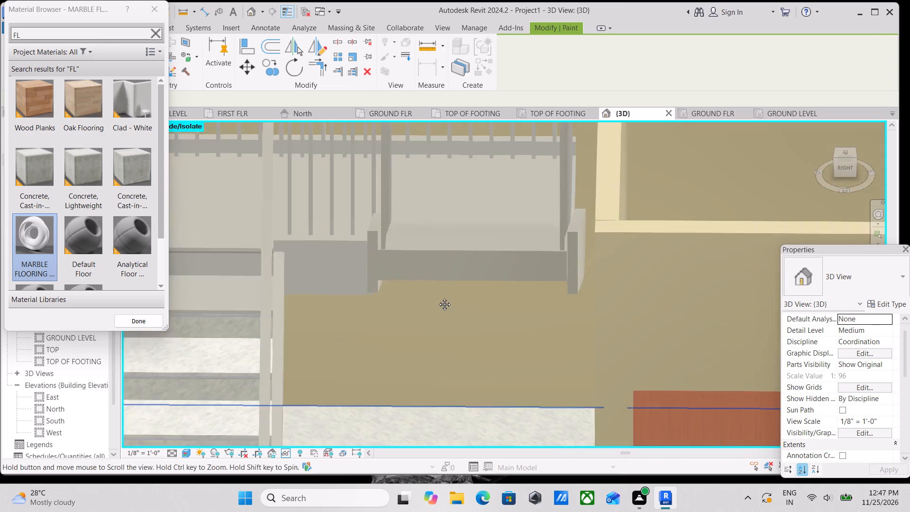
{"action": "middle_click_drag", "start_coordinate": [437, 297], "coordinate": [535, 295]}
{"action": "left_click", "coordinate": [304, 287]}
{"action": "scroll", "coordinate": [280, 303], "scroll_direction": "up", "scroll_amount": 10}
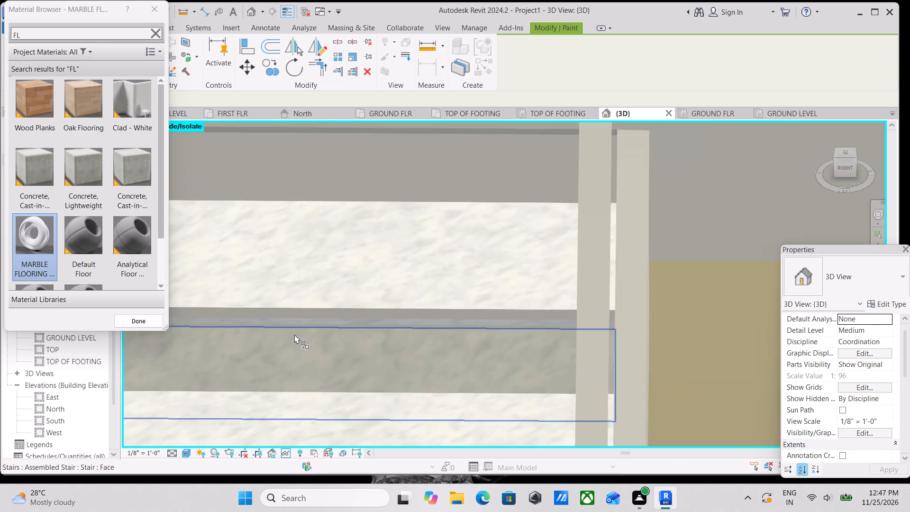
{"action": "scroll", "coordinate": [294, 334], "scroll_direction": "up", "scroll_amount": 3}
{"action": "scroll", "coordinate": [418, 315], "scroll_direction": "up", "scroll_amount": 6}
{"action": "left_click", "coordinate": [385, 268]}
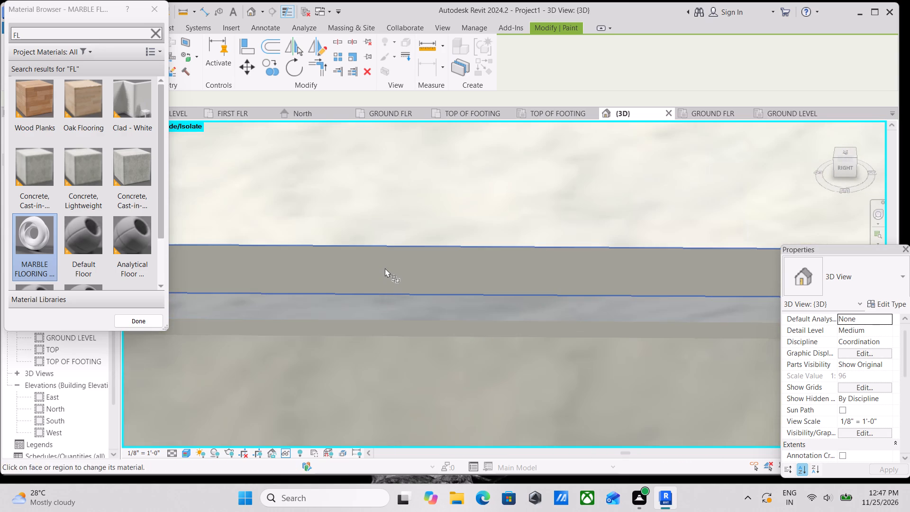
{"action": "scroll", "coordinate": [385, 268], "scroll_direction": "down", "scroll_amount": 3}
{"action": "middle_click_drag", "start_coordinate": [380, 302], "coordinate": [467, 268]}
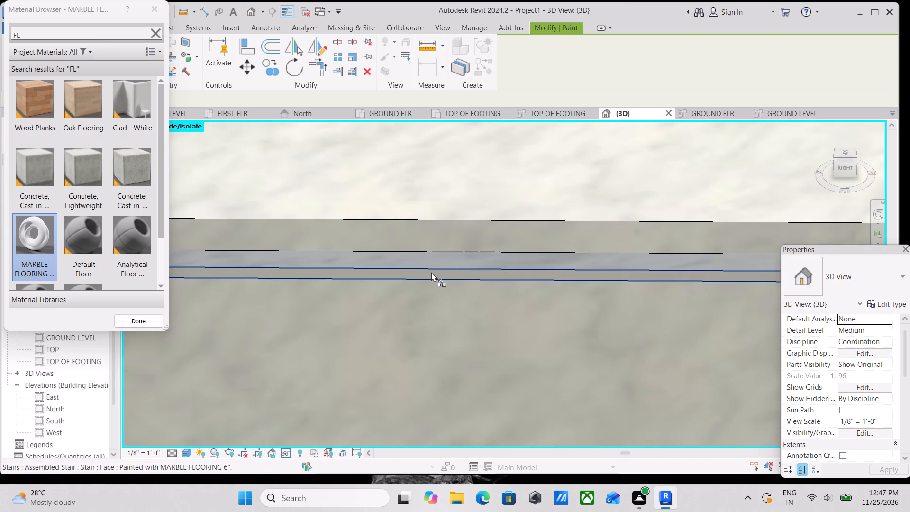
{"action": "left_click", "coordinate": [432, 272]}
Paint the riser beneath the landing and the landing's edge strips with MARBLE FLOORING 6".
{"action": "scroll", "coordinate": [432, 272], "scroll_direction": "down", "scroll_amount": 4}
{"action": "middle_click_drag", "start_coordinate": [432, 272], "coordinate": [591, 301]}
{"action": "scroll", "coordinate": [591, 301], "scroll_direction": "up", "scroll_amount": 1}
{"action": "scroll", "coordinate": [591, 300], "scroll_direction": "down", "scroll_amount": 10}
{"action": "middle_click_drag", "start_coordinate": [591, 300], "coordinate": [622, 385]}
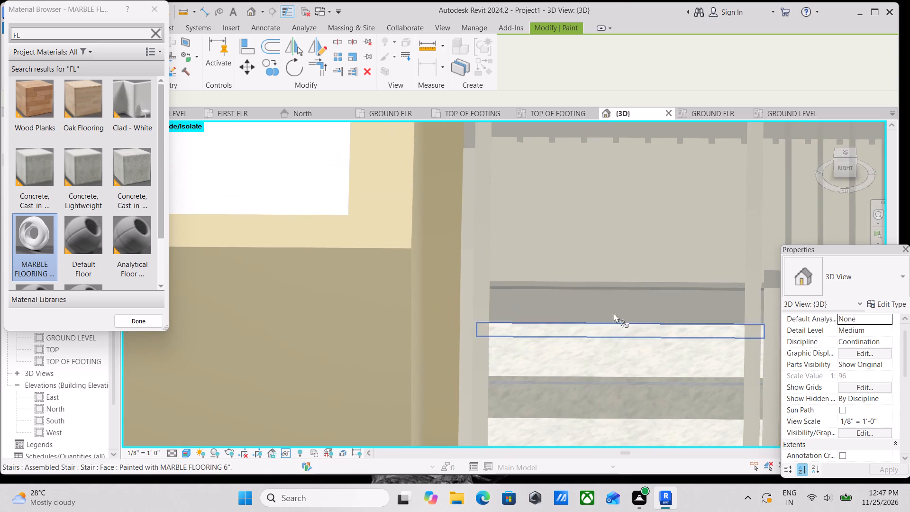
{"action": "left_click", "coordinate": [610, 290]}
{"action": "scroll", "coordinate": [591, 350], "scroll_direction": "up", "scroll_amount": 3}
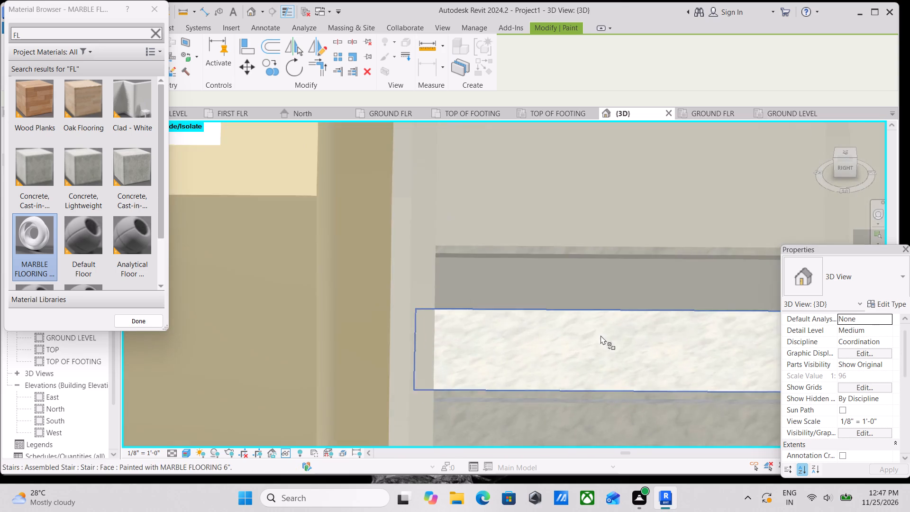
{"action": "scroll", "coordinate": [601, 335], "scroll_direction": "up", "scroll_amount": 4}
{"action": "left_click", "coordinate": [620, 262]}
{"action": "scroll", "coordinate": [538, 219], "scroll_direction": "up", "scroll_amount": 9}
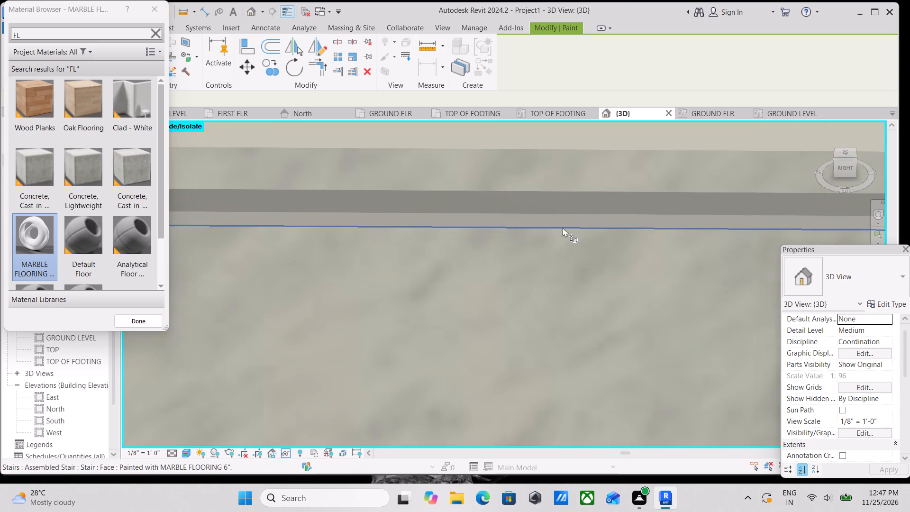
{"action": "left_click", "coordinate": [561, 215]}
{"action": "left_click", "coordinate": [562, 192]}
Paint the top surface of the stair landing with MARBLE FLOORING 6".
{"action": "scroll", "coordinate": [562, 192], "scroll_direction": "down", "scroll_amount": 5}
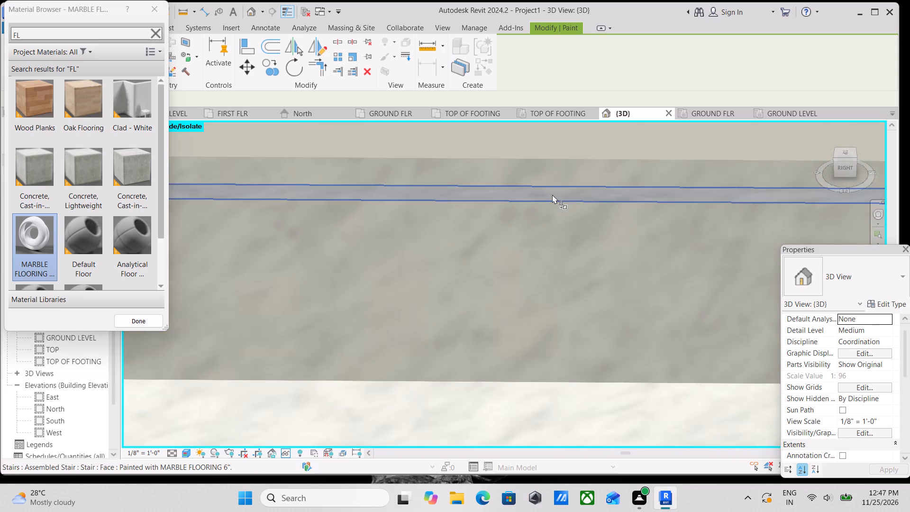
{"action": "scroll", "coordinate": [552, 194], "scroll_direction": "down", "scroll_amount": 2}
{"action": "middle_click_drag", "start_coordinate": [552, 196], "coordinate": [553, 357]}
{"action": "left_click", "coordinate": [558, 248]}
{"action": "scroll", "coordinate": [558, 248], "scroll_direction": "down", "scroll_amount": 9}
{"action": "middle_click_drag", "start_coordinate": [558, 248], "coordinate": [531, 330]}
{"action": "scroll", "coordinate": [531, 330], "scroll_direction": "up", "scroll_amount": 1}
{"action": "scroll", "coordinate": [583, 267], "scroll_direction": "down", "scroll_amount": 3}
{"action": "middle_click_drag", "start_coordinate": [583, 267], "coordinate": [450, 273]}
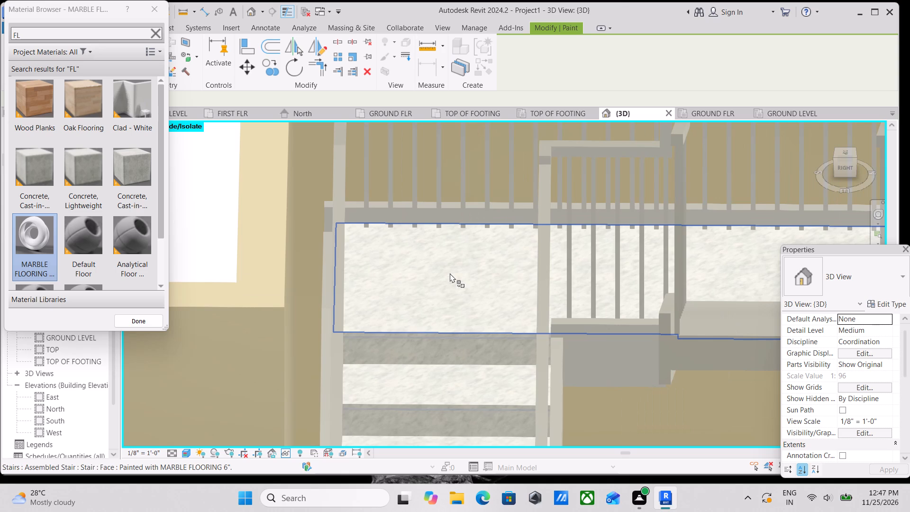
Paint the topmost riser of the upper stair flight with MARBLE FLOORING 6".
{"action": "scroll", "coordinate": [450, 273], "scroll_direction": "down", "scroll_amount": 11}
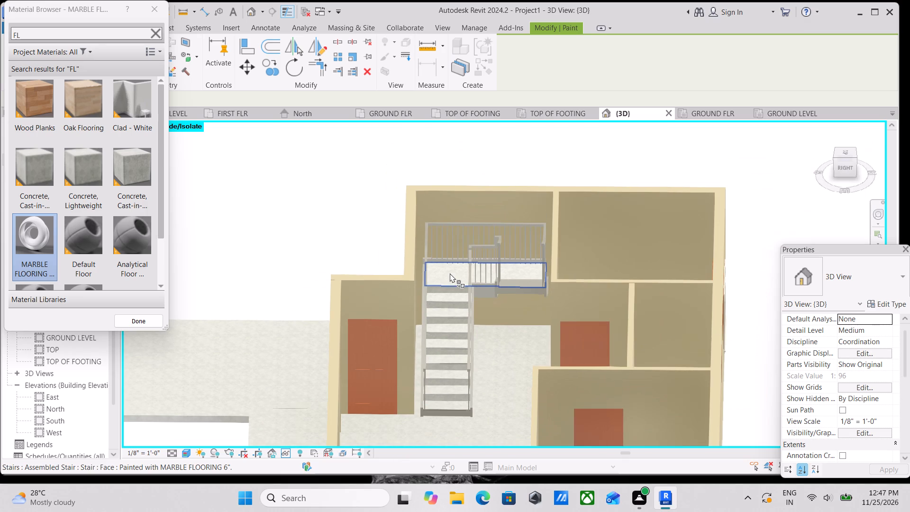
{"action": "middle_click_drag", "start_coordinate": [453, 277], "coordinate": [520, 249], "text": "shift"}
{"action": "middle_click_drag", "start_coordinate": [458, 351], "coordinate": [628, 231]}
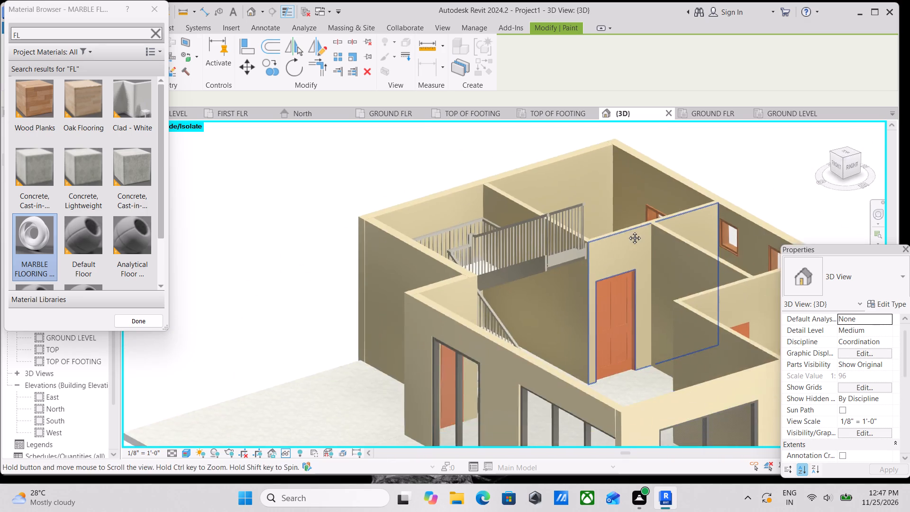
{"action": "middle_click_drag", "start_coordinate": [628, 231], "coordinate": [635, 224]}
{"action": "middle_click_drag", "start_coordinate": [555, 286], "coordinate": [661, 279], "text": "shift"}
{"action": "middle_click_drag", "start_coordinate": [625, 307], "coordinate": [422, 190]}
{"action": "middle_click_drag", "start_coordinate": [419, 211], "coordinate": [572, 183], "text": "shift"}
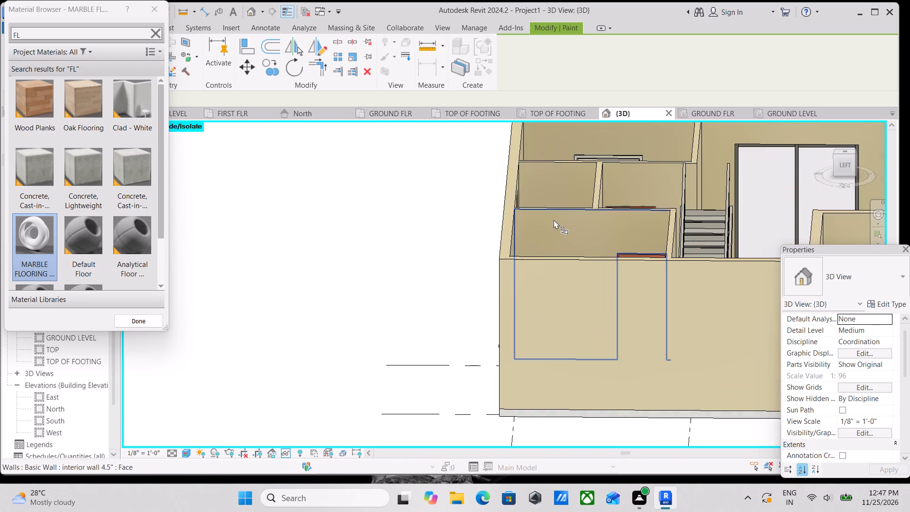
{"action": "middle_click_drag", "start_coordinate": [552, 221], "coordinate": [499, 290]}
{"action": "middle_click_drag", "start_coordinate": [473, 260], "coordinate": [364, 243]}
{"action": "middle_click_drag", "start_coordinate": [485, 260], "coordinate": [580, 249], "text": "shift"}
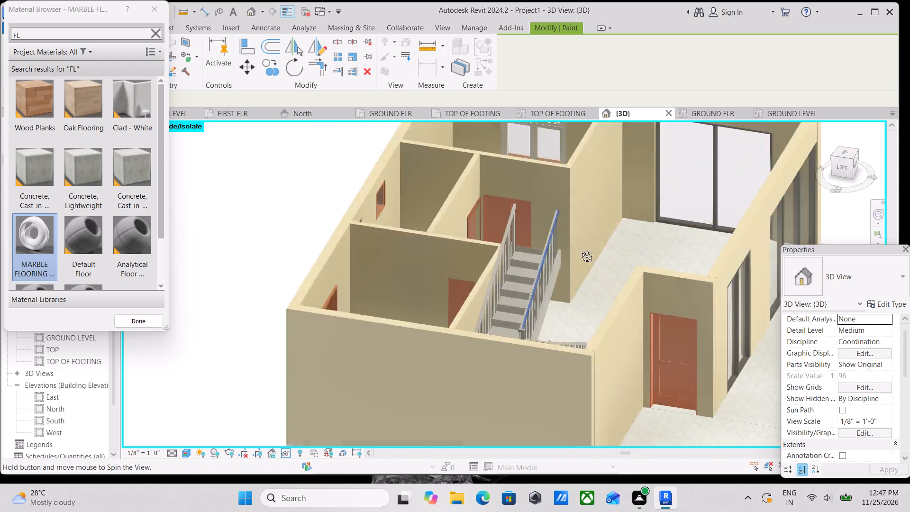
{"action": "middle_click_drag", "start_coordinate": [580, 249], "coordinate": [589, 249], "text": "shift"}
{"action": "middle_click_drag", "start_coordinate": [561, 256], "coordinate": [391, 304]}
{"action": "scroll", "coordinate": [510, 227], "scroll_direction": "up", "scroll_amount": 6}
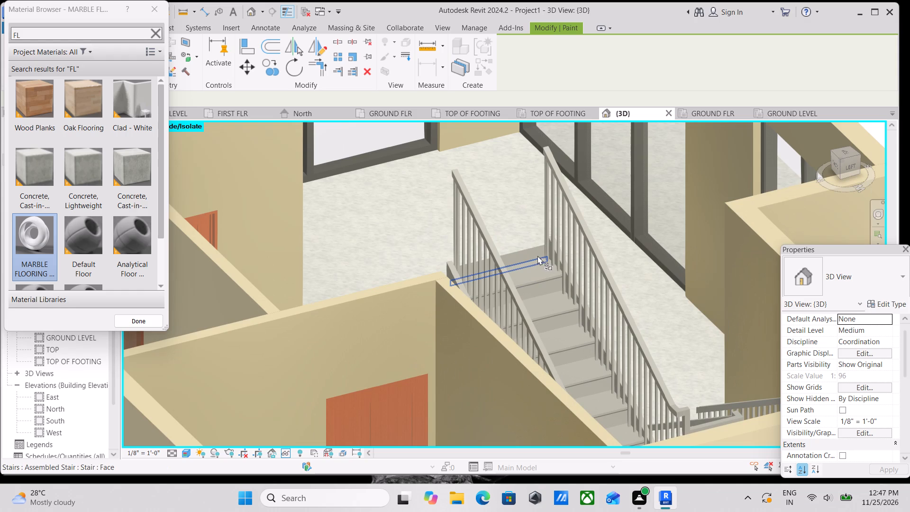
{"action": "scroll", "coordinate": [537, 255], "scroll_direction": "up", "scroll_amount": 6}
{"action": "left_click", "coordinate": [531, 245]}
{"action": "scroll", "coordinate": [553, 299], "scroll_direction": "up", "scroll_amount": 1}
Paint the upper flight's top tread, its nosing strips and the riser below it with MARBLE FLOORING 6".
{"action": "middle_click_drag", "start_coordinate": [538, 294], "coordinate": [481, 293]}
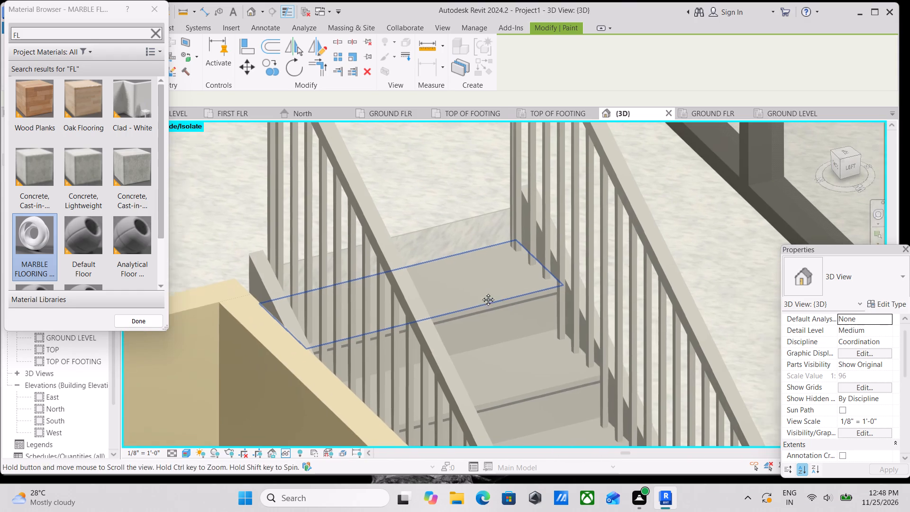
{"action": "middle_click_drag", "start_coordinate": [481, 293], "coordinate": [480, 292]}
{"action": "left_click", "coordinate": [484, 273]}
{"action": "scroll", "coordinate": [510, 319], "scroll_direction": "up", "scroll_amount": 12}
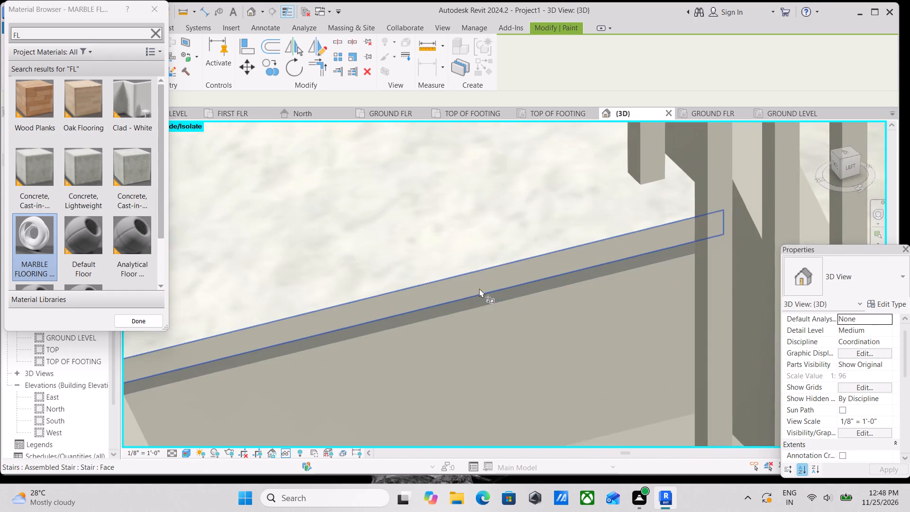
{"action": "scroll", "coordinate": [479, 288], "scroll_direction": "up", "scroll_amount": 3}
{"action": "left_click", "coordinate": [462, 275]}
{"action": "scroll", "coordinate": [491, 320], "scroll_direction": "up", "scroll_amount": 3}
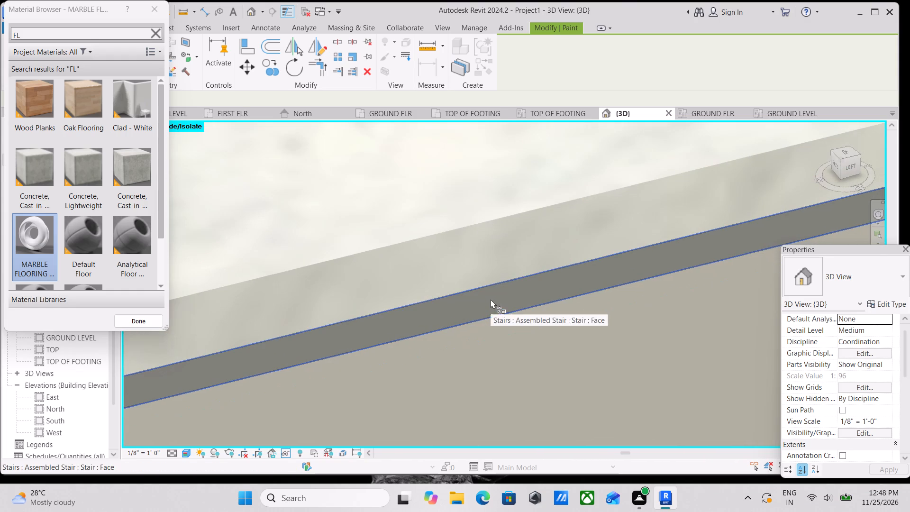
{"action": "left_click", "coordinate": [491, 299]}
{"action": "scroll", "coordinate": [491, 299], "scroll_direction": "down", "scroll_amount": 4}
{"action": "left_click", "coordinate": [495, 329]}
{"action": "scroll", "coordinate": [495, 329], "scroll_direction": "down", "scroll_amount": 6}
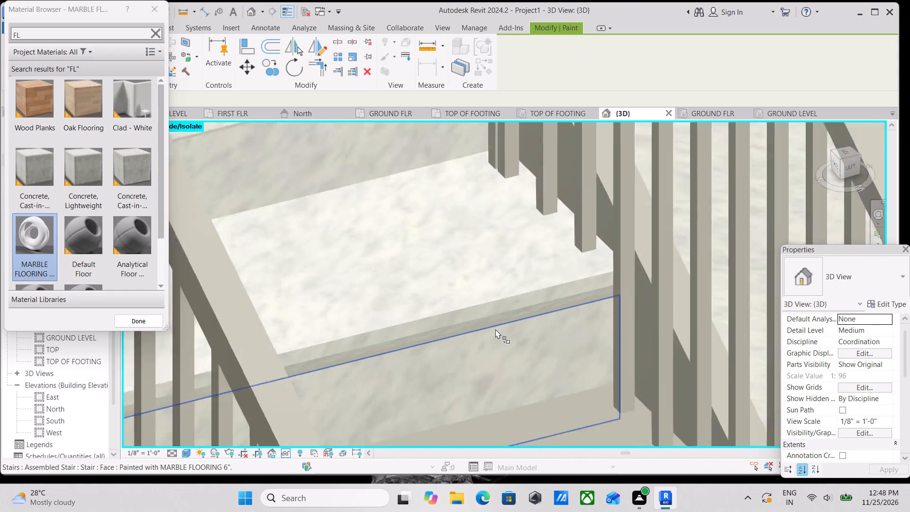
{"action": "scroll", "coordinate": [495, 329], "scroll_direction": "down", "scroll_amount": 5}
Paint the upper flight's second tread from the top, its nosing strips and the riser below with MARBLE FLOORING 6".
{"action": "middle_click_drag", "start_coordinate": [516, 360], "coordinate": [481, 216]}
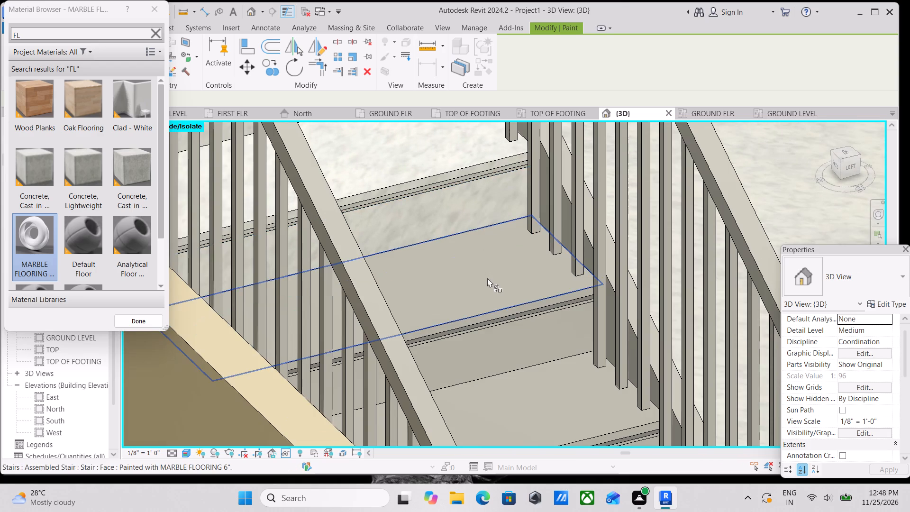
{"action": "left_click", "coordinate": [487, 278]}
{"action": "scroll", "coordinate": [512, 310], "scroll_direction": "up", "scroll_amount": 7}
{"action": "left_click", "coordinate": [531, 330]}
{"action": "scroll", "coordinate": [523, 312], "scroll_direction": "up", "scroll_amount": 3}
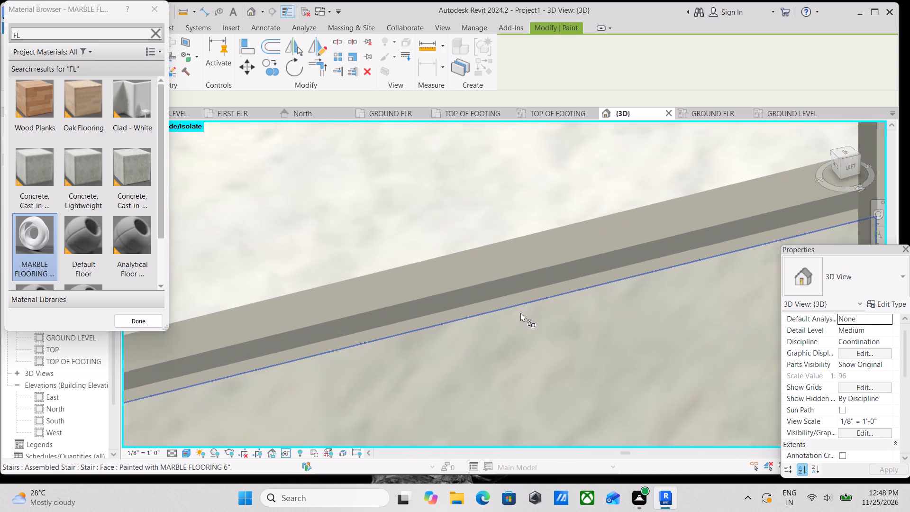
{"action": "scroll", "coordinate": [520, 312], "scroll_direction": "up", "scroll_amount": 4}
{"action": "left_click", "coordinate": [463, 281]}
{"action": "scroll", "coordinate": [463, 281], "scroll_direction": "down", "scroll_amount": 3}
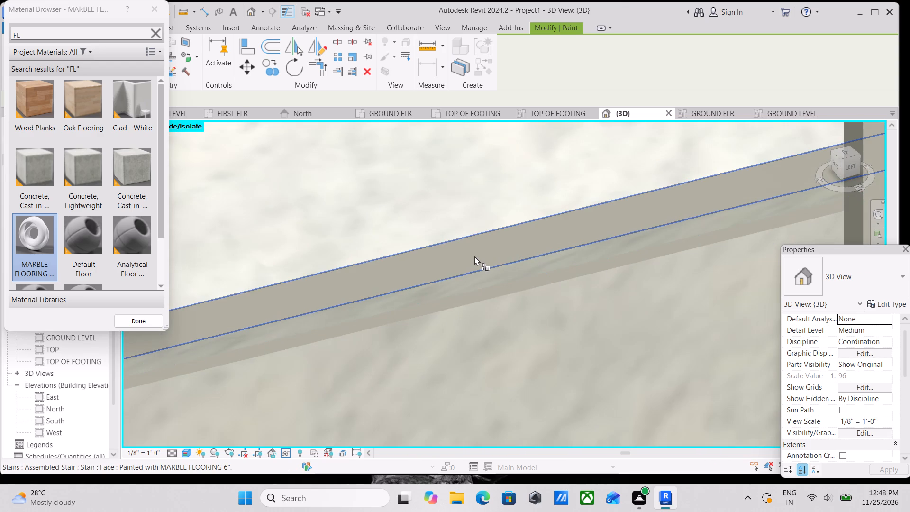
{"action": "left_click", "coordinate": [474, 256]}
{"action": "scroll", "coordinate": [474, 256], "scroll_direction": "down", "scroll_amount": 5}
{"action": "left_click", "coordinate": [483, 271]}
{"action": "scroll", "coordinate": [483, 271], "scroll_direction": "down", "scroll_amount": 2}
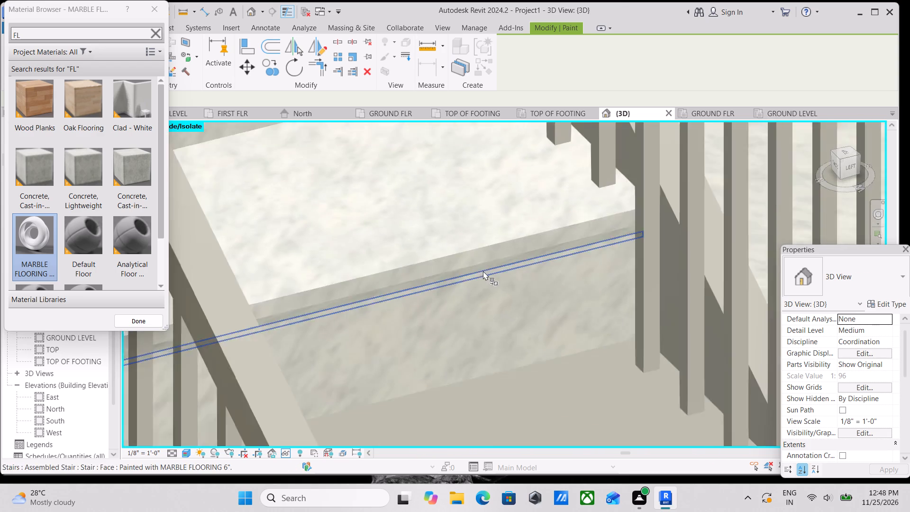
{"action": "scroll", "coordinate": [483, 271], "scroll_direction": "down", "scroll_amount": 4}
Paint the upper flight's third tread from the top, its nosing strips and the riser below with MARBLE FLOORING 6".
{"action": "middle_click_drag", "start_coordinate": [483, 303], "coordinate": [473, 219]}
{"action": "left_click", "coordinate": [477, 273]}
{"action": "scroll", "coordinate": [479, 273], "scroll_direction": "down", "scroll_amount": 2}
{"action": "middle_click_drag", "start_coordinate": [479, 273], "coordinate": [403, 183]}
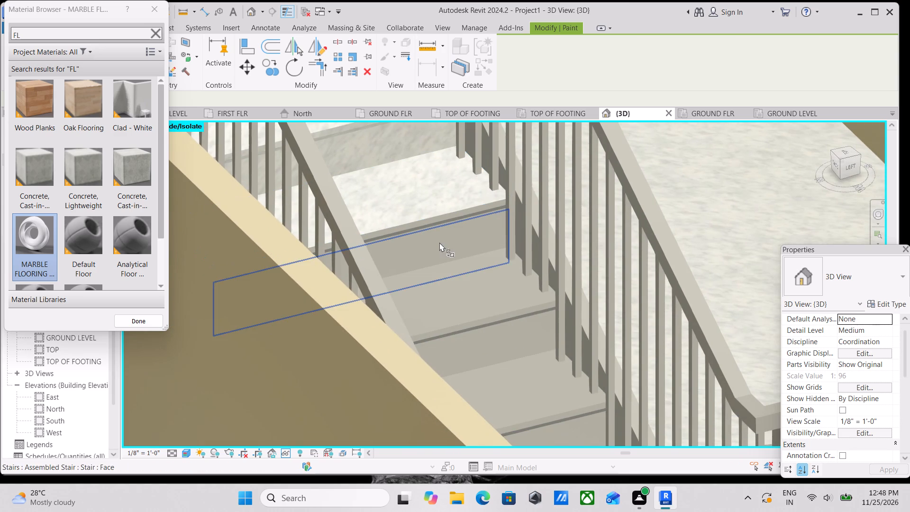
{"action": "scroll", "coordinate": [440, 228], "scroll_direction": "up", "scroll_amount": 11}
{"action": "left_click", "coordinate": [433, 201]}
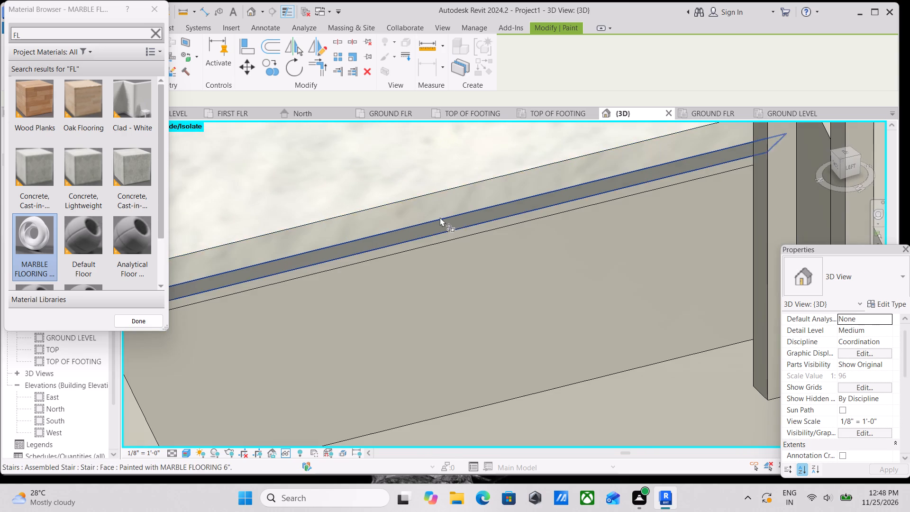
{"action": "left_click", "coordinate": [441, 222]}
{"action": "scroll", "coordinate": [459, 244], "scroll_direction": "up", "scroll_amount": 3}
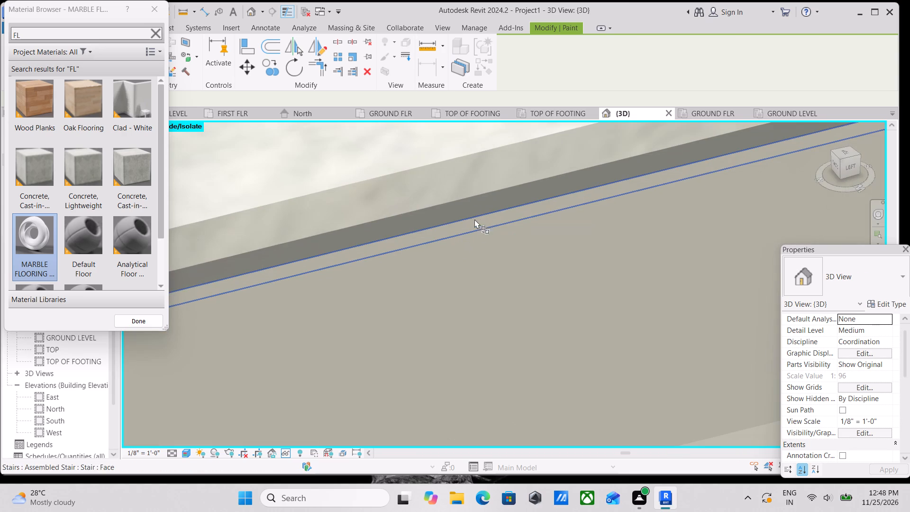
{"action": "left_click", "coordinate": [474, 222]}
{"action": "left_click", "coordinate": [474, 205]}
{"action": "scroll", "coordinate": [474, 205], "scroll_direction": "down", "scroll_amount": 5}
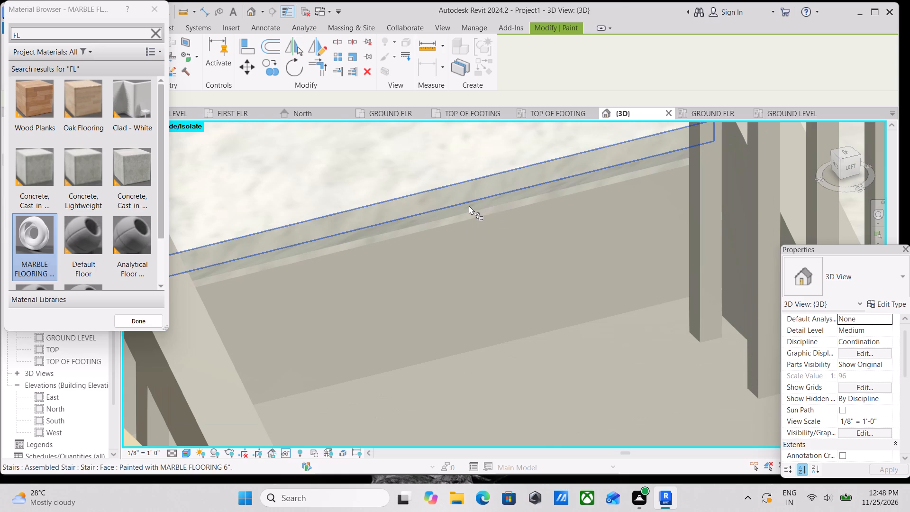
{"action": "scroll", "coordinate": [466, 205], "scroll_direction": "down", "scroll_amount": 6}
{"action": "left_click", "coordinate": [460, 224]}
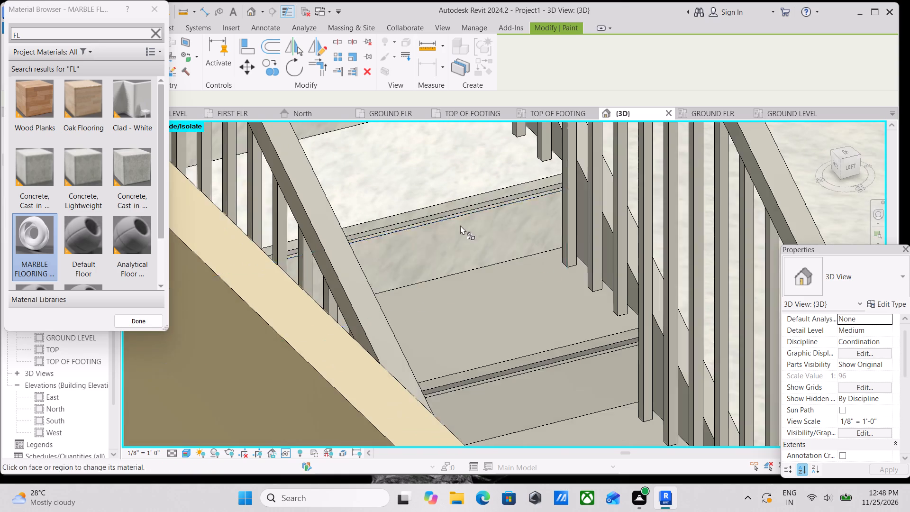
Paint the upper flight's fourth tread from the top, its nosing faces and the riser below with MARBLE FLOORING 6".
{"action": "middle_click_drag", "start_coordinate": [501, 259], "coordinate": [494, 198]}
{"action": "left_click", "coordinate": [491, 236]}
{"action": "scroll", "coordinate": [540, 300], "scroll_direction": "up", "scroll_amount": 8}
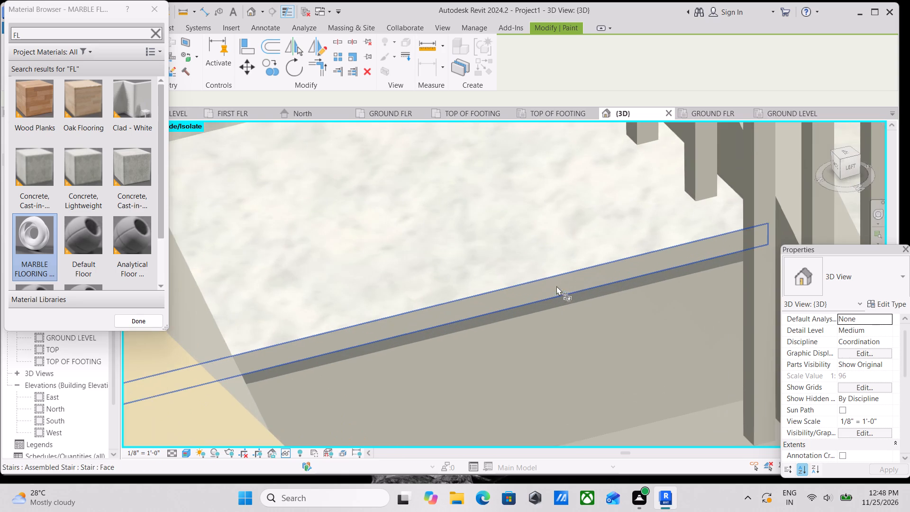
{"action": "left_click", "coordinate": [570, 276]}
{"action": "scroll", "coordinate": [561, 321], "scroll_direction": "up", "scroll_amount": 4}
{"action": "left_click", "coordinate": [546, 303]}
{"action": "middle_click_drag", "start_coordinate": [551, 334], "coordinate": [545, 324]}
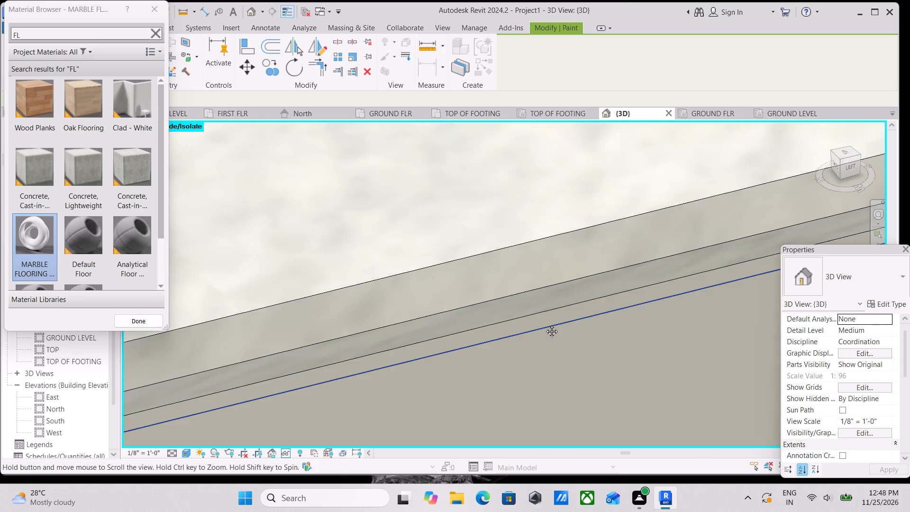
{"action": "middle_click_drag", "start_coordinate": [545, 324], "coordinate": [512, 242]}
{"action": "scroll", "coordinate": [528, 291], "scroll_direction": "up", "scroll_amount": 1}
{"action": "left_click", "coordinate": [509, 274]}
{"action": "scroll", "coordinate": [509, 274], "scroll_direction": "down", "scroll_amount": 10}
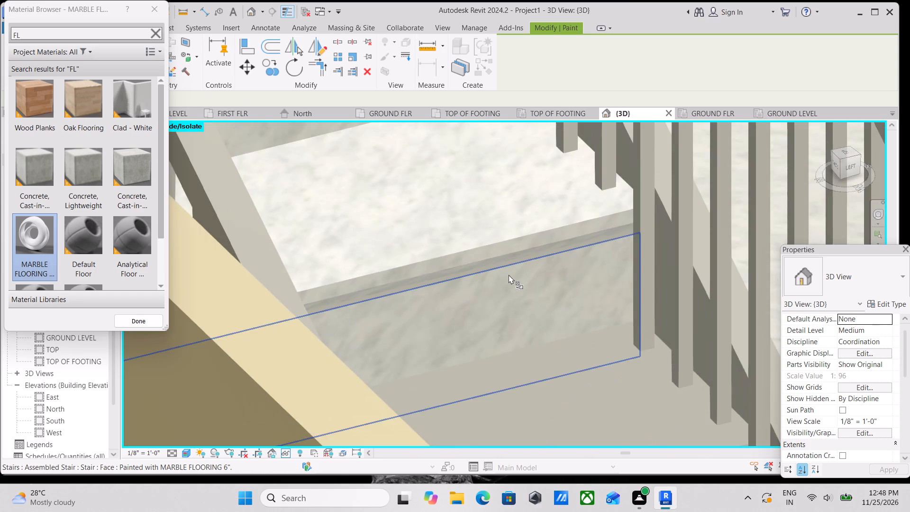
Examine the marble finish on the upper flight's treads, nosings and risers from several angles.
{"action": "scroll", "coordinate": [509, 274], "scroll_direction": "down", "scroll_amount": 5}
{"action": "middle_click_drag", "start_coordinate": [509, 306], "coordinate": [469, 267], "text": "shift"}
{"action": "scroll", "coordinate": [444, 269], "scroll_direction": "down", "scroll_amount": 4}
{"action": "middle_click_drag", "start_coordinate": [441, 265], "coordinate": [674, 240]}
{"action": "middle_click_drag", "start_coordinate": [339, 244], "coordinate": [389, 229], "text": "shift"}
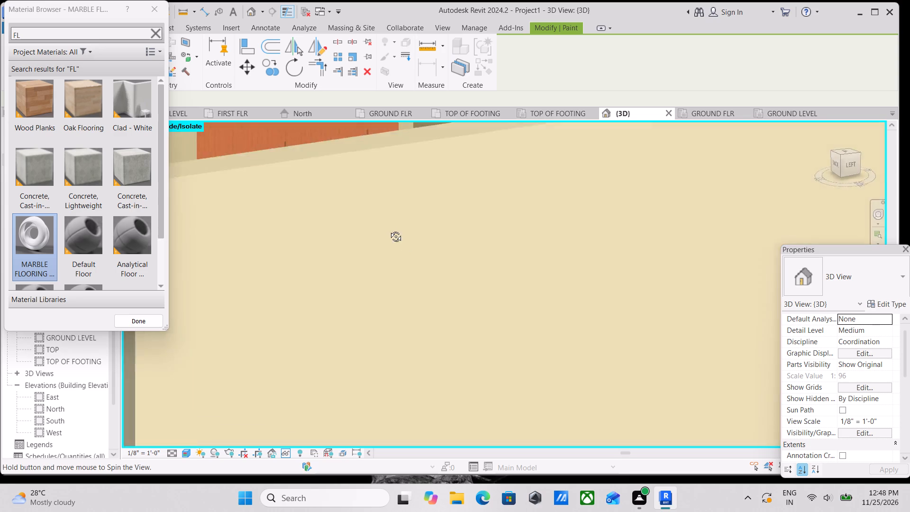
{"action": "middle_click_drag", "start_coordinate": [389, 229], "coordinate": [425, 263], "text": "shift"}
{"action": "middle_click_drag", "start_coordinate": [557, 218], "coordinate": [416, 251]}
{"action": "scroll", "coordinate": [414, 249], "scroll_direction": "down", "scroll_amount": 3}
{"action": "middle_click_drag", "start_coordinate": [414, 249], "coordinate": [649, 253]}
{"action": "scroll", "coordinate": [509, 270], "scroll_direction": "down", "scroll_amount": 3}
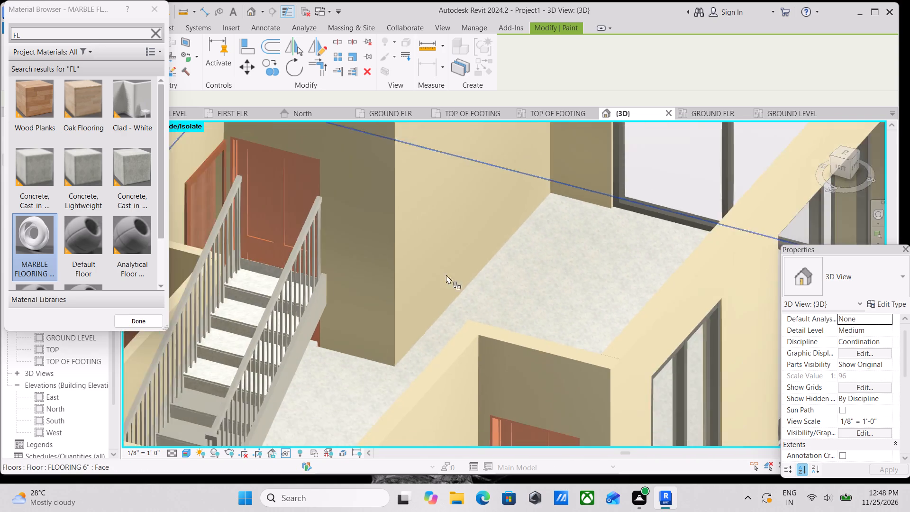
{"action": "middle_click_drag", "start_coordinate": [444, 274], "coordinate": [430, 245]}
{"action": "middle_click_drag", "start_coordinate": [354, 265], "coordinate": [523, 191]}
{"action": "middle_click_drag", "start_coordinate": [418, 236], "coordinate": [406, 223], "text": "shift"}
{"action": "scroll", "coordinate": [307, 256], "scroll_direction": "up", "scroll_amount": 2}
{"action": "middle_click_drag", "start_coordinate": [282, 254], "coordinate": [339, 279], "text": "shift"}
{"action": "middle_click_drag", "start_coordinate": [455, 222], "coordinate": [401, 234]}
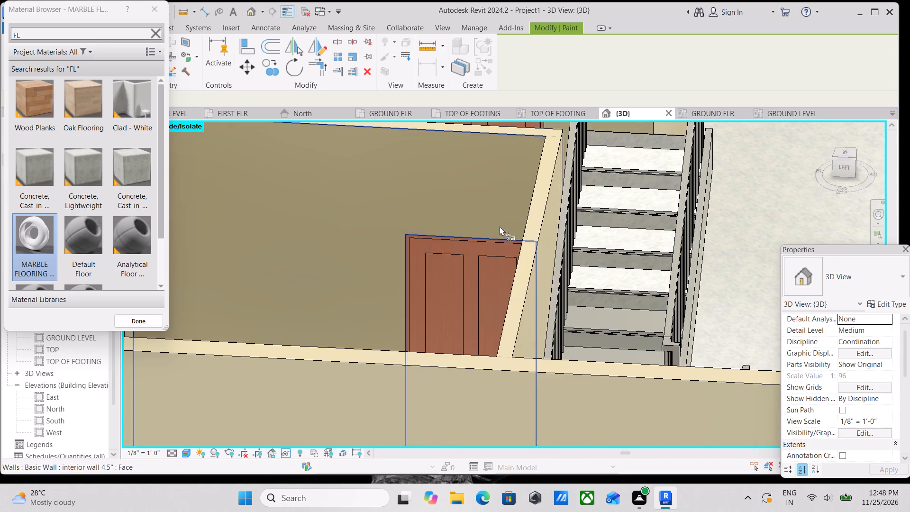
{"action": "middle_click_drag", "start_coordinate": [497, 226], "coordinate": [447, 221], "text": "shift"}
{"action": "scroll", "coordinate": [361, 257], "scroll_direction": "up", "scroll_amount": 7}
{"action": "middle_click_drag", "start_coordinate": [250, 251], "coordinate": [528, 252]}
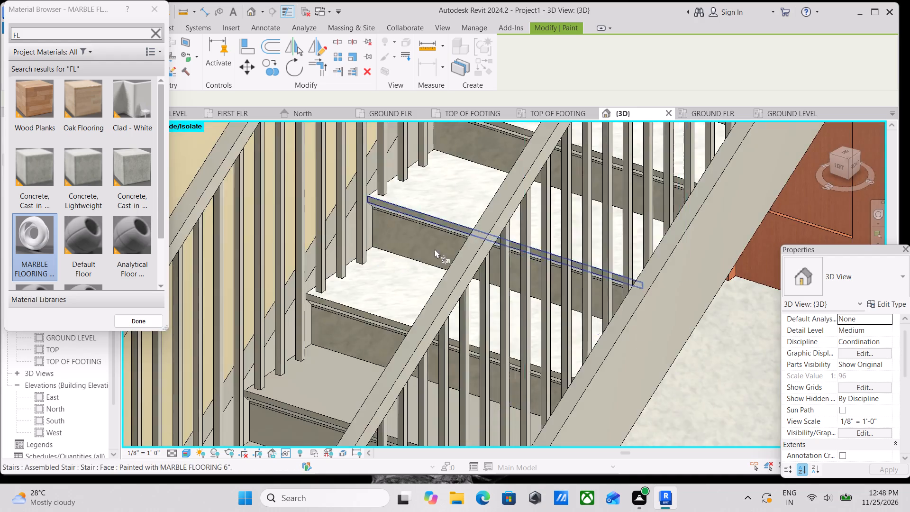
Paint the upper flight's fifth tread from the top, its nosing strip and the riser below with MARBLE FLOORING 6".
{"action": "scroll", "coordinate": [362, 236], "scroll_direction": "up", "scroll_amount": 18}
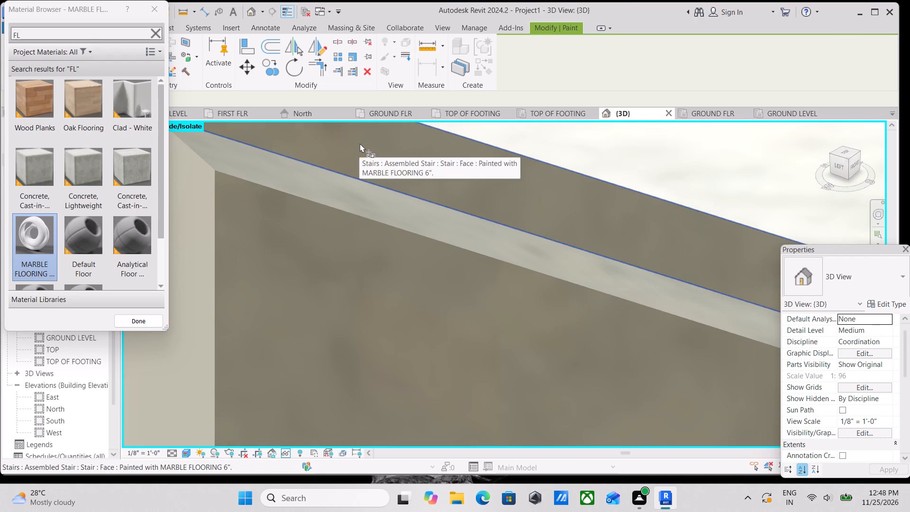
{"action": "left_click", "coordinate": [360, 143]}
{"action": "scroll", "coordinate": [360, 143], "scroll_direction": "down", "scroll_amount": 5}
{"action": "scroll", "coordinate": [433, 247], "scroll_direction": "down", "scroll_amount": 8}
{"action": "middle_click_drag", "start_coordinate": [429, 249], "coordinate": [443, 210]}
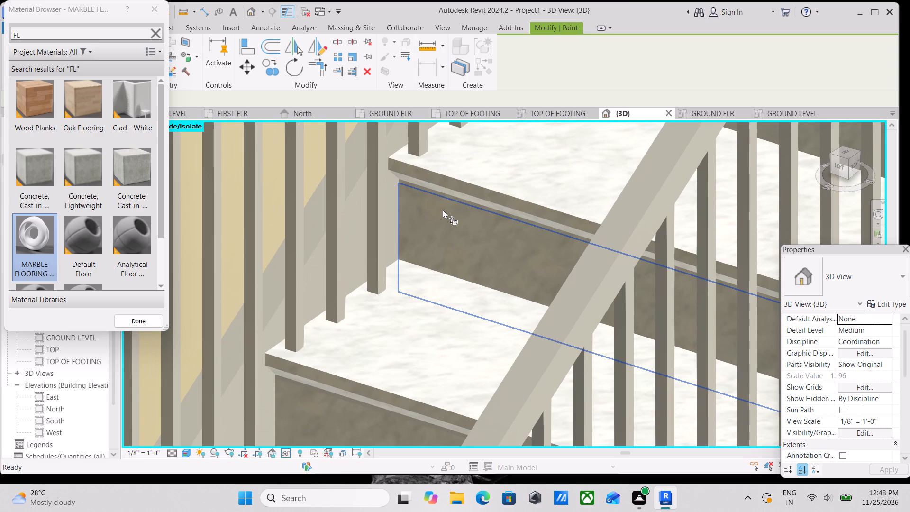
{"action": "scroll", "coordinate": [443, 210], "scroll_direction": "down", "scroll_amount": 1}
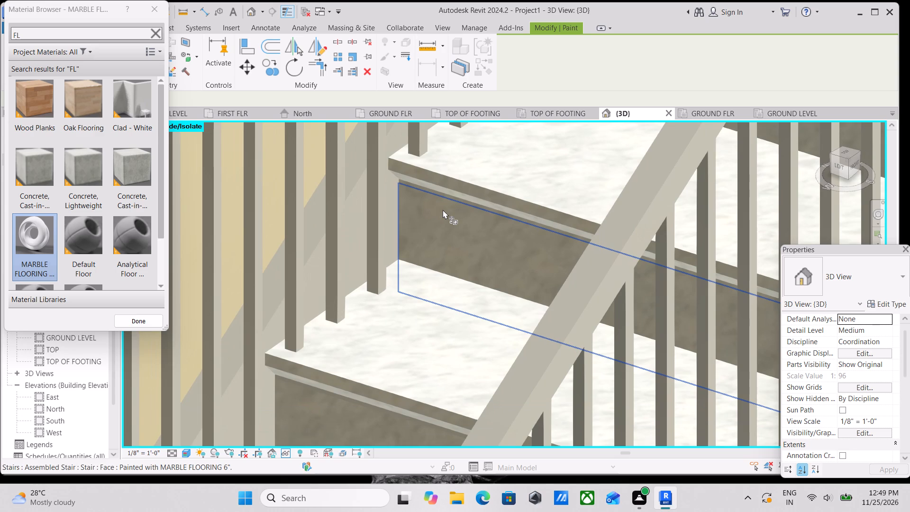
{"action": "scroll", "coordinate": [443, 210], "scroll_direction": "down", "scroll_amount": 6}
{"action": "middle_click_drag", "start_coordinate": [402, 228], "coordinate": [483, 171]}
{"action": "left_click", "coordinate": [475, 264]}
{"action": "scroll", "coordinate": [470, 253], "scroll_direction": "up", "scroll_amount": 4}
{"action": "middle_click_drag", "start_coordinate": [470, 253], "coordinate": [483, 184]}
{"action": "scroll", "coordinate": [447, 283], "scroll_direction": "up", "scroll_amount": 4}
{"action": "left_click", "coordinate": [435, 256]}
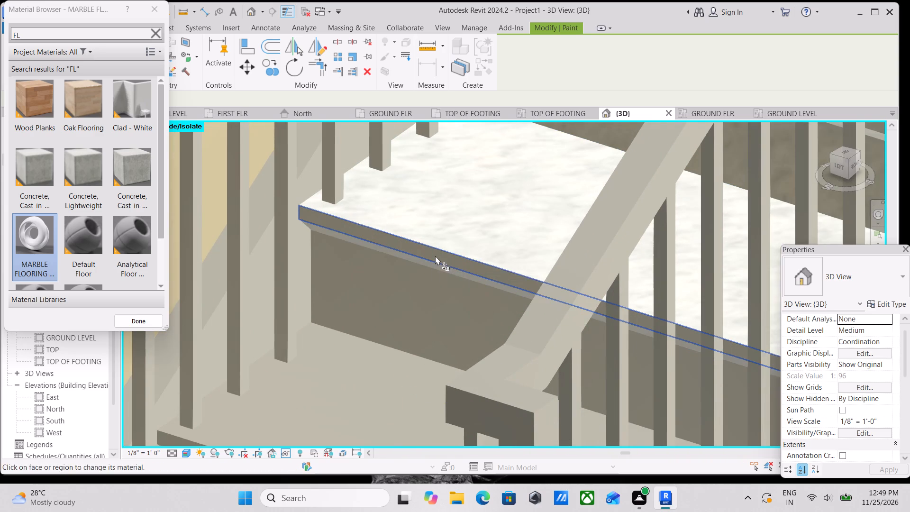
{"action": "scroll", "coordinate": [421, 259], "scroll_direction": "up", "scroll_amount": 4}
{"action": "middle_click_drag", "start_coordinate": [419, 259], "coordinate": [464, 191]}
{"action": "left_click", "coordinate": [448, 269]}
{"action": "middle_click_drag", "start_coordinate": [448, 267], "coordinate": [485, 178]}
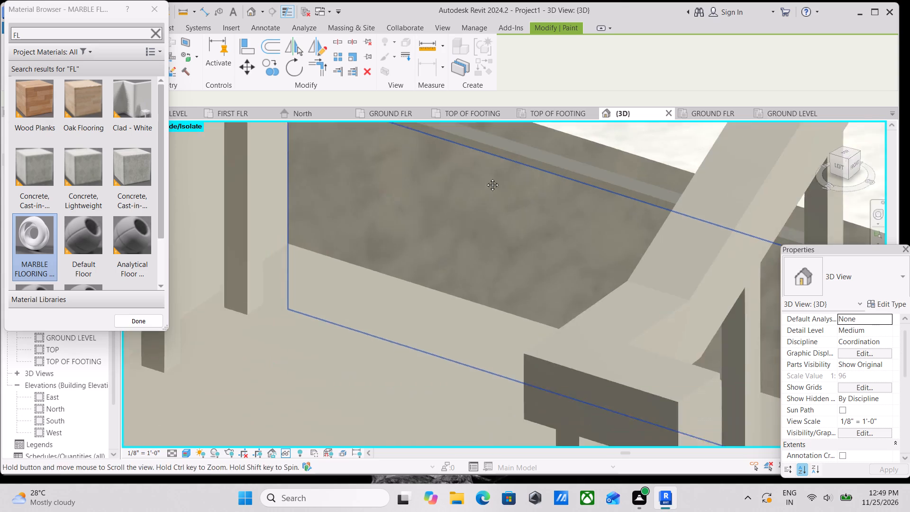
{"action": "middle_click_drag", "start_coordinate": [485, 178], "coordinate": [492, 171]}
Paint the upper flight's sixth tread from the top, its nosing face and the riser below with MARBLE FLOORING 6".
{"action": "left_click", "coordinate": [416, 279]}
{"action": "scroll", "coordinate": [416, 279], "scroll_direction": "down", "scroll_amount": 4}
{"action": "middle_click_drag", "start_coordinate": [416, 279], "coordinate": [527, 163]}
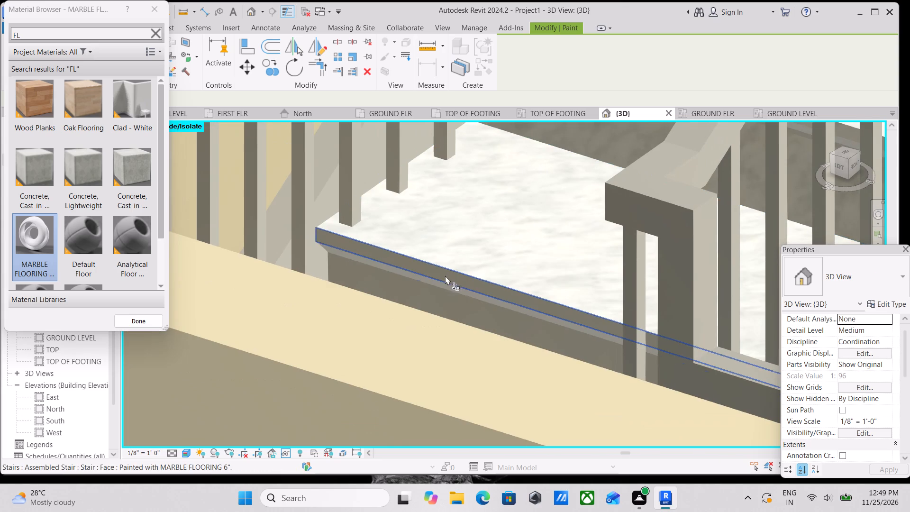
{"action": "left_click", "coordinate": [448, 276]}
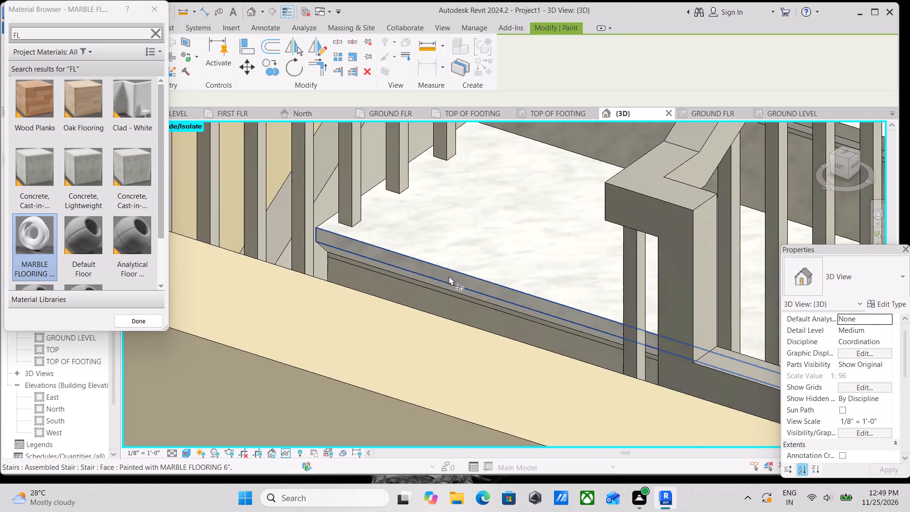
{"action": "middle_click_drag", "start_coordinate": [449, 276], "coordinate": [474, 180]}
{"action": "scroll", "coordinate": [479, 177], "scroll_direction": "down", "scroll_amount": 3}
{"action": "middle_click_drag", "start_coordinate": [514, 176], "coordinate": [503, 210], "text": "shift"}
{"action": "scroll", "coordinate": [498, 213], "scroll_direction": "down", "scroll_amount": 1}
{"action": "middle_click_drag", "start_coordinate": [498, 213], "coordinate": [498, 208]}
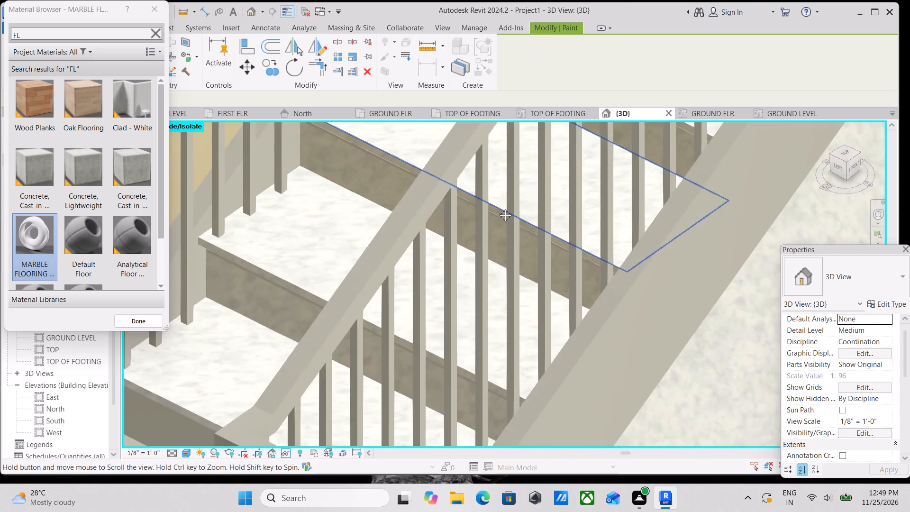
{"action": "middle_click_drag", "start_coordinate": [498, 208], "coordinate": [896, 26]}
{"action": "left_click", "coordinate": [567, 241]}
Paint the upper flight's lowest tread, the landing, and the riser and nosing strip between them with MARBLE FLOORING 6".
{"action": "middle_click_drag", "start_coordinate": [568, 221], "coordinate": [575, 150]}
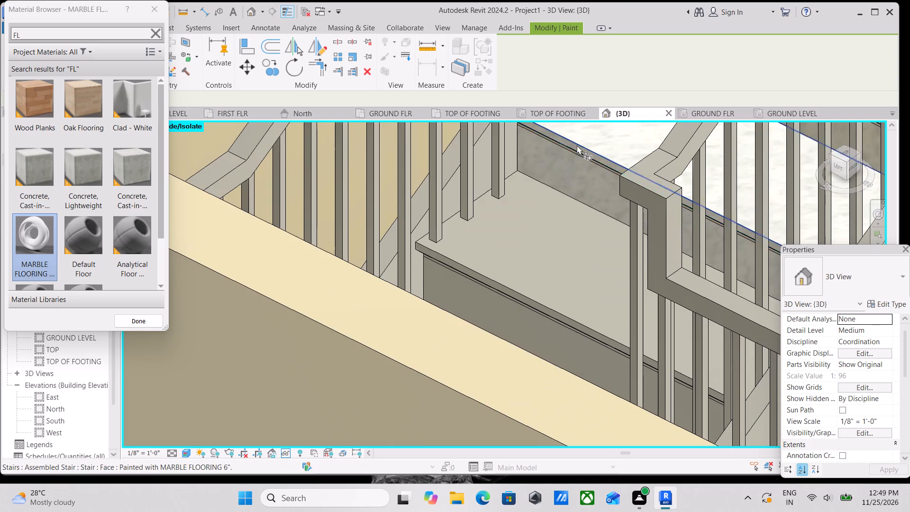
{"action": "left_click", "coordinate": [556, 225]}
{"action": "middle_click_drag", "start_coordinate": [556, 218], "coordinate": [581, 124]}
{"action": "middle_click_drag", "start_coordinate": [576, 159], "coordinate": [569, 165], "text": "shift"}
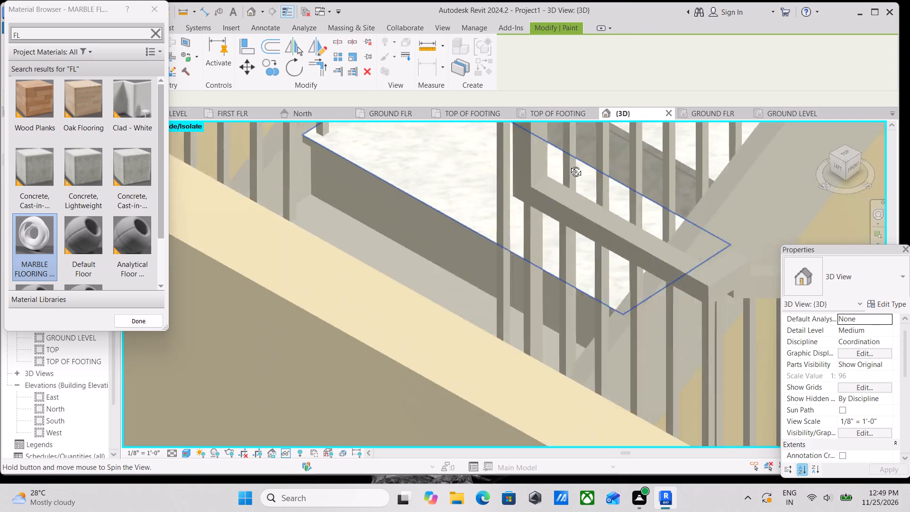
{"action": "middle_click_drag", "start_coordinate": [569, 165], "coordinate": [560, 173], "text": "shift"}
{"action": "scroll", "coordinate": [558, 174], "scroll_direction": "down", "scroll_amount": 6}
{"action": "middle_click_drag", "start_coordinate": [528, 183], "coordinate": [497, 204], "text": "shift"}
{"action": "middle_click_drag", "start_coordinate": [480, 198], "coordinate": [732, 264]}
{"action": "middle_click_drag", "start_coordinate": [425, 199], "coordinate": [490, 220]}
{"action": "left_click", "coordinate": [344, 173]}
{"action": "scroll", "coordinate": [344, 167], "scroll_direction": "up", "scroll_amount": 7}
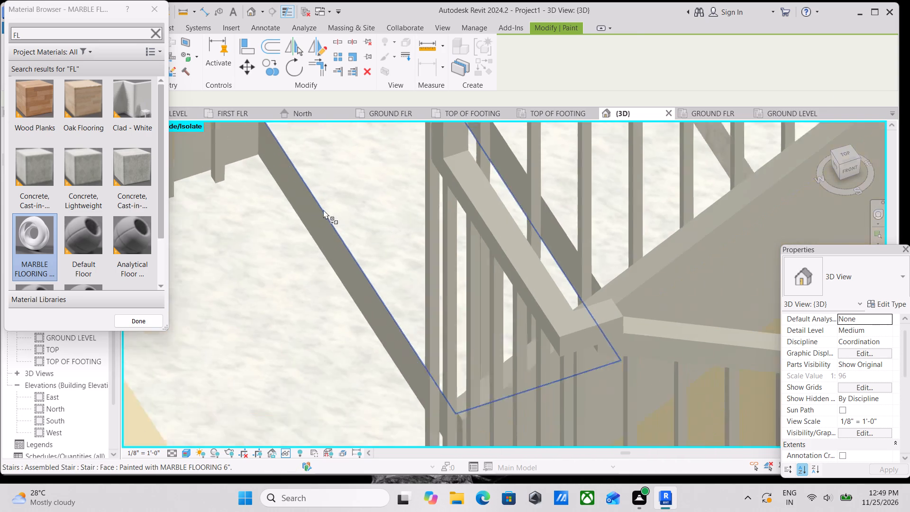
{"action": "scroll", "coordinate": [323, 210], "scroll_direction": "up", "scroll_amount": 1}
{"action": "left_click", "coordinate": [313, 231]}
{"action": "scroll", "coordinate": [296, 197], "scroll_direction": "up", "scroll_amount": 8}
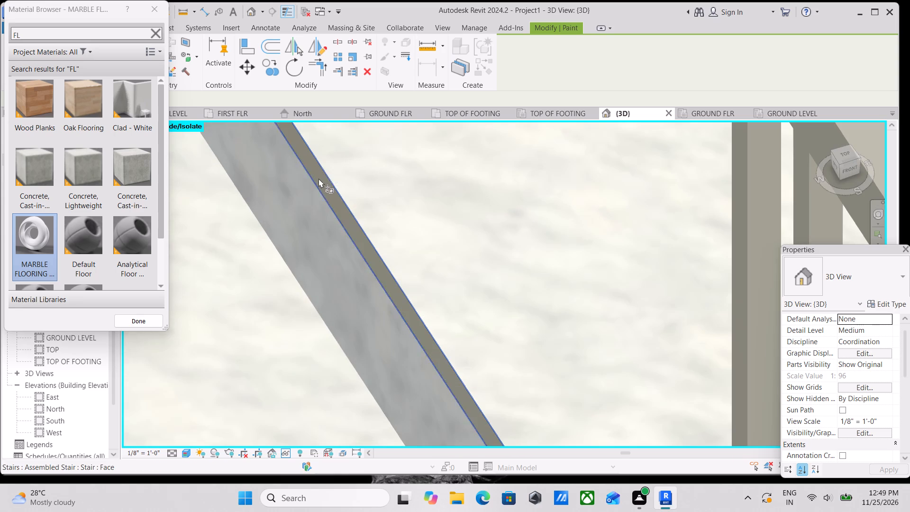
{"action": "left_click", "coordinate": [320, 180]}
Paint the remaining bare nosing strip on the upper flight near the landing with MARBLE FLOORING 6".
{"action": "scroll", "coordinate": [397, 135], "scroll_direction": "down", "scroll_amount": 4}
{"action": "middle_click_drag", "start_coordinate": [397, 135], "coordinate": [269, 275]}
{"action": "middle_click_drag", "start_coordinate": [388, 187], "coordinate": [366, 284]}
{"action": "scroll", "coordinate": [419, 145], "scroll_direction": "down", "scroll_amount": 7}
{"action": "middle_click_drag", "start_coordinate": [395, 186], "coordinate": [434, 191], "text": "shift"}
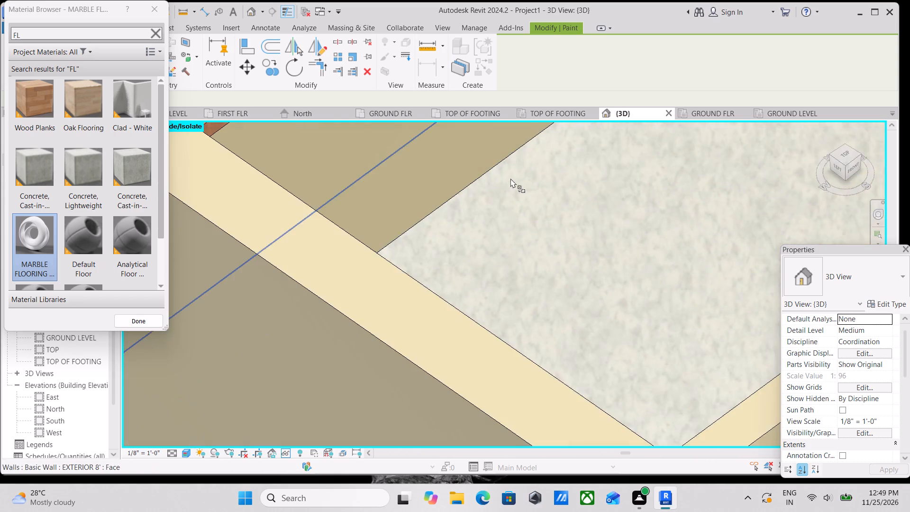
{"action": "middle_click_drag", "start_coordinate": [510, 178], "coordinate": [128, 80]}
{"action": "scroll", "coordinate": [431, 145], "scroll_direction": "down", "scroll_amount": 13}
{"action": "middle_click_drag", "start_coordinate": [504, 171], "coordinate": [397, 141]}
{"action": "middle_click_drag", "start_coordinate": [497, 165], "coordinate": [498, 165], "text": "shift"}
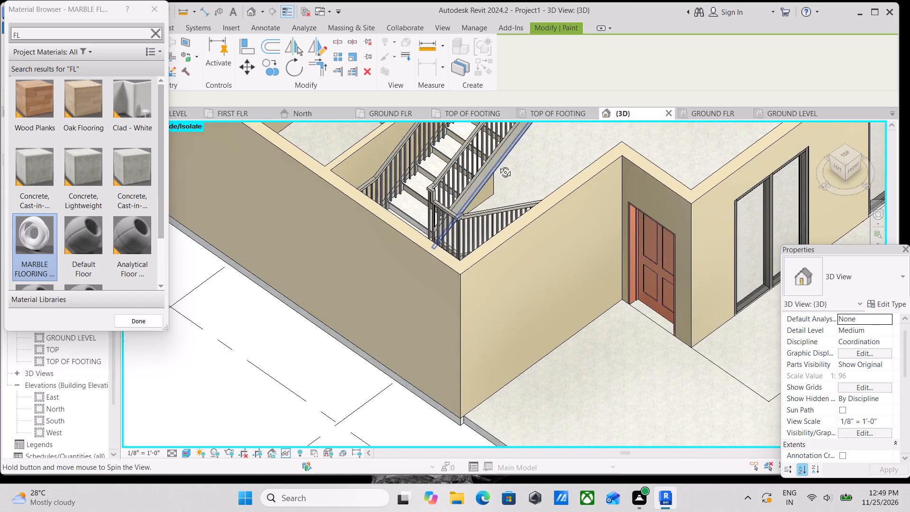
{"action": "middle_click_drag", "start_coordinate": [498, 165], "coordinate": [529, 183], "text": "shift"}
{"action": "scroll", "coordinate": [546, 226], "scroll_direction": "up", "scroll_amount": 10}
{"action": "middle_click_drag", "start_coordinate": [542, 259], "coordinate": [567, 189]}
{"action": "scroll", "coordinate": [561, 188], "scroll_direction": "up", "scroll_amount": 2}
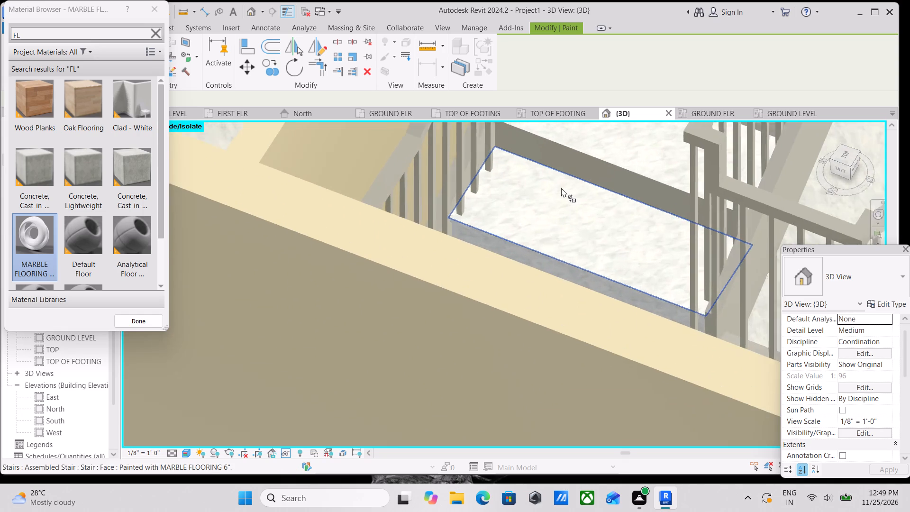
{"action": "scroll", "coordinate": [561, 188], "scroll_direction": "up", "scroll_amount": 5}
{"action": "middle_click_drag", "start_coordinate": [565, 152], "coordinate": [477, 238]}
{"action": "scroll", "coordinate": [496, 219], "scroll_direction": "up", "scroll_amount": 5}
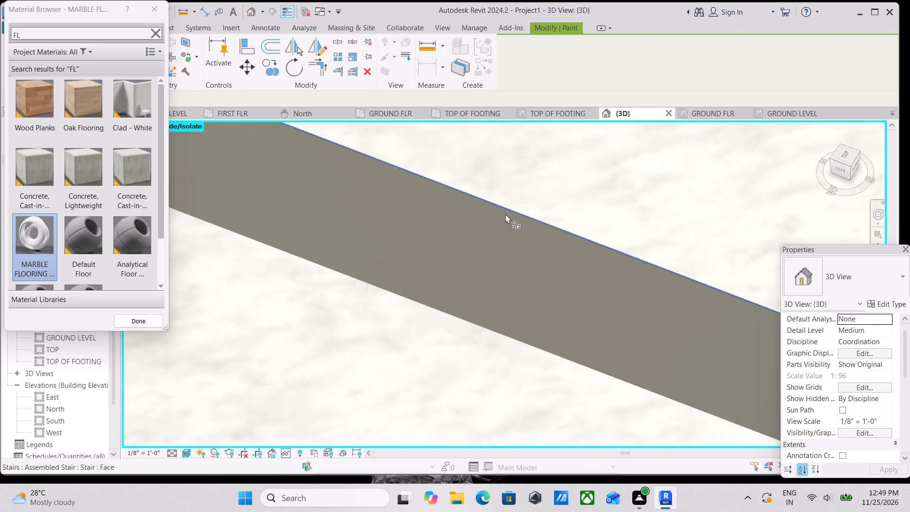
{"action": "left_click", "coordinate": [513, 218]}
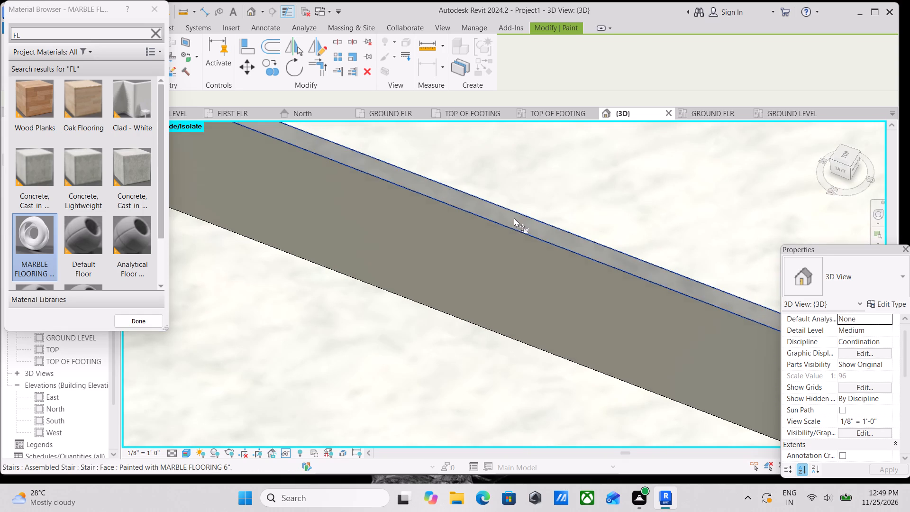
Examine the landing and both stair flights from several angles for faces still without the marble finish.
{"action": "scroll", "coordinate": [515, 218], "scroll_direction": "up", "scroll_amount": 3}
{"action": "scroll", "coordinate": [515, 221], "scroll_direction": "down", "scroll_amount": 3}
{"action": "middle_click_drag", "start_coordinate": [515, 221], "coordinate": [572, 84]}
{"action": "scroll", "coordinate": [512, 153], "scroll_direction": "down", "scroll_amount": 8}
{"action": "middle_click", "coordinate": [478, 141]}
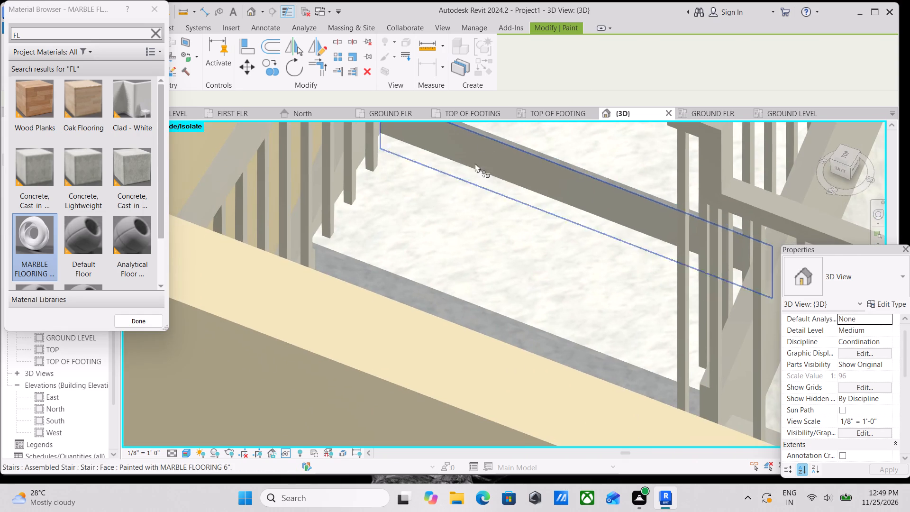
{"action": "scroll", "coordinate": [394, 280], "scroll_direction": "up", "scroll_amount": 4}
{"action": "middle_click_drag", "start_coordinate": [406, 275], "coordinate": [406, 97]}
{"action": "middle_click_drag", "start_coordinate": [498, 132], "coordinate": [480, 146]}
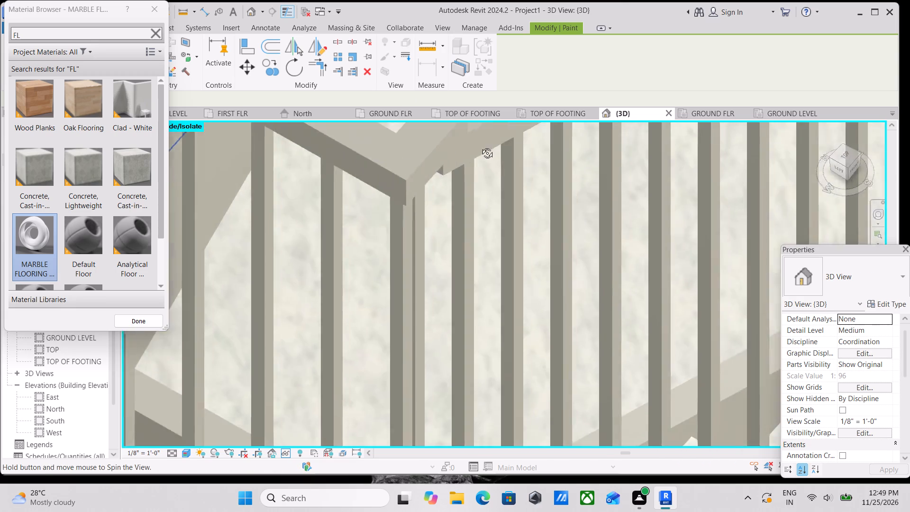
{"action": "middle_click_drag", "start_coordinate": [480, 146], "coordinate": [480, 146]}
{"action": "scroll", "coordinate": [472, 150], "scroll_direction": "down", "scroll_amount": 11}
{"action": "middle_click_drag", "start_coordinate": [472, 150], "coordinate": [448, 167], "text": "shift"}
{"action": "scroll", "coordinate": [446, 168], "scroll_direction": "up", "scroll_amount": 1}
{"action": "scroll", "coordinate": [393, 171], "scroll_direction": "down", "scroll_amount": 3}
{"action": "middle_click_drag", "start_coordinate": [395, 171], "coordinate": [662, 204]}
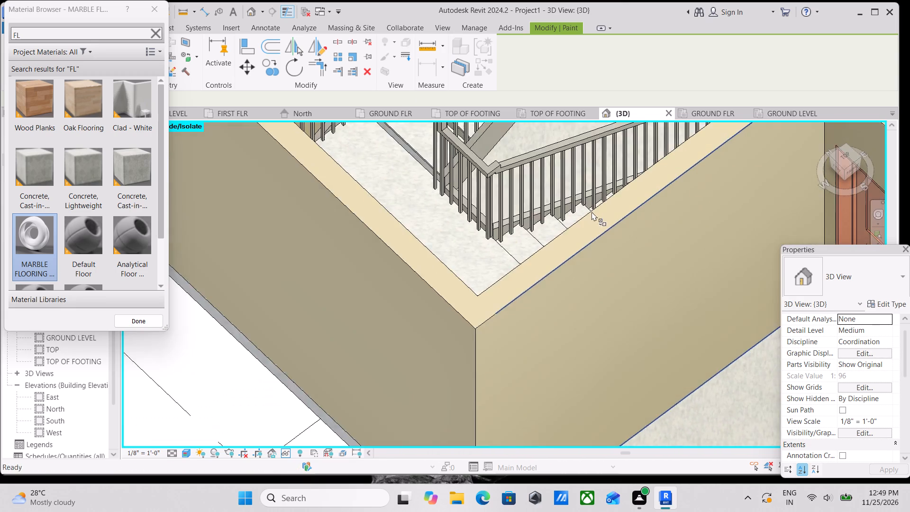
{"action": "middle_click_drag", "start_coordinate": [451, 191], "coordinate": [405, 190]}
{"action": "middle_click_drag", "start_coordinate": [407, 190], "coordinate": [424, 377]}
{"action": "scroll", "coordinate": [393, 206], "scroll_direction": "down", "scroll_amount": 3}
{"action": "middle_click_drag", "start_coordinate": [420, 228], "coordinate": [592, 301]}
{"action": "middle_click_drag", "start_coordinate": [426, 264], "coordinate": [404, 264]}
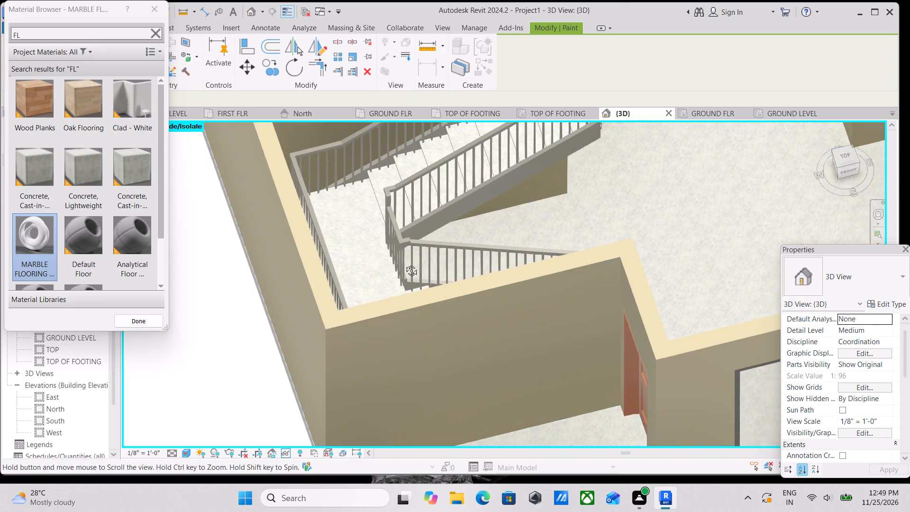
{"action": "middle_click_drag", "start_coordinate": [404, 264], "coordinate": [375, 259]}
Paint the lower flight's bottom riser and the first tread's nosing strips with MARBLE FLOORING 6".
{"action": "middle_click_drag", "start_coordinate": [478, 173], "coordinate": [342, 306]}
{"action": "middle_click_drag", "start_coordinate": [413, 246], "coordinate": [340, 181], "text": "shift"}
{"action": "scroll", "coordinate": [368, 230], "scroll_direction": "up", "scroll_amount": 1, "text": "shift"}
{"action": "middle_click_drag", "start_coordinate": [421, 138], "coordinate": [335, 186]}
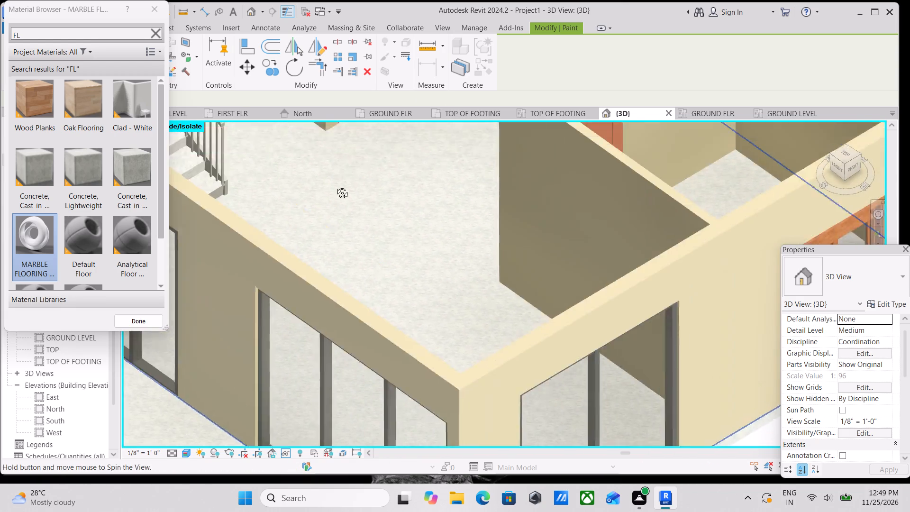
{"action": "middle_click_drag", "start_coordinate": [335, 186], "coordinate": [268, 165]}
{"action": "middle_click_drag", "start_coordinate": [441, 151], "coordinate": [413, 368]}
{"action": "scroll", "coordinate": [378, 253], "scroll_direction": "up", "scroll_amount": 1}
{"action": "middle_click_drag", "start_coordinate": [378, 252], "coordinate": [377, 288]}
{"action": "scroll", "coordinate": [373, 287], "scroll_direction": "up", "scroll_amount": 8, "text": "shift"}
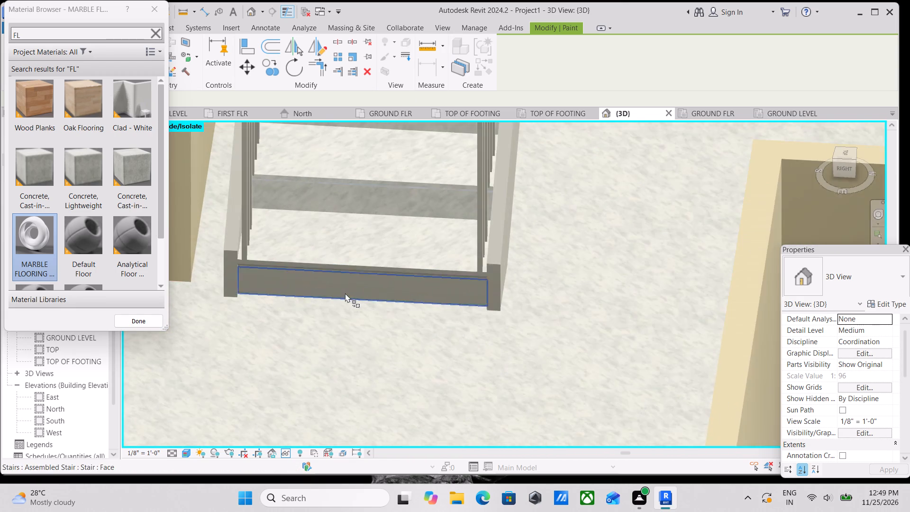
{"action": "scroll", "coordinate": [345, 293], "scroll_direction": "up", "scroll_amount": 4, "text": "shift"}
{"action": "left_click", "coordinate": [347, 279]}
{"action": "scroll", "coordinate": [568, 279], "scroll_direction": "up", "scroll_amount": 3}
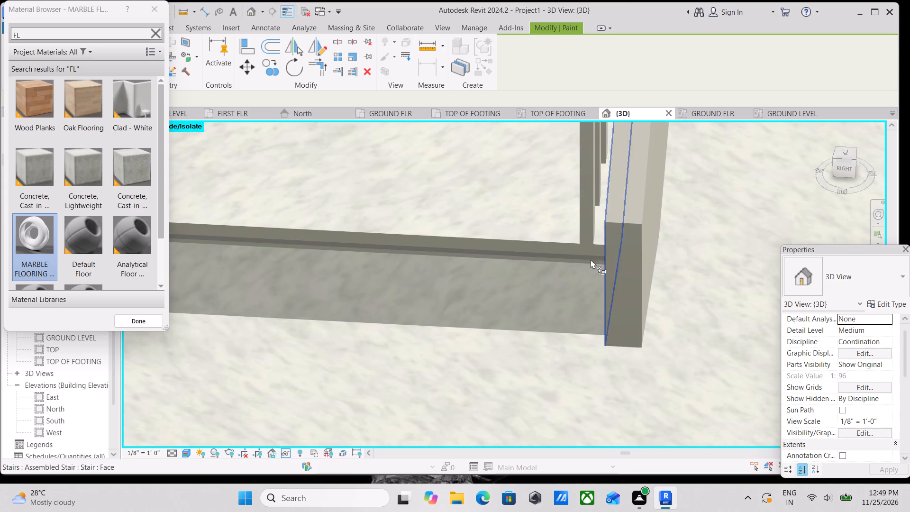
{"action": "left_click", "coordinate": [569, 254]}
{"action": "left_click", "coordinate": [536, 244]}
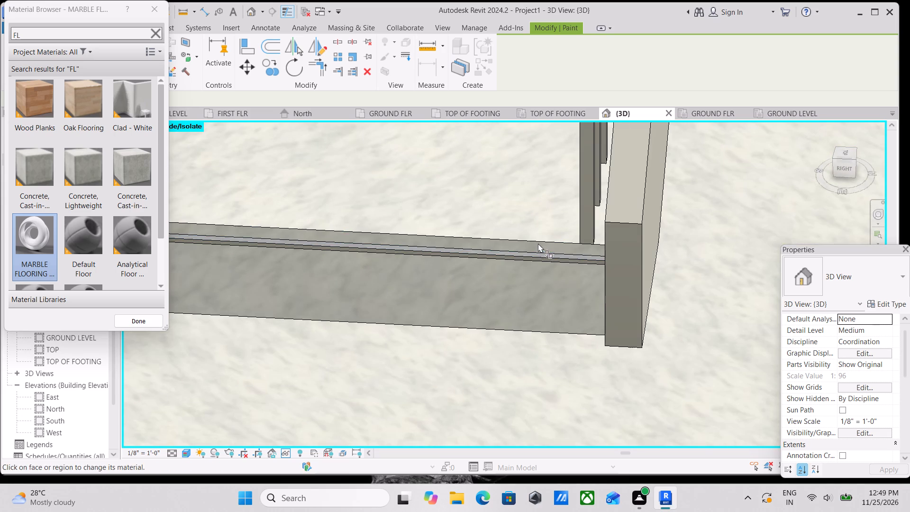
Examine the painted staircase and the surrounding ground-floor rooms from several angles to check the marble finish.
{"action": "scroll", "coordinate": [538, 243], "scroll_direction": "down", "scroll_amount": 9}
{"action": "middle_click_drag", "start_coordinate": [538, 243], "coordinate": [551, 267]}
{"action": "scroll", "coordinate": [551, 263], "scroll_direction": "down", "scroll_amount": 3}
{"action": "middle_click_drag", "start_coordinate": [551, 264], "coordinate": [516, 323]}
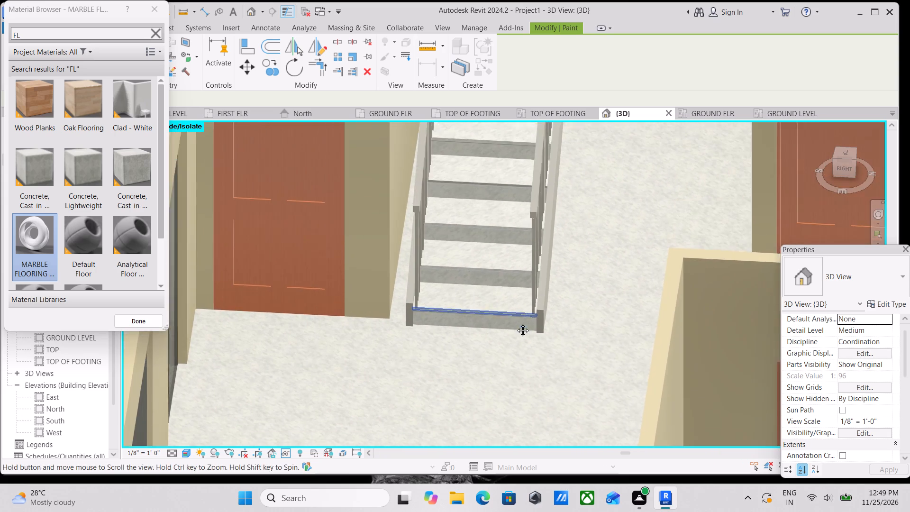
{"action": "middle_click_drag", "start_coordinate": [516, 323], "coordinate": [515, 324]}
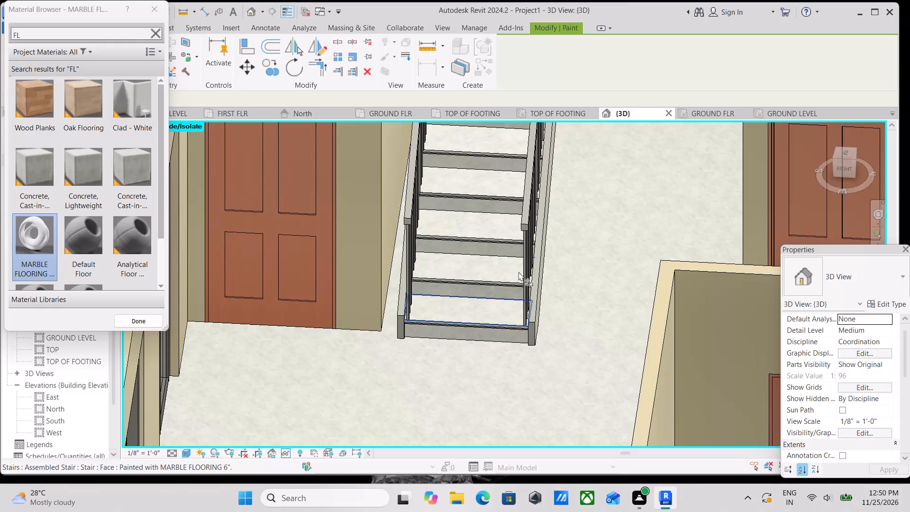
{"action": "scroll", "coordinate": [504, 263], "scroll_direction": "up", "scroll_amount": 4}
{"action": "scroll", "coordinate": [607, 210], "scroll_direction": "down", "scroll_amount": 12}
{"action": "middle_click_drag", "start_coordinate": [616, 218], "coordinate": [607, 212], "text": "shift"}
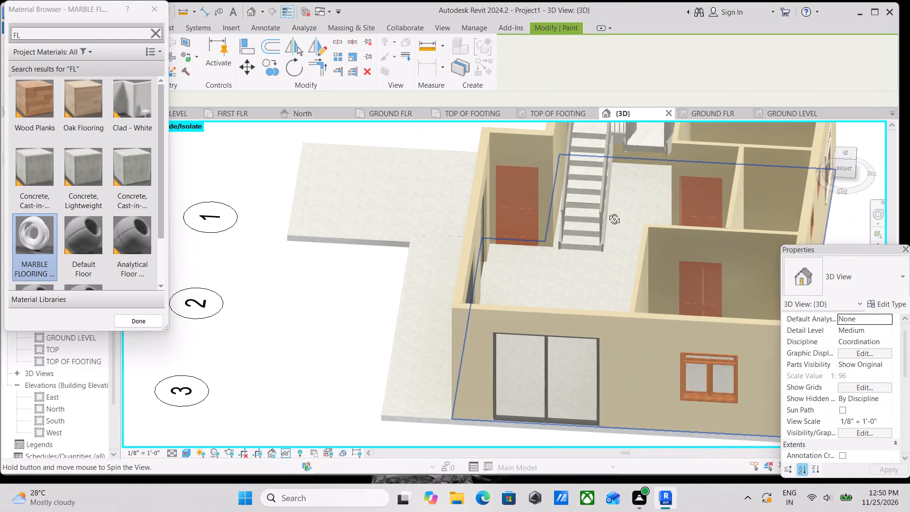
{"action": "middle_click_drag", "start_coordinate": [607, 212], "coordinate": [673, 160], "text": "shift"}
{"action": "scroll", "coordinate": [673, 160], "scroll_direction": "down", "scroll_amount": 1, "text": "shift"}
{"action": "middle_click_drag", "start_coordinate": [524, 198], "coordinate": [688, 296], "text": "shift"}
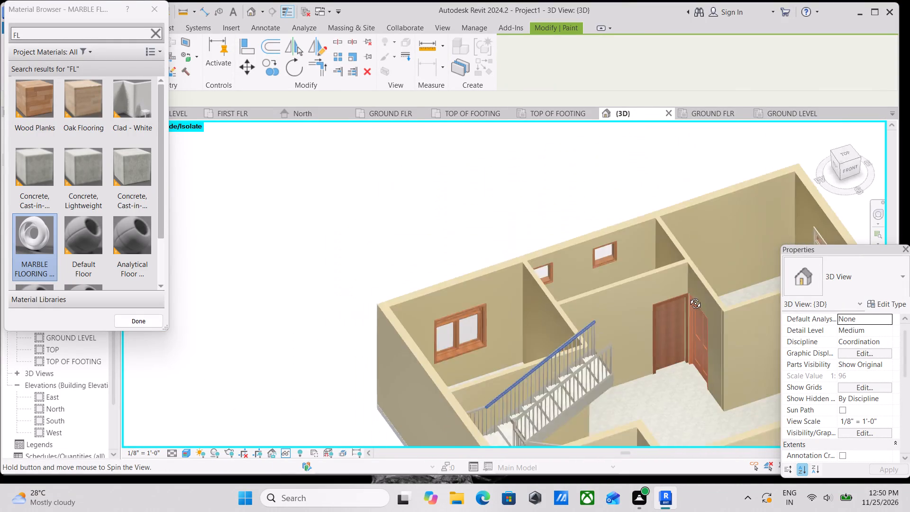
{"action": "middle_click_drag", "start_coordinate": [688, 296], "coordinate": [666, 356], "text": "shift"}
{"action": "scroll", "coordinate": [680, 344], "scroll_direction": "up", "scroll_amount": 1, "text": "shift"}
{"action": "scroll", "coordinate": [544, 357], "scroll_direction": "up", "scroll_amount": 7}
{"action": "middle_click_drag", "start_coordinate": [666, 297], "coordinate": [557, 232], "text": "shift"}
{"action": "scroll", "coordinate": [582, 241], "scroll_direction": "up", "scroll_amount": 1, "text": "shift"}
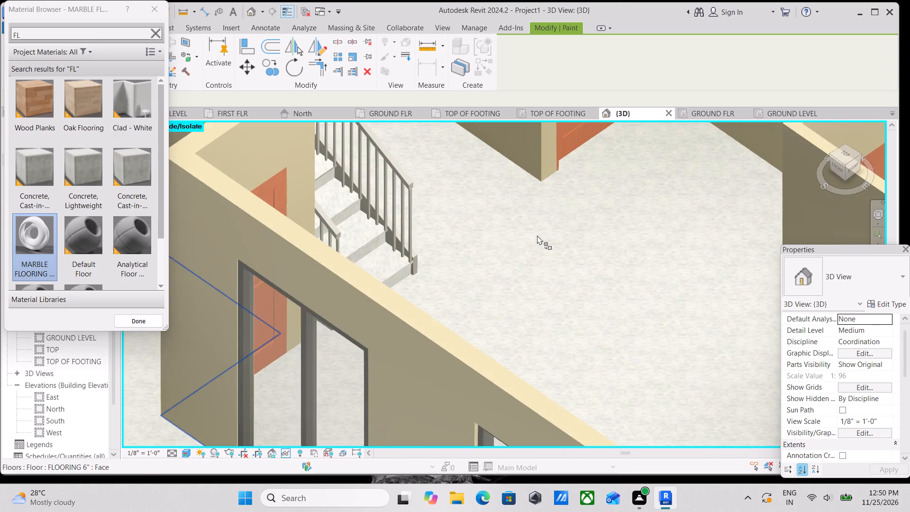
{"action": "middle_click_drag", "start_coordinate": [537, 235], "coordinate": [418, 294]}
{"action": "middle_click_drag", "start_coordinate": [459, 270], "coordinate": [360, 209], "text": "shift"}
{"action": "middle_click_drag", "start_coordinate": [488, 178], "coordinate": [321, 301]}
{"action": "middle_click_drag", "start_coordinate": [416, 235], "coordinate": [329, 254], "text": "shift"}
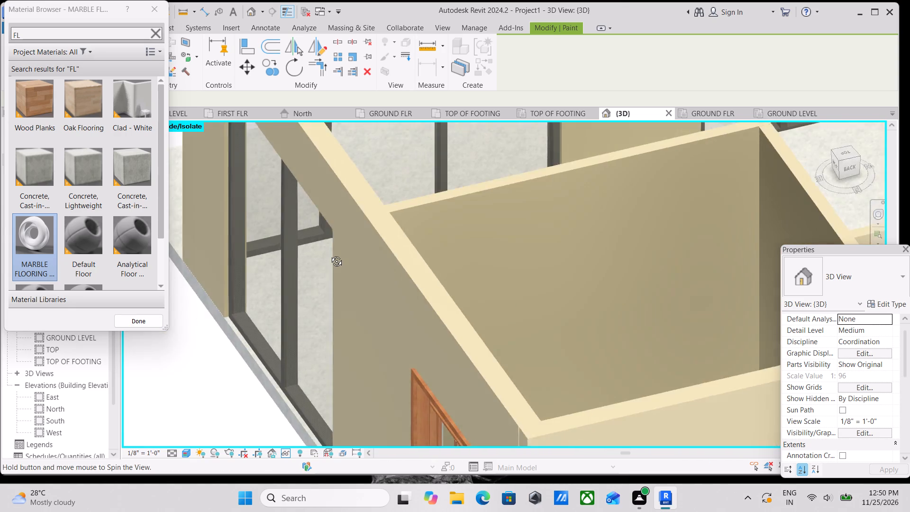
{"action": "middle_click_drag", "start_coordinate": [329, 254], "coordinate": [358, 388], "text": "shift"}
{"action": "middle_click_drag", "start_coordinate": [440, 261], "coordinate": [551, 254], "text": "shift"}
{"action": "scroll", "coordinate": [551, 254], "scroll_direction": "up", "scroll_amount": 2}
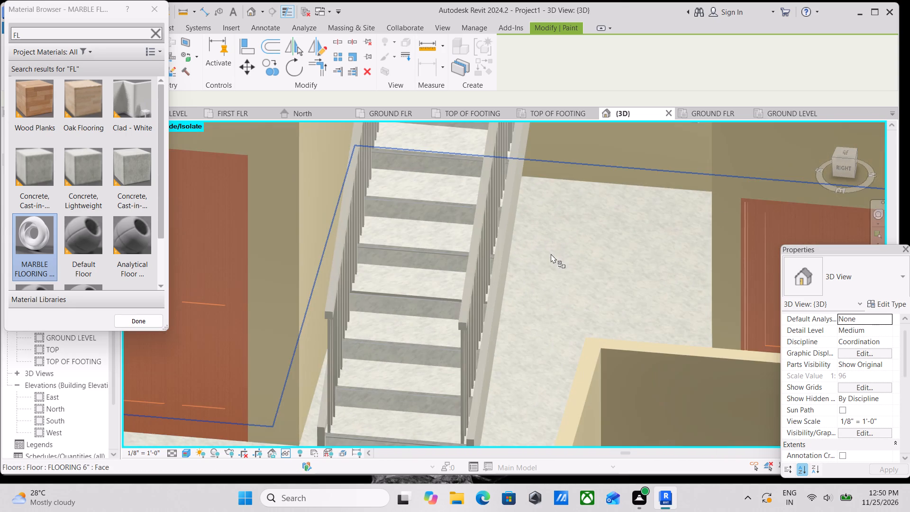
{"action": "scroll", "coordinate": [522, 278], "scroll_direction": "up", "scroll_amount": 1, "text": "shift"}
{"action": "middle_click_drag", "start_coordinate": [521, 278], "coordinate": [478, 279], "text": "shift"}
{"action": "middle_click_drag", "start_coordinate": [545, 256], "coordinate": [358, 280]}
{"action": "scroll", "coordinate": [646, 274], "scroll_direction": "up", "scroll_amount": 3}
{"action": "middle_click_drag", "start_coordinate": [722, 305], "coordinate": [693, 298], "text": "shift"}
{"action": "scroll", "coordinate": [693, 298], "scroll_direction": "up", "scroll_amount": 1}
{"action": "scroll", "coordinate": [691, 296], "scroll_direction": "down", "scroll_amount": 1}
{"action": "middle_click_drag", "start_coordinate": [683, 296], "coordinate": [355, 232]}
{"action": "scroll", "coordinate": [355, 232], "scroll_direction": "up", "scroll_amount": 1}
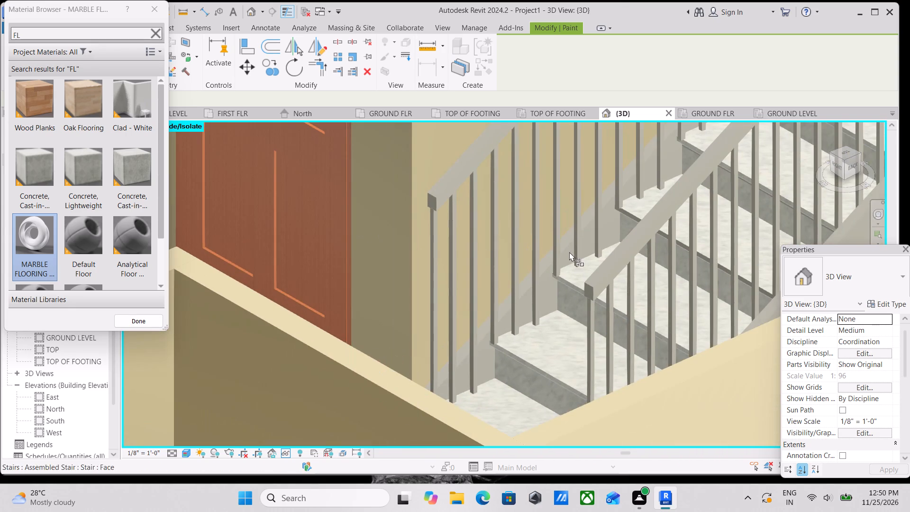
{"action": "middle_click_drag", "start_coordinate": [569, 252], "coordinate": [596, 278], "text": "shift"}
{"action": "middle_click_drag", "start_coordinate": [597, 279], "coordinate": [673, 397]}
{"action": "middle_click_drag", "start_coordinate": [540, 273], "coordinate": [622, 317]}
{"action": "scroll", "coordinate": [503, 286], "scroll_direction": "down", "scroll_amount": 2}
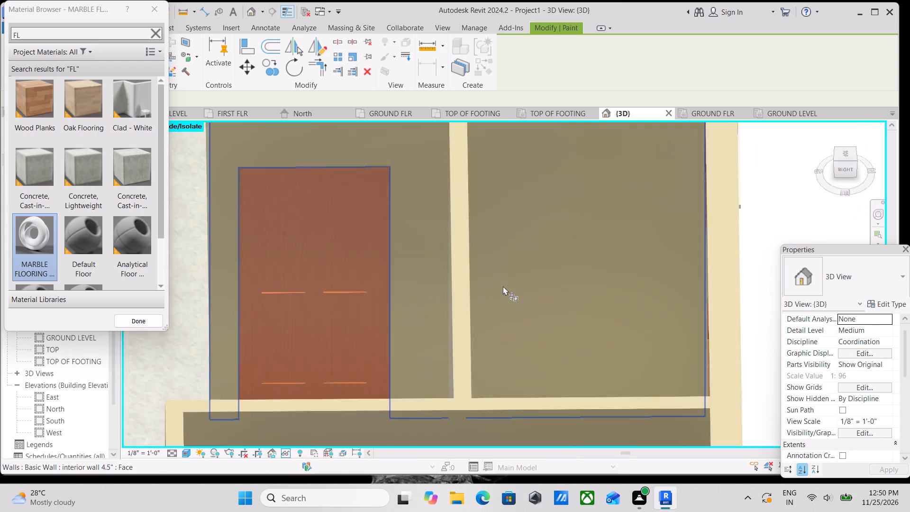
{"action": "scroll", "coordinate": [503, 286], "scroll_direction": "down", "scroll_amount": 9}
{"action": "middle_click_drag", "start_coordinate": [383, 266], "coordinate": [594, 270]}
{"action": "scroll", "coordinate": [483, 289], "scroll_direction": "up", "scroll_amount": 4}
{"action": "middle_click_drag", "start_coordinate": [442, 239], "coordinate": [417, 231], "text": "shift"}
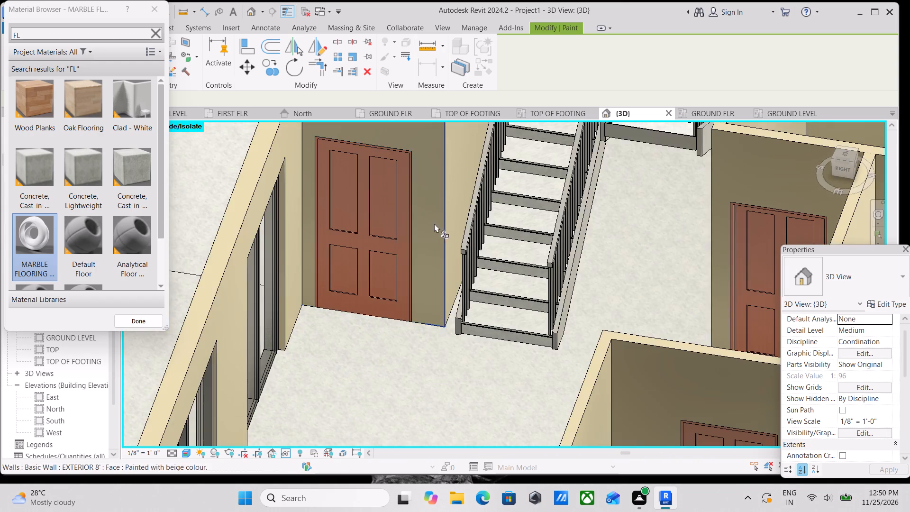
Paint the remaining bare nosing strips on the lower flight's treads with MARBLE FLOORING 6", checking each step up to the landing.
{"action": "scroll", "coordinate": [466, 221], "scroll_direction": "up", "scroll_amount": 19}
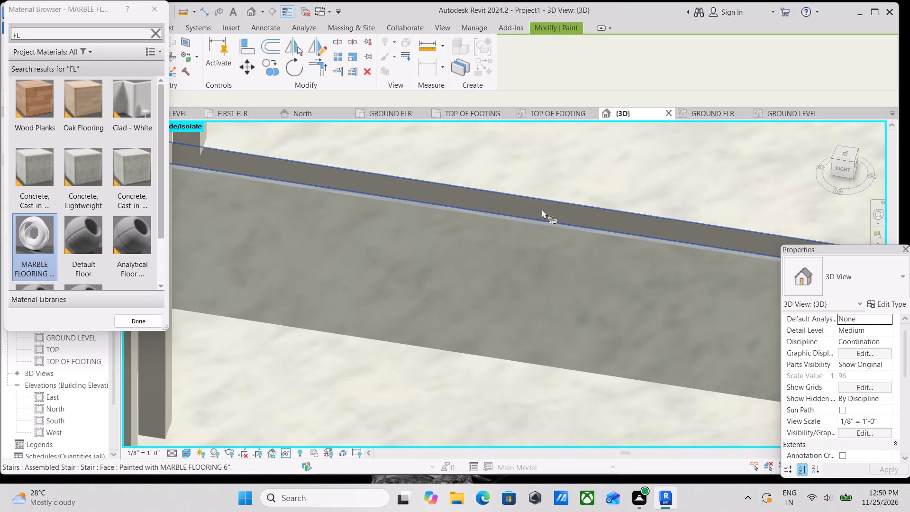
{"action": "left_click", "coordinate": [545, 207]}
{"action": "middle_click_drag", "start_coordinate": [545, 207], "coordinate": [476, 390]}
{"action": "middle_click_drag", "start_coordinate": [529, 267], "coordinate": [479, 423]}
{"action": "scroll", "coordinate": [510, 307], "scroll_direction": "down", "scroll_amount": 4}
{"action": "middle_click_drag", "start_coordinate": [510, 307], "coordinate": [483, 378]}
{"action": "scroll", "coordinate": [483, 378], "scroll_direction": "up", "scroll_amount": 1}
{"action": "left_click", "coordinate": [522, 247]}
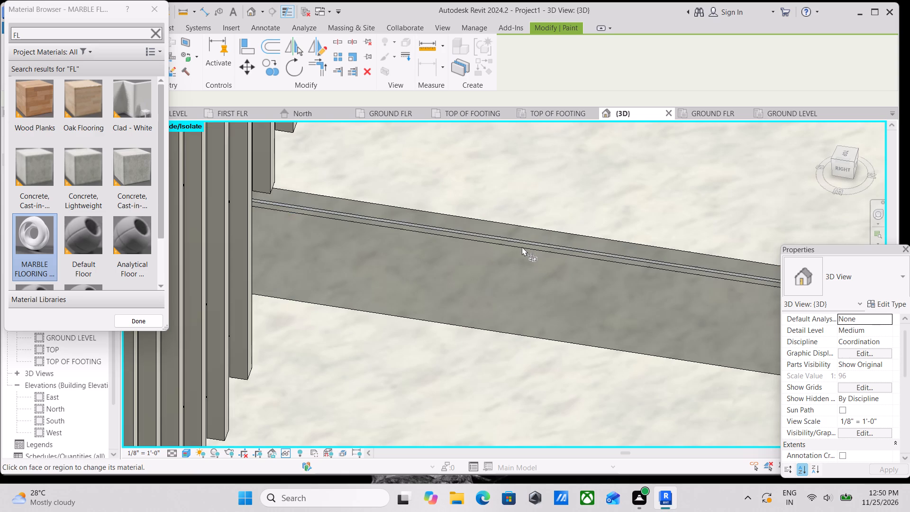
{"action": "middle_click_drag", "start_coordinate": [522, 247], "coordinate": [480, 352]}
{"action": "scroll", "coordinate": [579, 226], "scroll_direction": "down", "scroll_amount": 3}
{"action": "middle_click_drag", "start_coordinate": [579, 227], "coordinate": [506, 396]}
{"action": "scroll", "coordinate": [552, 265], "scroll_direction": "up", "scroll_amount": 6}
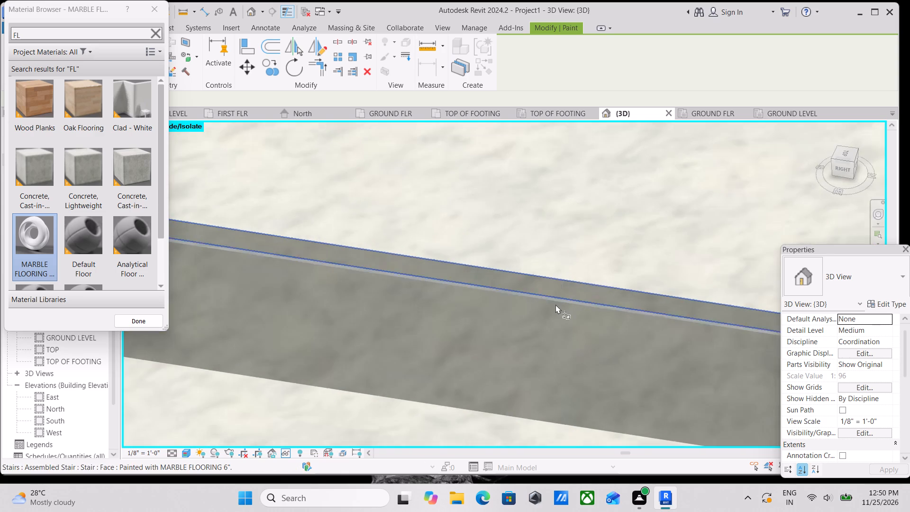
{"action": "scroll", "coordinate": [555, 304], "scroll_direction": "up", "scroll_amount": 3}
{"action": "scroll", "coordinate": [583, 267], "scroll_direction": "down", "scroll_amount": 4}
{"action": "middle_click_drag", "start_coordinate": [582, 268], "coordinate": [473, 427]}
{"action": "scroll", "coordinate": [503, 326], "scroll_direction": "down", "scroll_amount": 6}
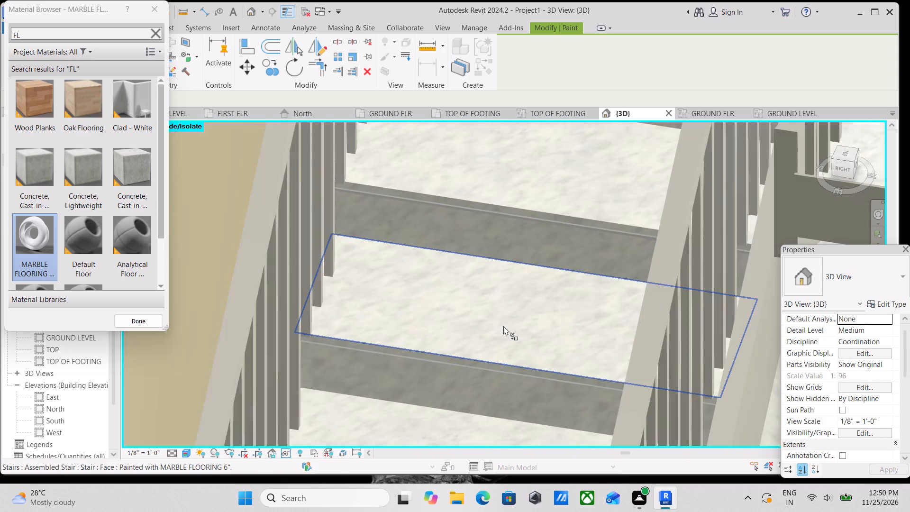
{"action": "scroll", "coordinate": [503, 326], "scroll_direction": "down", "scroll_amount": 3}
{"action": "middle_click_drag", "start_coordinate": [497, 342], "coordinate": [489, 381]}
{"action": "scroll", "coordinate": [546, 222], "scroll_direction": "up", "scroll_amount": 1}
{"action": "middle_click_drag", "start_coordinate": [546, 222], "coordinate": [530, 317]}
{"action": "scroll", "coordinate": [533, 249], "scroll_direction": "up", "scroll_amount": 4}
{"action": "scroll", "coordinate": [549, 239], "scroll_direction": "down", "scroll_amount": 1}
{"action": "middle_click_drag", "start_coordinate": [549, 239], "coordinate": [460, 511]}
{"action": "scroll", "coordinate": [516, 302], "scroll_direction": "up", "scroll_amount": 4}
{"action": "scroll", "coordinate": [516, 328], "scroll_direction": "down", "scroll_amount": 11}
{"action": "middle_click_drag", "start_coordinate": [515, 333], "coordinate": [482, 408]}
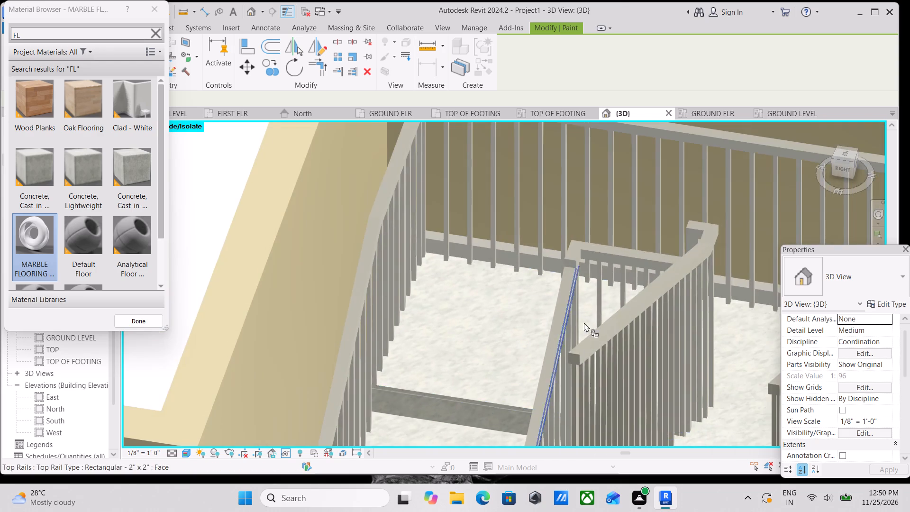
Paint the remaining face near the foot of the upper flight with MARBLE FLOORING 6" and end painting.
{"action": "scroll", "coordinate": [598, 308], "scroll_direction": "down", "scroll_amount": 3}
{"action": "middle_click_drag", "start_coordinate": [598, 308], "coordinate": [568, 197]}
{"action": "middle_click_drag", "start_coordinate": [566, 328], "coordinate": [593, 174]}
{"action": "scroll", "coordinate": [615, 244], "scroll_direction": "up", "scroll_amount": 4}
{"action": "scroll", "coordinate": [637, 186], "scroll_direction": "up", "scroll_amount": 2}
{"action": "left_click", "coordinate": [639, 173]}
{"action": "scroll", "coordinate": [639, 173], "scroll_direction": "down", "scroll_amount": 5}
{"action": "scroll", "coordinate": [588, 234], "scroll_direction": "down", "scroll_amount": 2}
{"action": "middle_click_drag", "start_coordinate": [597, 218], "coordinate": [617, 198]}
{"action": "scroll", "coordinate": [574, 345], "scroll_direction": "down", "scroll_amount": 1}
{"action": "scroll", "coordinate": [575, 348], "scroll_direction": "up", "scroll_amount": 4}
{"action": "key", "text": "Escape"}
Examine the finished staircase and ground-floor rooms, and inspect the FLOORING 6" slab outside the entrance.
{"action": "scroll", "coordinate": [576, 348], "scroll_direction": "down", "scroll_amount": 3}
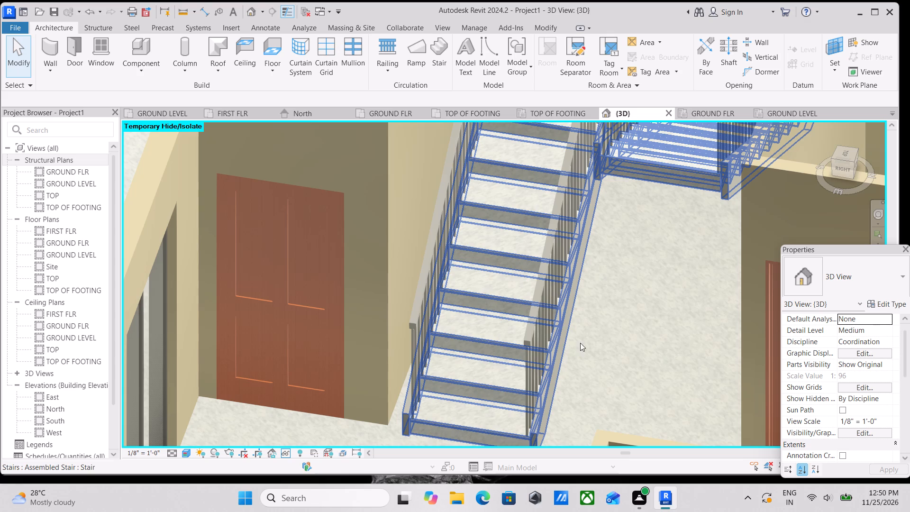
{"action": "scroll", "coordinate": [624, 324], "scroll_direction": "down", "scroll_amount": 11}
{"action": "scroll", "coordinate": [535, 269], "scroll_direction": "down", "scroll_amount": 2}
{"action": "scroll", "coordinate": [494, 334], "scroll_direction": "up", "scroll_amount": 3}
{"action": "scroll", "coordinate": [399, 342], "scroll_direction": "up", "scroll_amount": 2}
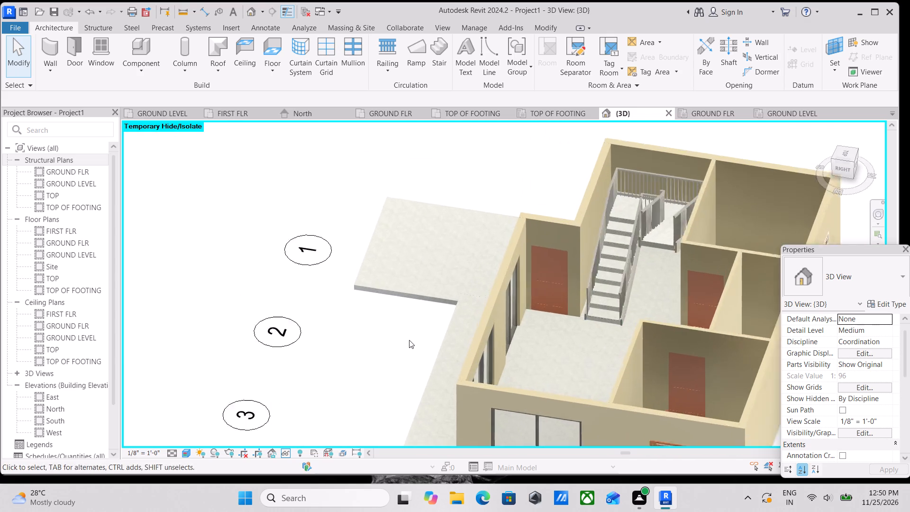
{"action": "scroll", "coordinate": [409, 340], "scroll_direction": "up", "scroll_amount": 2}
{"action": "scroll", "coordinate": [480, 261], "scroll_direction": "up", "scroll_amount": 2}
{"action": "left_click", "coordinate": [409, 274]}
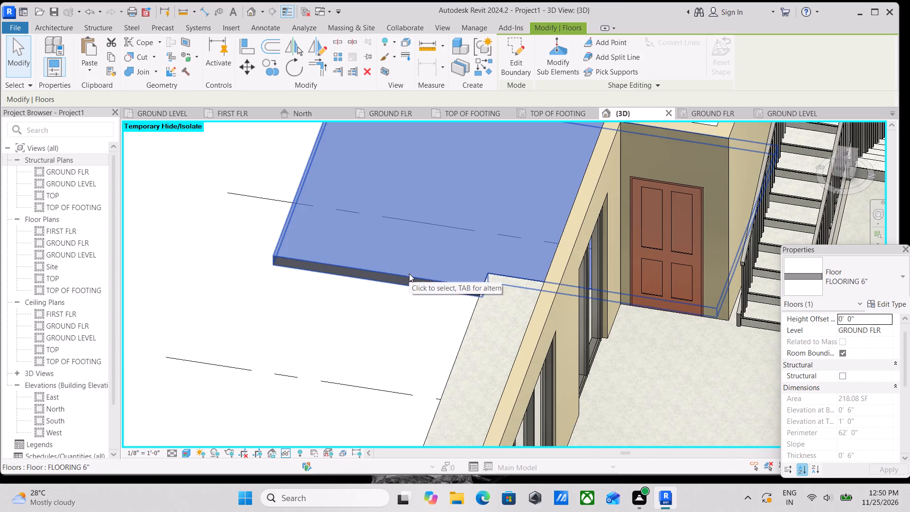
{"action": "scroll", "coordinate": [409, 274], "scroll_direction": "down", "scroll_amount": 3}
{"action": "key", "text": "Escape"}
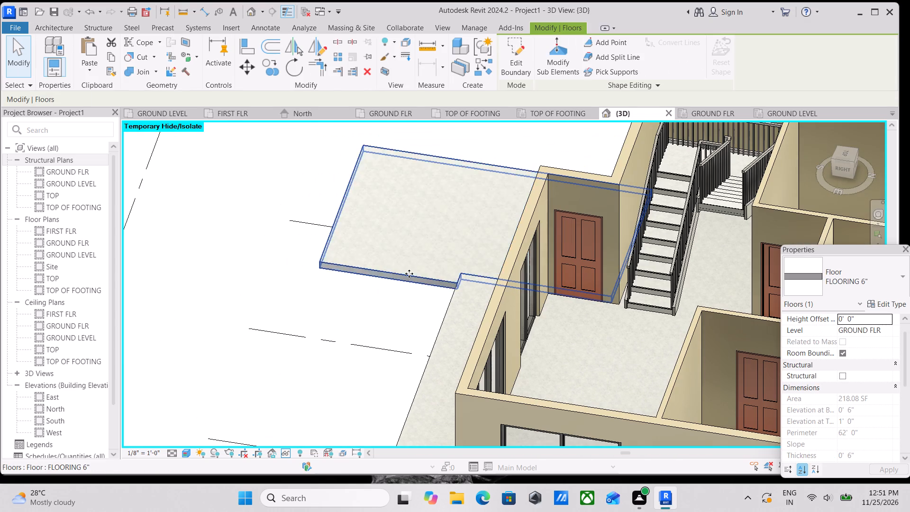
{"action": "scroll", "coordinate": [433, 263], "scroll_direction": "down", "scroll_amount": 4}
{"action": "scroll", "coordinate": [602, 247], "scroll_direction": "up", "scroll_amount": 1}
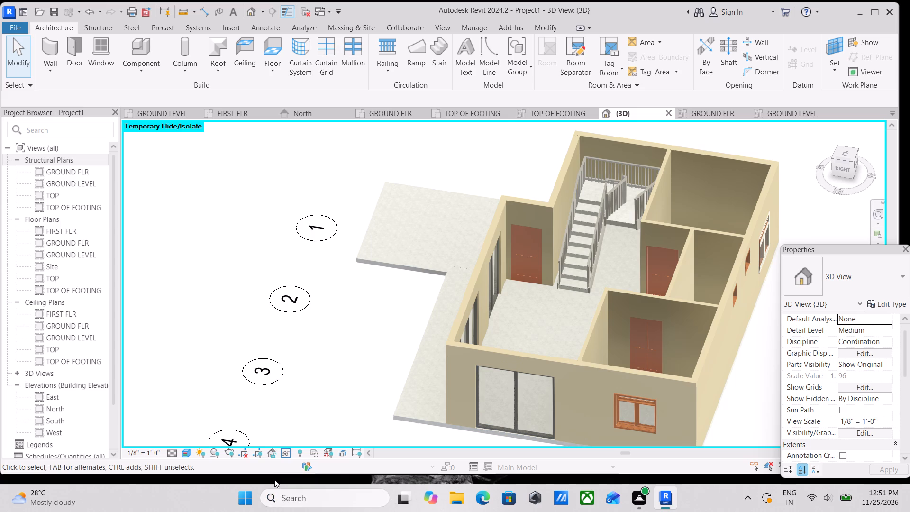
Set the 3D view's visual style to Shaded.
{"action": "left_click", "coordinate": [184, 450]}
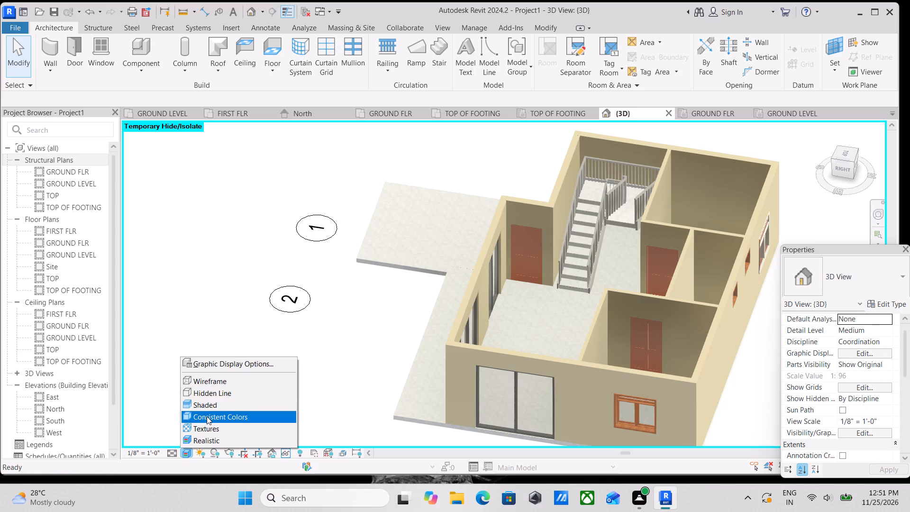
{"action": "left_click", "coordinate": [207, 405]}
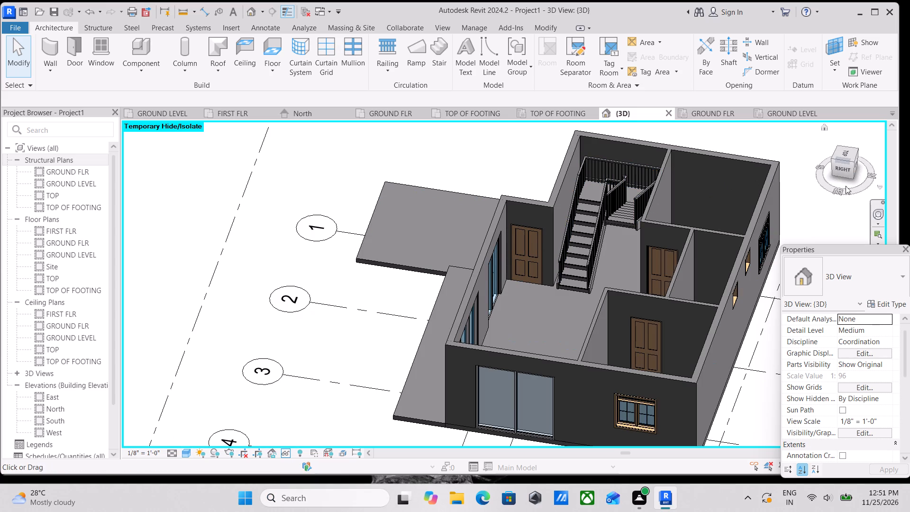
Examine the shaded house from the right side and from several angles around its front corner.
{"action": "left_click", "coordinate": [847, 165]}
{"action": "scroll", "coordinate": [622, 283], "scroll_direction": "up", "scroll_amount": 4}
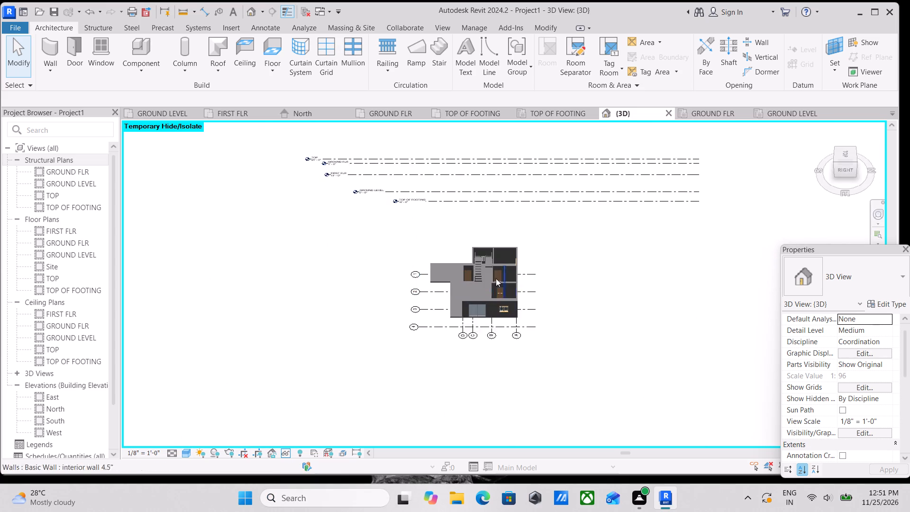
{"action": "scroll", "coordinate": [488, 278], "scroll_direction": "up", "scroll_amount": 8}
{"action": "scroll", "coordinate": [491, 276], "scroll_direction": "down", "scroll_amount": 3}
{"action": "middle_click_drag", "start_coordinate": [491, 276], "coordinate": [547, 194], "text": "shift"}
{"action": "scroll", "coordinate": [533, 216], "scroll_direction": "up", "scroll_amount": 1, "text": "shift"}
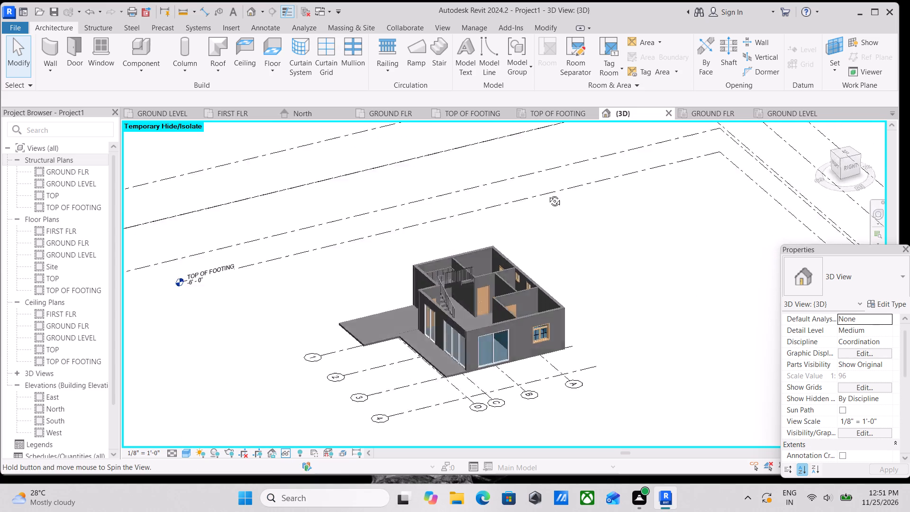
{"action": "middle_click_drag", "start_coordinate": [547, 194], "coordinate": [554, 189], "text": "shift"}
{"action": "middle_click_drag", "start_coordinate": [539, 316], "coordinate": [686, 262], "text": "shift"}
{"action": "middle_click_drag", "start_coordinate": [611, 330], "coordinate": [445, 294], "text": "shift"}
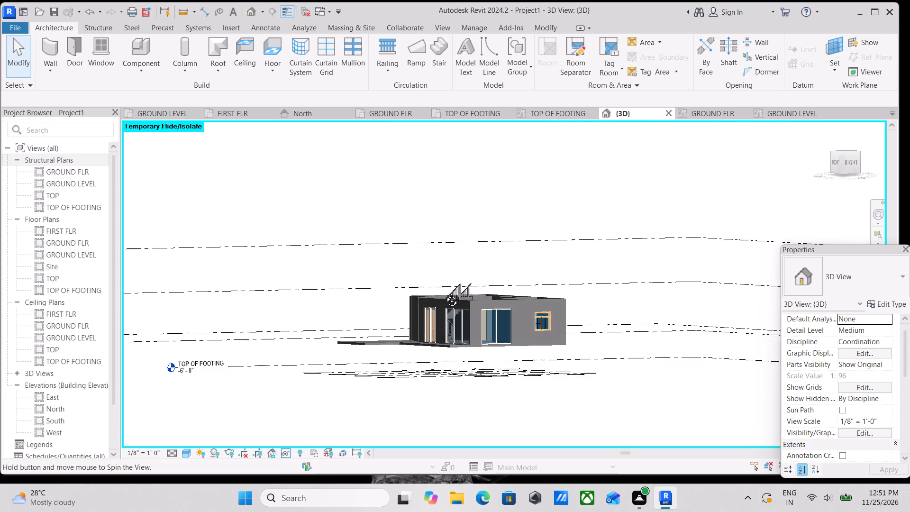
{"action": "middle_click_drag", "start_coordinate": [445, 294], "coordinate": [441, 295], "text": "shift"}
{"action": "middle_click_drag", "start_coordinate": [519, 285], "coordinate": [504, 341], "text": "shift"}
{"action": "scroll", "coordinate": [504, 342], "scroll_direction": "up", "scroll_amount": 2, "text": "shift"}
{"action": "middle_click_drag", "start_coordinate": [481, 339], "coordinate": [533, 341], "text": "shift"}
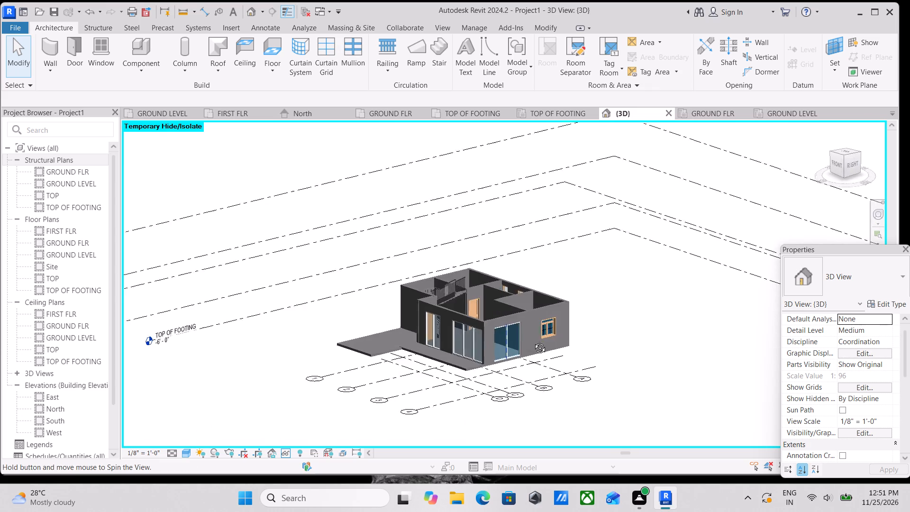
{"action": "middle_click_drag", "start_coordinate": [533, 341], "coordinate": [540, 360], "text": "shift"}
{"action": "scroll", "coordinate": [540, 360], "scroll_direction": "up", "scroll_amount": 2, "text": "shift"}
{"action": "middle_click_drag", "start_coordinate": [502, 367], "coordinate": [538, 387], "text": "shift"}
{"action": "middle_click_drag", "start_coordinate": [479, 369], "coordinate": [524, 351], "text": "shift"}
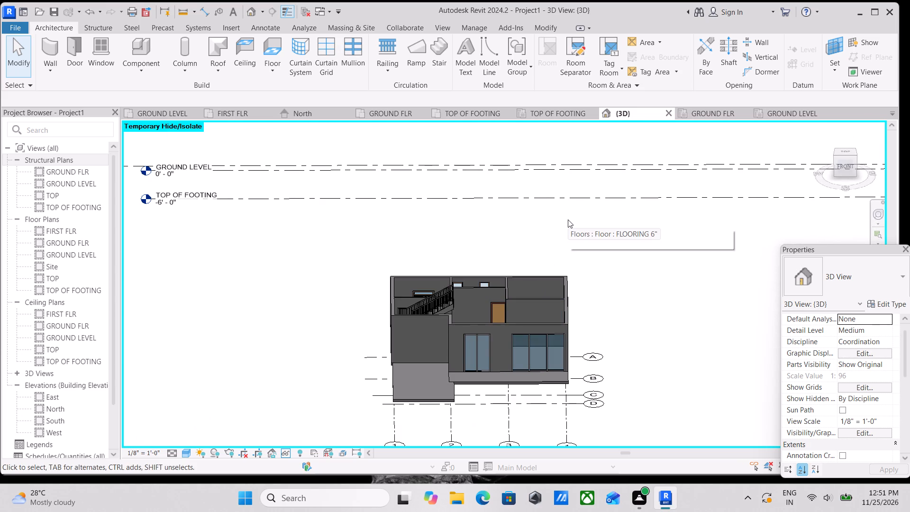
Examine the house from the front against the level and grid lines.
{"action": "left_click", "coordinate": [843, 165]}
{"action": "scroll", "coordinate": [562, 329], "scroll_direction": "up", "scroll_amount": 4}
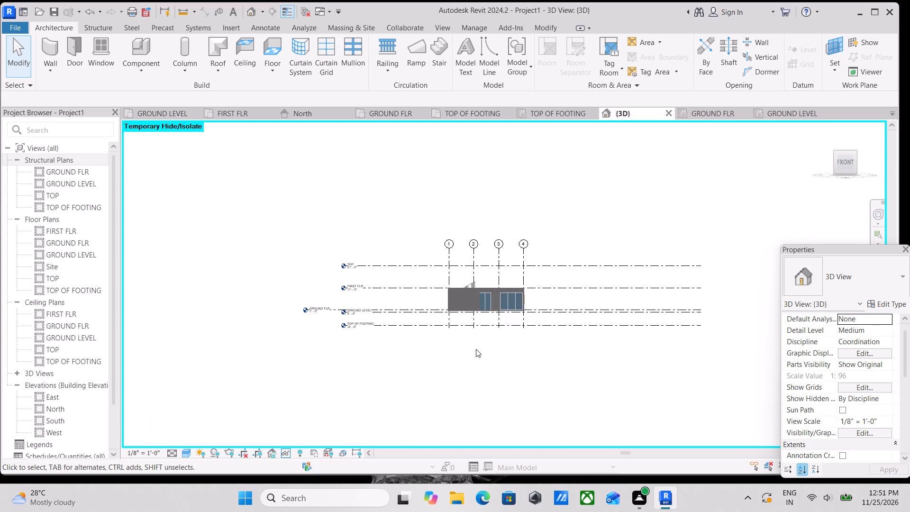
{"action": "scroll", "coordinate": [473, 342], "scroll_direction": "up", "scroll_amount": 8}
{"action": "middle_click_drag", "start_coordinate": [464, 298], "coordinate": [611, 322]}
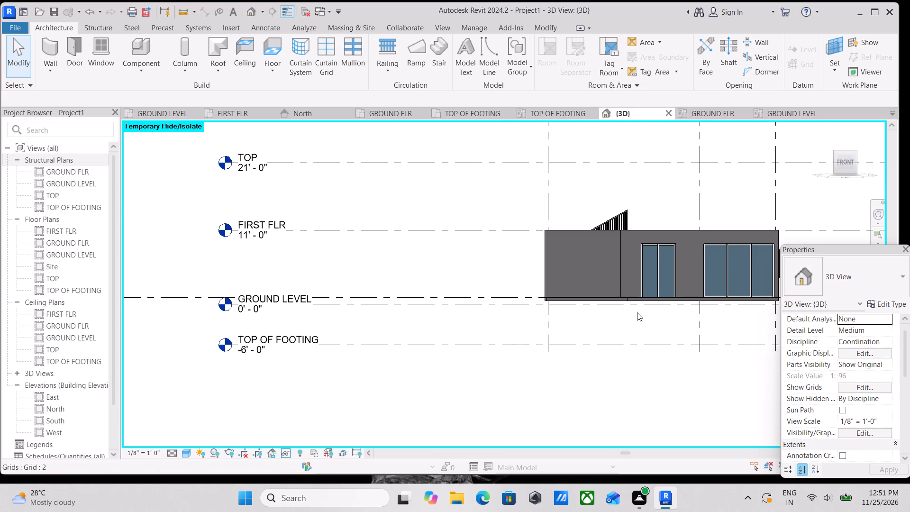
{"action": "scroll", "coordinate": [649, 301], "scroll_direction": "down", "scroll_amount": 1}
{"action": "middle_click_drag", "start_coordinate": [649, 301], "coordinate": [478, 304]}
{"action": "scroll", "coordinate": [512, 283], "scroll_direction": "down", "scroll_amount": 3}
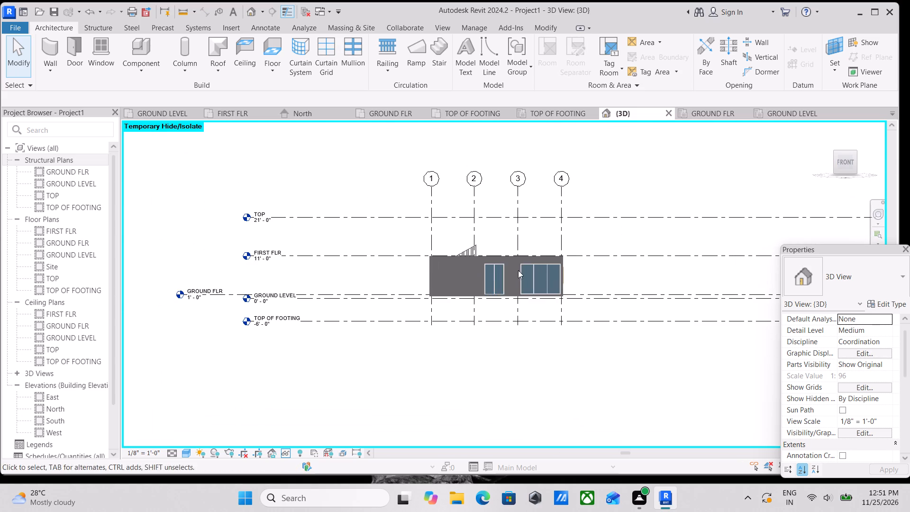
Examine the house's rooms, staircase and entrance slab from the front-right and left sides.
{"action": "middle_click_drag", "start_coordinate": [521, 268], "coordinate": [452, 381], "text": "shift"}
{"action": "middle_click_drag", "start_coordinate": [480, 323], "coordinate": [507, 325], "text": "shift"}
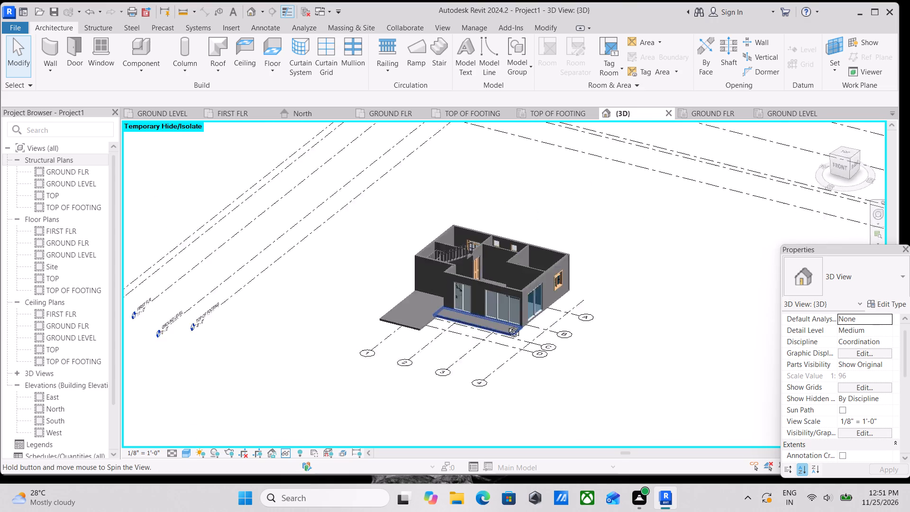
{"action": "middle_click_drag", "start_coordinate": [507, 325], "coordinate": [608, 314], "text": "shift"}
{"action": "middle_click_drag", "start_coordinate": [587, 317], "coordinate": [646, 332], "text": "shift"}
{"action": "scroll", "coordinate": [625, 326], "scroll_direction": "up", "scroll_amount": 1, "text": "shift"}
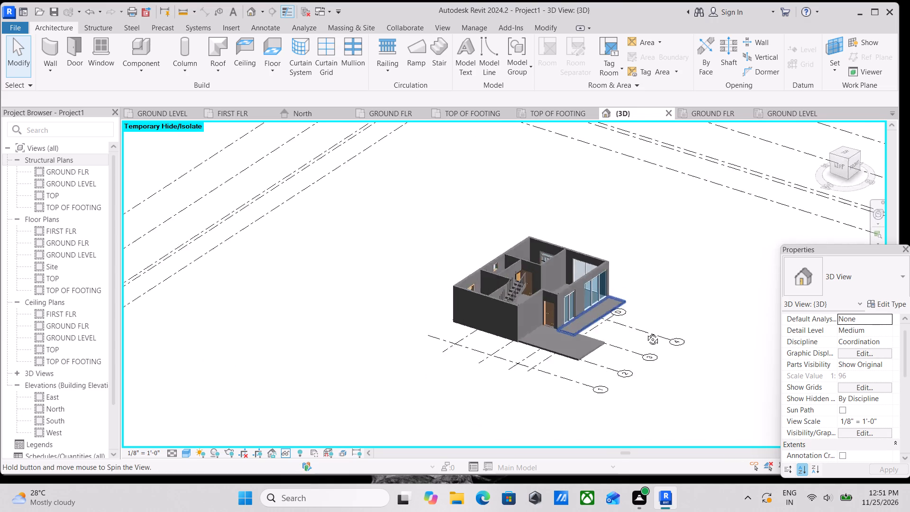
{"action": "middle_click_drag", "start_coordinate": [646, 332], "coordinate": [648, 332], "text": "shift"}
{"action": "scroll", "coordinate": [589, 328], "scroll_direction": "up", "scroll_amount": 4}
{"action": "middle_click_drag", "start_coordinate": [568, 305], "coordinate": [588, 337], "text": "shift"}
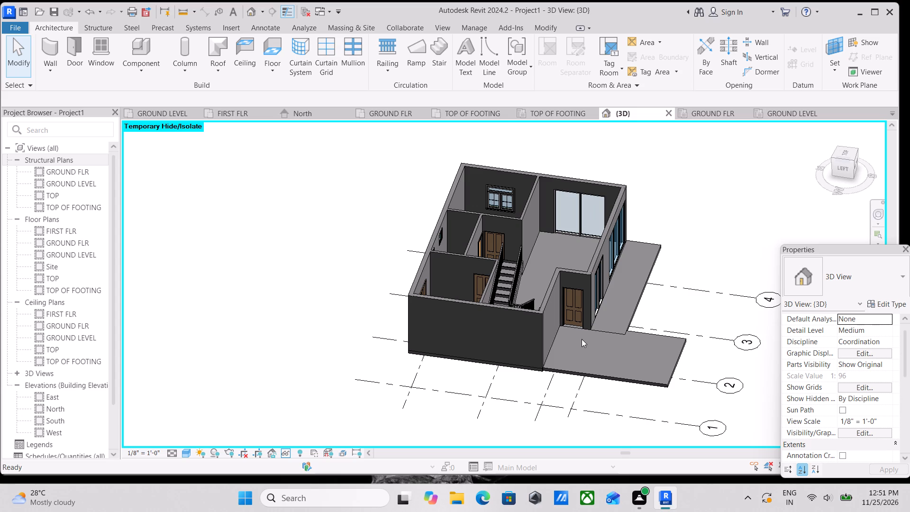
{"action": "scroll", "coordinate": [587, 312], "scroll_direction": "up", "scroll_amount": 2}
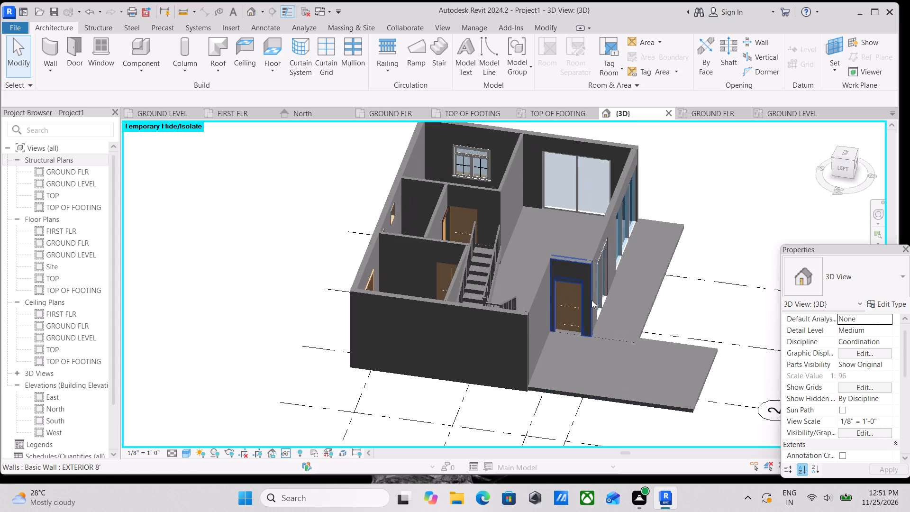
{"action": "scroll", "coordinate": [591, 297], "scroll_direction": "down", "scroll_amount": 4}
{"action": "middle_click_drag", "start_coordinate": [590, 289], "coordinate": [577, 273]}
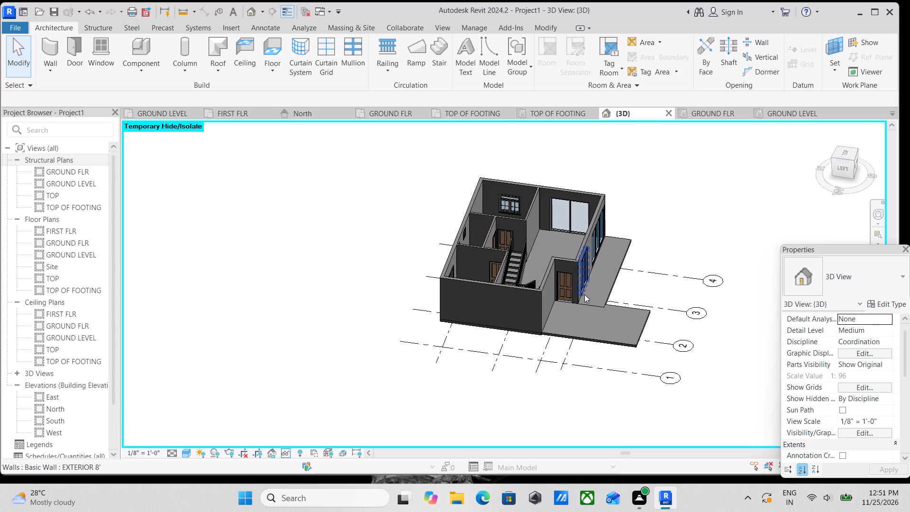
{"action": "middle_click_drag", "start_coordinate": [585, 294], "coordinate": [468, 215], "text": "shift"}
{"action": "middle_click_drag", "start_coordinate": [535, 278], "coordinate": [499, 229], "text": "shift"}
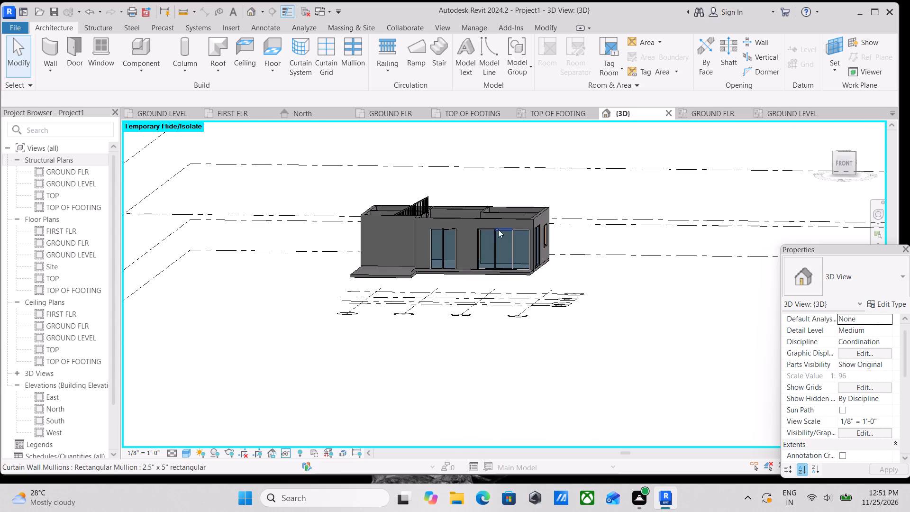
Orient the 3D view to the front of the house, with the facade enlarged.
{"action": "left_click", "coordinate": [839, 163]}
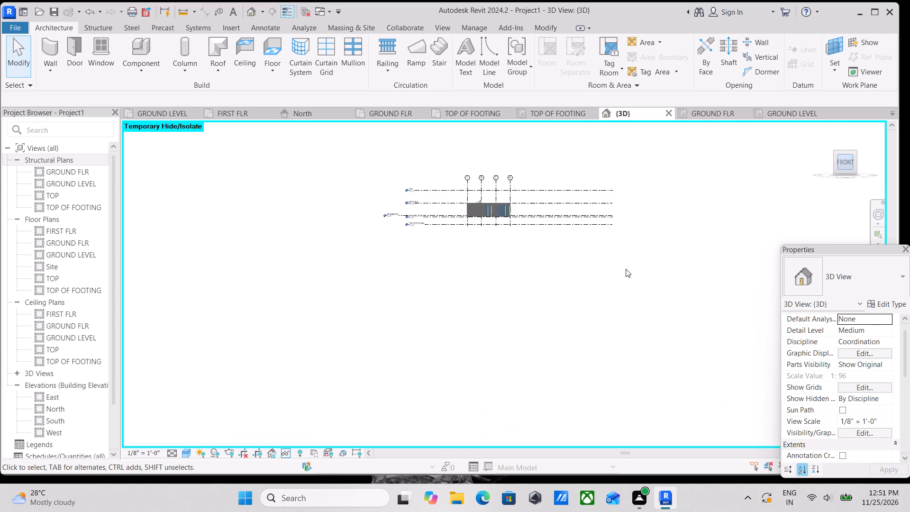
{"action": "scroll", "coordinate": [557, 284], "scroll_direction": "up", "scroll_amount": 4}
{"action": "scroll", "coordinate": [457, 305], "scroll_direction": "up", "scroll_amount": 6}
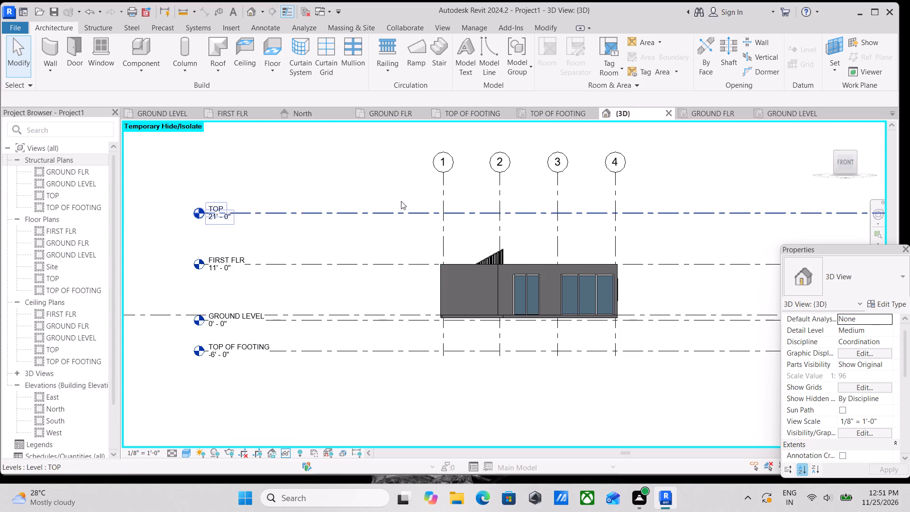
{"action": "scroll", "coordinate": [421, 291], "scroll_direction": "up", "scroll_amount": 4}
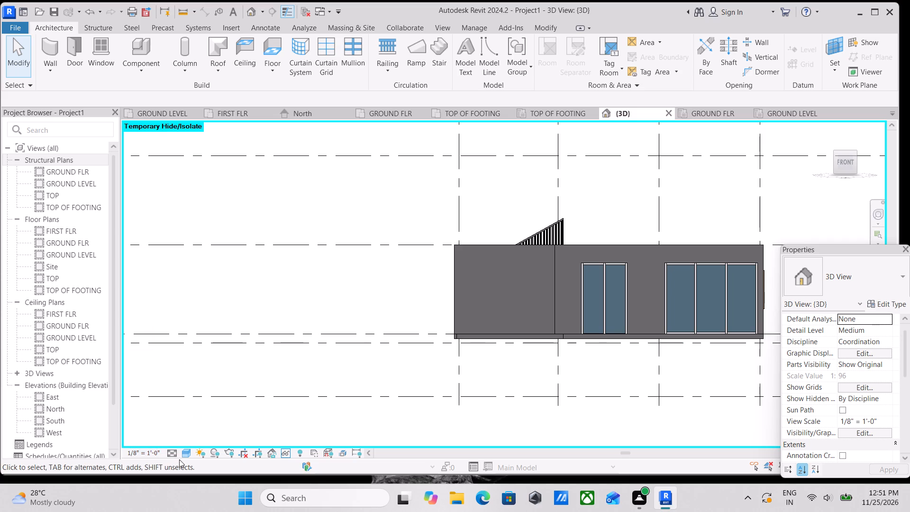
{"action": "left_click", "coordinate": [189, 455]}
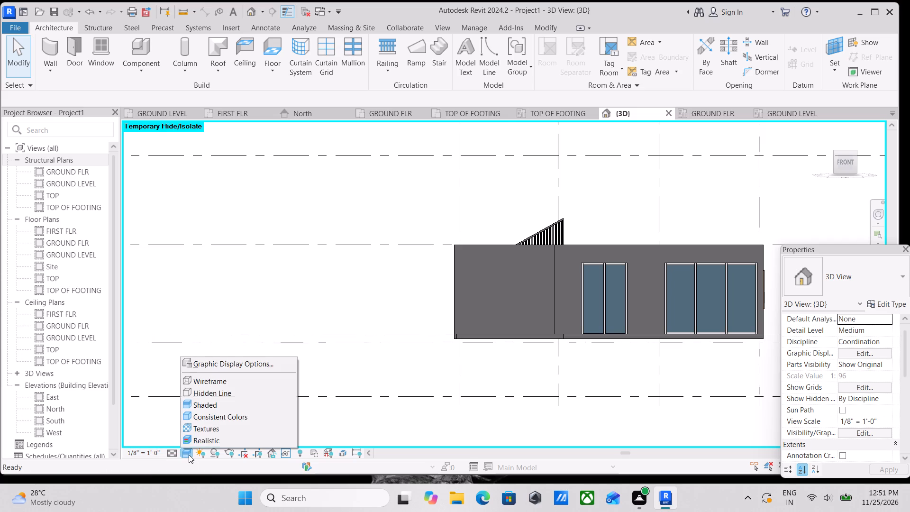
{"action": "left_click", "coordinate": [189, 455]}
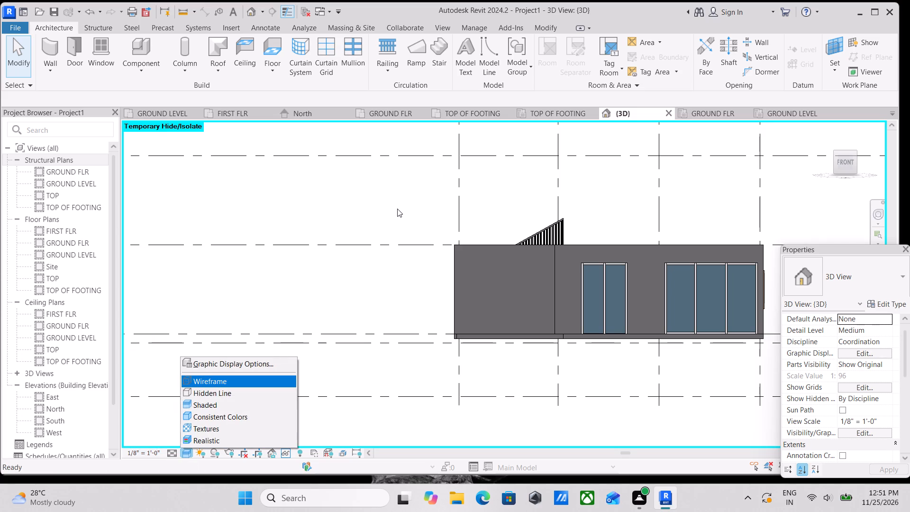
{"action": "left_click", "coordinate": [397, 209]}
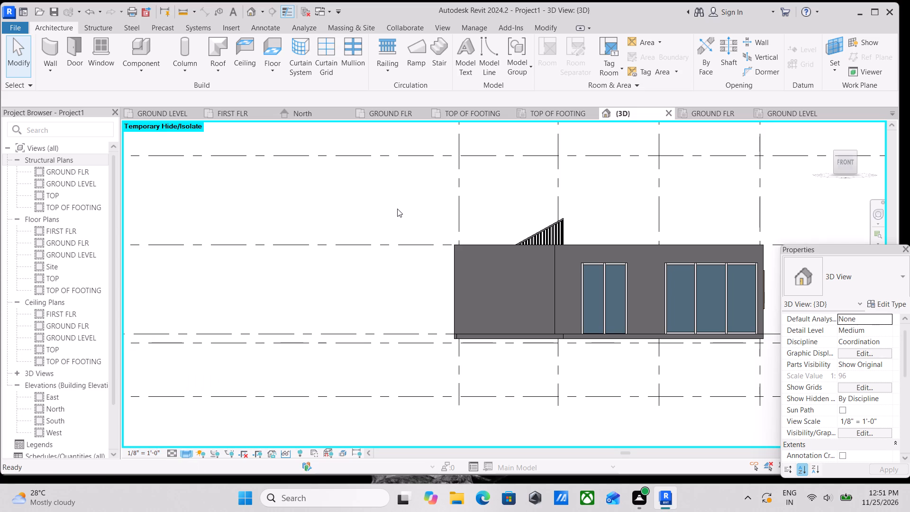
Examine the front facade's glazed openings and the floor slab edge below them.
{"action": "scroll", "coordinate": [711, 365], "scroll_direction": "up", "scroll_amount": 3}
{"action": "scroll", "coordinate": [739, 310], "scroll_direction": "up", "scroll_amount": 3}
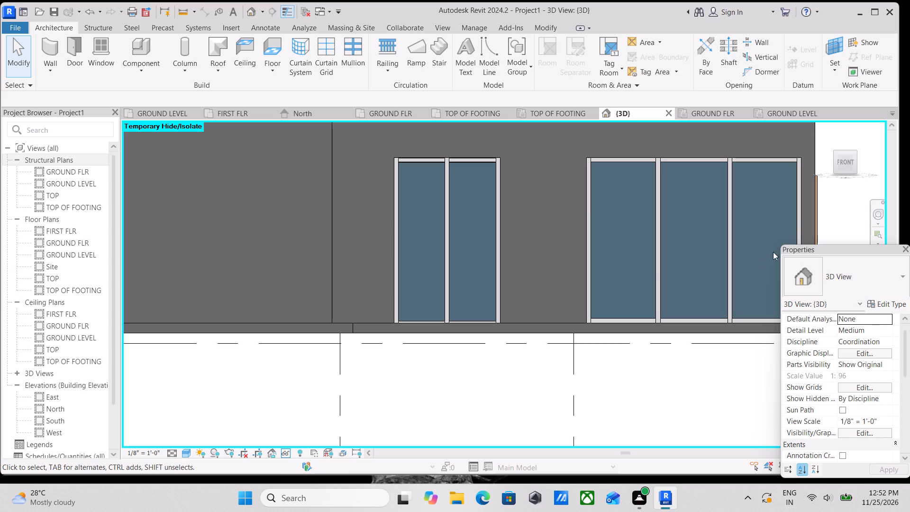
{"action": "scroll", "coordinate": [640, 254], "scroll_direction": "down", "scroll_amount": 2}
{"action": "middle_click_drag", "start_coordinate": [624, 258], "coordinate": [512, 264]}
{"action": "scroll", "coordinate": [554, 265], "scroll_direction": "down", "scroll_amount": 2}
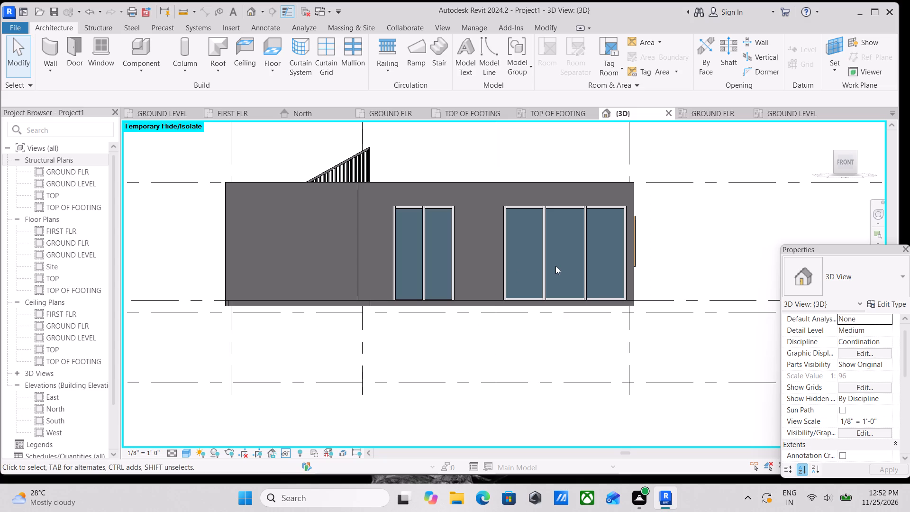
{"action": "scroll", "coordinate": [555, 266], "scroll_direction": "up", "scroll_amount": 1}
{"action": "scroll", "coordinate": [557, 266], "scroll_direction": "down", "scroll_amount": 3}
{"action": "scroll", "coordinate": [536, 263], "scroll_direction": "up", "scroll_amount": 1}
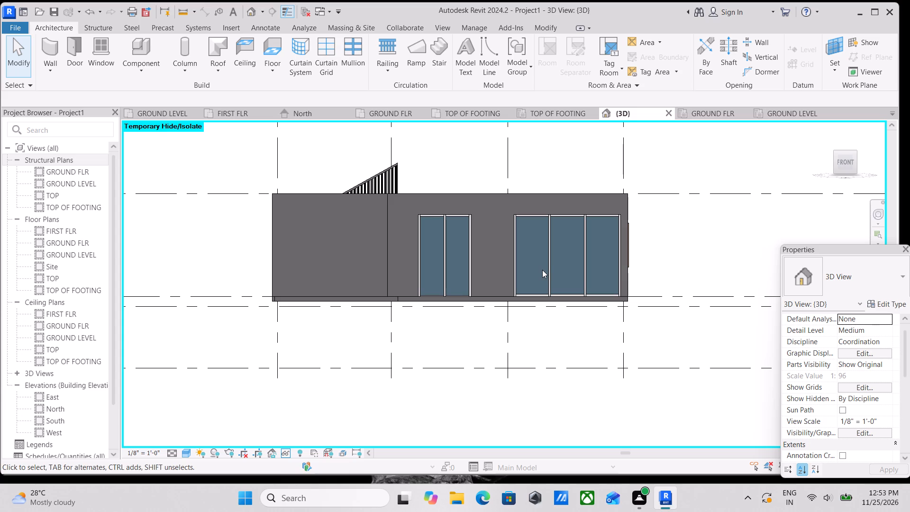
Examine the house's front-right corner, including the storefront curtain walls, the side window and the floor slab edge.
{"action": "middle_click_drag", "start_coordinate": [547, 274], "coordinate": [502, 301], "text": "shift"}
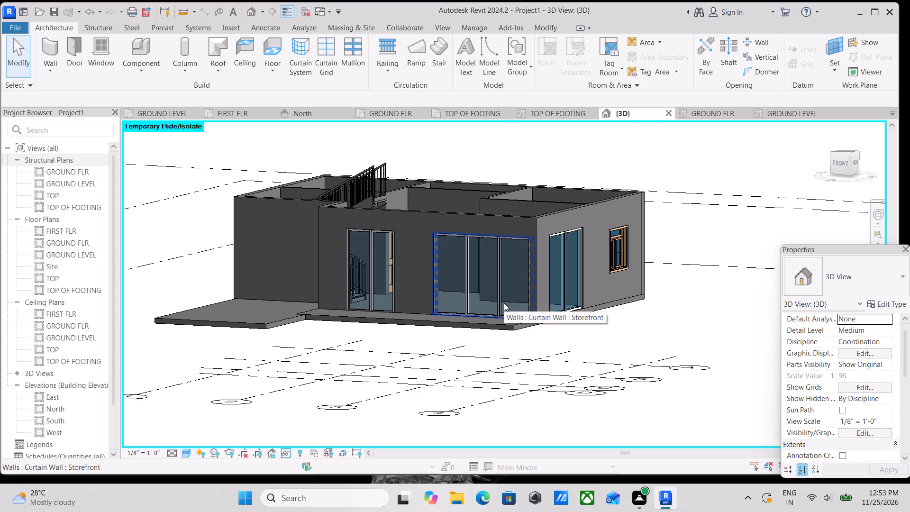
{"action": "scroll", "coordinate": [506, 303], "scroll_direction": "up", "scroll_amount": 3}
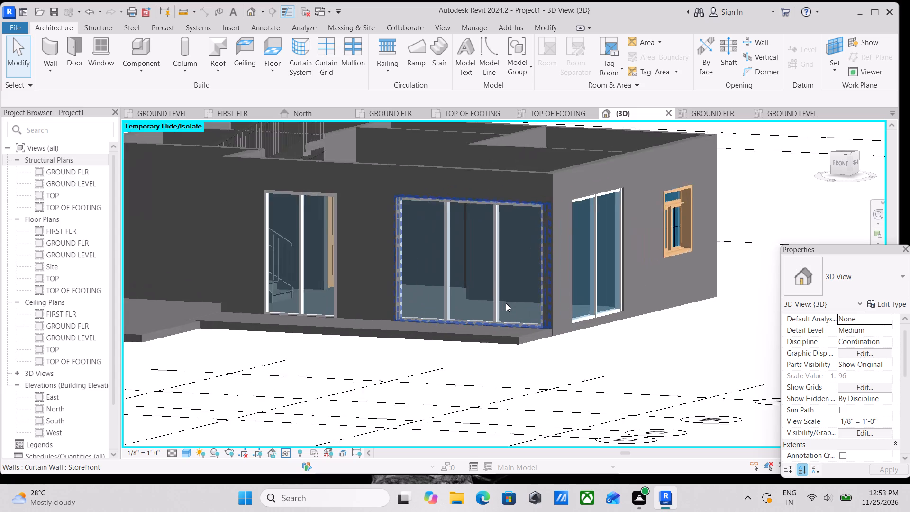
{"action": "scroll", "coordinate": [506, 303], "scroll_direction": "down", "scroll_amount": 4}
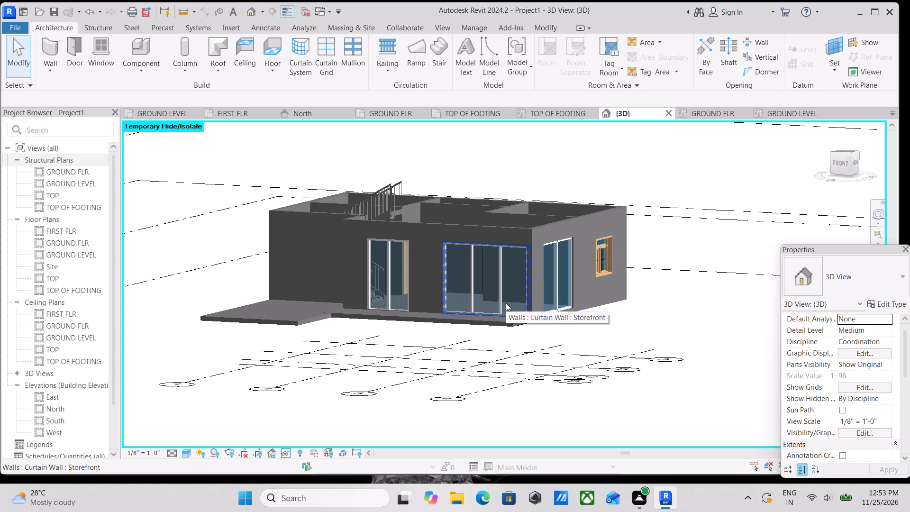
{"action": "scroll", "coordinate": [506, 303], "scroll_direction": "up", "scroll_amount": 1}
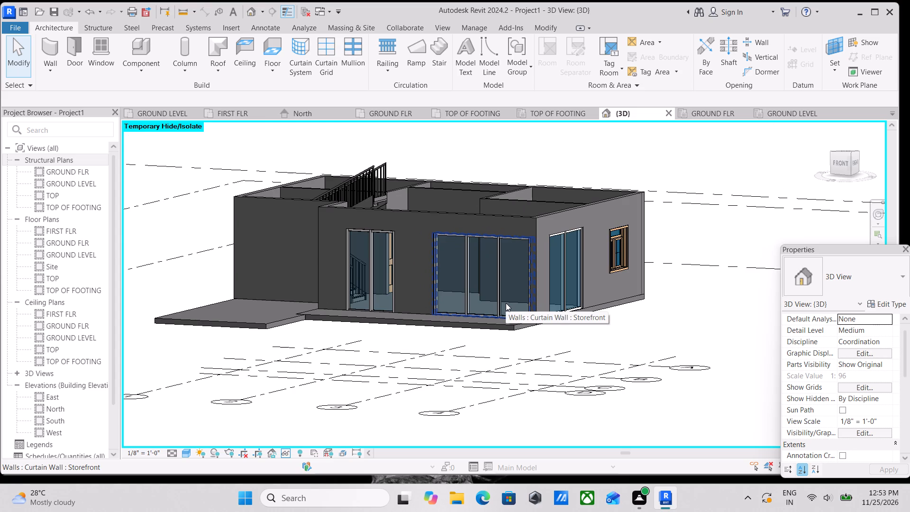
{"action": "scroll", "coordinate": [506, 303], "scroll_direction": "up", "scroll_amount": 1}
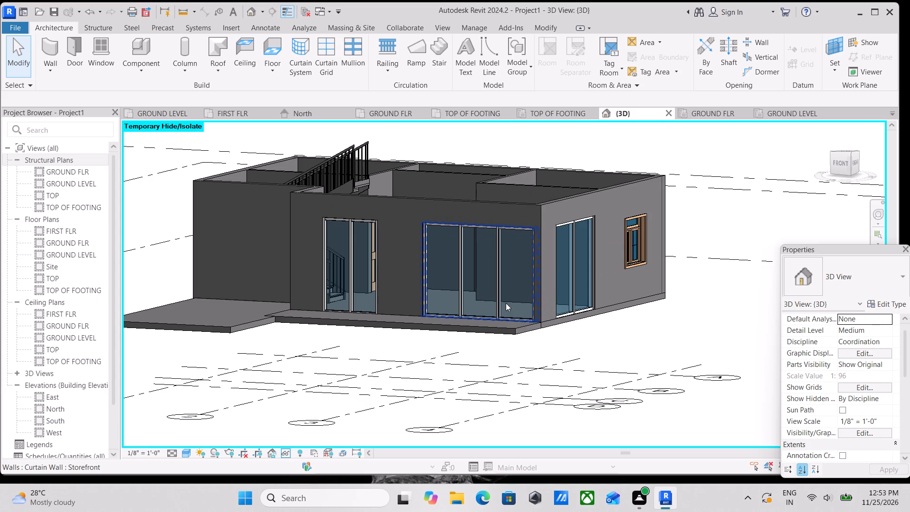
{"action": "scroll", "coordinate": [509, 302], "scroll_direction": "down", "scroll_amount": 3}
{"action": "scroll", "coordinate": [572, 300], "scroll_direction": "up", "scroll_amount": 3}
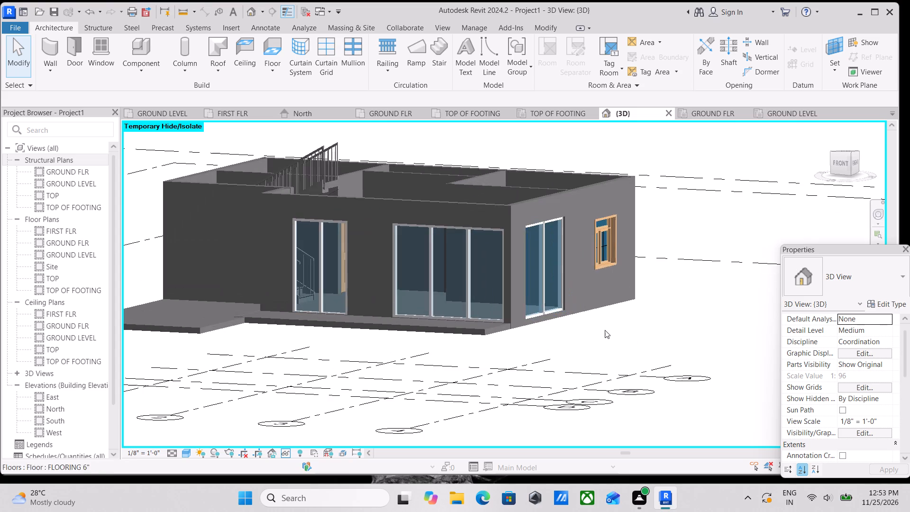
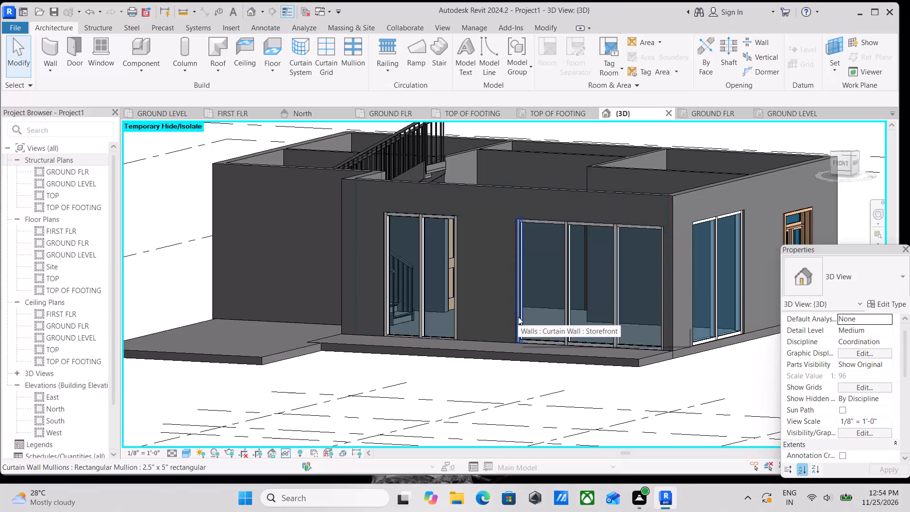
Examine the front facade's storefront curtain walls and the FLOORING 6" slab edge along their base.
{"action": "scroll", "coordinate": [543, 370], "scroll_direction": "up", "scroll_amount": 2}
{"action": "scroll", "coordinate": [545, 347], "scroll_direction": "down", "scroll_amount": 3}
{"action": "middle_click_drag", "start_coordinate": [547, 347], "coordinate": [625, 362]}
{"action": "scroll", "coordinate": [510, 341], "scroll_direction": "down", "scroll_amount": 2}
{"action": "middle_click_drag", "start_coordinate": [510, 341], "coordinate": [433, 320]}
{"action": "middle_click_drag", "start_coordinate": [563, 313], "coordinate": [415, 301]}
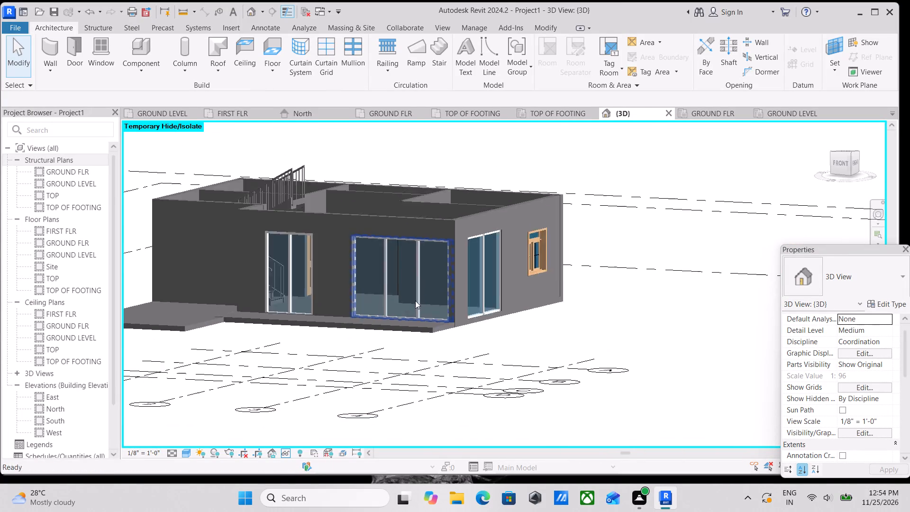
{"action": "middle_click_drag", "start_coordinate": [415, 301], "coordinate": [513, 358]}
{"action": "scroll", "coordinate": [493, 350], "scroll_direction": "up", "scroll_amount": 2}
{"action": "scroll", "coordinate": [390, 320], "scroll_direction": "up", "scroll_amount": 1}
{"action": "middle_click_drag", "start_coordinate": [390, 320], "coordinate": [341, 323]}
{"action": "scroll", "coordinate": [422, 382], "scroll_direction": "up", "scroll_amount": 1}
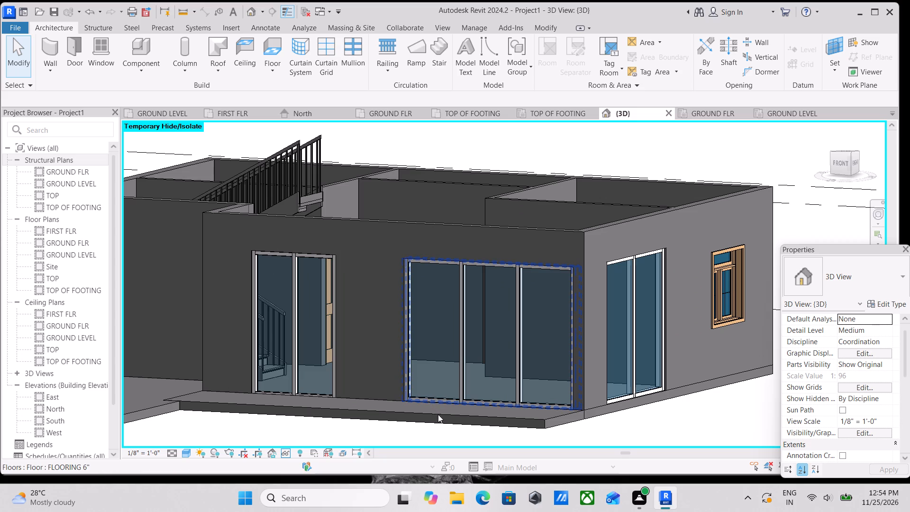
{"action": "scroll", "coordinate": [440, 418], "scroll_direction": "up", "scroll_amount": 2}
{"action": "scroll", "coordinate": [441, 418], "scroll_direction": "down", "scroll_amount": 2}
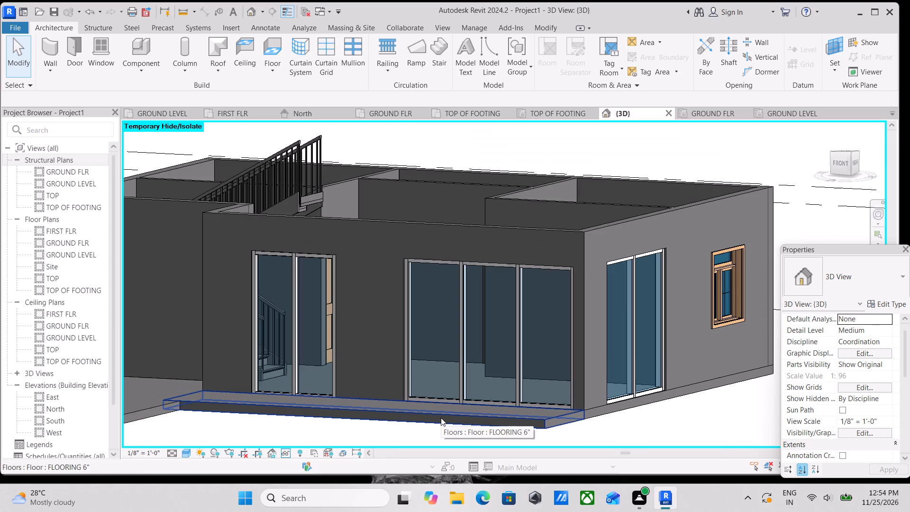
{"action": "scroll", "coordinate": [441, 418], "scroll_direction": "up", "scroll_amount": 1}
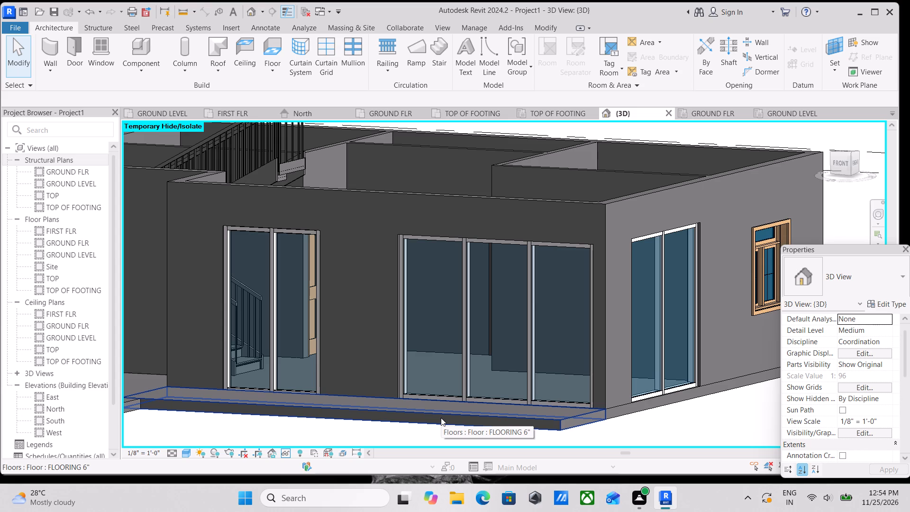
{"action": "scroll", "coordinate": [441, 418], "scroll_direction": "up", "scroll_amount": 2}
{"action": "scroll", "coordinate": [442, 418], "scroll_direction": "down", "scroll_amount": 2}
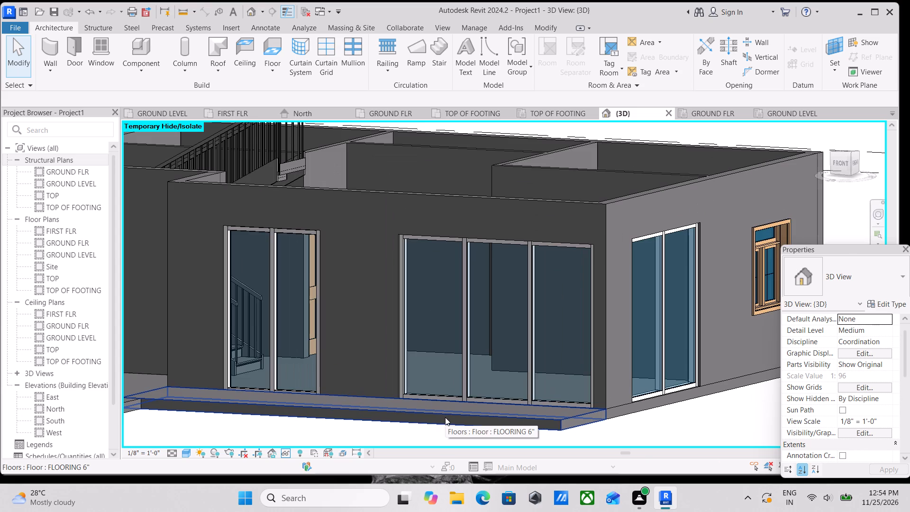
{"action": "scroll", "coordinate": [445, 417], "scroll_direction": "up", "scroll_amount": 1}
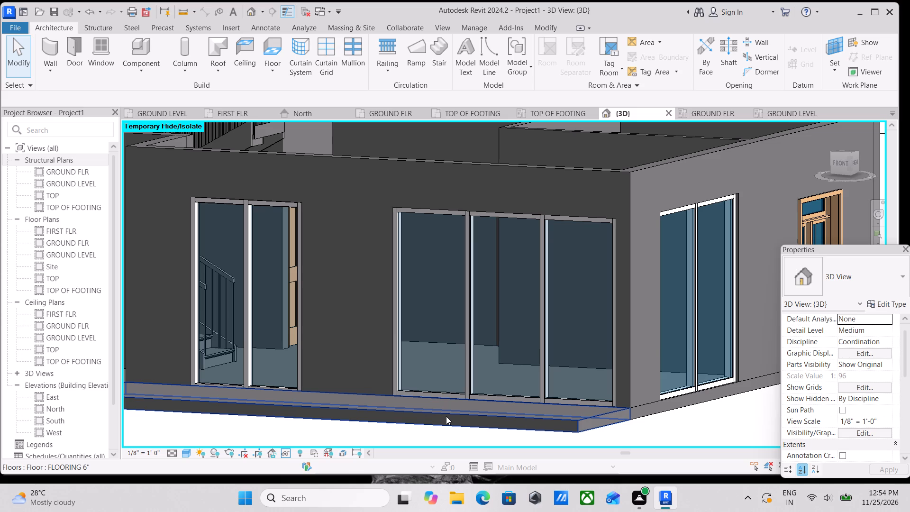
{"action": "scroll", "coordinate": [503, 416], "scroll_direction": "down", "scroll_amount": 2}
{"action": "scroll", "coordinate": [503, 416], "scroll_direction": "up", "scroll_amount": 2}
Examine the whole house from its front corner, including the entrance slab, level lines and grids.
{"action": "scroll", "coordinate": [517, 344], "scroll_direction": "down", "scroll_amount": 2}
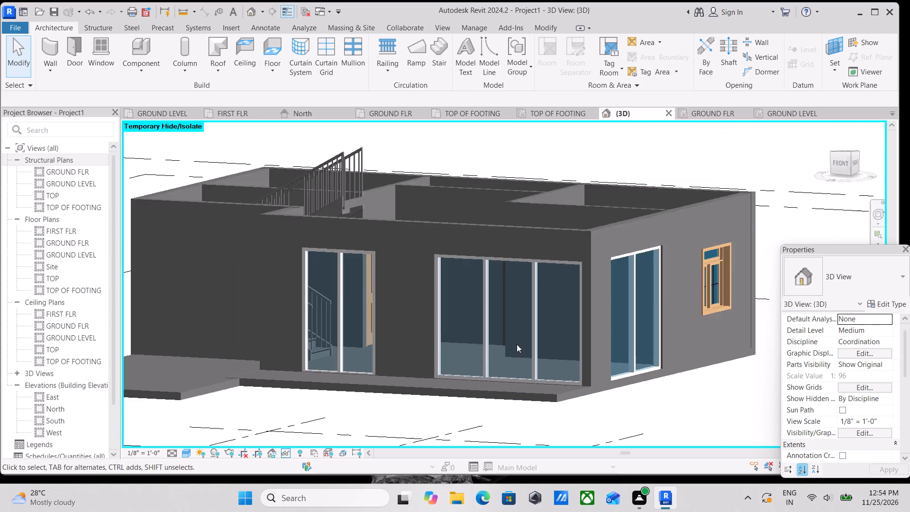
{"action": "scroll", "coordinate": [517, 344], "scroll_direction": "down", "scroll_amount": 3}
{"action": "middle_click_drag", "start_coordinate": [517, 348], "coordinate": [509, 392]}
{"action": "middle_click_drag", "start_coordinate": [567, 368], "coordinate": [685, 332]}
{"action": "middle_click_drag", "start_coordinate": [650, 352], "coordinate": [561, 310]}
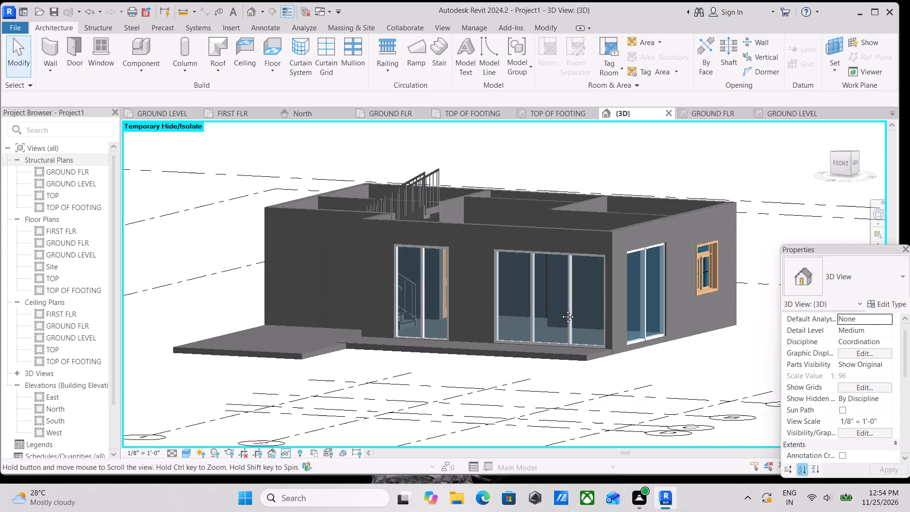
{"action": "middle_click_drag", "start_coordinate": [561, 310], "coordinate": [559, 308]}
{"action": "middle_click_drag", "start_coordinate": [589, 357], "coordinate": [591, 365]}
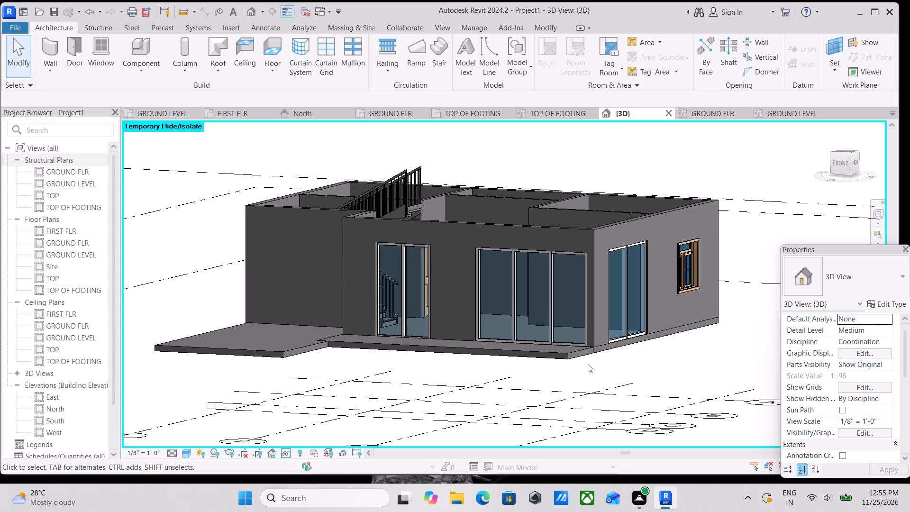
{"action": "scroll", "coordinate": [541, 362], "scroll_direction": "down", "scroll_amount": 4}
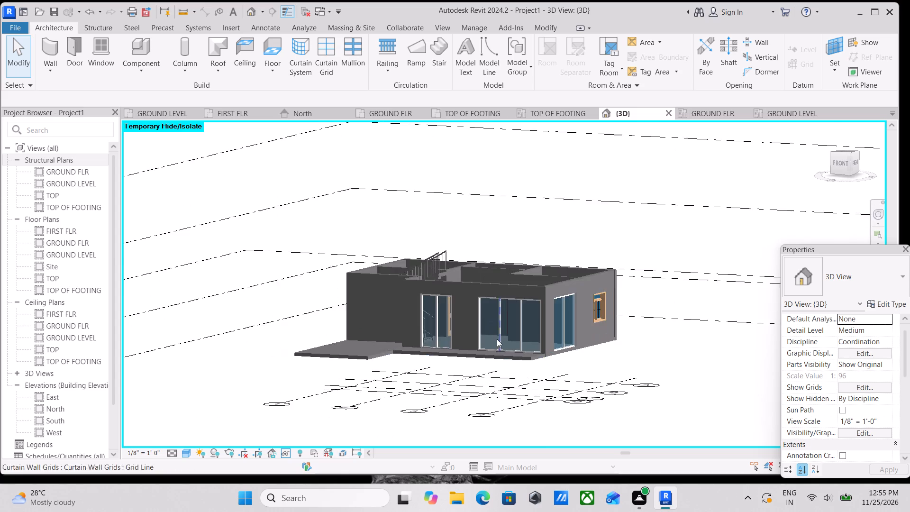
{"action": "scroll", "coordinate": [497, 339], "scroll_direction": "down", "scroll_amount": 1}
{"action": "middle_click_drag", "start_coordinate": [501, 350], "coordinate": [522, 373]}
{"action": "scroll", "coordinate": [573, 353], "scroll_direction": "down", "scroll_amount": 2}
{"action": "middle_click_drag", "start_coordinate": [574, 353], "coordinate": [516, 315]}
{"action": "middle_click_drag", "start_coordinate": [576, 368], "coordinate": [532, 367]}
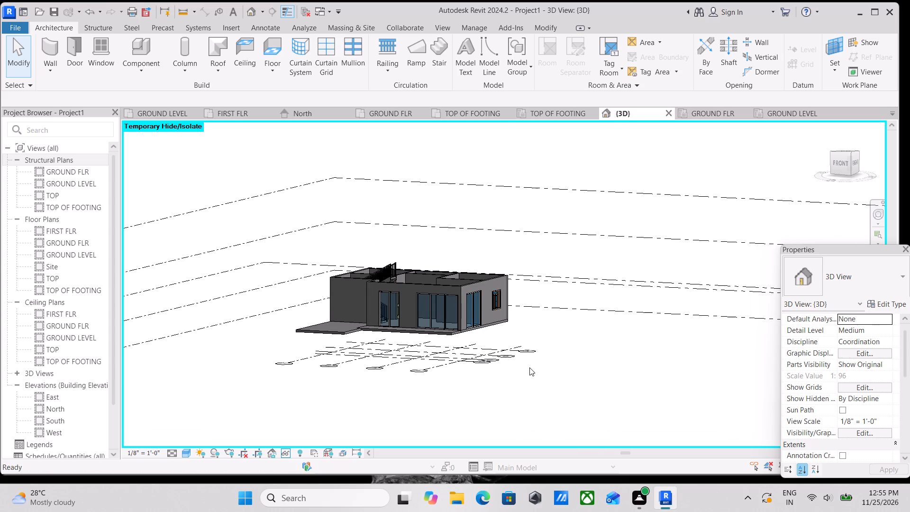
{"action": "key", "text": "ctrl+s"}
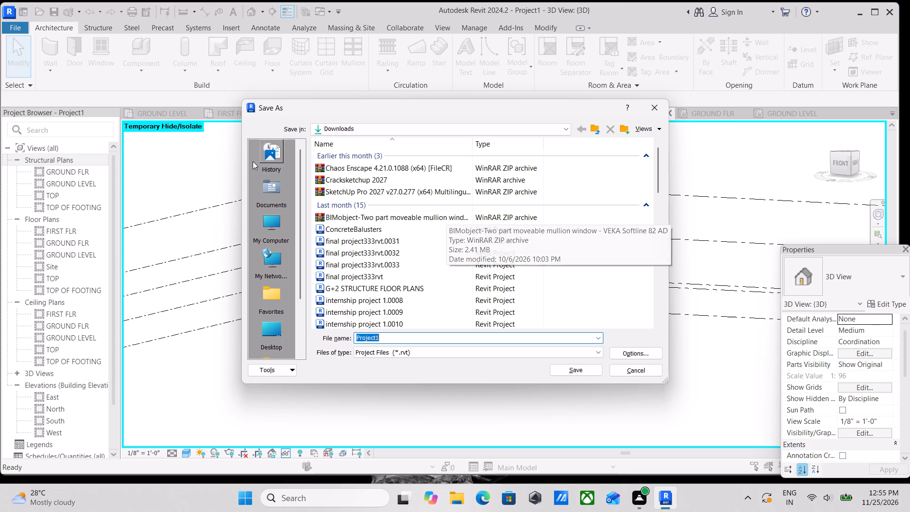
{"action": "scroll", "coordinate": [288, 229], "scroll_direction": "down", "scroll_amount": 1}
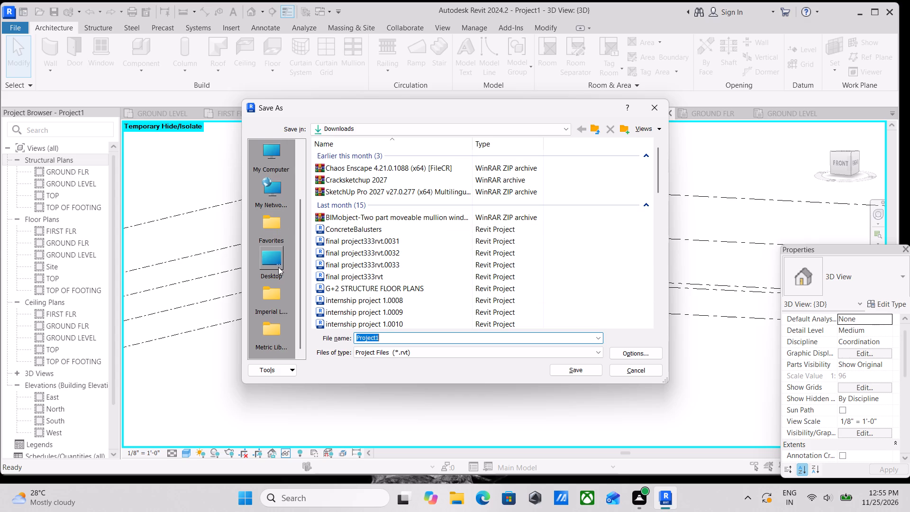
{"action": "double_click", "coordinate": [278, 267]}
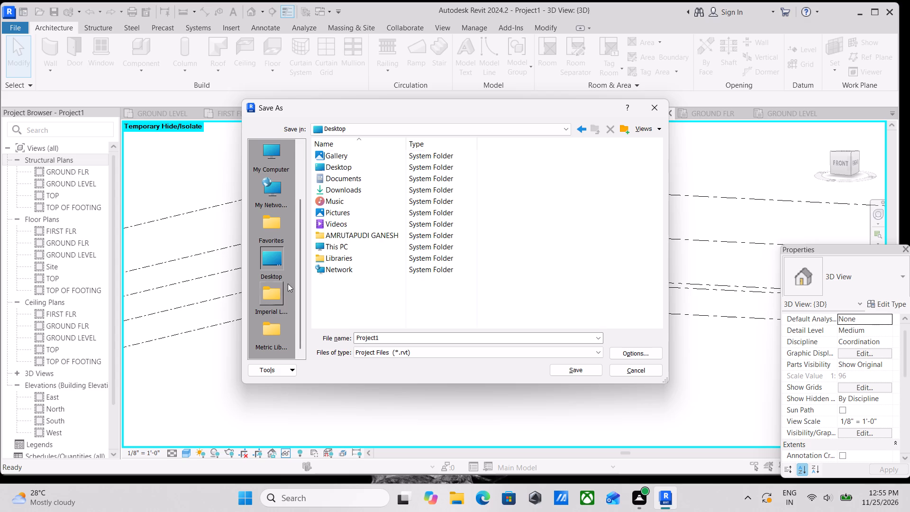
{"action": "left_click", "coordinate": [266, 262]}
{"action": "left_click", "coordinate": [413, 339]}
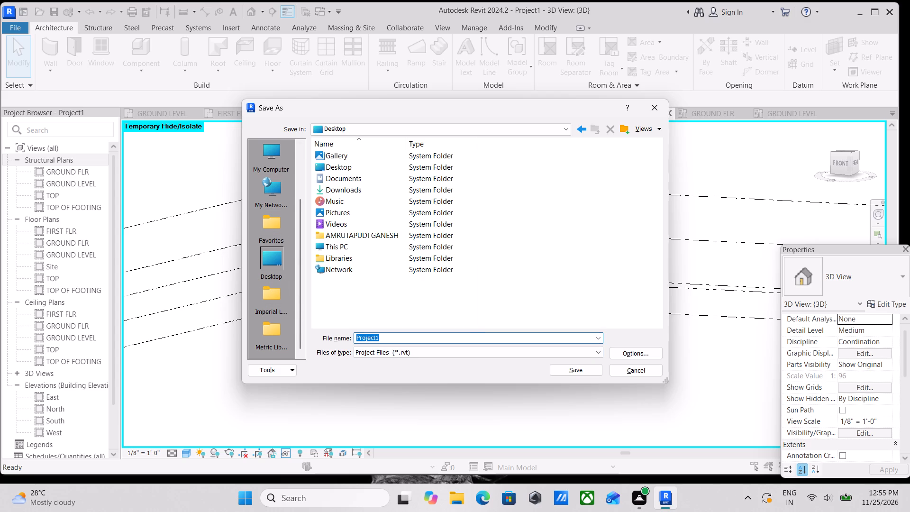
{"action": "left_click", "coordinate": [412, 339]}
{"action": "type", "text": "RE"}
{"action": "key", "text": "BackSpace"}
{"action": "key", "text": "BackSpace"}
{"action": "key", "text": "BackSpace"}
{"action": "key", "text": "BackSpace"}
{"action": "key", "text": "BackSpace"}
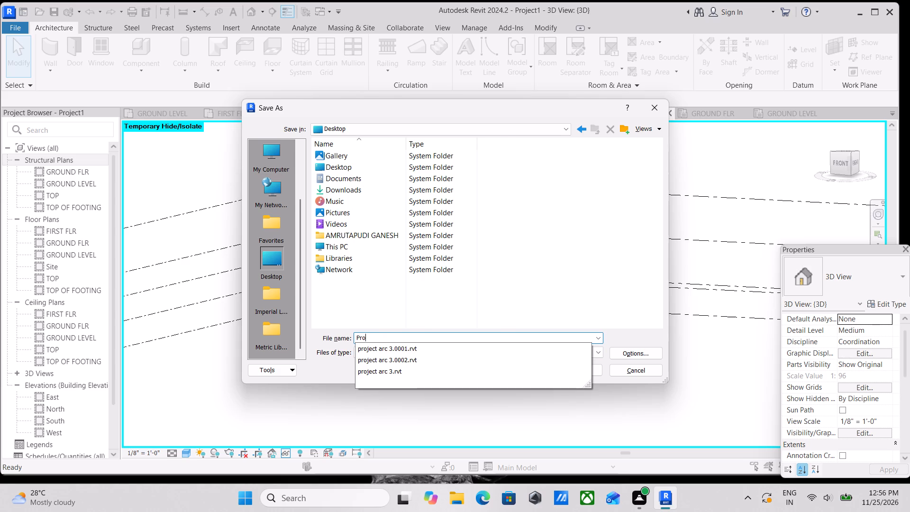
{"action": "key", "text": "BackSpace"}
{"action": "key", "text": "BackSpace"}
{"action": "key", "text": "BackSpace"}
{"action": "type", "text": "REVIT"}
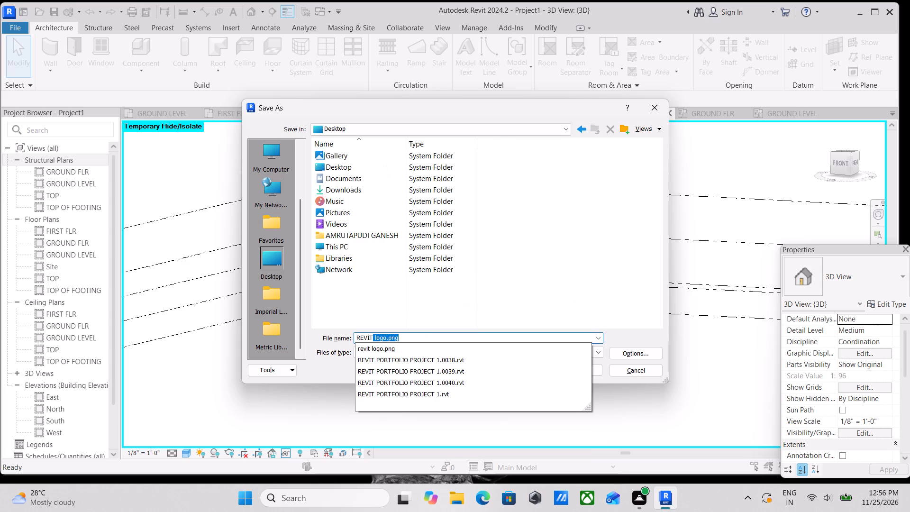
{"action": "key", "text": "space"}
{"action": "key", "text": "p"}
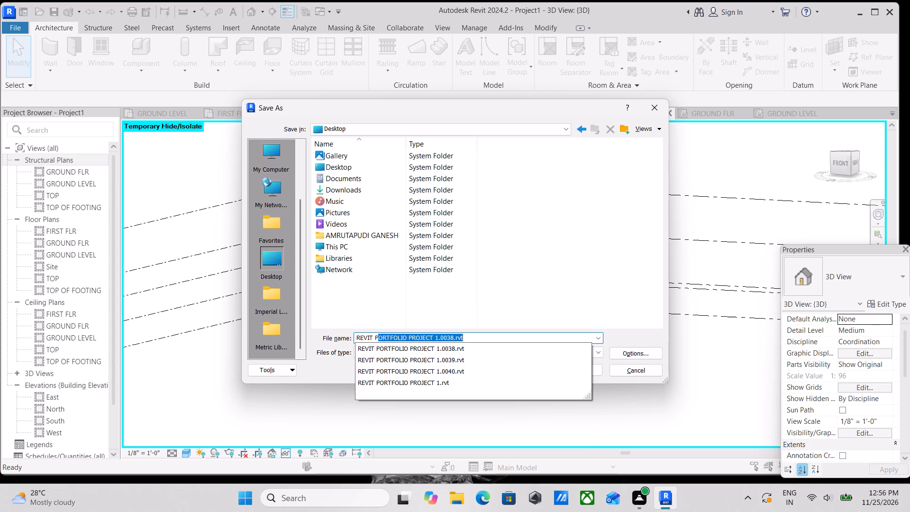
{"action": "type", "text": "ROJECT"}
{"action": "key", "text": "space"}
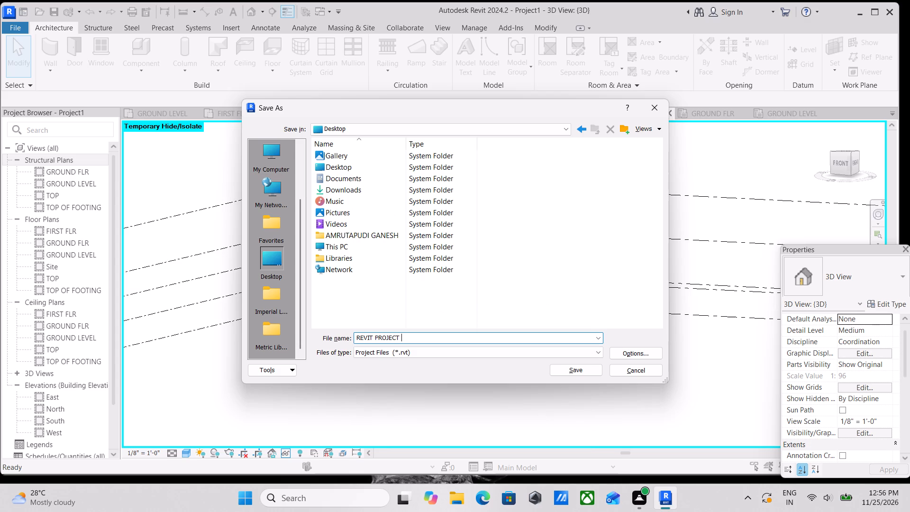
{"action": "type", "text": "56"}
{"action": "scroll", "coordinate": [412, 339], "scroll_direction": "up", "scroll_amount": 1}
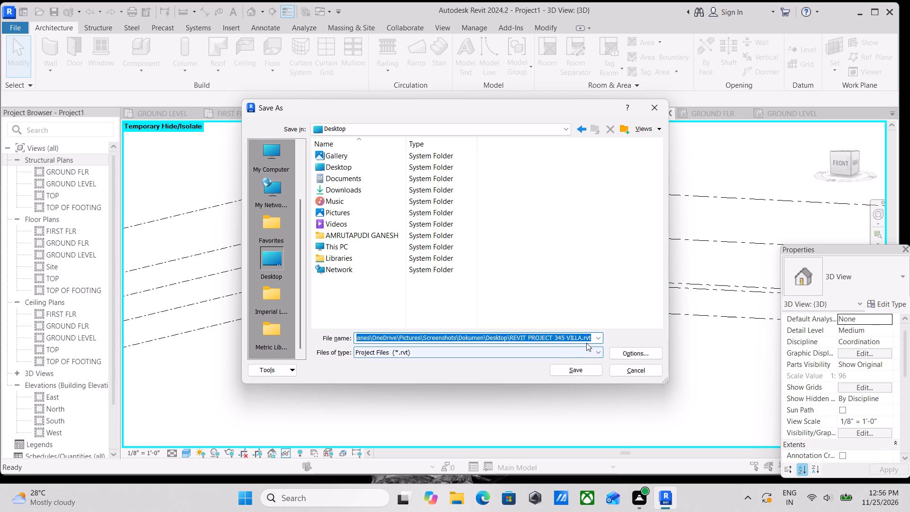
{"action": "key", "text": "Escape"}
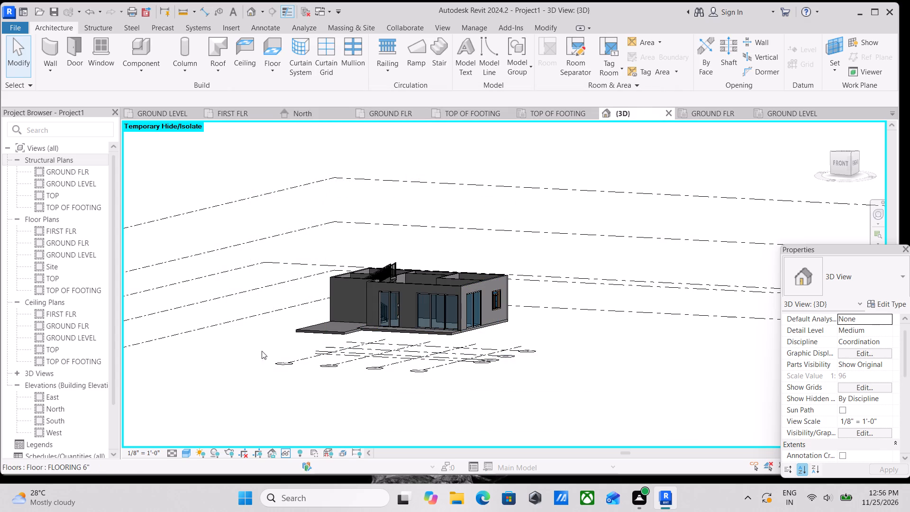
Save the project to the Desktop as a Revit project file named REVIT PROJECT 56.
{"action": "key", "text": "ctrl+s"}
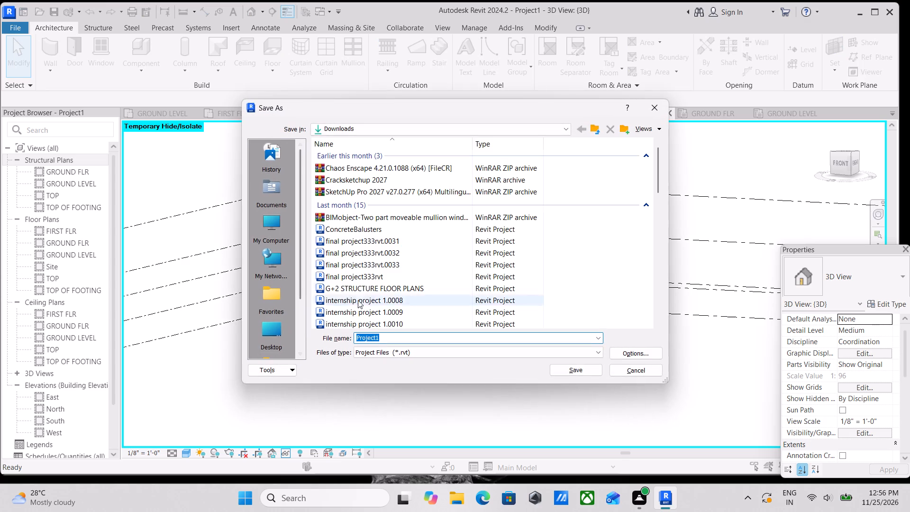
{"action": "scroll", "coordinate": [271, 297], "scroll_direction": "down", "scroll_amount": 2}
{"action": "left_click_drag", "start_coordinate": [265, 266], "coordinate": [260, 265]}
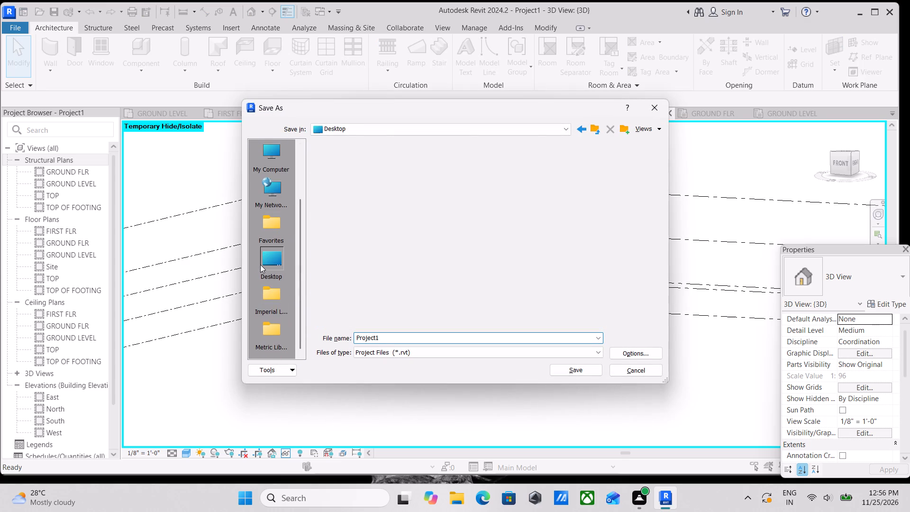
{"action": "left_click", "coordinate": [420, 334]}
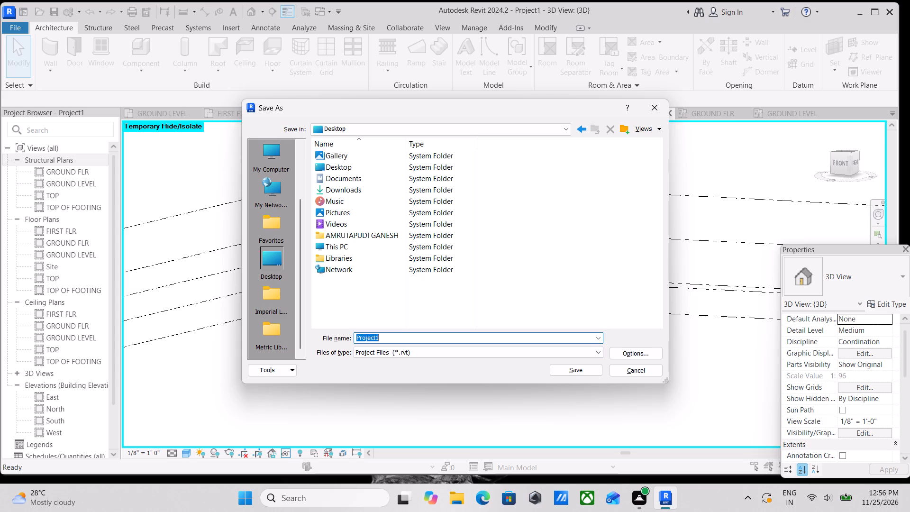
{"action": "type", "text": "RE"}
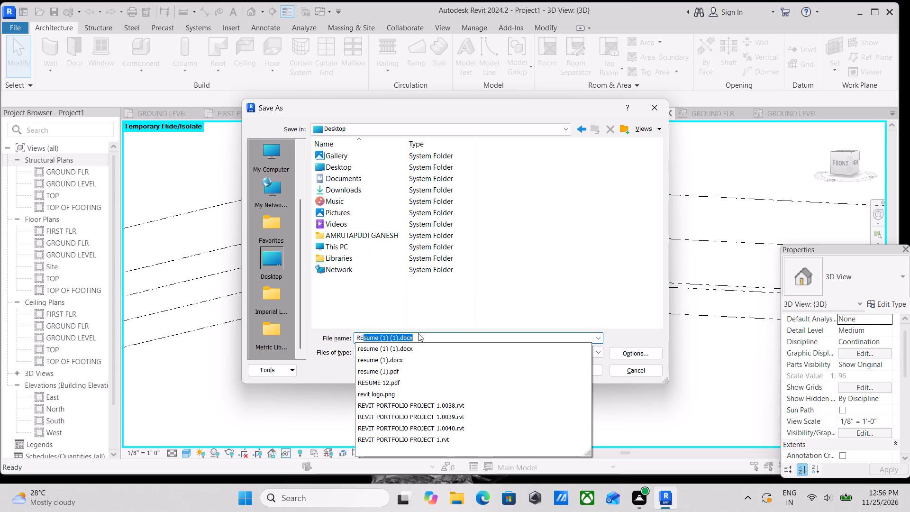
{"action": "key", "text": "v"}
{"action": "type", "text": "IT"}
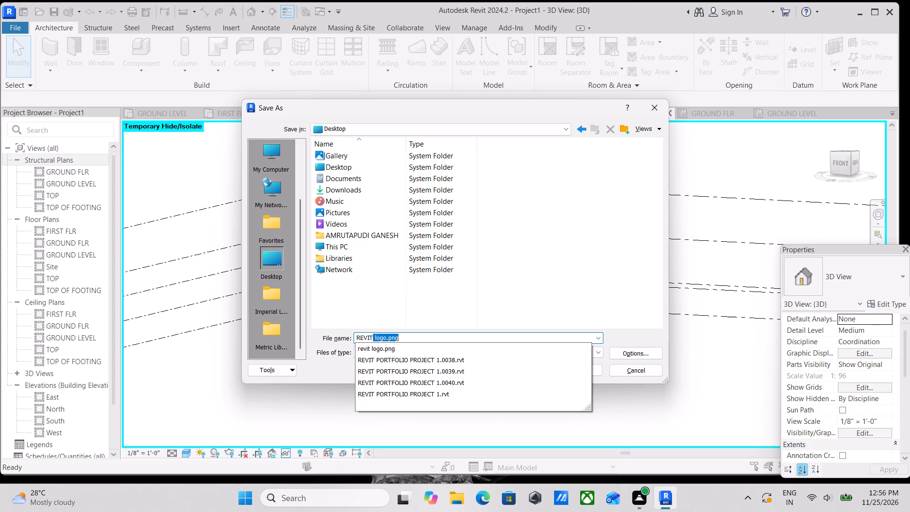
{"action": "key", "text": "space"}
{"action": "type", "text": "PROJECT"}
{"action": "key", "text": "space"}
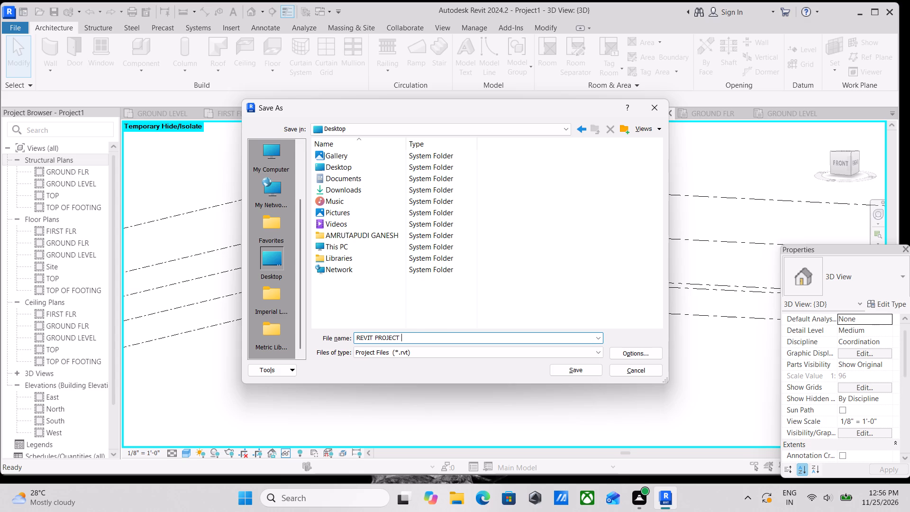
{"action": "type", "text": "56"}
{"action": "left_click", "coordinate": [584, 368]}
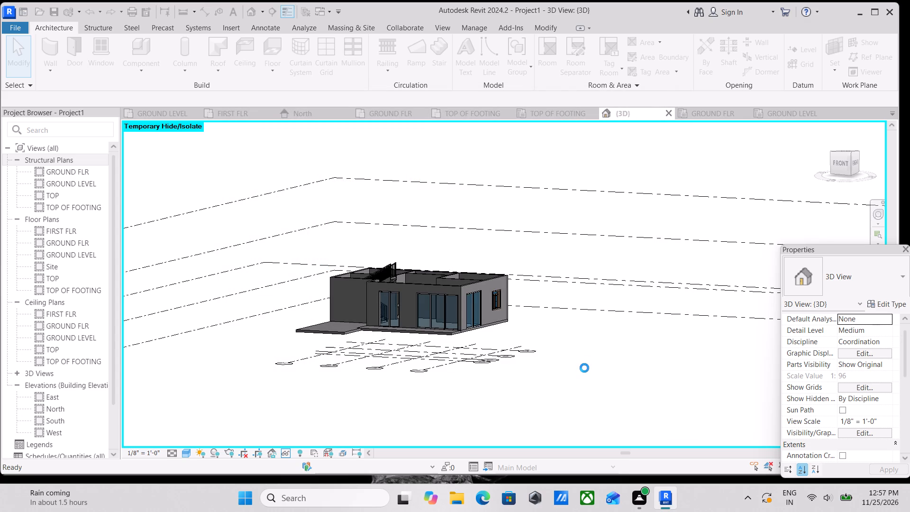
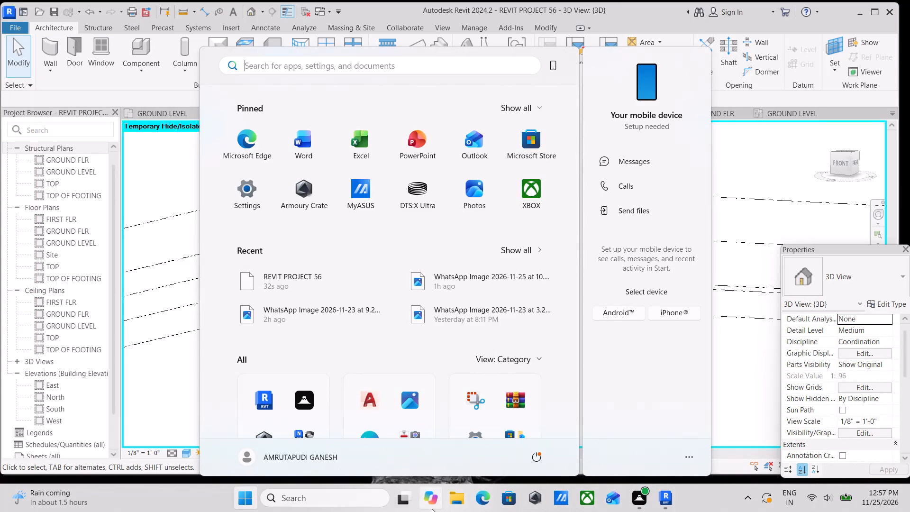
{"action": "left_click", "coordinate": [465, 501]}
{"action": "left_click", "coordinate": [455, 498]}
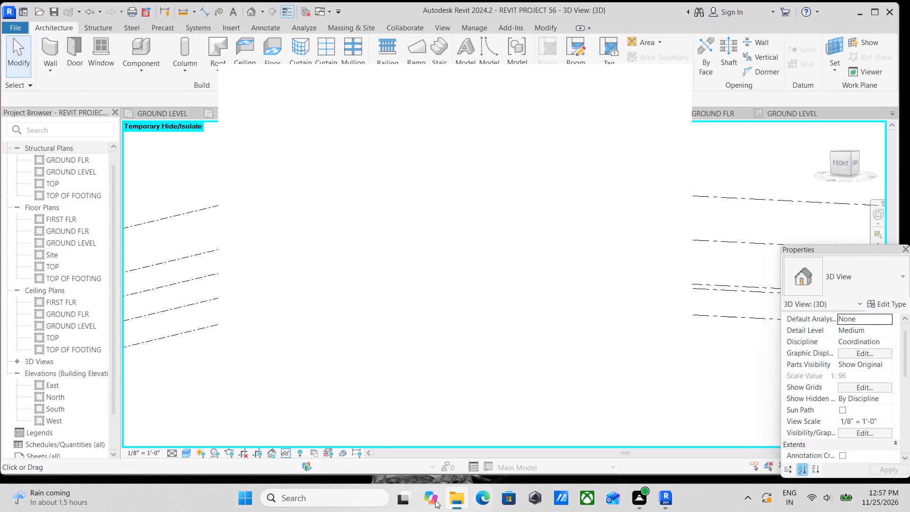
Switch back to the Revit window showing the house's 3D view and save the REVIT PROJECT 56 model again.
{"action": "left_click", "coordinate": [406, 500]}
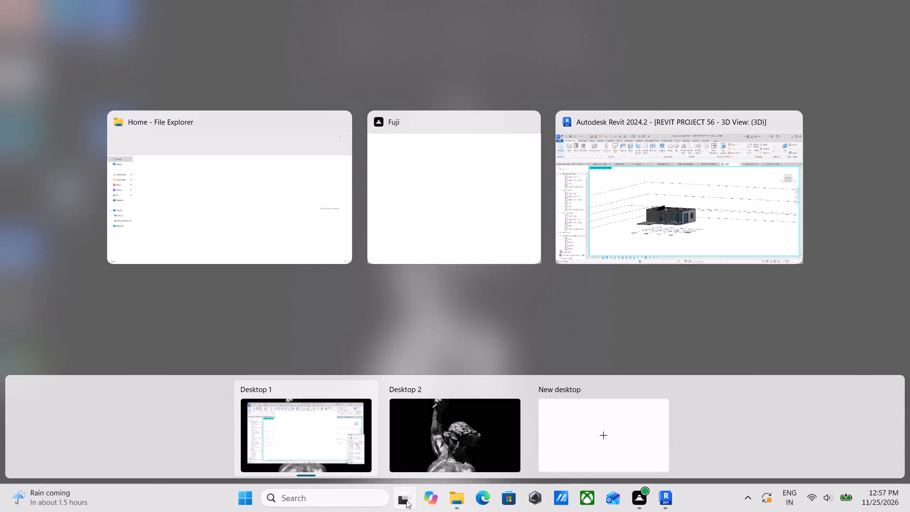
{"action": "left_click", "coordinate": [712, 200]}
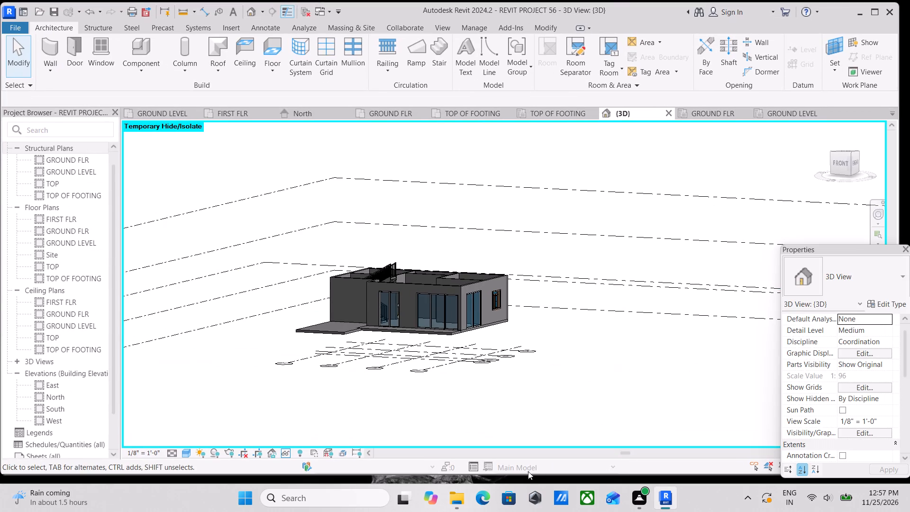
{"action": "key", "text": "ctrl+s"}
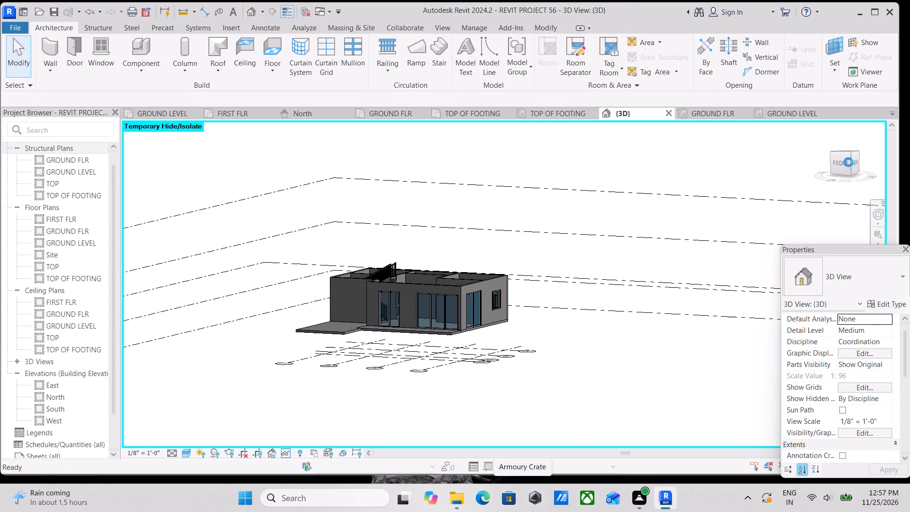
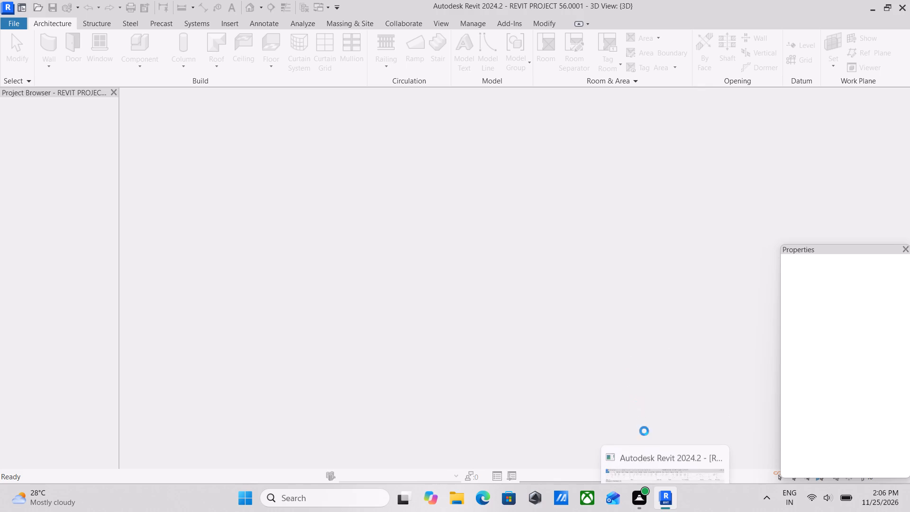
Return to the Revit 3D view and examine the house's exterior, roof slabs, glazing and foundations from several angles.
{"action": "left_click", "coordinate": [655, 438]}
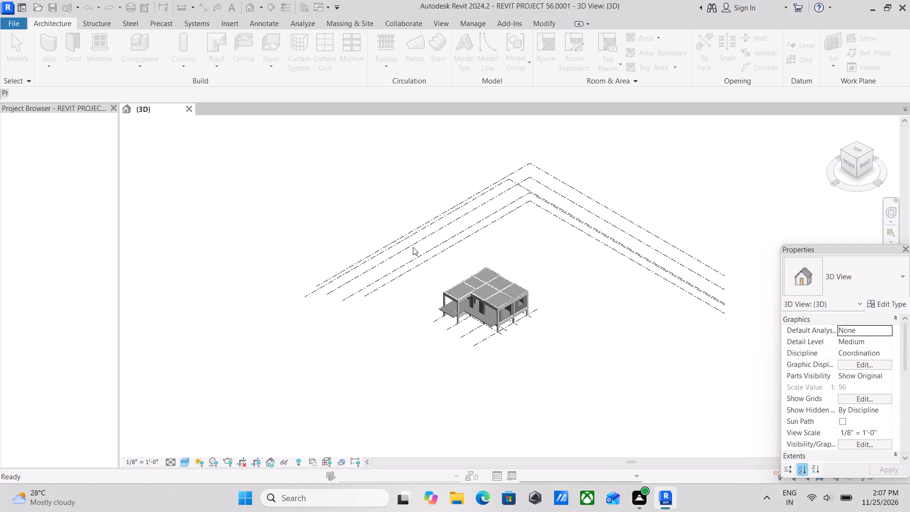
{"action": "scroll", "coordinate": [456, 311], "scroll_direction": "up", "scroll_amount": 3}
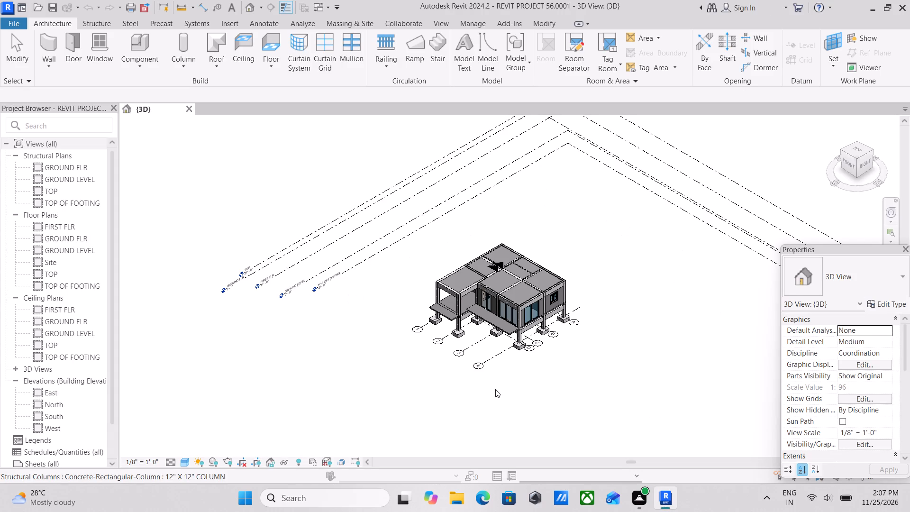
{"action": "scroll", "coordinate": [620, 496], "scroll_direction": "up", "scroll_amount": 3}
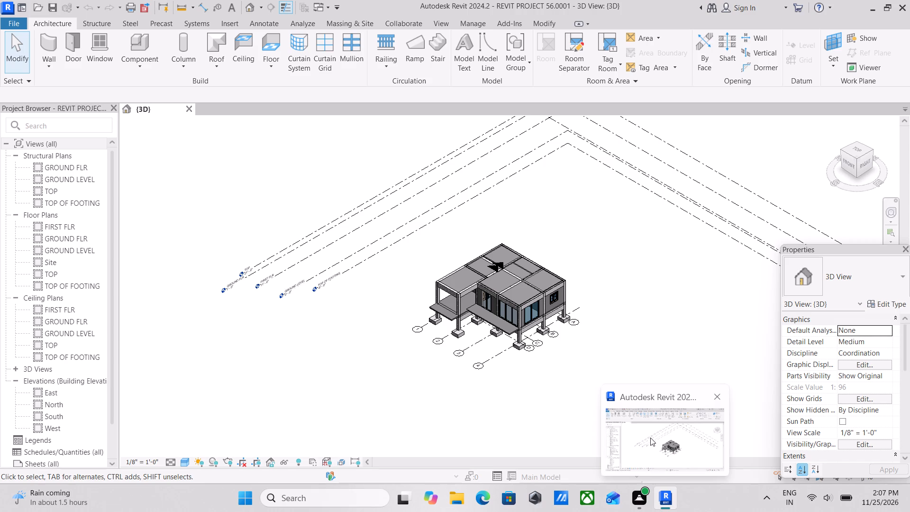
{"action": "scroll", "coordinate": [523, 301], "scroll_direction": "up", "scroll_amount": 10}
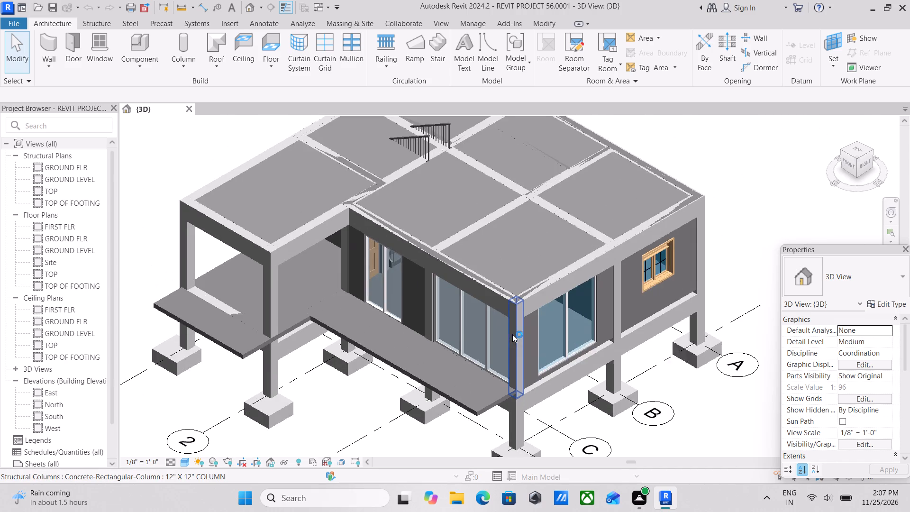
{"action": "scroll", "coordinate": [584, 319], "scroll_direction": "up", "scroll_amount": 1}
{"action": "middle_click_drag", "start_coordinate": [584, 319], "coordinate": [586, 336]}
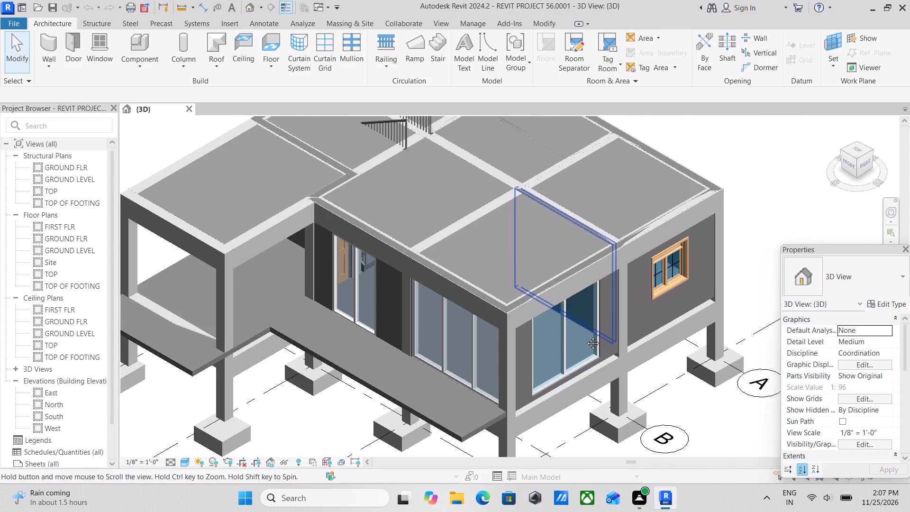
{"action": "middle_click_drag", "start_coordinate": [586, 336], "coordinate": [586, 341]}
{"action": "scroll", "coordinate": [464, 359], "scroll_direction": "down", "scroll_amount": 3}
{"action": "middle_click_drag", "start_coordinate": [487, 371], "coordinate": [508, 344]}
{"action": "scroll", "coordinate": [508, 344], "scroll_direction": "down", "scroll_amount": 2}
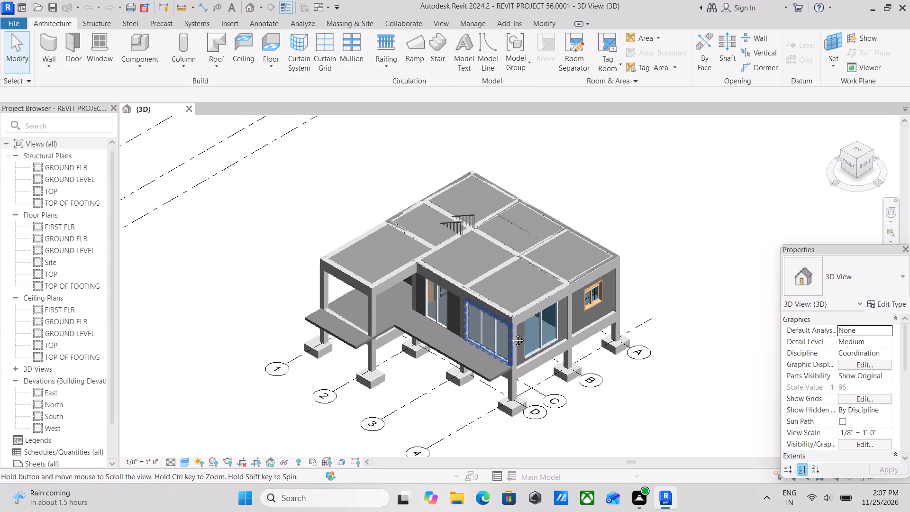
{"action": "middle_click_drag", "start_coordinate": [510, 320], "coordinate": [441, 380]}
{"action": "middle_click_drag", "start_coordinate": [479, 367], "coordinate": [504, 343], "text": "shift"}
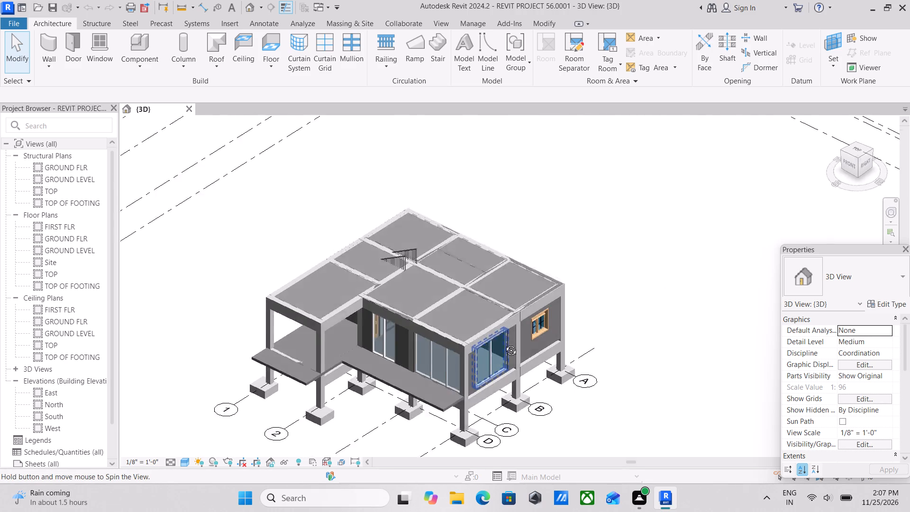
{"action": "middle_click_drag", "start_coordinate": [504, 343], "coordinate": [447, 285], "text": "shift"}
{"action": "middle_click_drag", "start_coordinate": [474, 306], "coordinate": [379, 281], "text": "shift"}
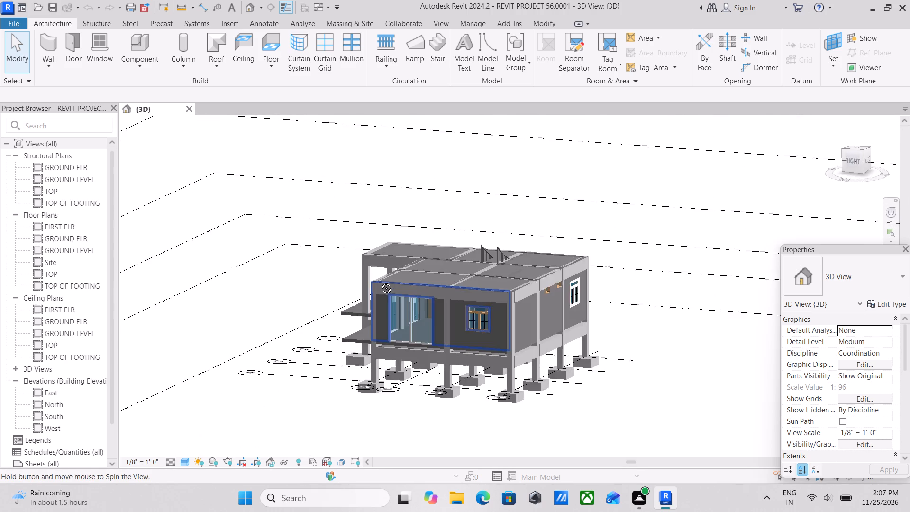
{"action": "middle_click_drag", "start_coordinate": [379, 281], "coordinate": [524, 420], "text": "shift"}
{"action": "middle_click_drag", "start_coordinate": [533, 381], "coordinate": [540, 388], "text": "shift"}
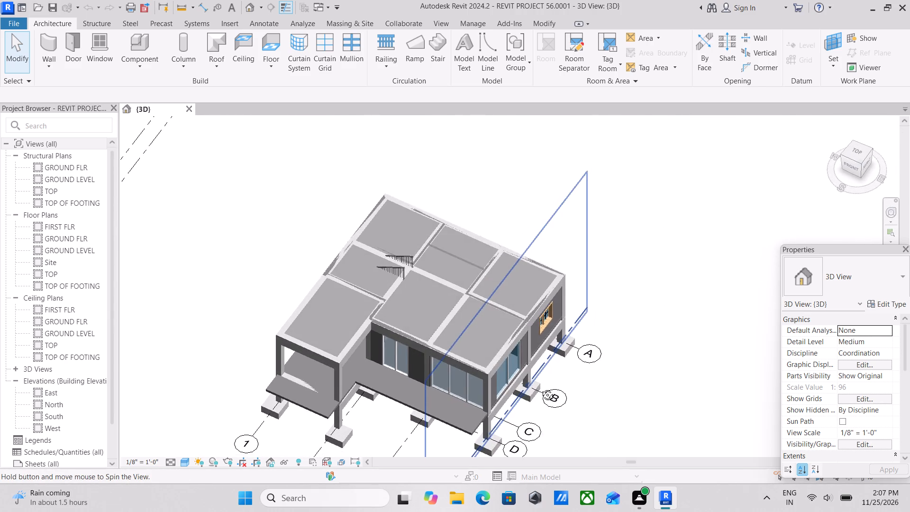
{"action": "middle_click_drag", "start_coordinate": [540, 388], "coordinate": [555, 274], "text": "shift"}
{"action": "middle_click_drag", "start_coordinate": [522, 326], "coordinate": [561, 312], "text": "shift"}
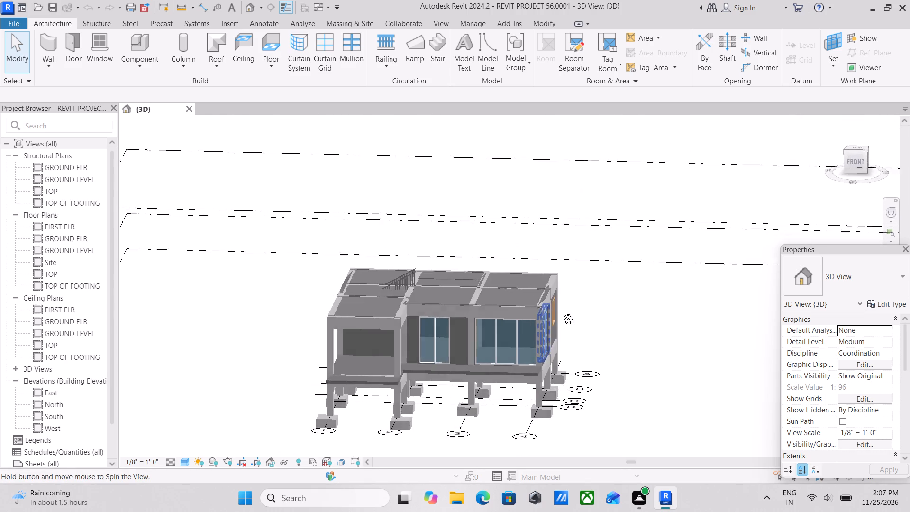
{"action": "middle_click_drag", "start_coordinate": [561, 312], "coordinate": [564, 317], "text": "shift"}
{"action": "scroll", "coordinate": [548, 326], "scroll_direction": "up", "scroll_amount": 2}
{"action": "middle_click_drag", "start_coordinate": [548, 326], "coordinate": [500, 325], "text": "shift"}
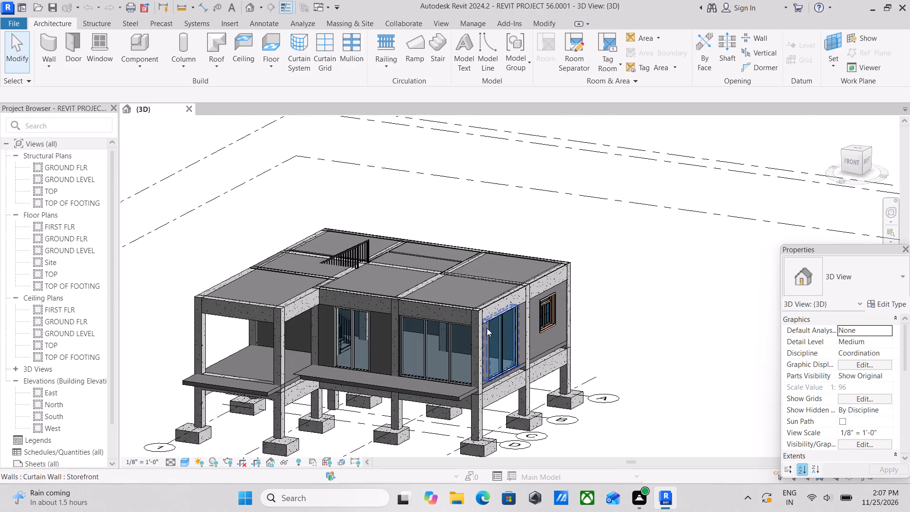
{"action": "middle_click_drag", "start_coordinate": [484, 330], "coordinate": [452, 329], "text": "shift"}
{"action": "scroll", "coordinate": [452, 329], "scroll_direction": "up", "scroll_amount": 2, "text": "shift"}
{"action": "scroll", "coordinate": [468, 326], "scroll_direction": "up", "scroll_amount": 3}
{"action": "middle_click_drag", "start_coordinate": [464, 326], "coordinate": [496, 315], "text": "shift"}
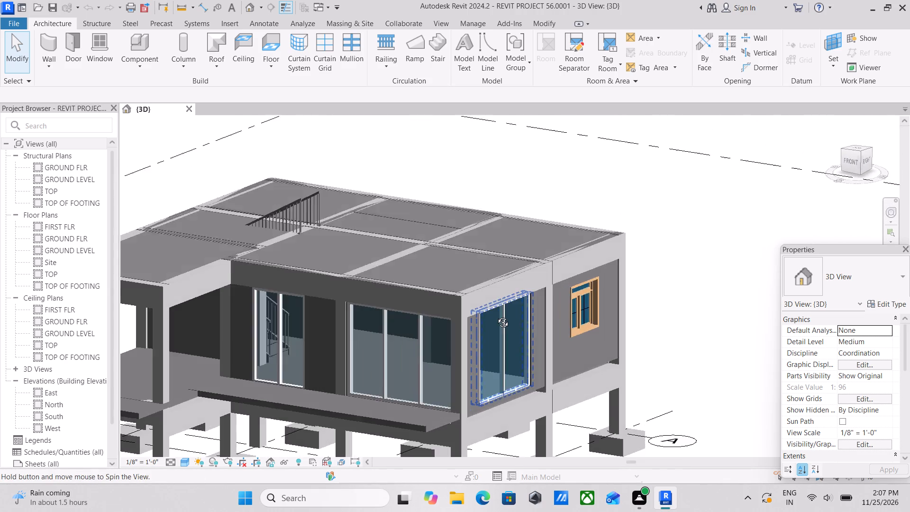
{"action": "middle_click_drag", "start_coordinate": [496, 315], "coordinate": [433, 324], "text": "shift"}
{"action": "scroll", "coordinate": [430, 324], "scroll_direction": "down", "scroll_amount": 2, "text": "shift"}
{"action": "middle_click_drag", "start_coordinate": [429, 324], "coordinate": [400, 336], "text": "shift"}
{"action": "middle_click_drag", "start_coordinate": [401, 336], "coordinate": [412, 341], "text": "shift"}
Temporarily hide all the 12" x 12" concrete columns and the 12 x 24 concrete beams in the 3D view.
{"action": "left_click", "coordinate": [457, 342]}
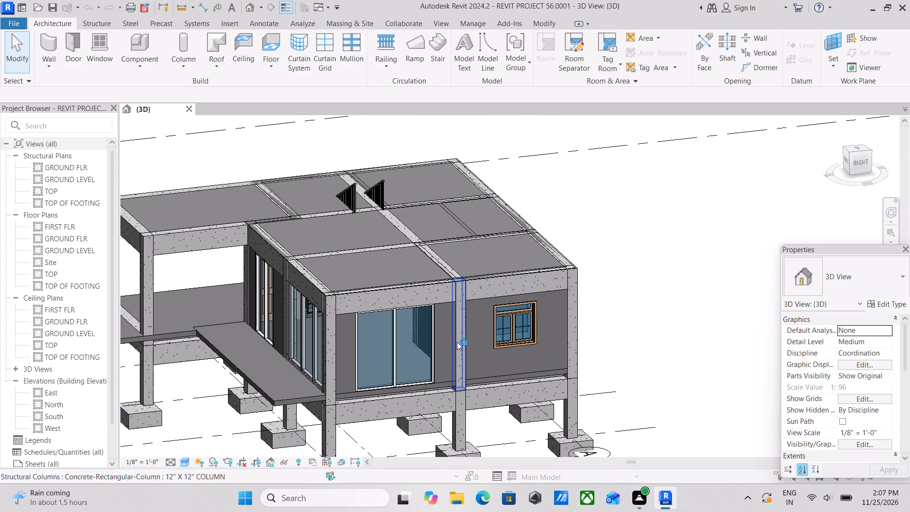
{"action": "type", "text": "SA"}
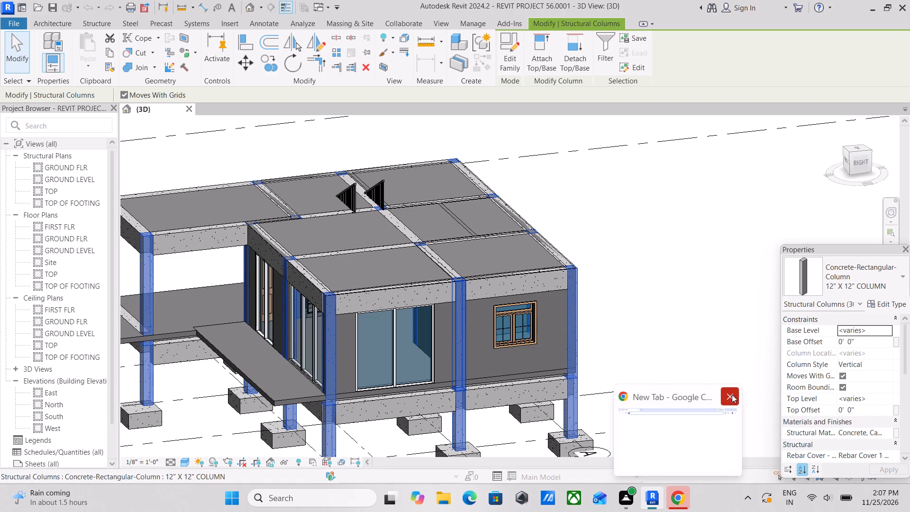
{"action": "left_click", "coordinate": [732, 394]}
{"action": "scroll", "coordinate": [455, 293], "scroll_direction": "up", "scroll_amount": 1}
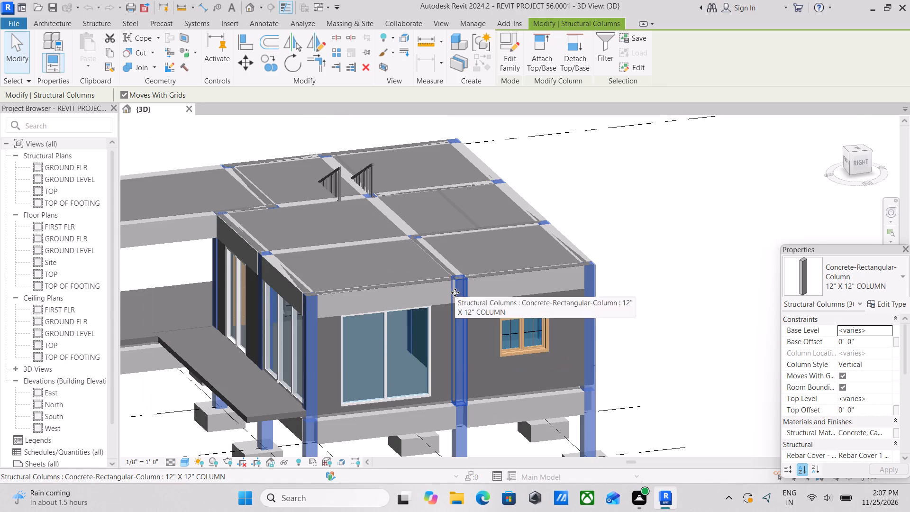
{"action": "left_click", "coordinate": [348, 294], "text": "ctrl"}
{"action": "type", "text": "SA"}
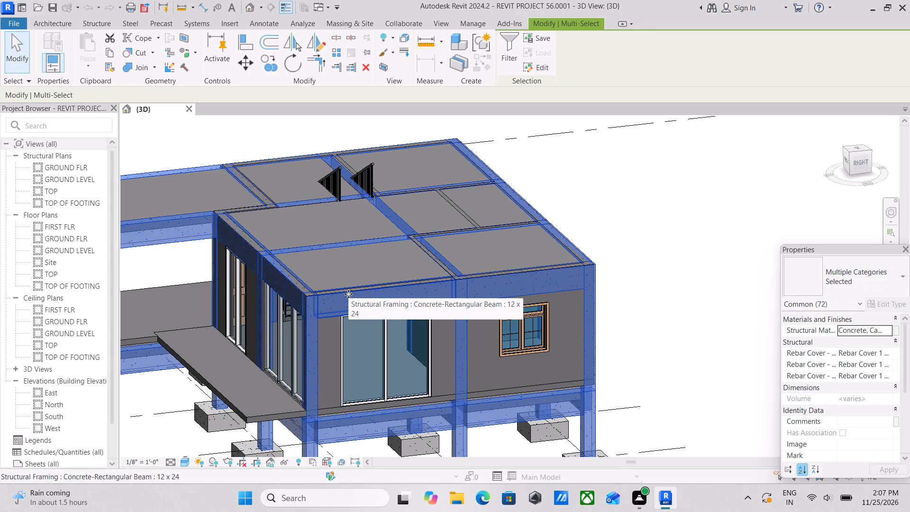
{"action": "type", "text": "HH"}
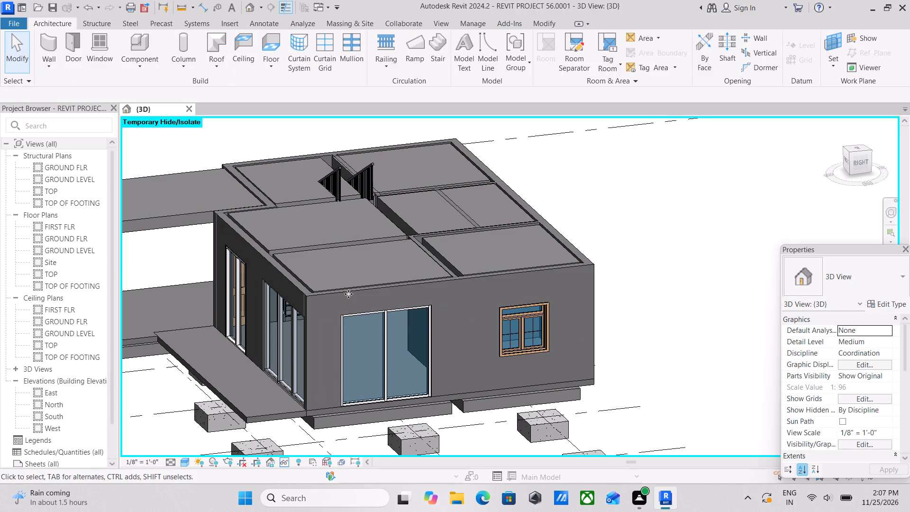
Temporarily hide all the 40" x 40" x 18" rectangular footings beneath the house in the 3D view.
{"action": "middle_click_drag", "start_coordinate": [355, 335], "coordinate": [396, 256]}
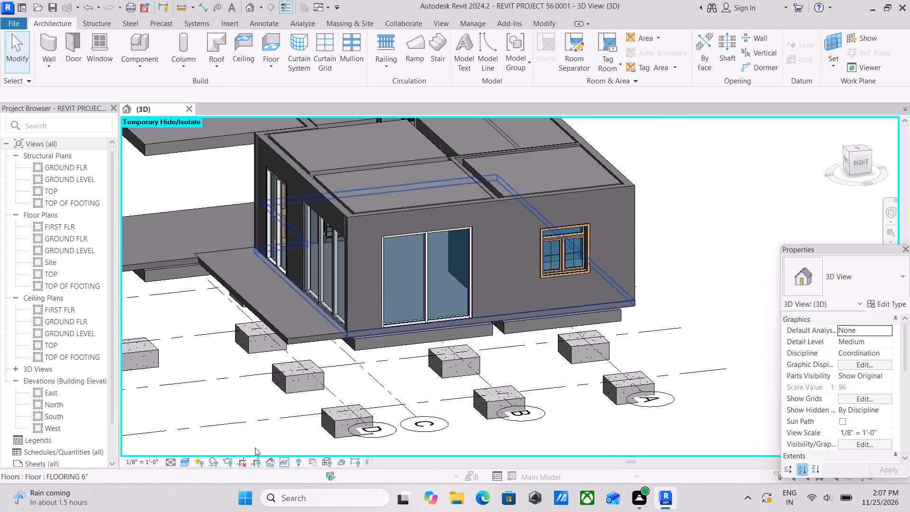
{"action": "left_click", "coordinate": [287, 379]}
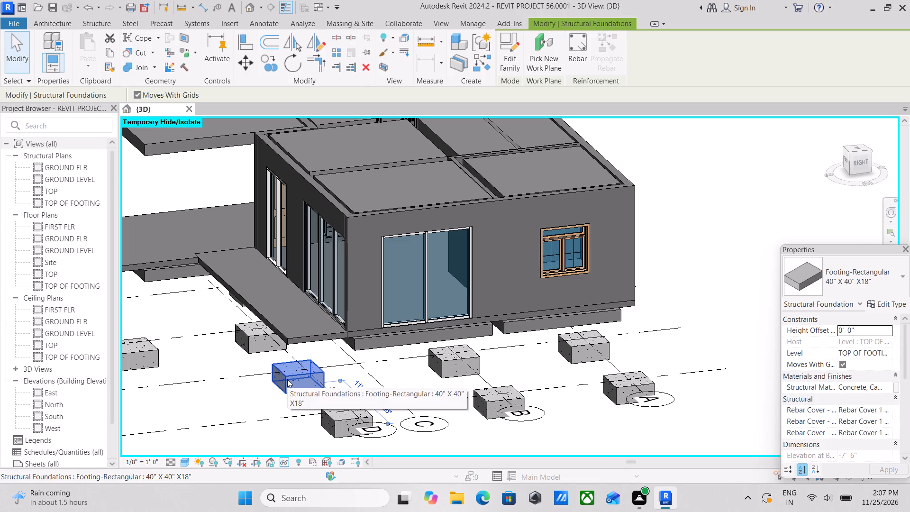
{"action": "type", "text": "SA"}
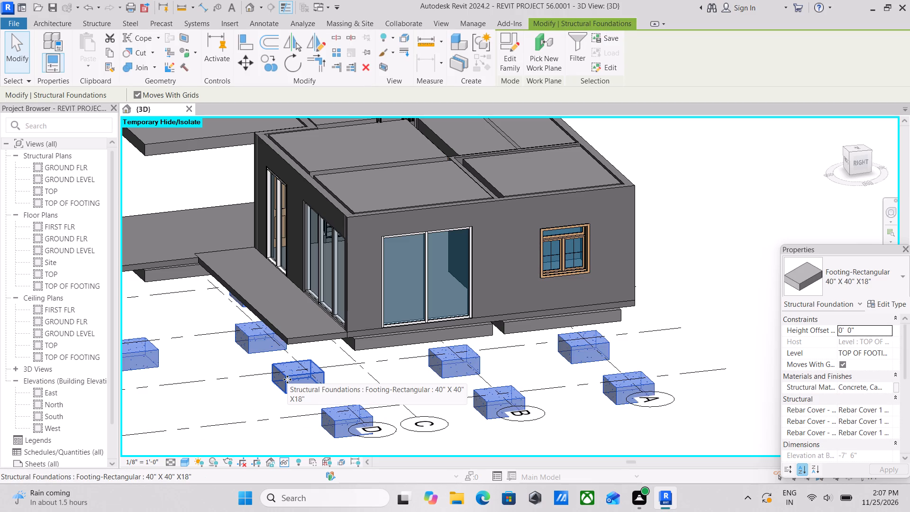
{"action": "type", "text": "HH"}
Temporarily hide all the Generic - 12" floor slabs in the 3D view to open up the house from above.
{"action": "scroll", "coordinate": [328, 376], "scroll_direction": "down", "scroll_amount": 2}
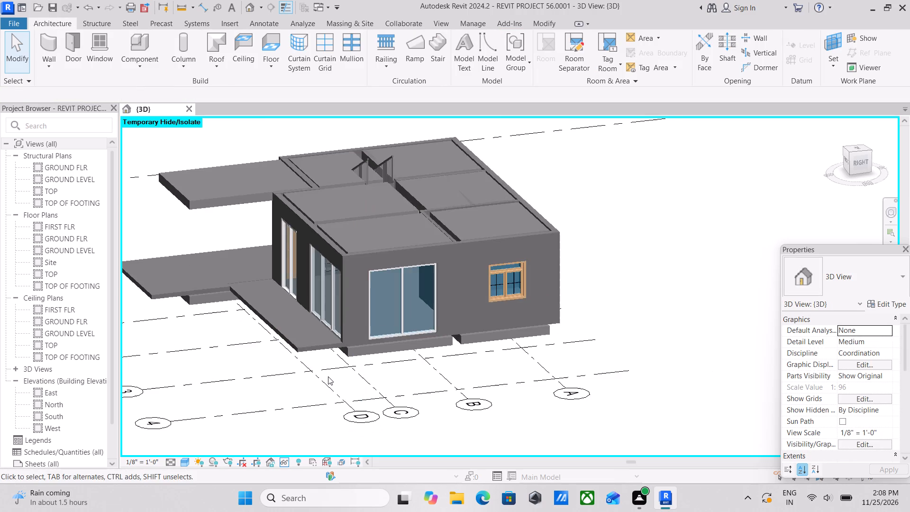
{"action": "middle_click_drag", "start_coordinate": [328, 376], "coordinate": [361, 390], "text": "shift"}
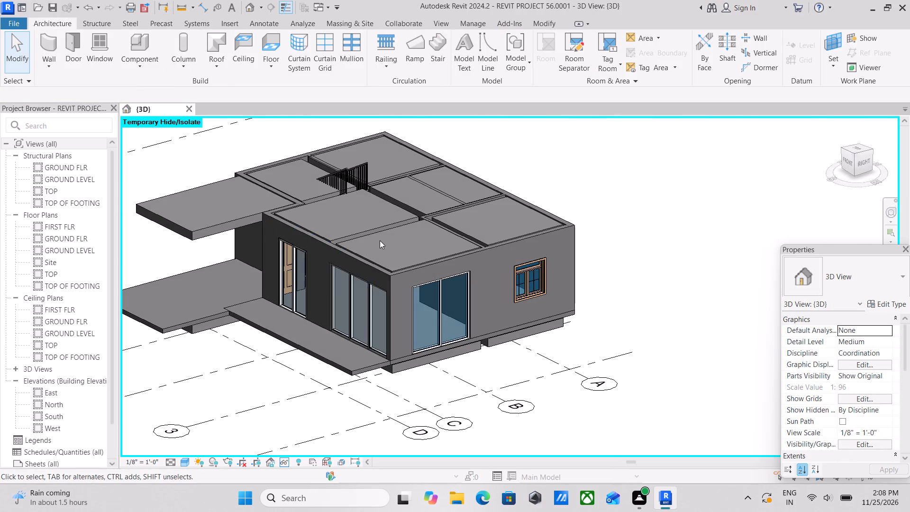
{"action": "scroll", "coordinate": [380, 240], "scroll_direction": "up", "scroll_amount": 3}
{"action": "left_click", "coordinate": [395, 284]}
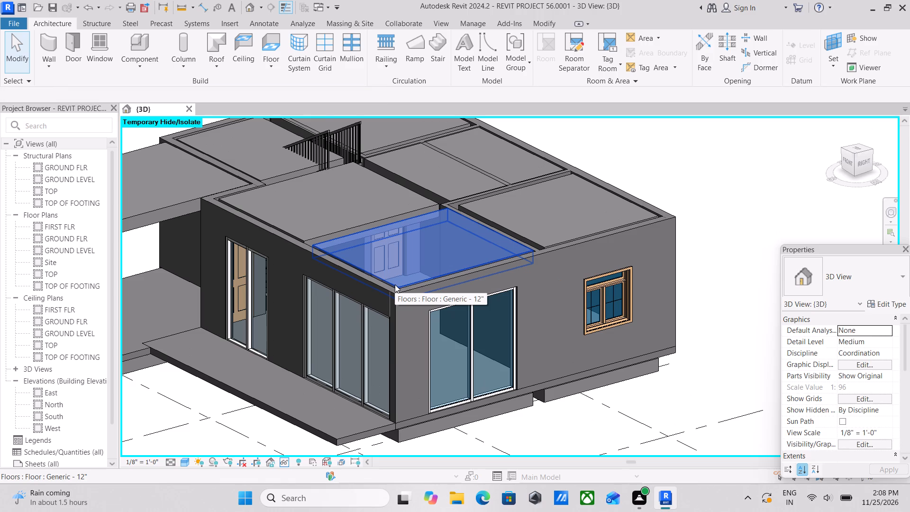
{"action": "type", "text": "SA"}
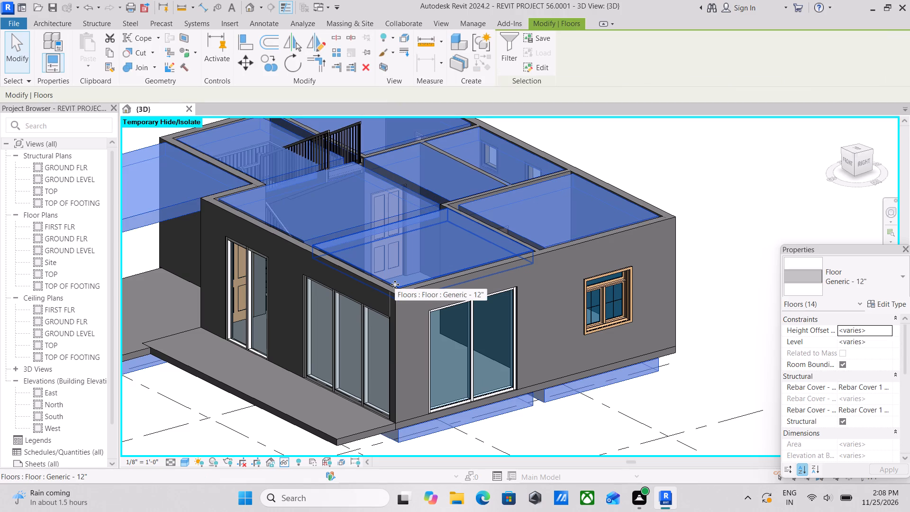
{"action": "type", "text": "HH"}
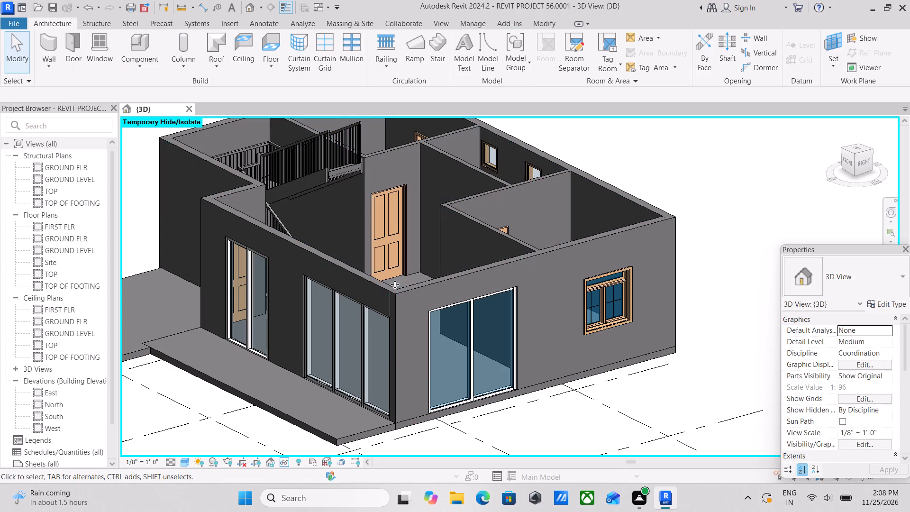
Examine the exposed ground-floor rooms, staircase, doors and windows from above and around the house.
{"action": "middle_click_drag", "start_coordinate": [395, 284], "coordinate": [419, 305]}
{"action": "scroll", "coordinate": [416, 306], "scroll_direction": "down", "scroll_amount": 2}
{"action": "middle_click_drag", "start_coordinate": [400, 311], "coordinate": [439, 292], "text": "shift"}
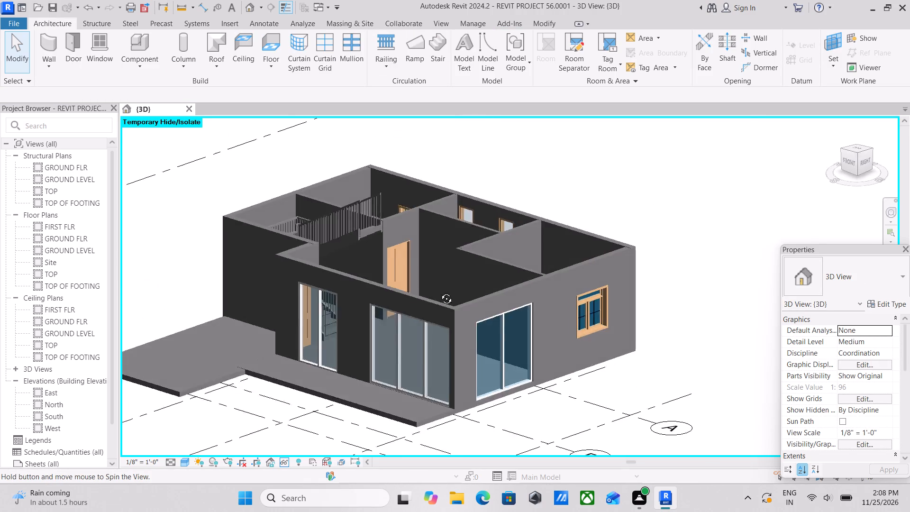
{"action": "middle_click_drag", "start_coordinate": [439, 292], "coordinate": [277, 275], "text": "shift"}
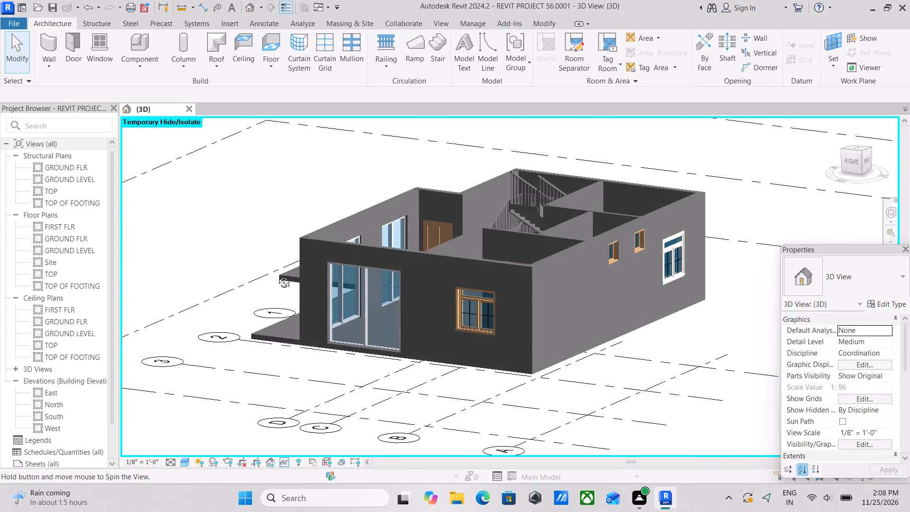
{"action": "middle_click_drag", "start_coordinate": [277, 275], "coordinate": [496, 406], "text": "shift"}
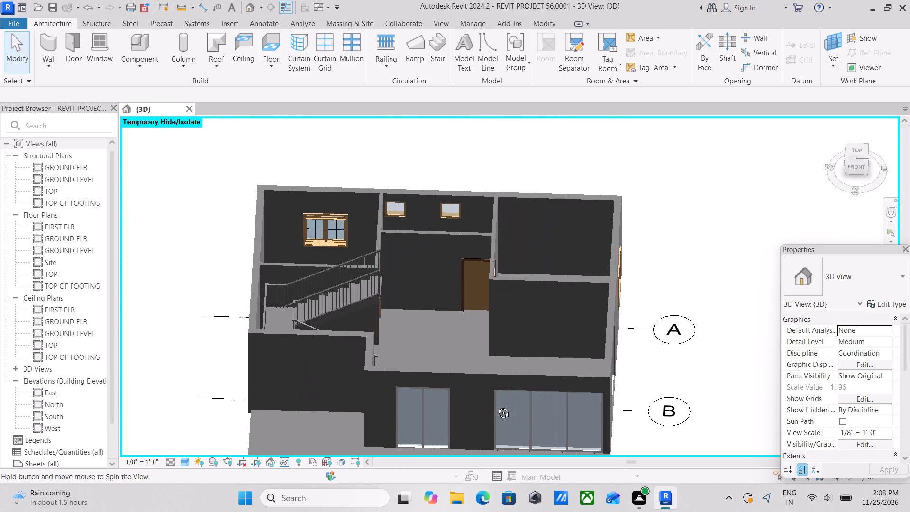
{"action": "middle_click_drag", "start_coordinate": [496, 406], "coordinate": [419, 325], "text": "shift"}
{"action": "middle_click_drag", "start_coordinate": [395, 336], "coordinate": [473, 294], "text": "shift"}
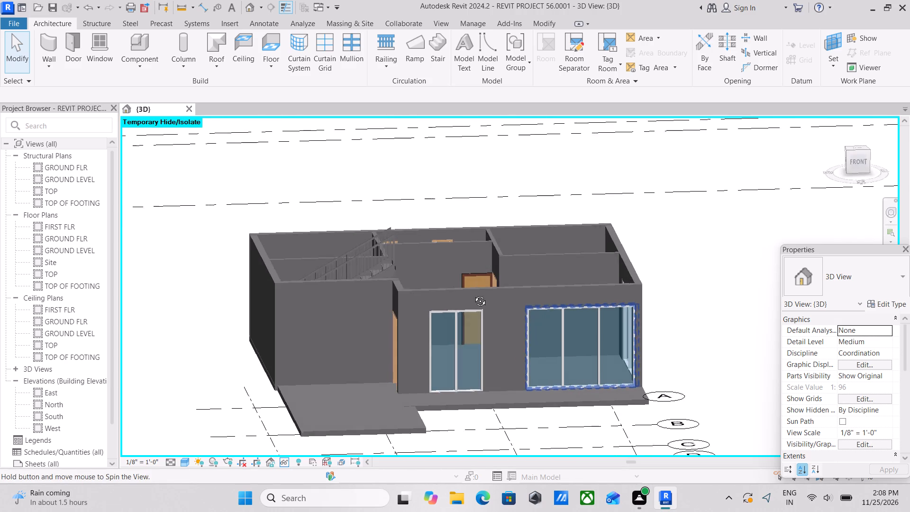
{"action": "middle_click_drag", "start_coordinate": [473, 294], "coordinate": [357, 291], "text": "shift"}
{"action": "scroll", "coordinate": [356, 291], "scroll_direction": "down", "scroll_amount": 1}
{"action": "middle_click_drag", "start_coordinate": [414, 283], "coordinate": [365, 362], "text": "shift"}
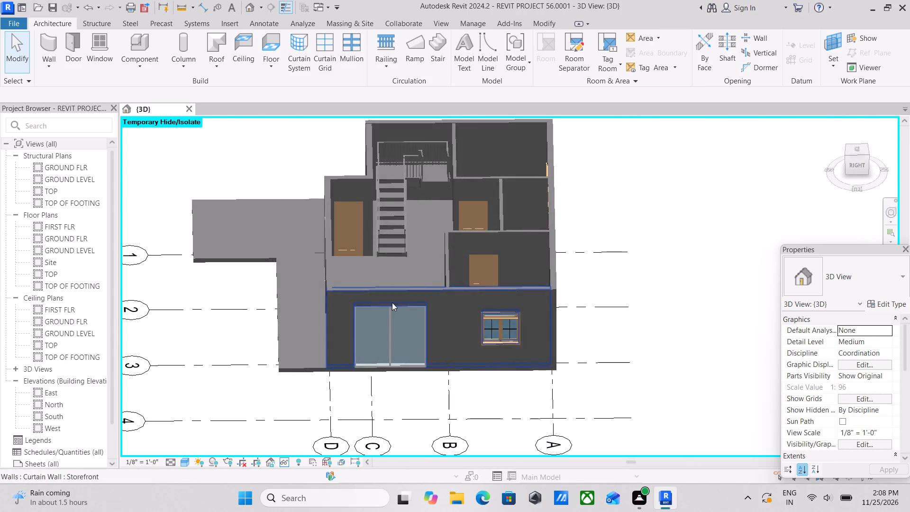
{"action": "middle_click_drag", "start_coordinate": [411, 271], "coordinate": [402, 359]}
{"action": "middle_click_drag", "start_coordinate": [411, 330], "coordinate": [428, 309], "text": "shift"}
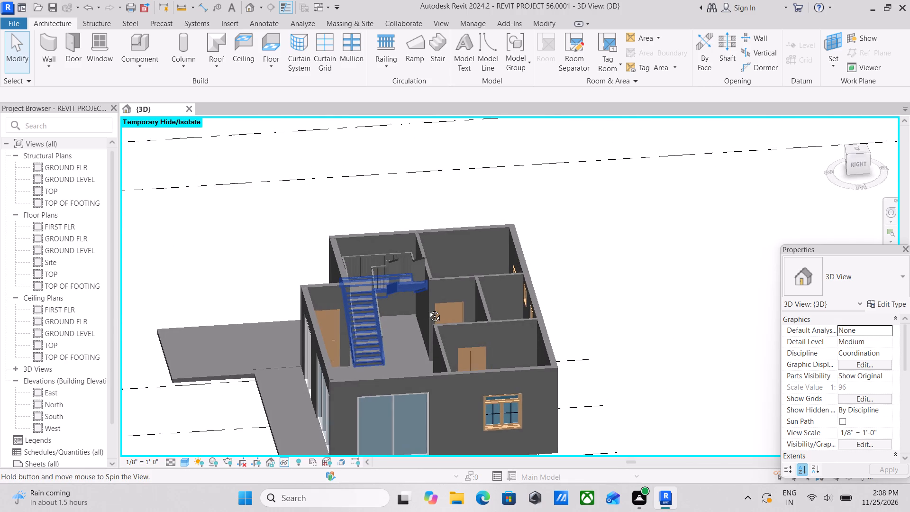
{"action": "middle_click_drag", "start_coordinate": [428, 309], "coordinate": [408, 317], "text": "shift"}
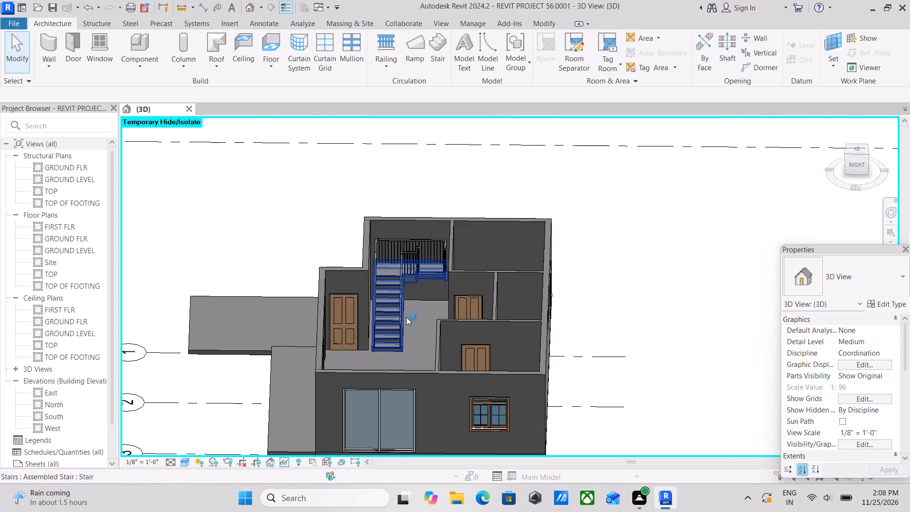
{"action": "middle_click_drag", "start_coordinate": [406, 317], "coordinate": [447, 256], "text": "shift"}
{"action": "middle_click_drag", "start_coordinate": [423, 342], "coordinate": [377, 310], "text": "shift"}
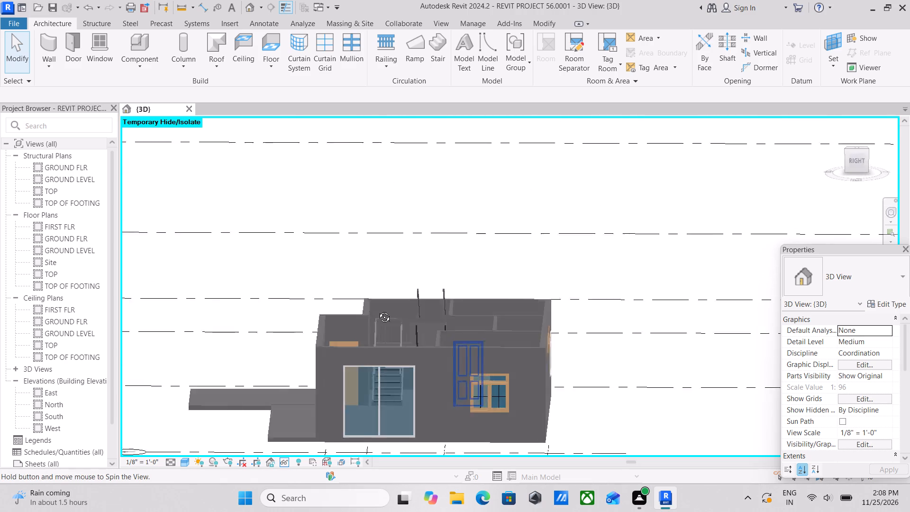
{"action": "middle_click_drag", "start_coordinate": [377, 310], "coordinate": [374, 327], "text": "shift"}
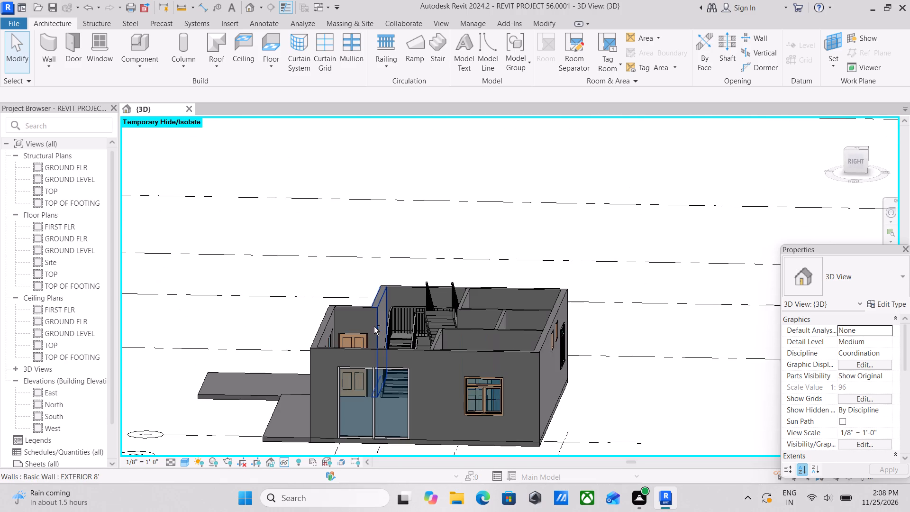
{"action": "middle_click_drag", "start_coordinate": [374, 327], "coordinate": [375, 286], "text": "shift"}
{"action": "middle_click_drag", "start_coordinate": [375, 323], "coordinate": [391, 344], "text": "shift"}
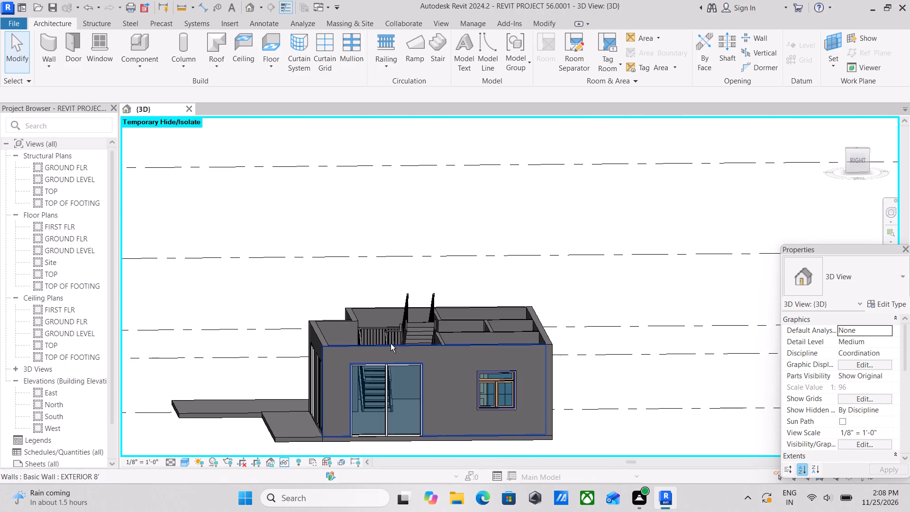
Examine the opened-up ground floor from several sides, including its rooms, staircase, doors, windows and surrounding slabs.
{"action": "scroll", "coordinate": [391, 344], "scroll_direction": "down", "scroll_amount": 1}
{"action": "middle_click_drag", "start_coordinate": [391, 344], "coordinate": [370, 337], "text": "shift"}
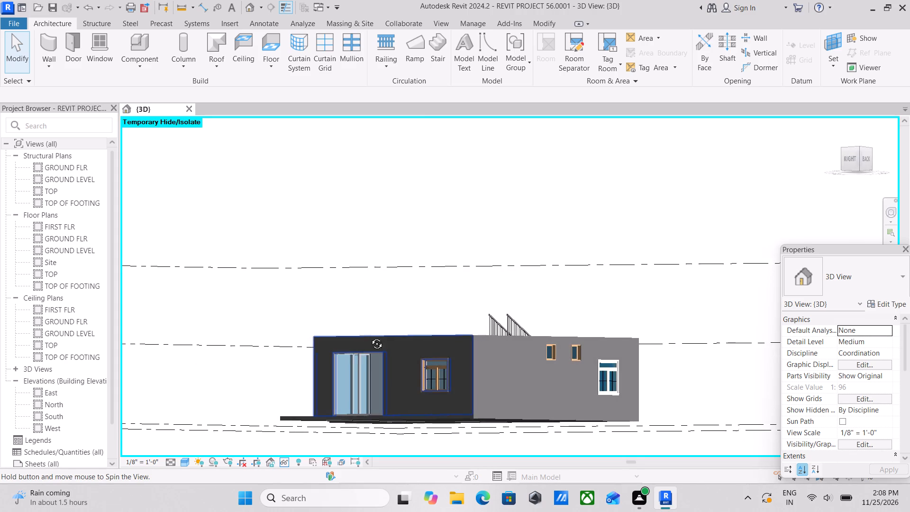
{"action": "middle_click_drag", "start_coordinate": [370, 337], "coordinate": [443, 397], "text": "shift"}
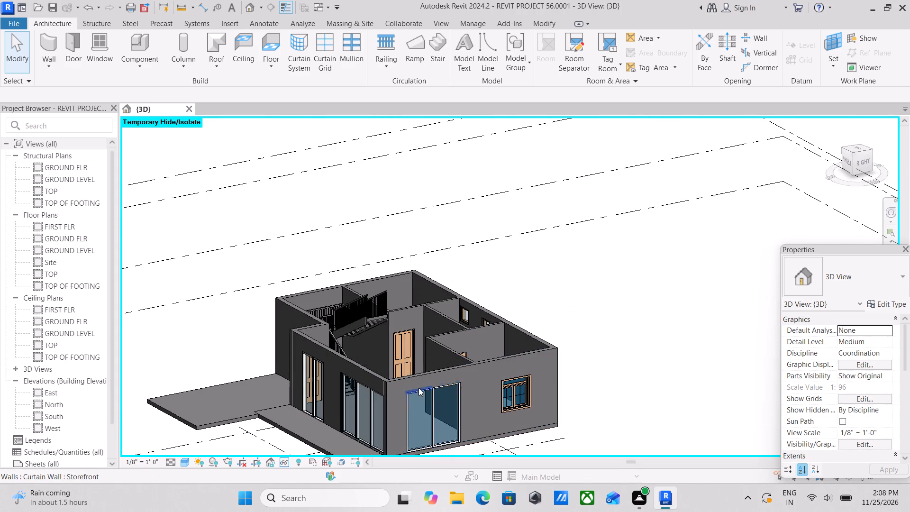
{"action": "scroll", "coordinate": [418, 386], "scroll_direction": "down", "scroll_amount": 1}
{"action": "middle_click_drag", "start_coordinate": [433, 342], "coordinate": [478, 353], "text": "shift"}
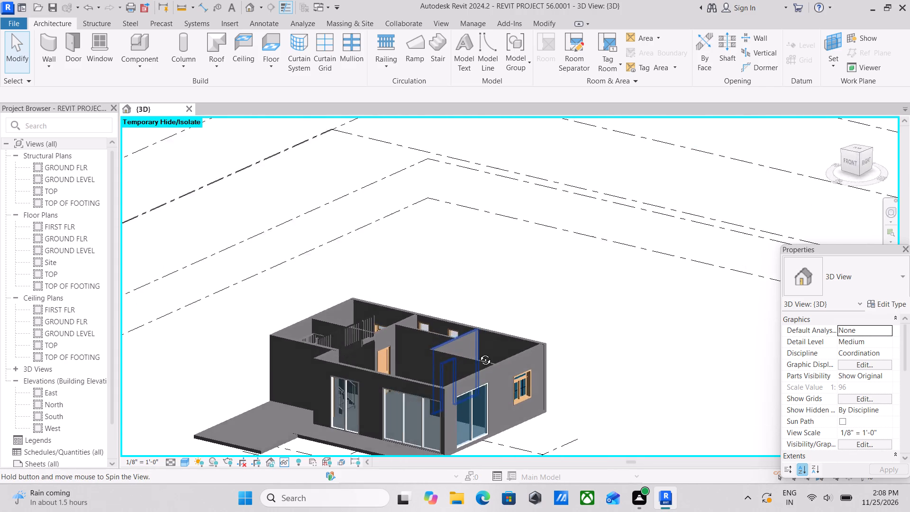
{"action": "middle_click_drag", "start_coordinate": [478, 353], "coordinate": [406, 363], "text": "shift"}
{"action": "middle_click", "coordinate": [406, 362], "text": "shift"}
{"action": "middle_click_drag", "start_coordinate": [405, 360], "coordinate": [406, 328], "text": "shift"}
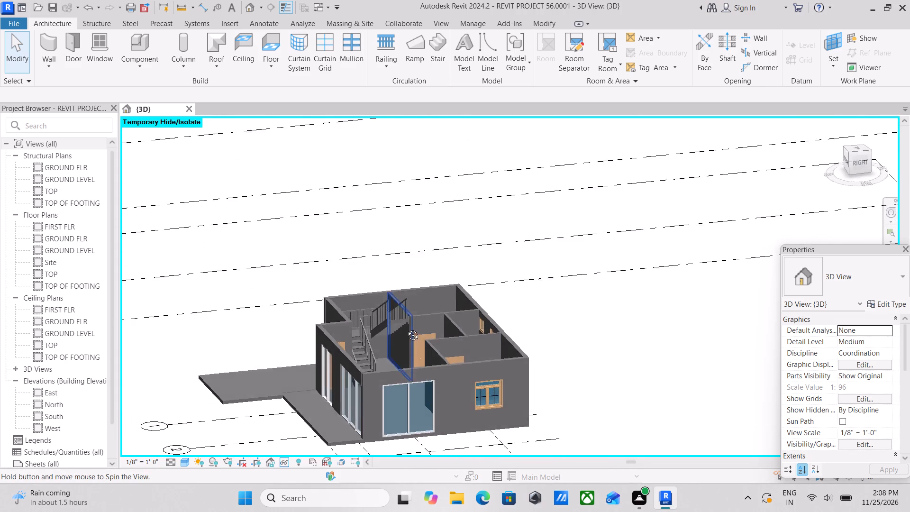
{"action": "middle_click_drag", "start_coordinate": [406, 328], "coordinate": [402, 322], "text": "shift"}
{"action": "middle_click_drag", "start_coordinate": [377, 306], "coordinate": [266, 288], "text": "shift"}
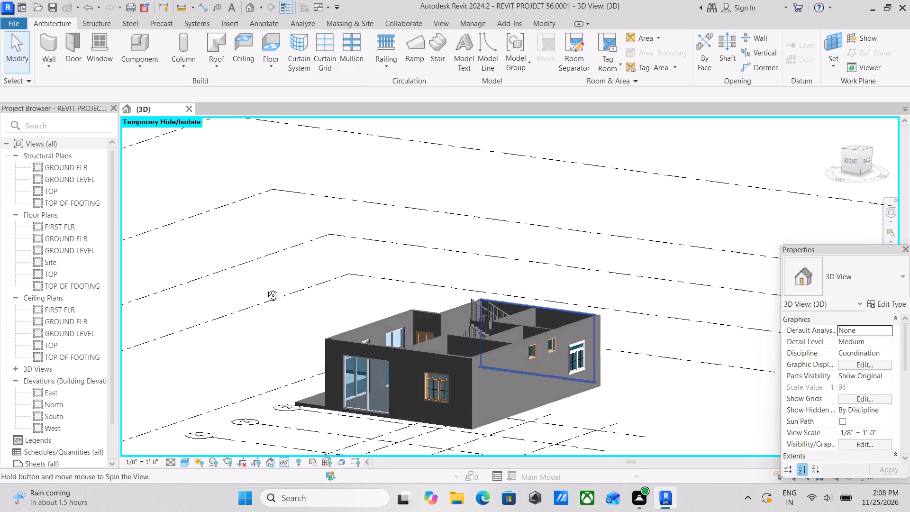
{"action": "middle_click_drag", "start_coordinate": [266, 288], "coordinate": [324, 286], "text": "shift"}
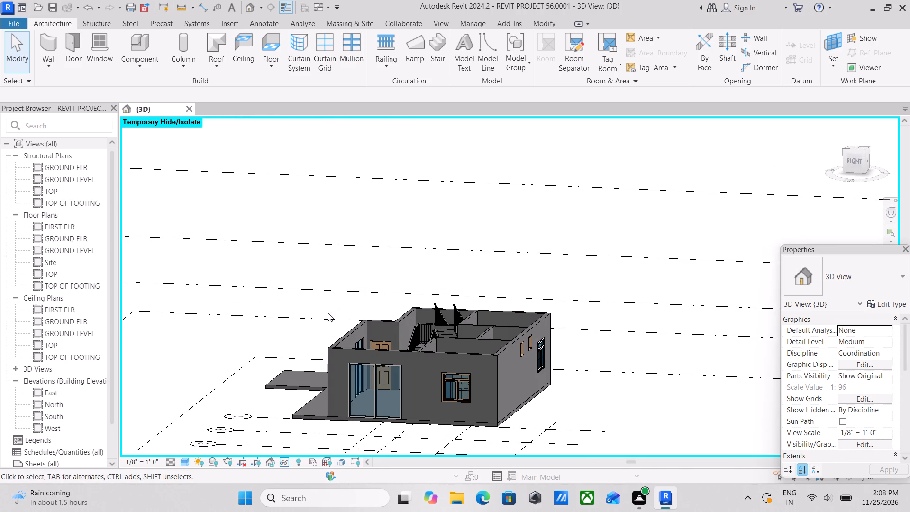
{"action": "scroll", "coordinate": [396, 363], "scroll_direction": "up", "scroll_amount": 2}
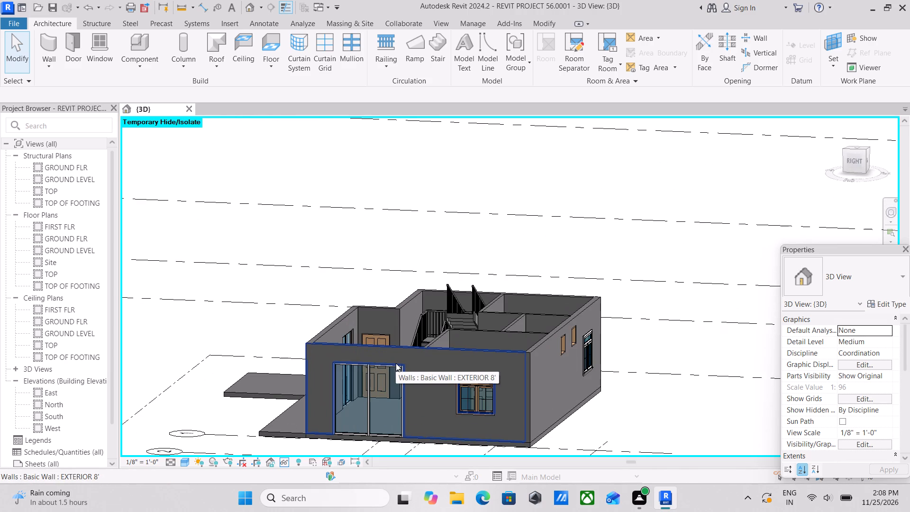
{"action": "scroll", "coordinate": [396, 363], "scroll_direction": "down", "scroll_amount": 6}
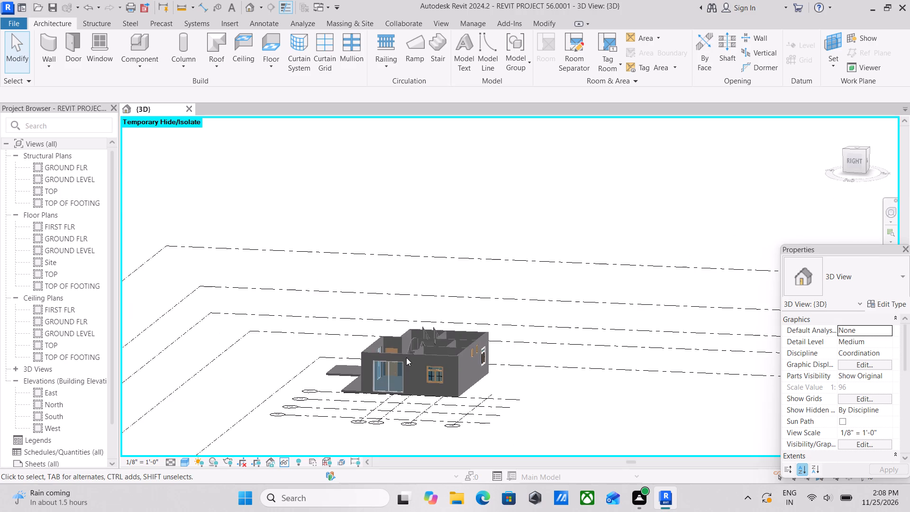
{"action": "scroll", "coordinate": [412, 346], "scroll_direction": "down", "scroll_amount": 3}
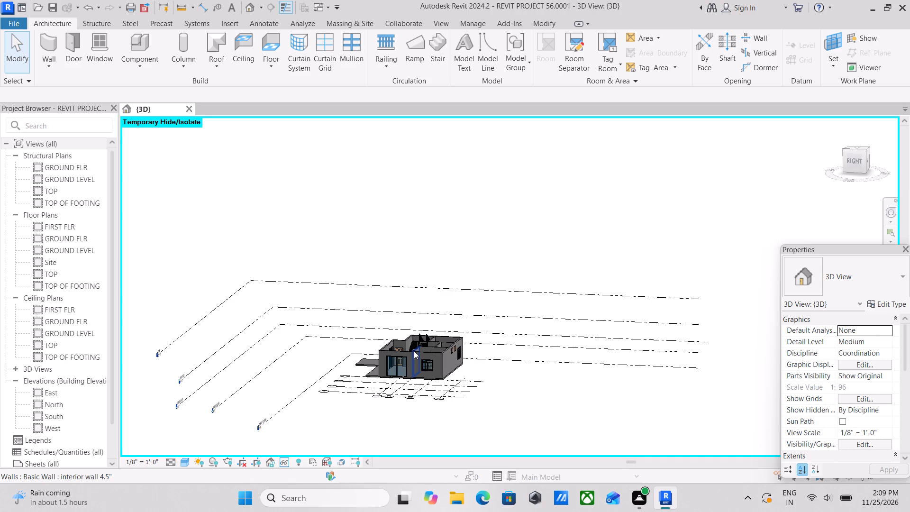
{"action": "scroll", "coordinate": [409, 383], "scroll_direction": "up", "scroll_amount": 2}
{"action": "scroll", "coordinate": [453, 336], "scroll_direction": "up", "scroll_amount": 2}
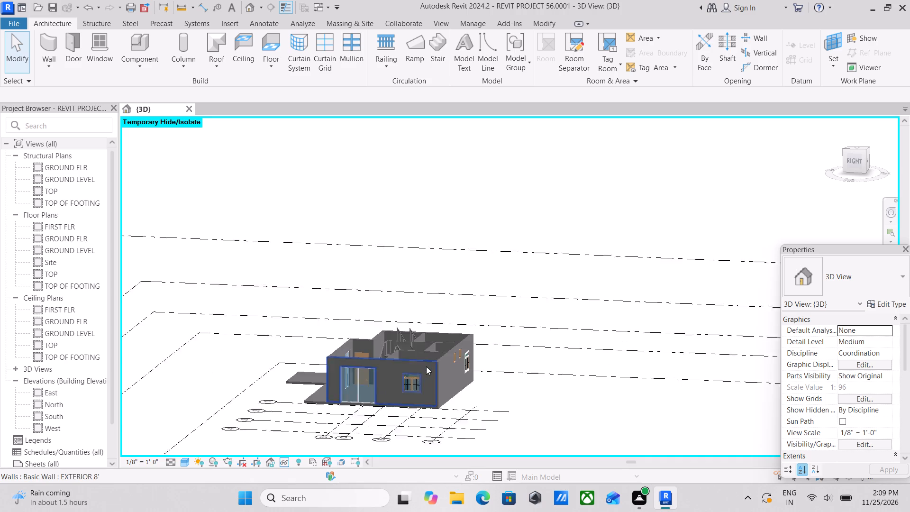
{"action": "scroll", "coordinate": [426, 366], "scroll_direction": "up", "scroll_amount": 4}
{"action": "middle_click_drag", "start_coordinate": [432, 386], "coordinate": [466, 352], "text": "shift"}
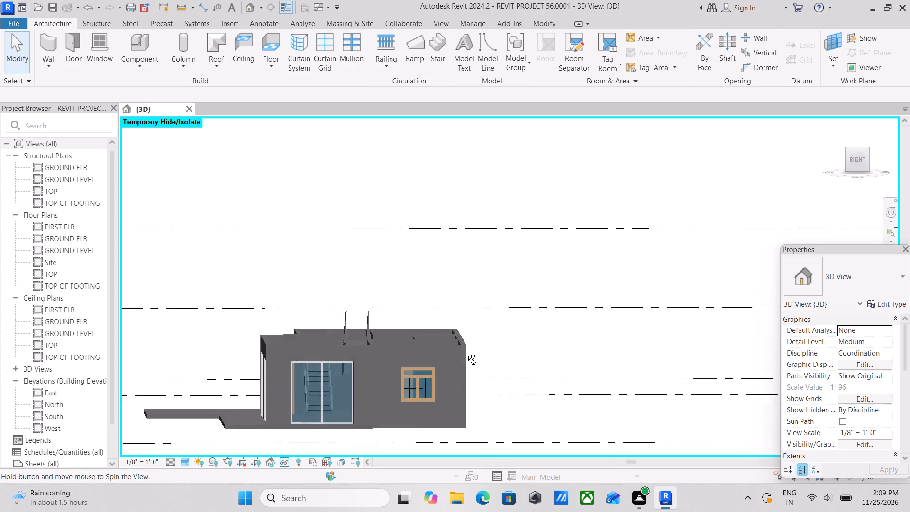
{"action": "middle_click_drag", "start_coordinate": [466, 352], "coordinate": [456, 347], "text": "shift"}
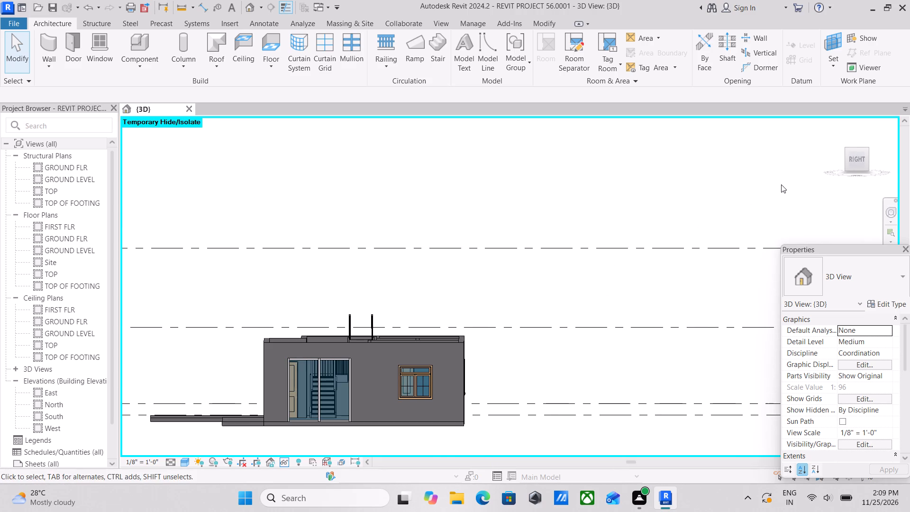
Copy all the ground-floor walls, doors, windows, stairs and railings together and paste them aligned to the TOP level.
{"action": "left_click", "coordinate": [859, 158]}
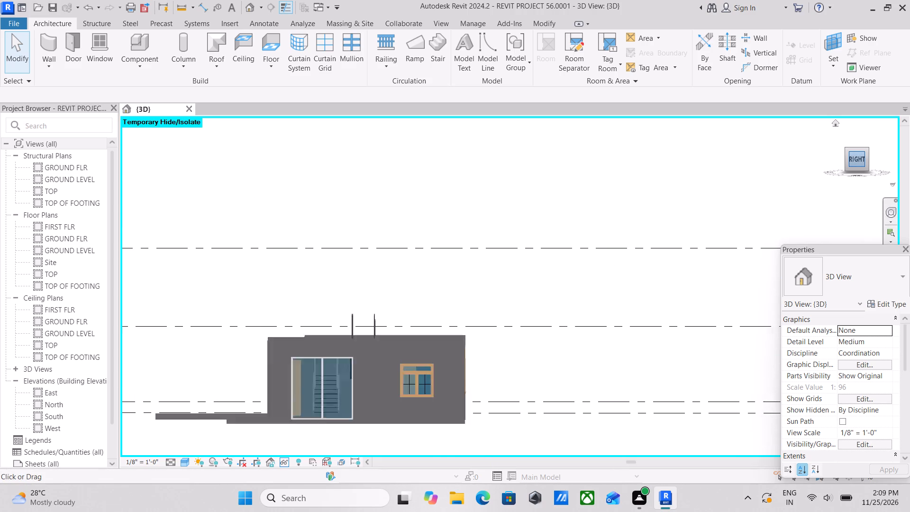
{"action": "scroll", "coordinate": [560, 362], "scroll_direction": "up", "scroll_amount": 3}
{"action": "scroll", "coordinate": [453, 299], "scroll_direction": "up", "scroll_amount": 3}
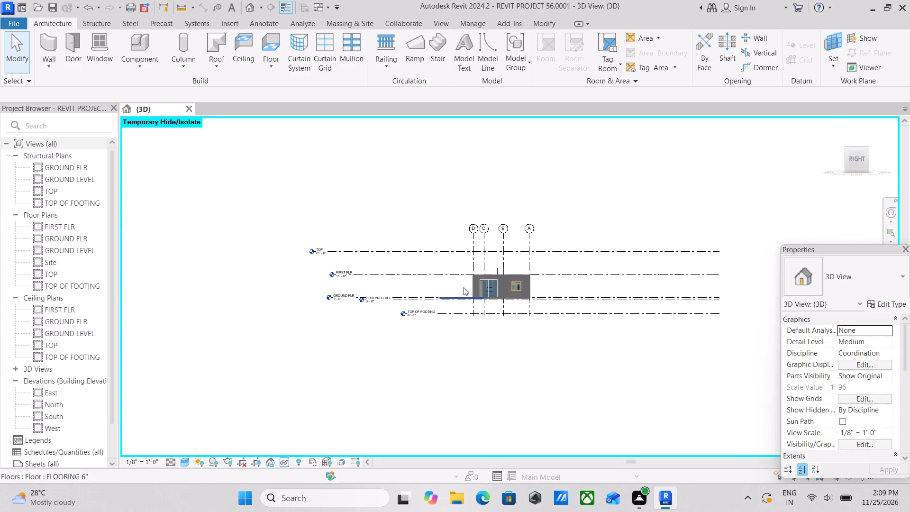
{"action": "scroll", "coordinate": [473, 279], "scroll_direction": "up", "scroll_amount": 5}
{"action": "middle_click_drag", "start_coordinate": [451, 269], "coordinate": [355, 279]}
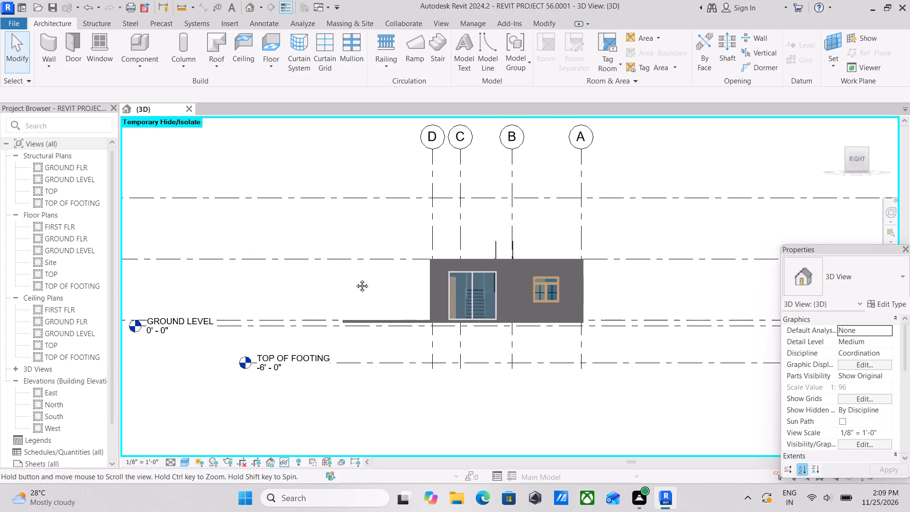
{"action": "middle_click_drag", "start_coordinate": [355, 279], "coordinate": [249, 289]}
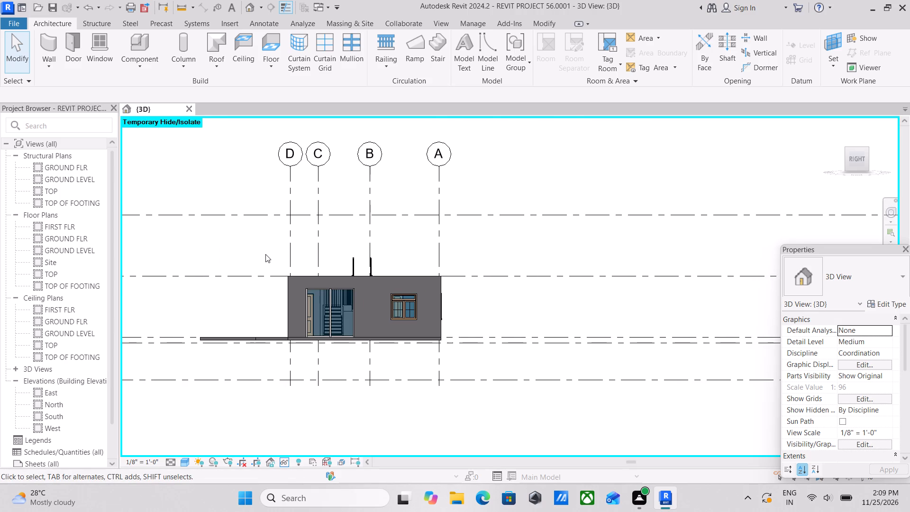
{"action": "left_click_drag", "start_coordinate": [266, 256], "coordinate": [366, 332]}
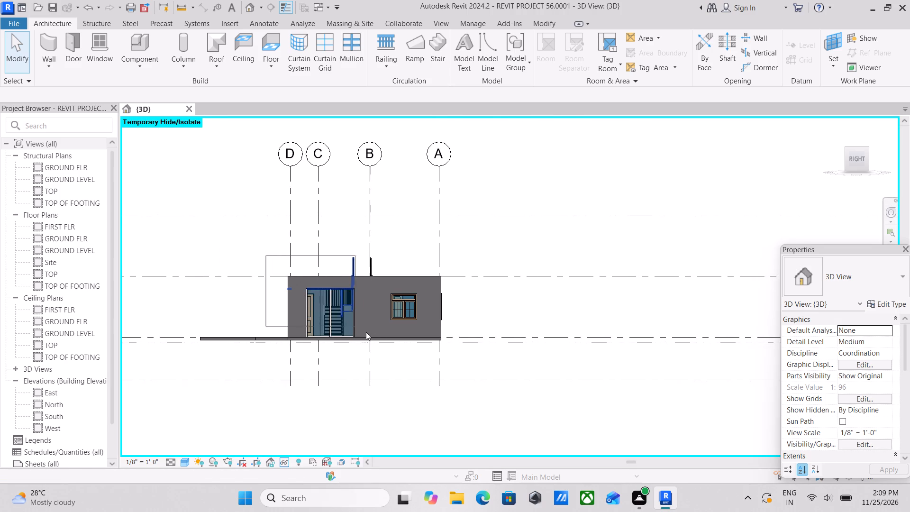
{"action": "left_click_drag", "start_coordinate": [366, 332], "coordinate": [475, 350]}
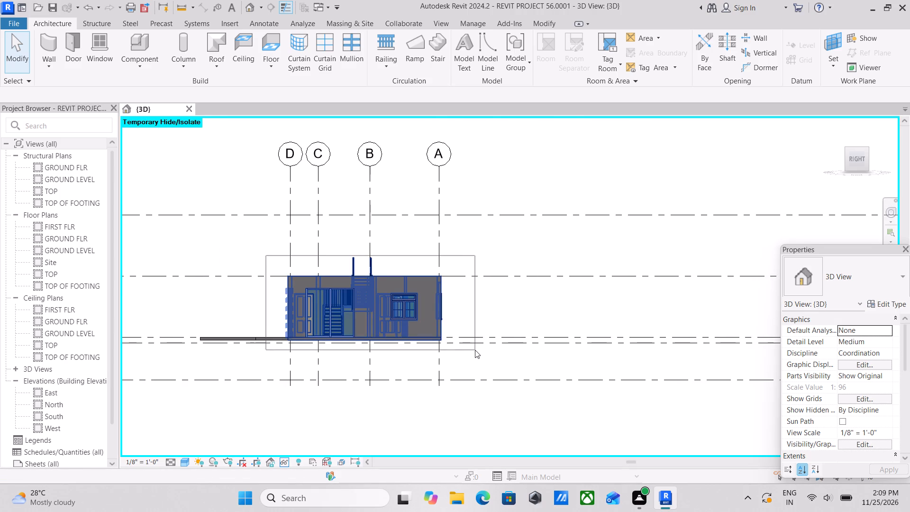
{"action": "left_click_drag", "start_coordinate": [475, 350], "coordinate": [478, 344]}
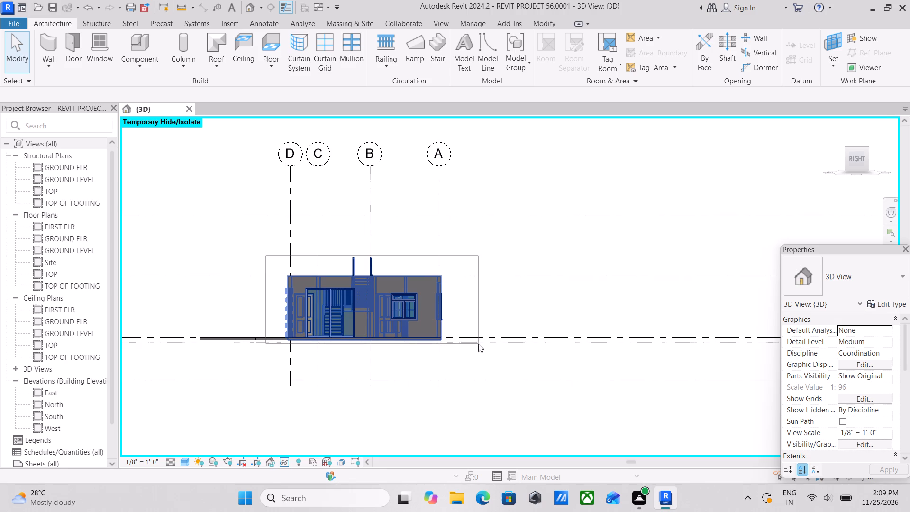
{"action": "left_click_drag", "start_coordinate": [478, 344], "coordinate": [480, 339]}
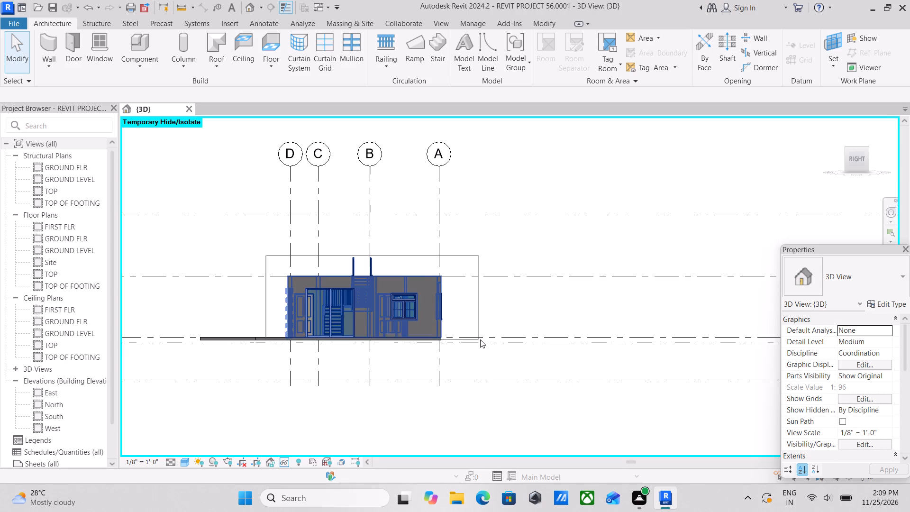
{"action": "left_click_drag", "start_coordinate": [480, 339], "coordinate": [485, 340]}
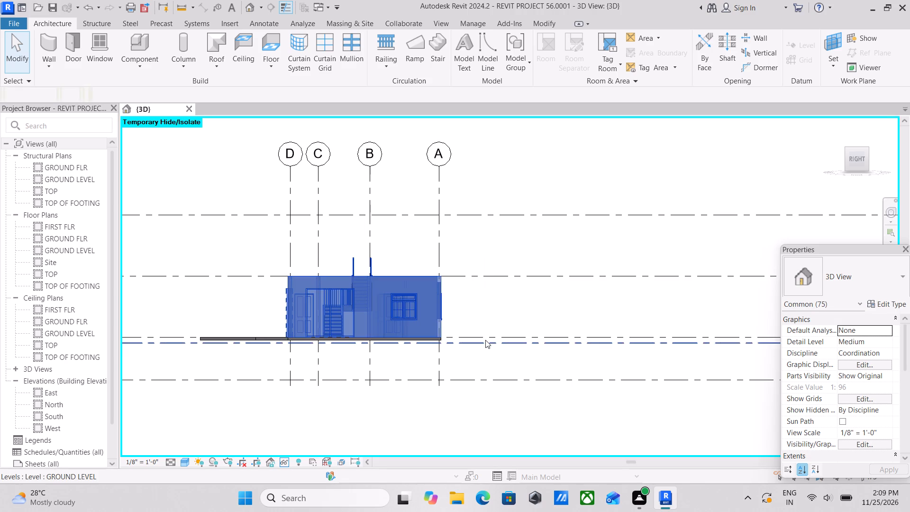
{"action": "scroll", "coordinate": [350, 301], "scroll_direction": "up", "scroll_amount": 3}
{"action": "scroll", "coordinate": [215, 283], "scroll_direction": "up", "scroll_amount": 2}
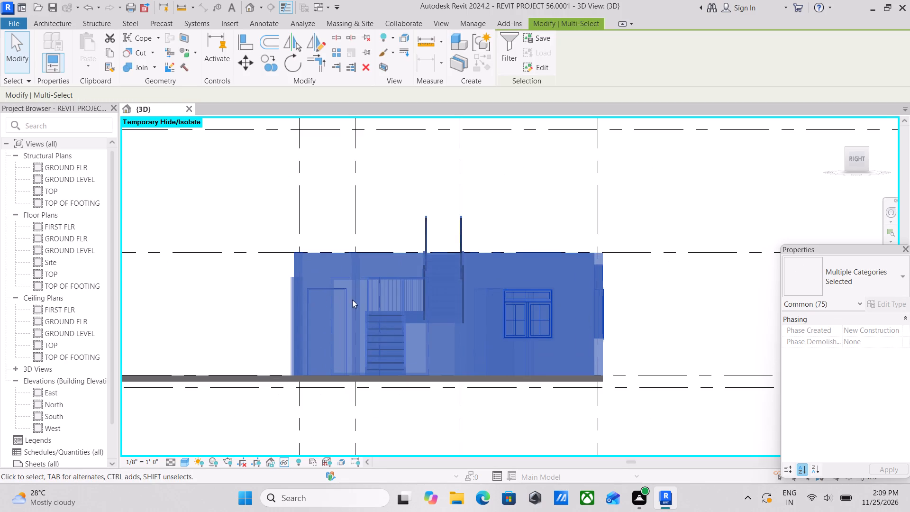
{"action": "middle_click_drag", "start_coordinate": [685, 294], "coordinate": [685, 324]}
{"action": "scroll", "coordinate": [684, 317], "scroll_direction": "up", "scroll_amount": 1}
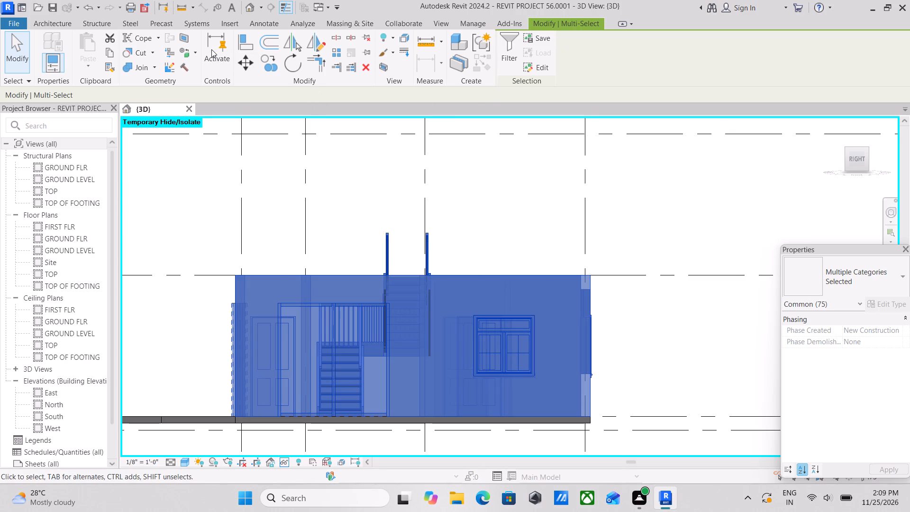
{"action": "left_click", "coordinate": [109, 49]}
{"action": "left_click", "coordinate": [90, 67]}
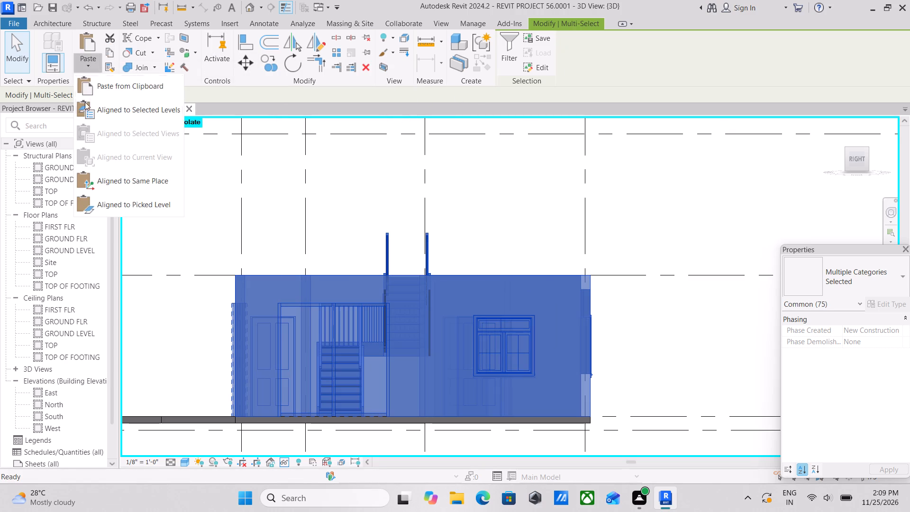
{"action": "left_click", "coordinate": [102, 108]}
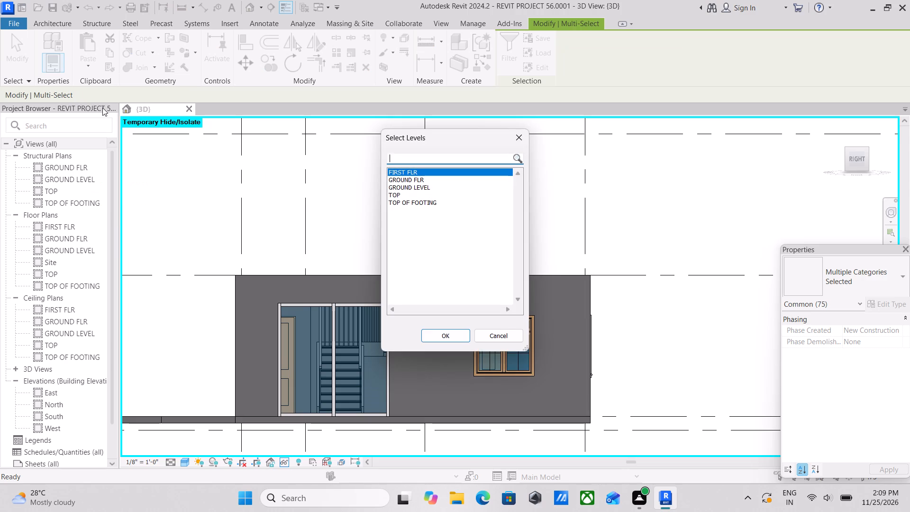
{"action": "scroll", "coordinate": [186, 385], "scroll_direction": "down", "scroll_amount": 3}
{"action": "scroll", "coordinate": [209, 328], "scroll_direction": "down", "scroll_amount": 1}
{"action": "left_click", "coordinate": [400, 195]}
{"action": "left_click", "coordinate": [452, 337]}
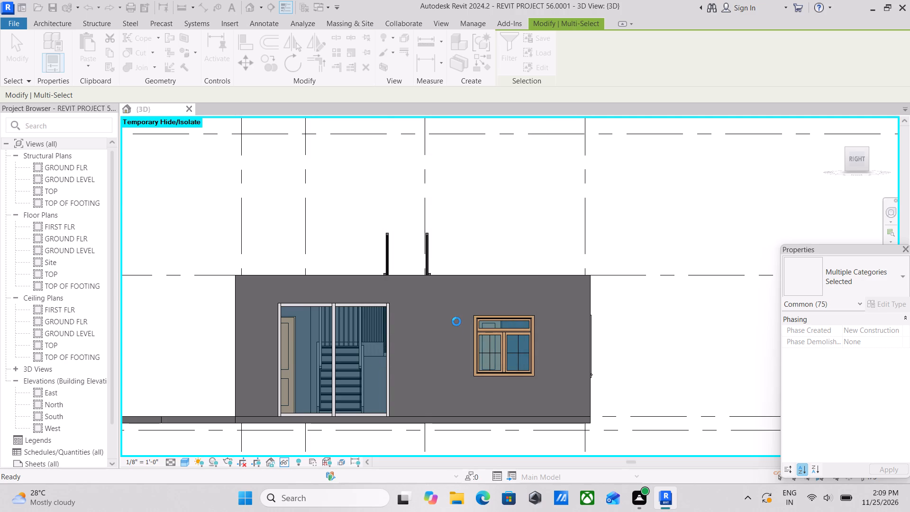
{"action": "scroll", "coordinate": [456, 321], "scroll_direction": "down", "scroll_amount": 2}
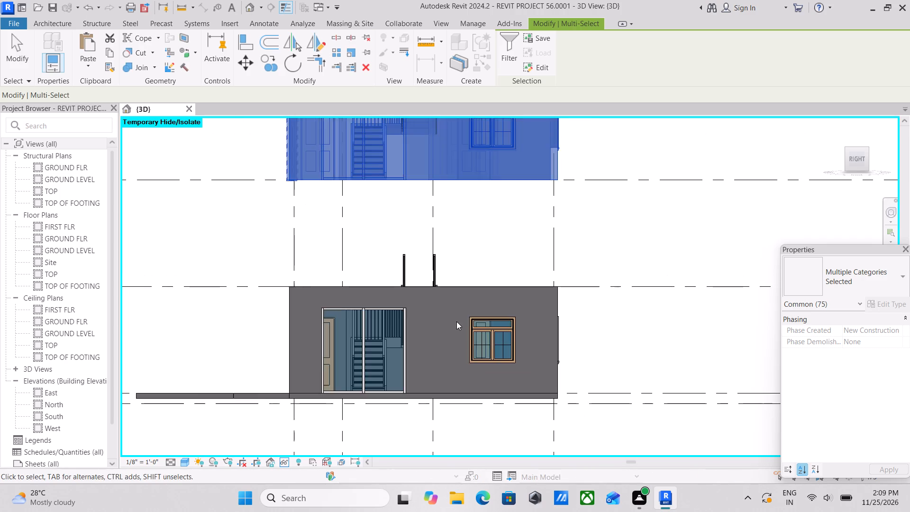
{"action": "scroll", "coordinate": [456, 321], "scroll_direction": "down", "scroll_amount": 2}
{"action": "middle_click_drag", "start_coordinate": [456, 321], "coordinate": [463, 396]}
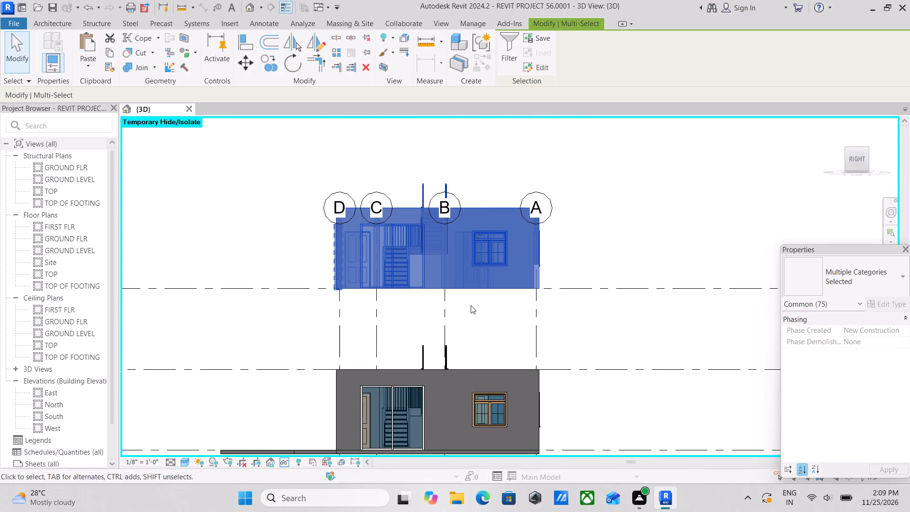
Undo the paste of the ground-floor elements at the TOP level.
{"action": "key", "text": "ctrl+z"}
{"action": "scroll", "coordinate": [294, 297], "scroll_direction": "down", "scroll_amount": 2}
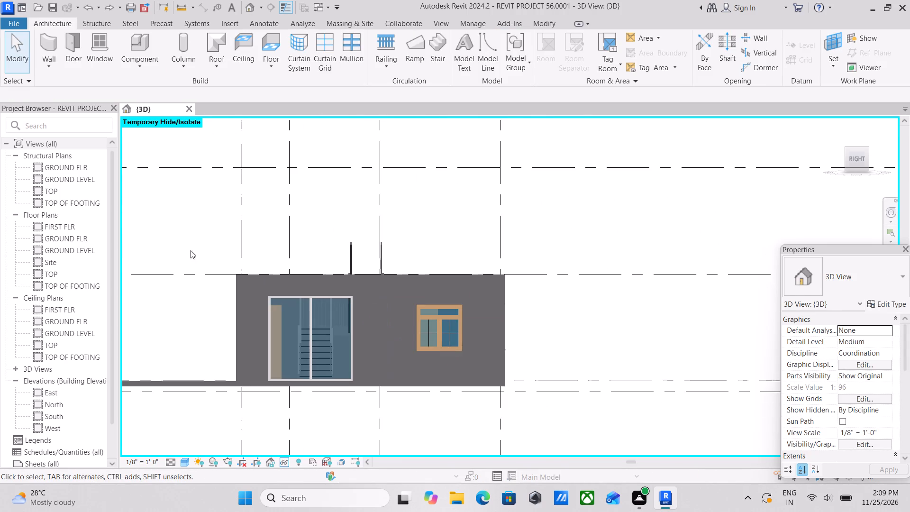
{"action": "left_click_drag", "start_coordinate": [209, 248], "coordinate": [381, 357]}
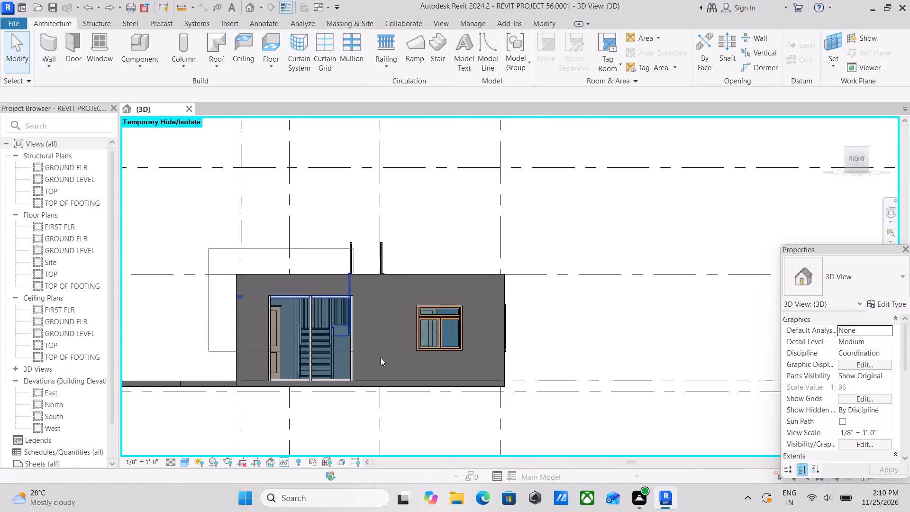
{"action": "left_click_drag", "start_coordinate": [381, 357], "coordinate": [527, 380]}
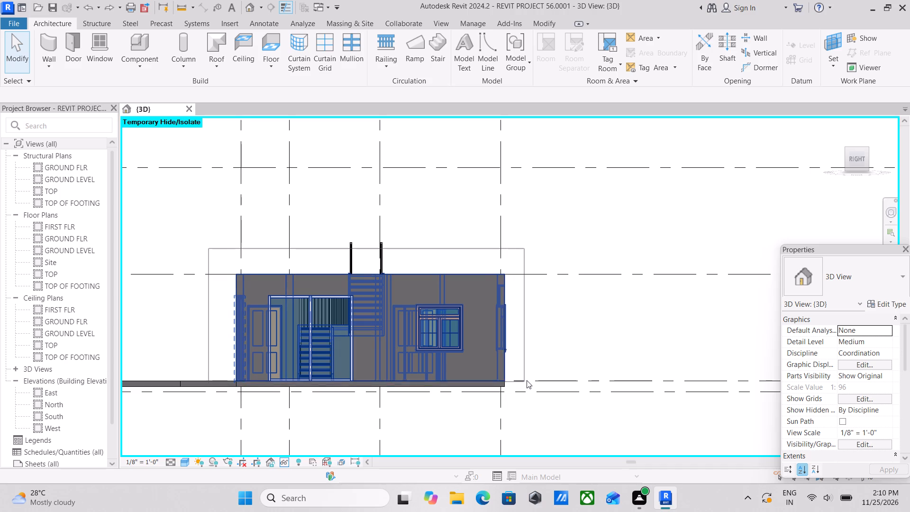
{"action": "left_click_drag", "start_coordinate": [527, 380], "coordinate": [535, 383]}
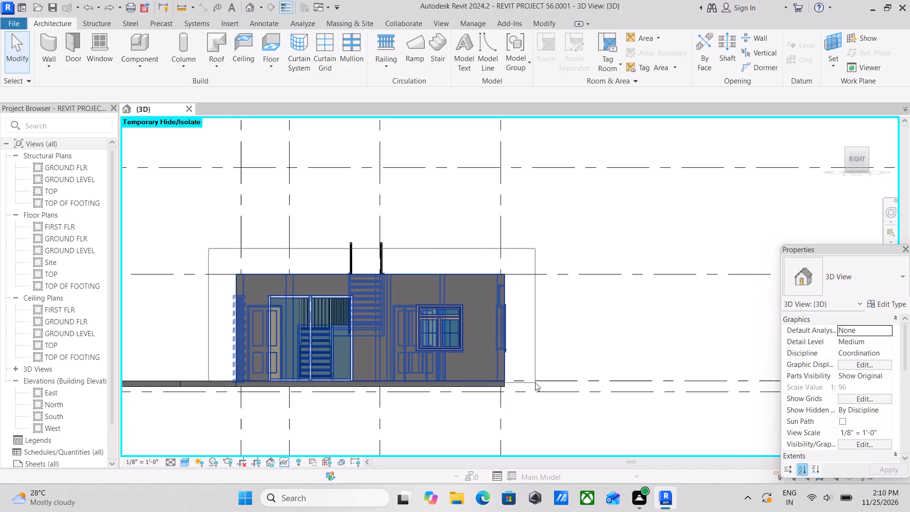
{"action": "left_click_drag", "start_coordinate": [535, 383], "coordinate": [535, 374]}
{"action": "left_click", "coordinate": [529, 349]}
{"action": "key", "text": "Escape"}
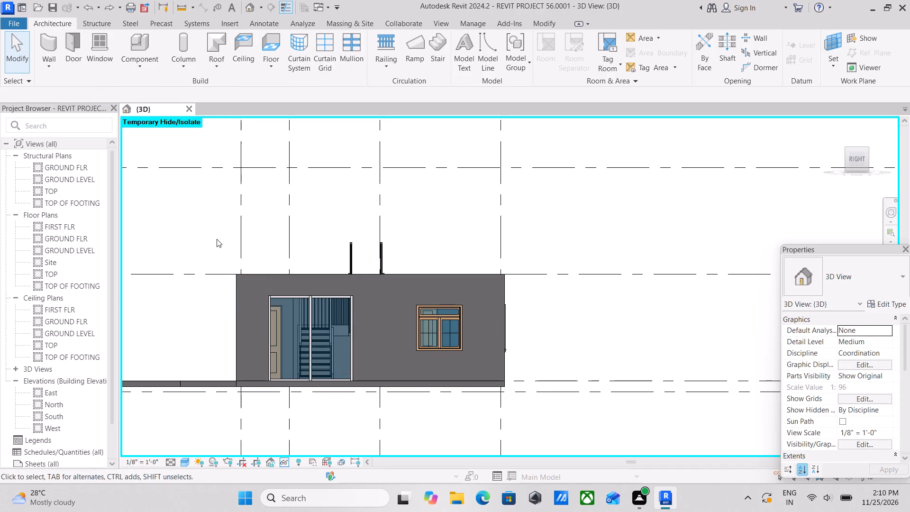
Copy all the ground-floor walls, doors, windows, stairs and railings together and paste them aligned to the FIRST FLR level.
{"action": "left_click_drag", "start_coordinate": [200, 240], "coordinate": [465, 365]}
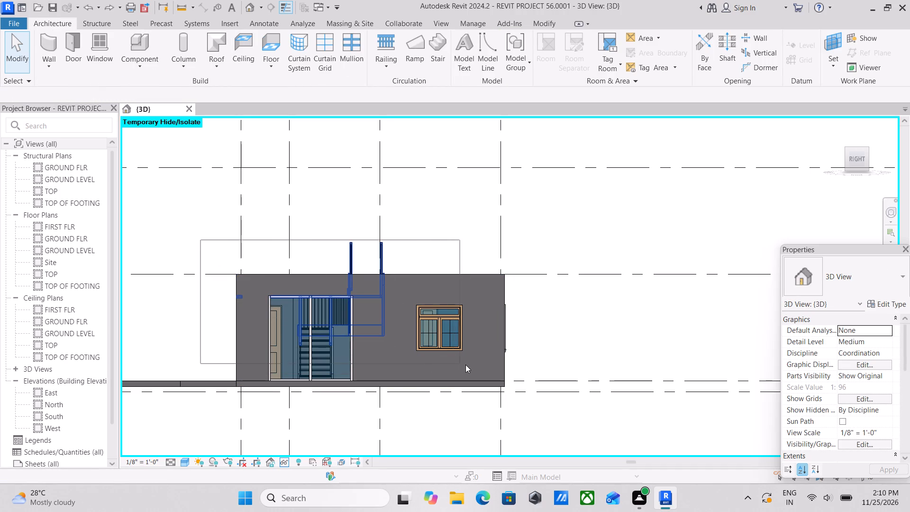
{"action": "left_click_drag", "start_coordinate": [465, 365], "coordinate": [521, 384]}
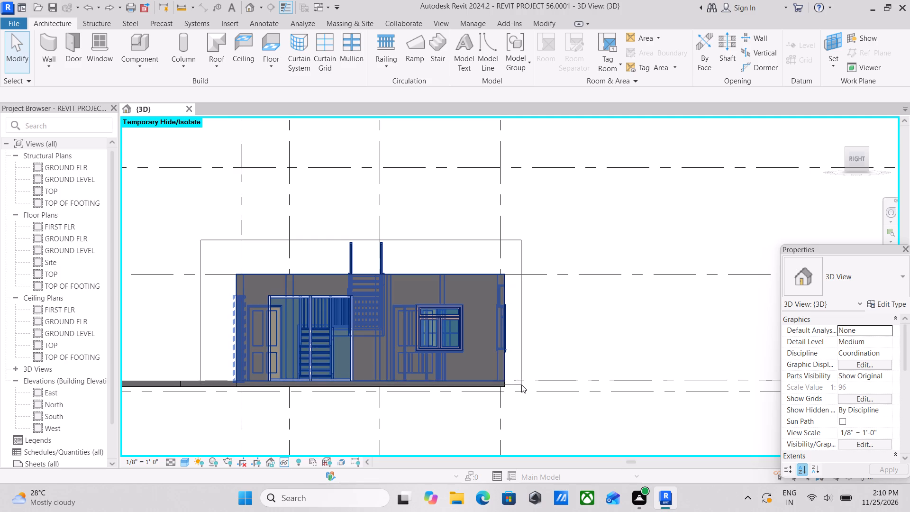
{"action": "left_click_drag", "start_coordinate": [521, 384], "coordinate": [525, 383]}
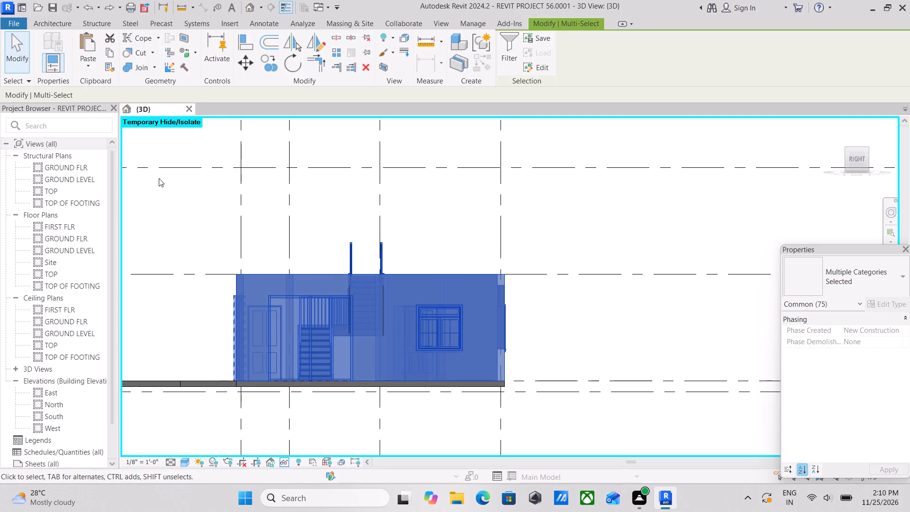
{"action": "middle_click_drag", "start_coordinate": [159, 178], "coordinate": [254, 204]}
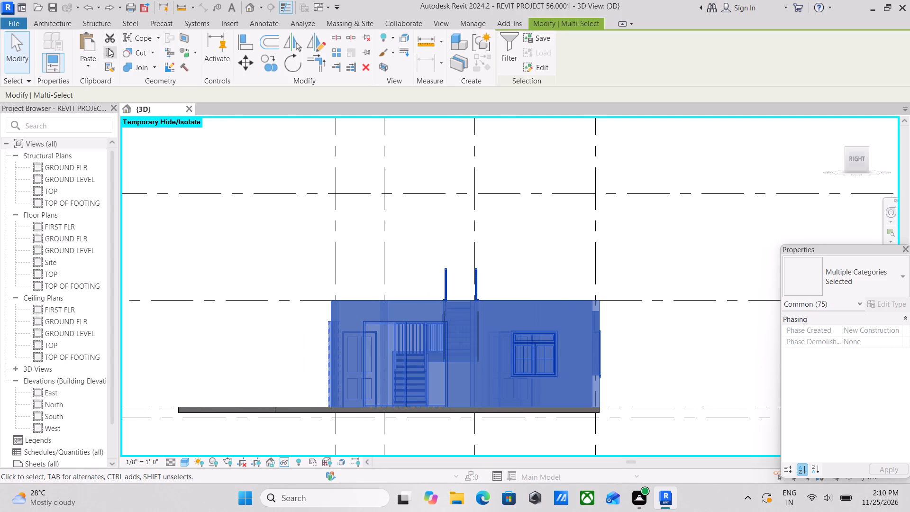
{"action": "left_click", "coordinate": [108, 48]}
{"action": "left_click", "coordinate": [85, 64]}
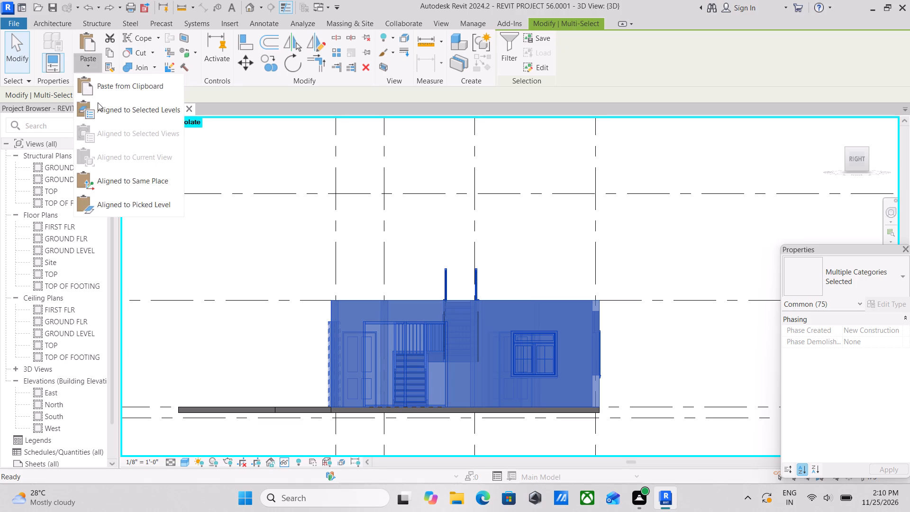
{"action": "left_click", "coordinate": [98, 102]}
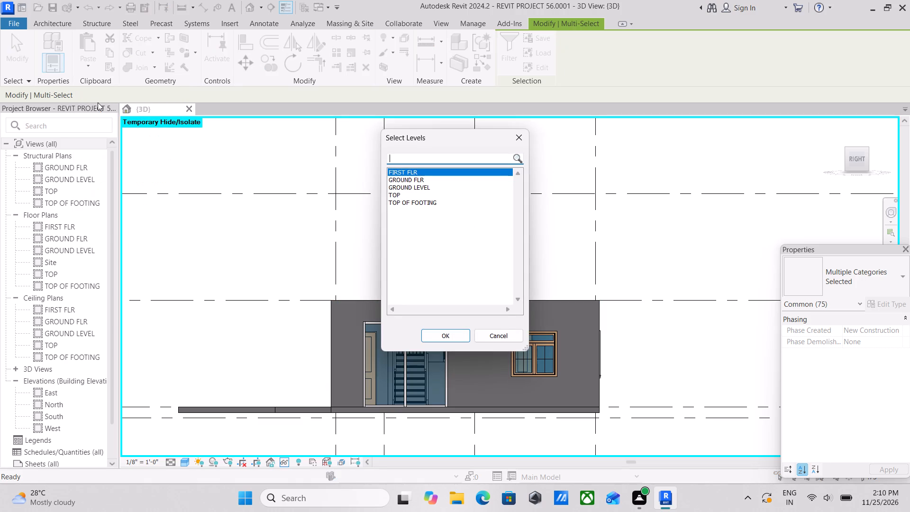
{"action": "scroll", "coordinate": [197, 302], "scroll_direction": "down", "scroll_amount": 2}
{"action": "scroll", "coordinate": [239, 299], "scroll_direction": "down", "scroll_amount": 2}
{"action": "left_click", "coordinate": [430, 333]}
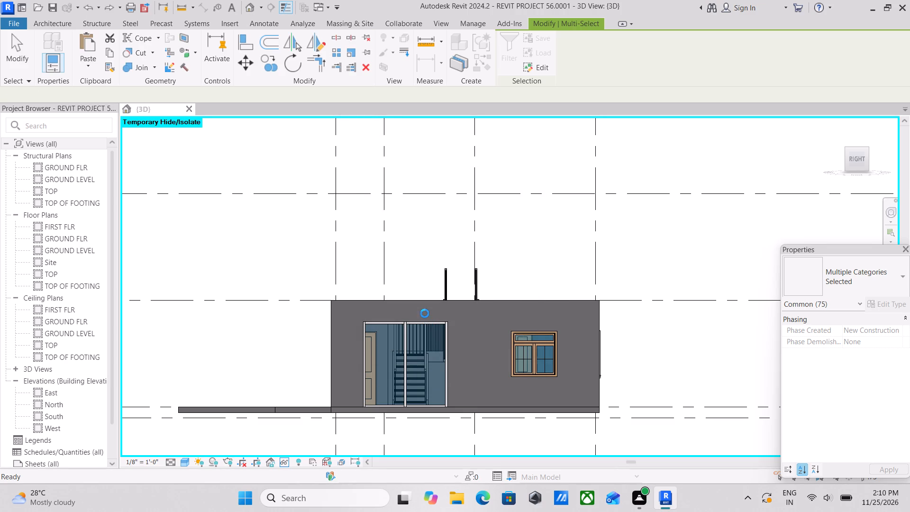
{"action": "scroll", "coordinate": [422, 313], "scroll_direction": "down", "scroll_amount": 3}
{"action": "key", "text": "Escape"}
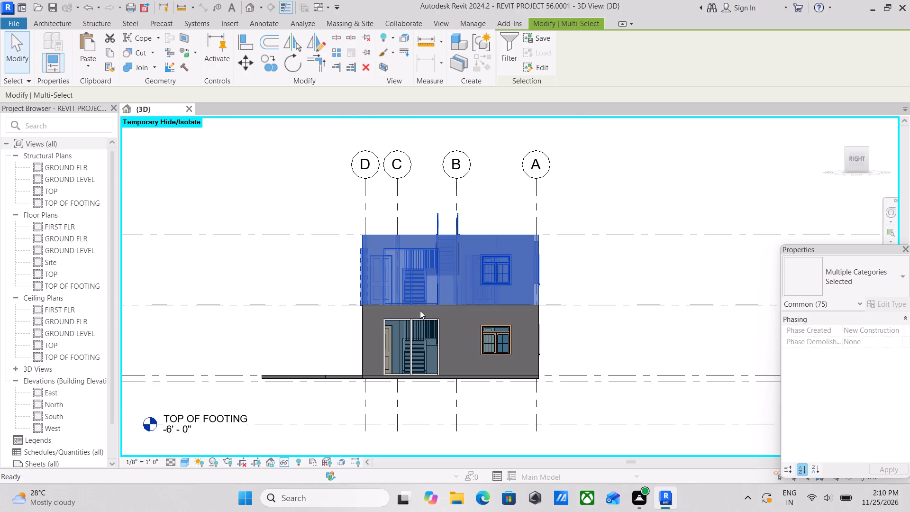
Examine the pasted upper storey against the ground floor from the front and side, including its openings and staircase.
{"action": "middle_click_drag", "start_coordinate": [415, 311], "coordinate": [497, 384], "text": "shift"}
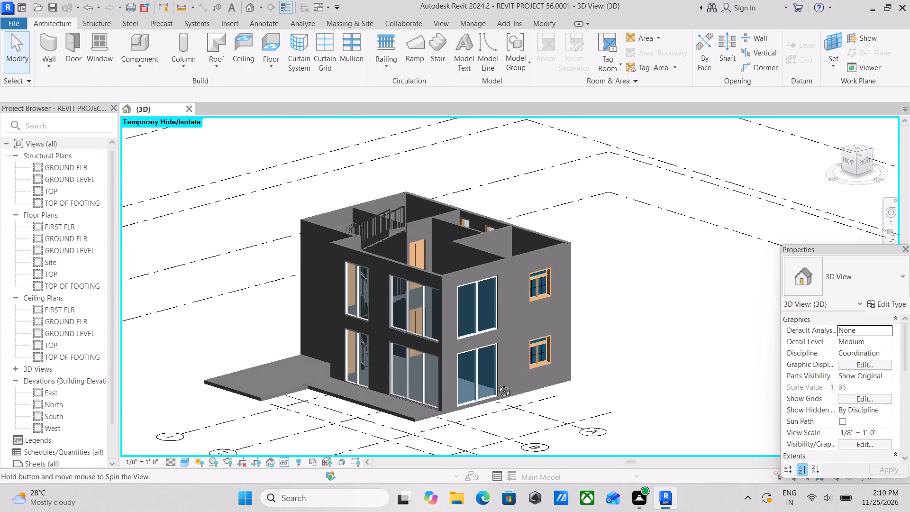
{"action": "middle_click_drag", "start_coordinate": [442, 357], "coordinate": [479, 375], "text": "shift"}
{"action": "scroll", "coordinate": [477, 372], "scroll_direction": "up", "scroll_amount": 2}
{"action": "scroll", "coordinate": [459, 298], "scroll_direction": "up", "scroll_amount": 3}
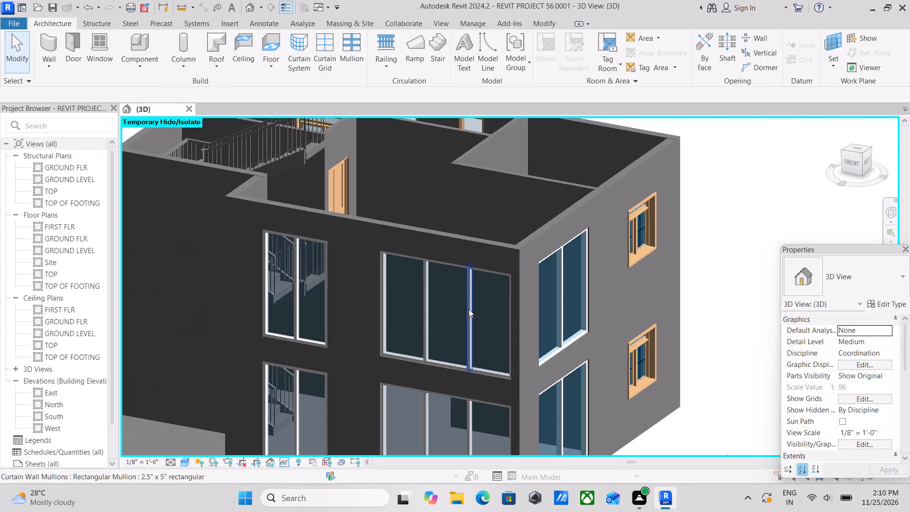
{"action": "middle_click_drag", "start_coordinate": [469, 309], "coordinate": [446, 290], "text": "shift"}
{"action": "scroll", "coordinate": [446, 290], "scroll_direction": "up", "scroll_amount": 2}
{"action": "scroll", "coordinate": [446, 290], "scroll_direction": "down", "scroll_amount": 2}
{"action": "middle_click_drag", "start_coordinate": [446, 290], "coordinate": [445, 290], "text": "shift"}
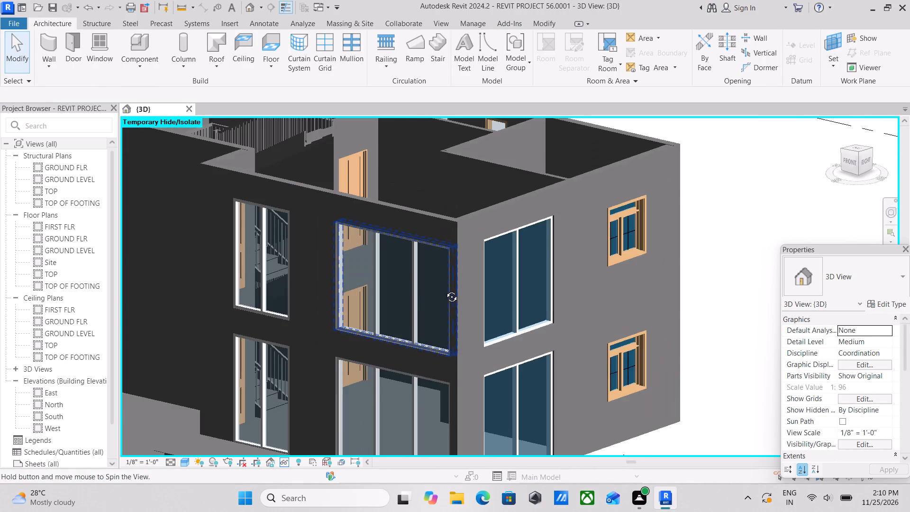
{"action": "middle_click_drag", "start_coordinate": [445, 290], "coordinate": [406, 298], "text": "shift"}
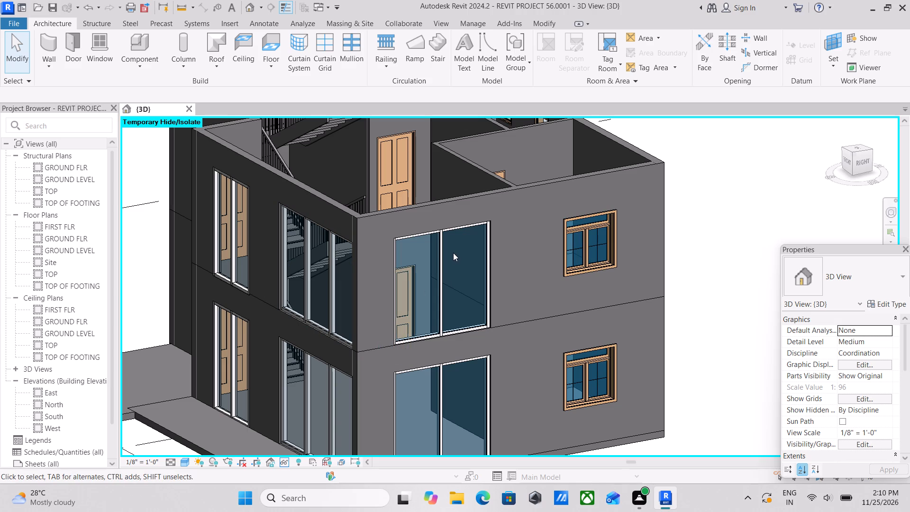
{"action": "scroll", "coordinate": [465, 260], "scroll_direction": "down", "scroll_amount": 1}
{"action": "scroll", "coordinate": [402, 255], "scroll_direction": "down", "scroll_amount": 1}
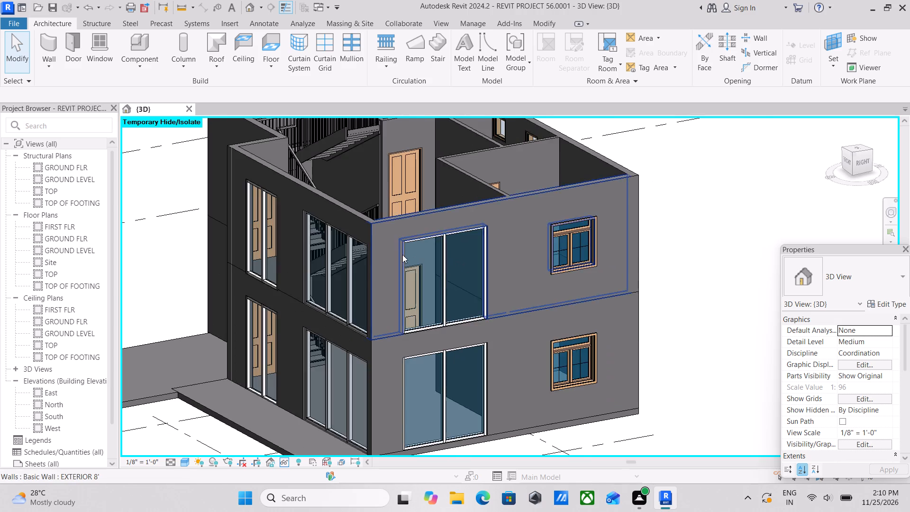
{"action": "middle_click_drag", "start_coordinate": [402, 255], "coordinate": [419, 267]}
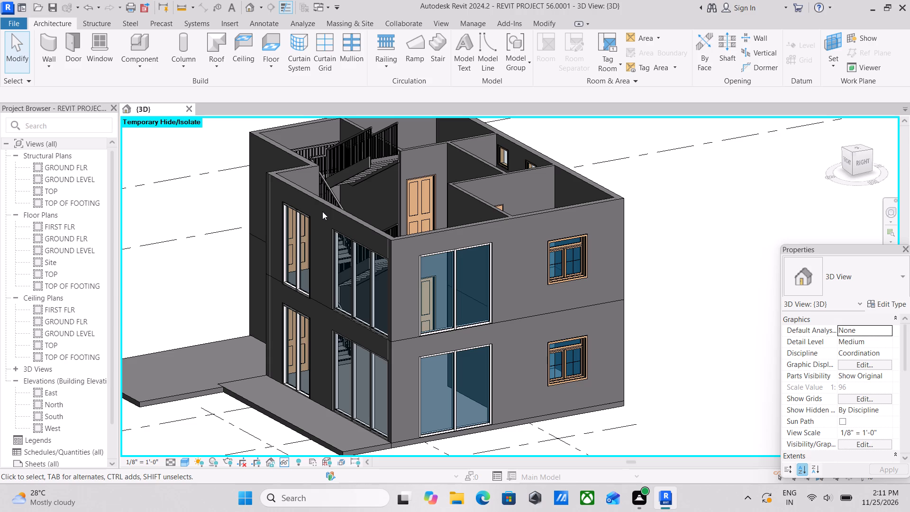
{"action": "scroll", "coordinate": [322, 211], "scroll_direction": "down", "scroll_amount": 2}
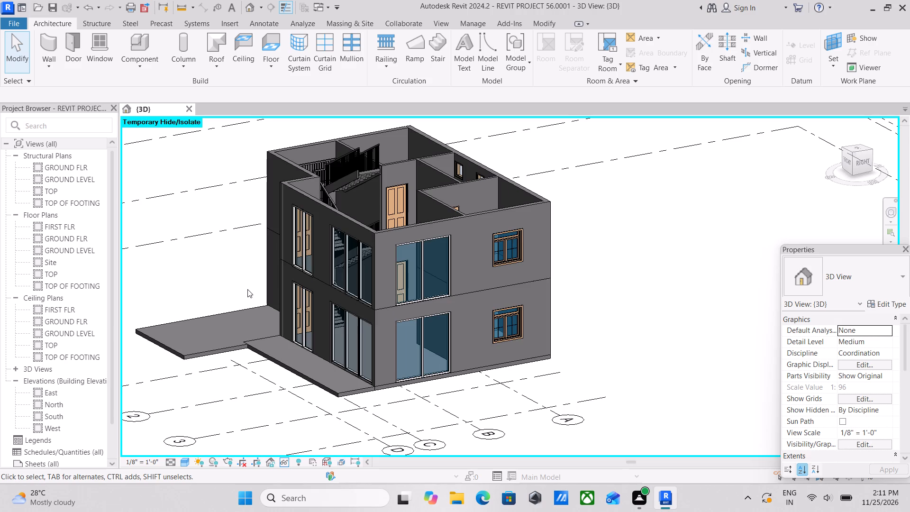
{"action": "scroll", "coordinate": [250, 280], "scroll_direction": "down", "scroll_amount": 1}
{"action": "middle_click_drag", "start_coordinate": [250, 280], "coordinate": [292, 273]}
{"action": "scroll", "coordinate": [292, 272], "scroll_direction": "down", "scroll_amount": 2}
{"action": "middle_click_drag", "start_coordinate": [292, 265], "coordinate": [305, 278], "text": "shift"}
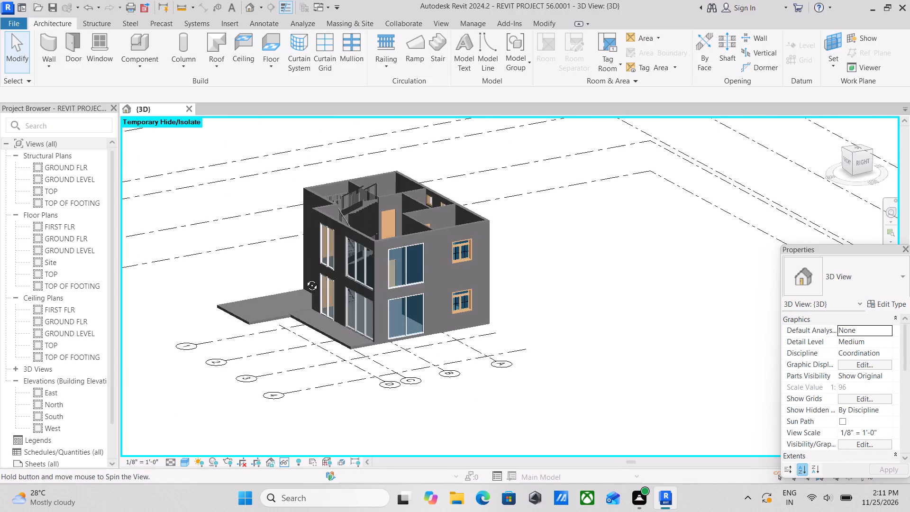
{"action": "middle_click_drag", "start_coordinate": [305, 278], "coordinate": [399, 296], "text": "shift"}
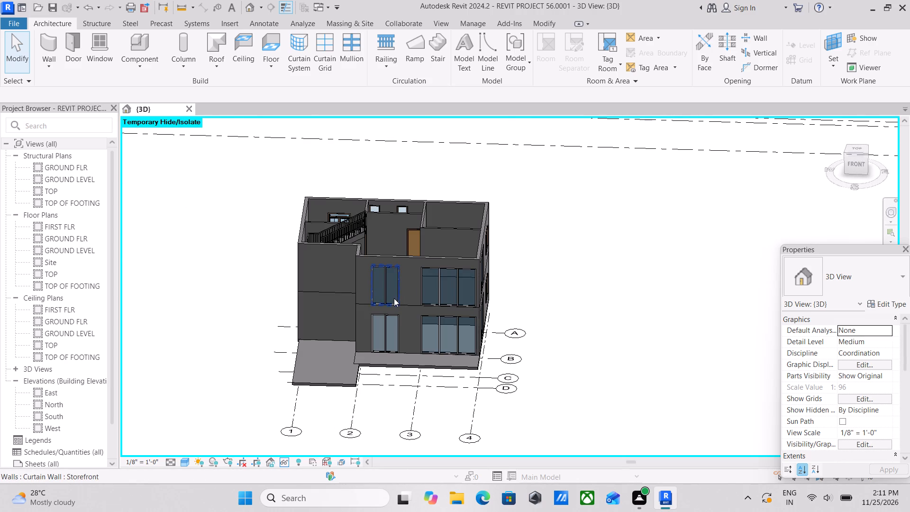
Reset the temporary hide/isolate so the whole model is displayed.
{"action": "type", "text": "HR"}
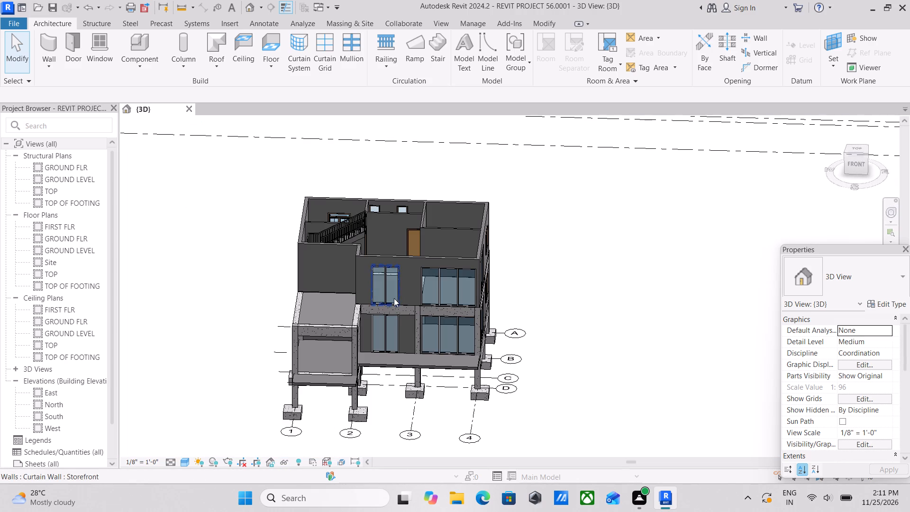
Examine the two-storey house with its structural frame, focusing on the upper rooms, staircase and front porch slab.
{"action": "scroll", "coordinate": [379, 310], "scroll_direction": "up", "scroll_amount": 3}
{"action": "scroll", "coordinate": [319, 317], "scroll_direction": "down", "scroll_amount": 2}
{"action": "middle_click_drag", "start_coordinate": [321, 318], "coordinate": [320, 317]}
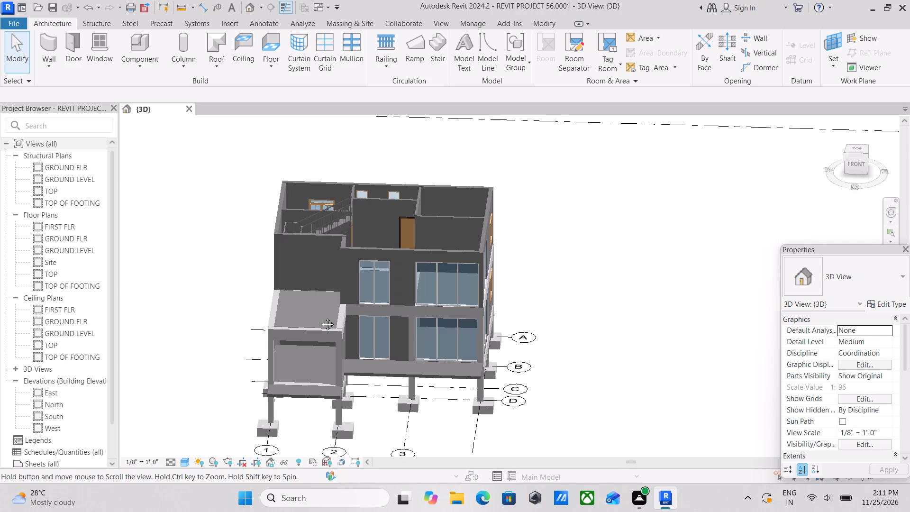
{"action": "middle_click_drag", "start_coordinate": [320, 317], "coordinate": [315, 290]}
{"action": "middle_click_drag", "start_coordinate": [317, 304], "coordinate": [386, 237], "text": "shift"}
{"action": "middle_click_drag", "start_coordinate": [391, 252], "coordinate": [389, 270], "text": "shift"}
{"action": "scroll", "coordinate": [389, 270], "scroll_direction": "up", "scroll_amount": 2, "text": "shift"}
{"action": "middle_click_drag", "start_coordinate": [389, 270], "coordinate": [364, 302], "text": "shift"}
{"action": "middle_click_drag", "start_coordinate": [363, 302], "coordinate": [358, 316], "text": "shift"}
{"action": "middle_click_drag", "start_coordinate": [322, 277], "coordinate": [316, 301], "text": "shift"}
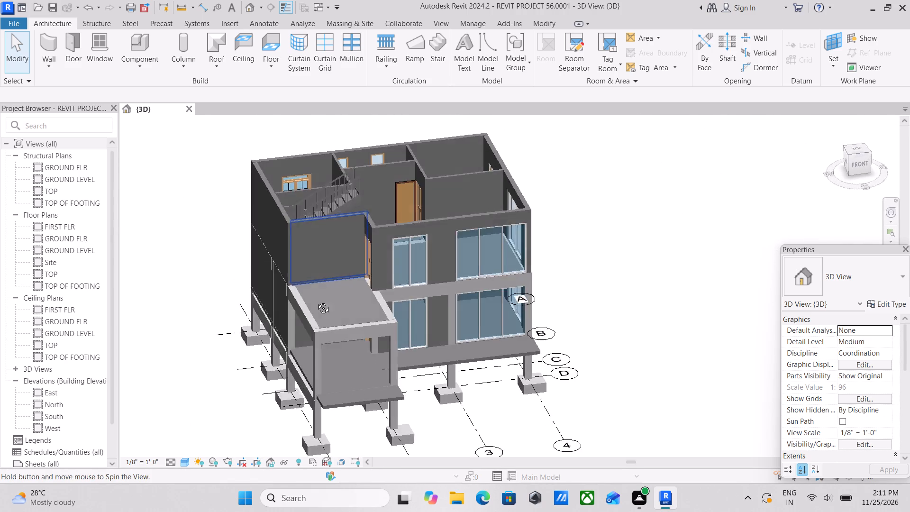
{"action": "middle_click_drag", "start_coordinate": [316, 301], "coordinate": [305, 339], "text": "shift"}
{"action": "scroll", "coordinate": [305, 339], "scroll_direction": "up", "scroll_amount": 1}
{"action": "middle_click_drag", "start_coordinate": [304, 325], "coordinate": [328, 299], "text": "shift"}
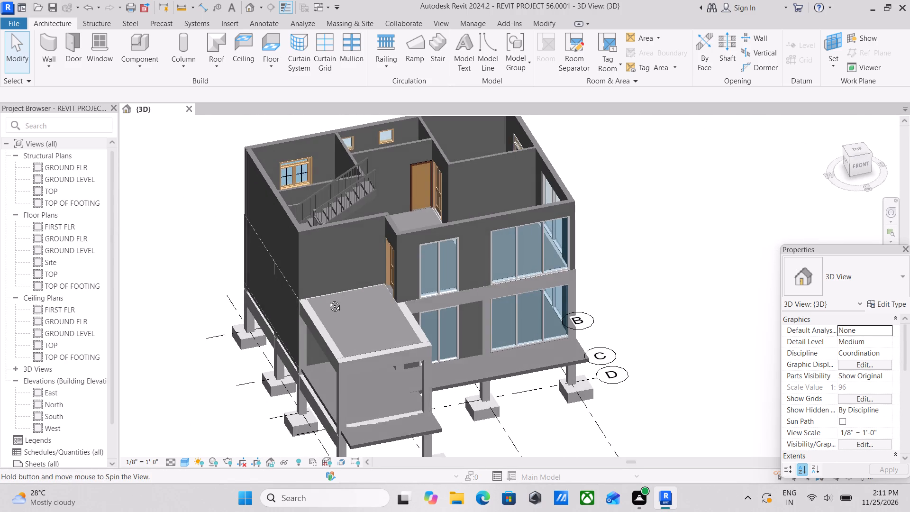
{"action": "middle_click_drag", "start_coordinate": [328, 299], "coordinate": [333, 310], "text": "shift"}
Examine the curtain walls, windows, beams and columns along the front and side facades of both storeys.
{"action": "scroll", "coordinate": [447, 311], "scroll_direction": "up", "scroll_amount": 5}
{"action": "middle_click_drag", "start_coordinate": [446, 311], "coordinate": [426, 265], "text": "shift"}
{"action": "scroll", "coordinate": [426, 265], "scroll_direction": "down", "scroll_amount": 1, "text": "shift"}
{"action": "scroll", "coordinate": [426, 265], "scroll_direction": "down", "scroll_amount": 1}
{"action": "middle_click_drag", "start_coordinate": [426, 265], "coordinate": [382, 244], "text": "shift"}
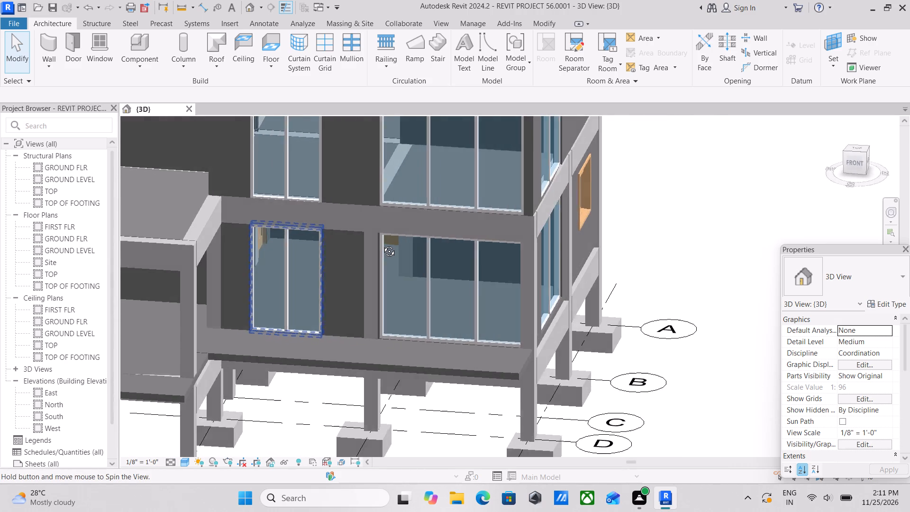
{"action": "middle_click_drag", "start_coordinate": [382, 244], "coordinate": [379, 244], "text": "shift"}
{"action": "middle_click_drag", "start_coordinate": [406, 246], "coordinate": [380, 243], "text": "shift"}
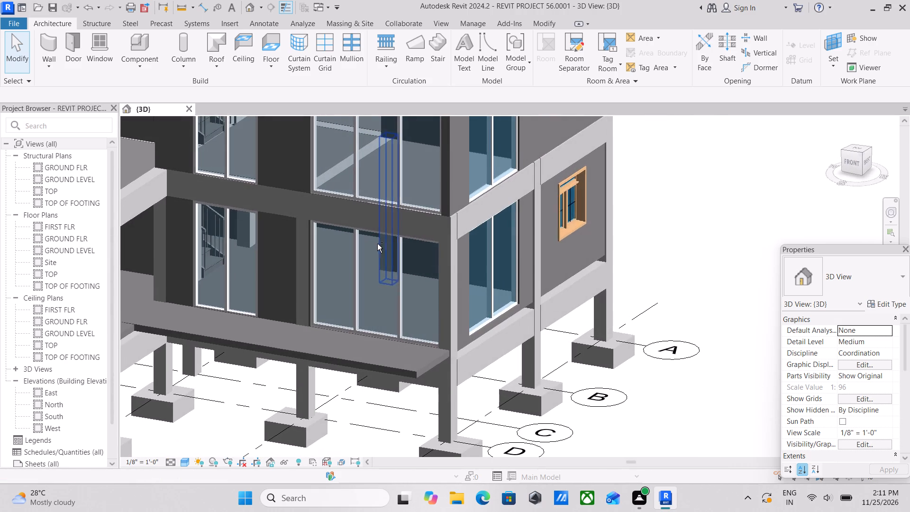
{"action": "scroll", "coordinate": [357, 250], "scroll_direction": "down", "scroll_amount": 3}
{"action": "scroll", "coordinate": [298, 249], "scroll_direction": "down", "scroll_amount": 1}
{"action": "scroll", "coordinate": [427, 269], "scroll_direction": "up", "scroll_amount": 1}
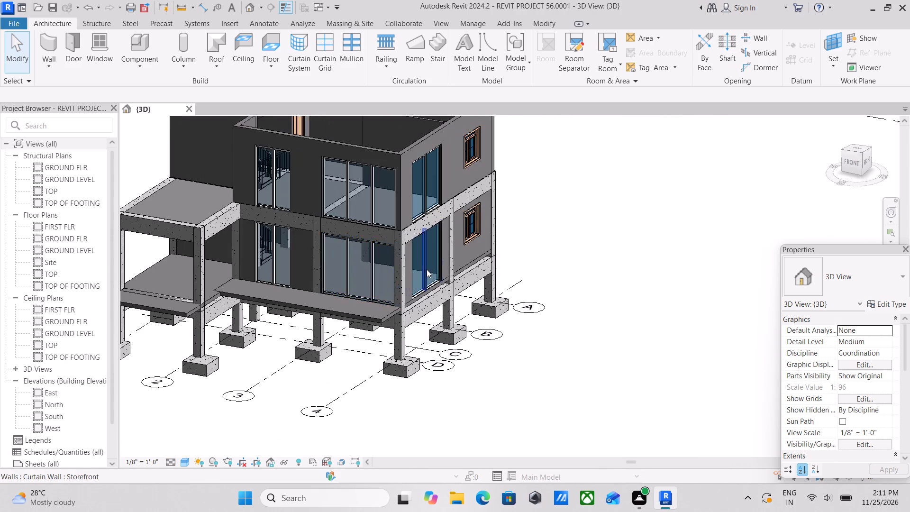
{"action": "middle_click_drag", "start_coordinate": [427, 269], "coordinate": [343, 262]}
{"action": "middle_click_drag", "start_coordinate": [315, 260], "coordinate": [315, 256], "text": "shift"}
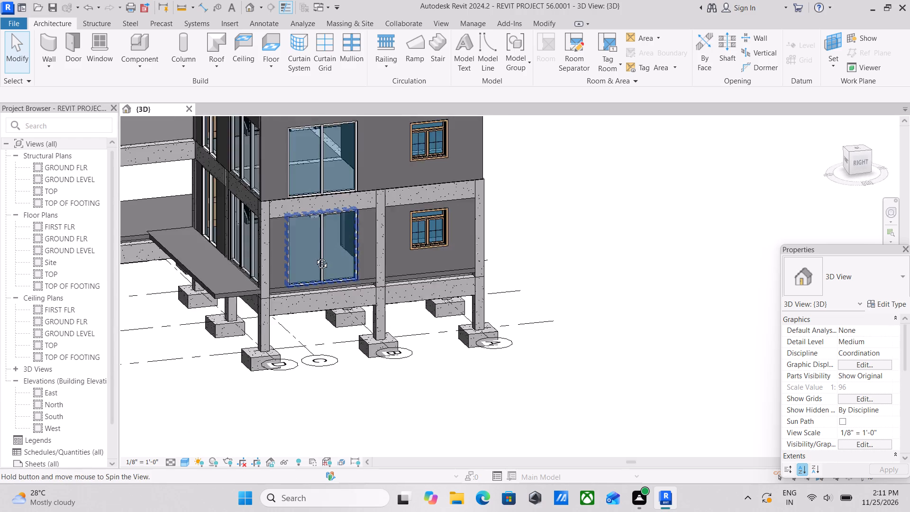
{"action": "middle_click_drag", "start_coordinate": [315, 256], "coordinate": [409, 232], "text": "shift"}
{"action": "middle_click_drag", "start_coordinate": [268, 243], "coordinate": [291, 257], "text": "shift"}
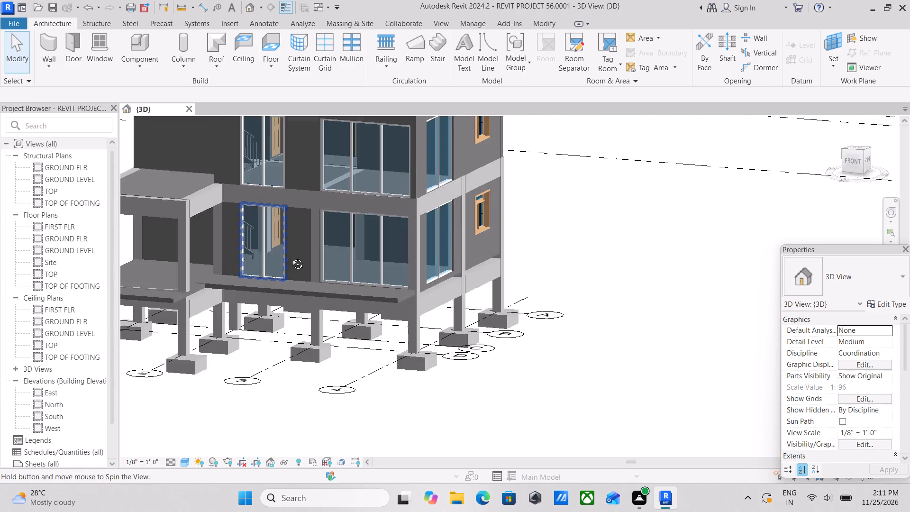
{"action": "middle_click_drag", "start_coordinate": [291, 257], "coordinate": [301, 265], "text": "shift"}
Delete the first-floor EXTERIOR 8' wall between the staircase and the front porch slab.
{"action": "middle_click_drag", "start_coordinate": [268, 250], "coordinate": [297, 305], "text": "shift"}
{"action": "middle_click_drag", "start_coordinate": [277, 242], "coordinate": [288, 277]}
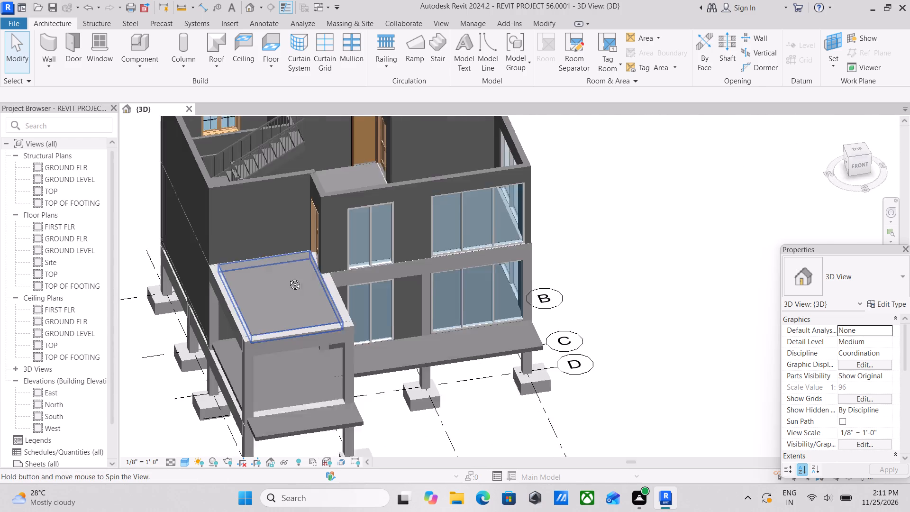
{"action": "middle_click_drag", "start_coordinate": [288, 277], "coordinate": [289, 314]}
{"action": "scroll", "coordinate": [289, 243], "scroll_direction": "down", "scroll_amount": 1}
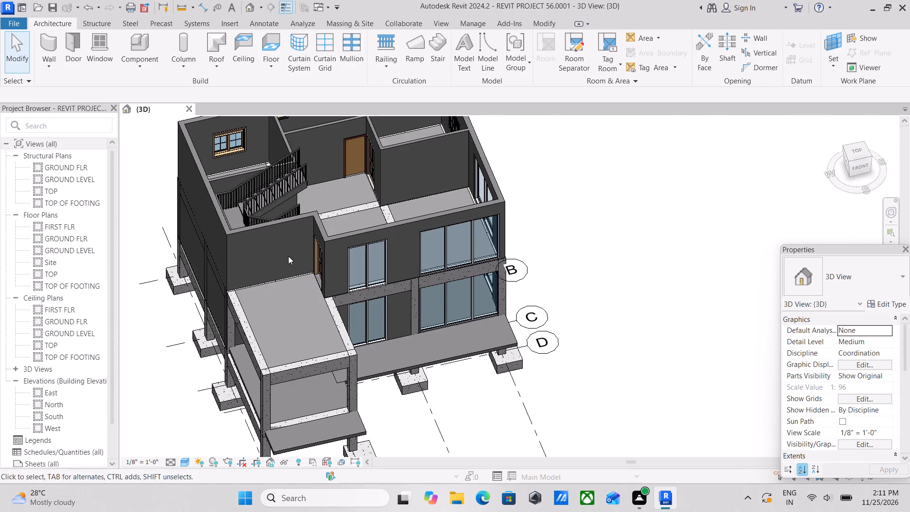
{"action": "scroll", "coordinate": [288, 256], "scroll_direction": "down", "scroll_amount": 2}
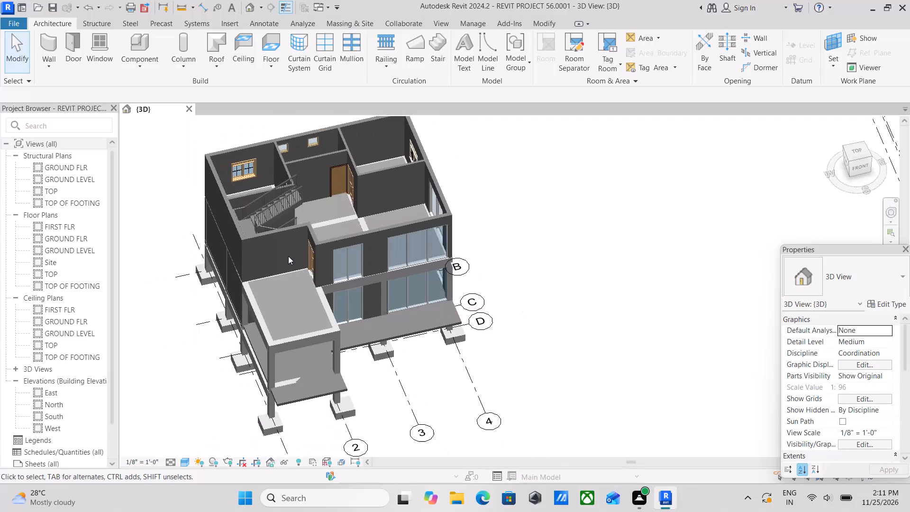
{"action": "middle_click_drag", "start_coordinate": [284, 297], "coordinate": [276, 315], "text": "shift"}
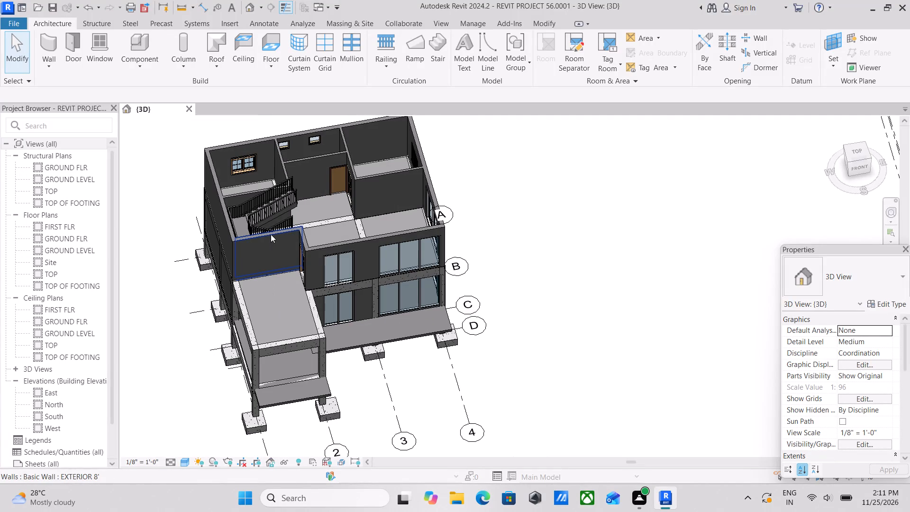
{"action": "left_click", "coordinate": [271, 234]}
{"action": "right_click", "coordinate": [271, 234]}
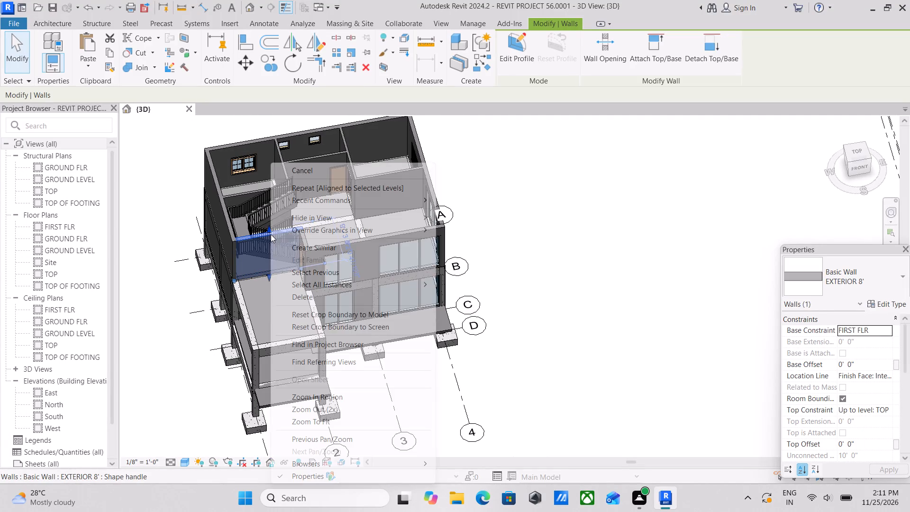
{"action": "left_click", "coordinate": [301, 299]}
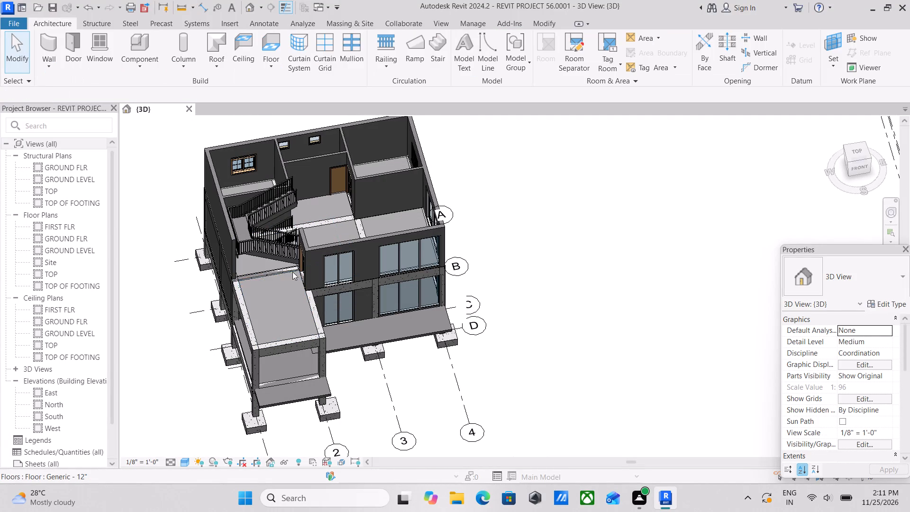
Delete the first-floor 36" x 84" four-panel wood door at the front facade's corner beside the staircase.
{"action": "left_click", "coordinate": [306, 239]}
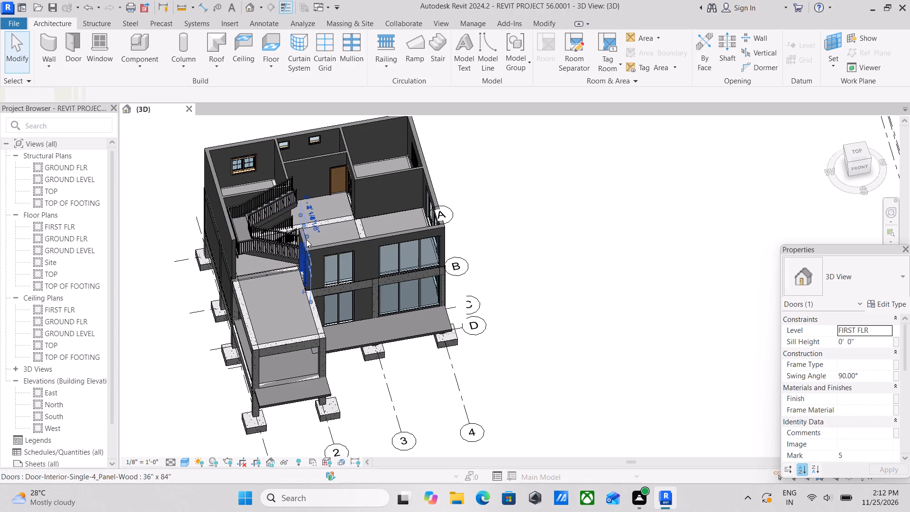
{"action": "right_click", "coordinate": [306, 239]}
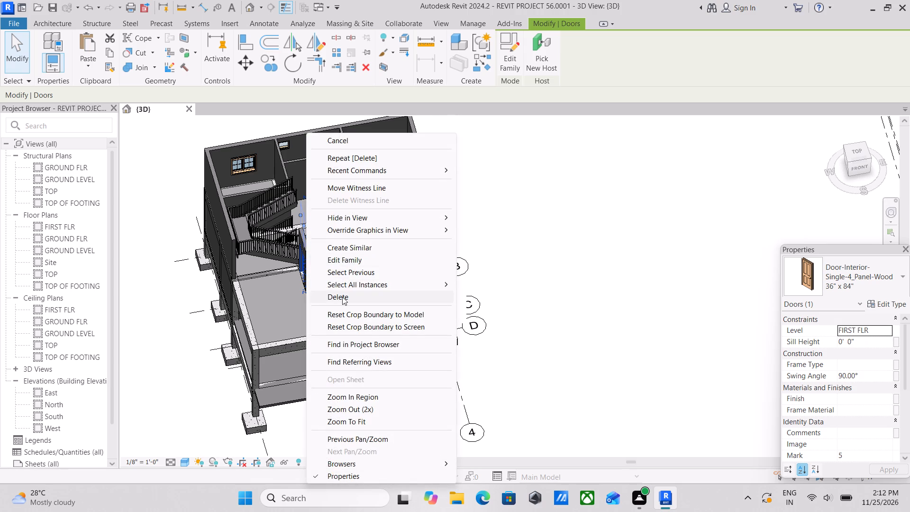
{"action": "left_click", "coordinate": [342, 297]}
Delete the short first-floor EXTERIOR 8' wall running back from the front facade's corner beside the staircase and porch slab.
{"action": "scroll", "coordinate": [283, 283], "scroll_direction": "up", "scroll_amount": 3}
{"action": "scroll", "coordinate": [333, 218], "scroll_direction": "up", "scroll_amount": 2}
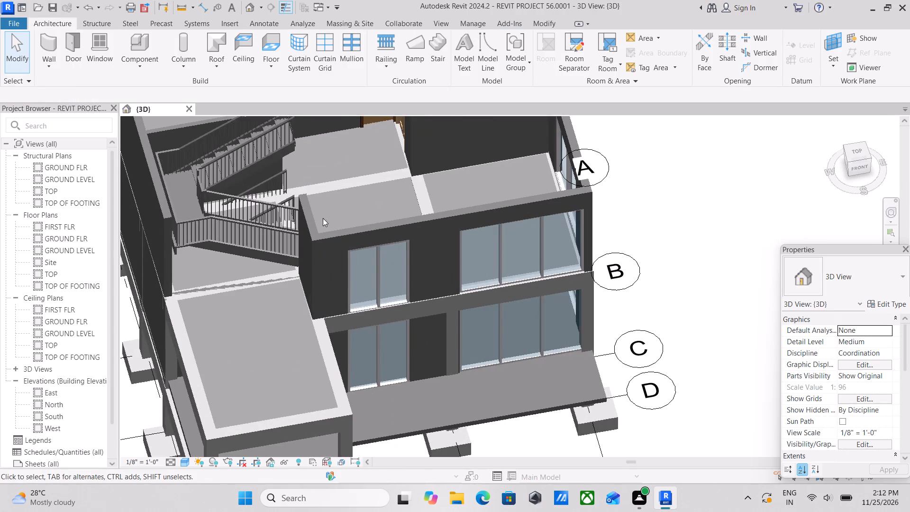
{"action": "left_click", "coordinate": [312, 219]}
{"action": "right_click", "coordinate": [312, 219]}
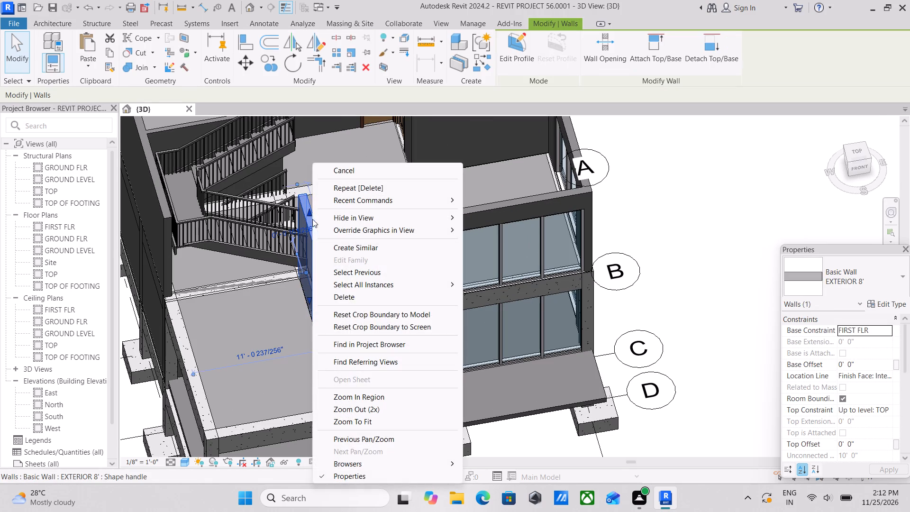
{"action": "left_click", "coordinate": [351, 293]}
{"action": "scroll", "coordinate": [330, 294], "scroll_direction": "down", "scroll_amount": 2}
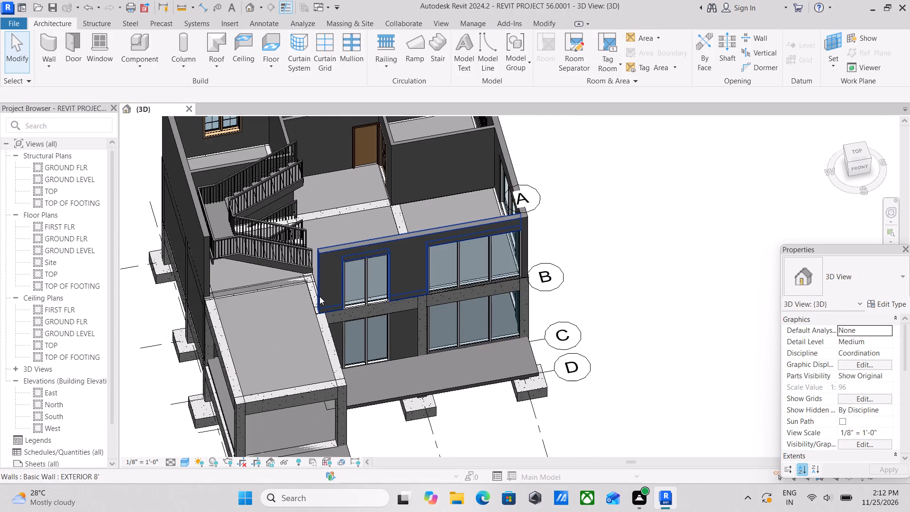
Examine the house from above and from all sides, focusing on the opened staircase area, porch slab and facades.
{"action": "middle_click_drag", "start_coordinate": [319, 296], "coordinate": [318, 345], "text": "shift"}
{"action": "middle_click_drag", "start_coordinate": [316, 327], "coordinate": [310, 374], "text": "shift"}
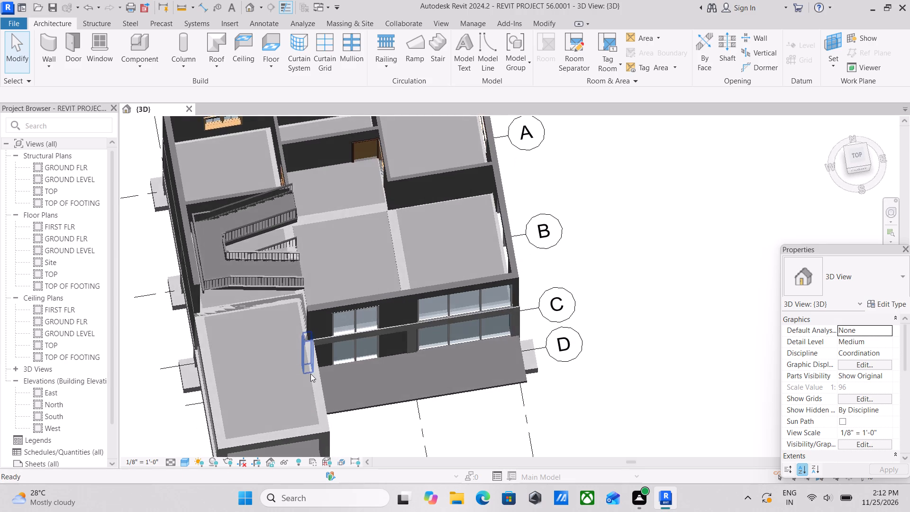
{"action": "scroll", "coordinate": [329, 277], "scroll_direction": "down", "scroll_amount": 1}
{"action": "middle_click_drag", "start_coordinate": [329, 277], "coordinate": [329, 322], "text": "shift"}
{"action": "middle_click_drag", "start_coordinate": [329, 322], "coordinate": [332, 239]}
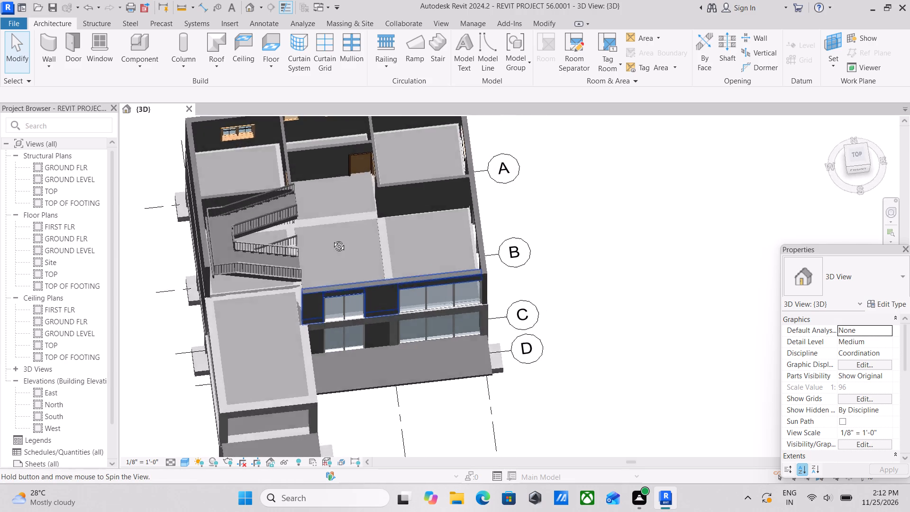
{"action": "middle_click_drag", "start_coordinate": [332, 239], "coordinate": [359, 206]}
{"action": "middle_click_drag", "start_coordinate": [321, 304], "coordinate": [334, 197], "text": "shift"}
{"action": "middle_click_drag", "start_coordinate": [307, 314], "coordinate": [322, 277]}
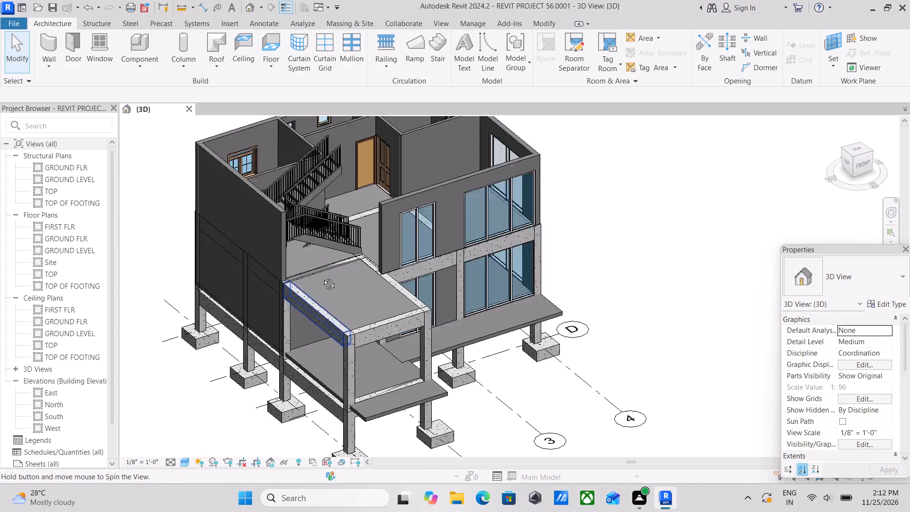
{"action": "middle_click_drag", "start_coordinate": [322, 277], "coordinate": [379, 222]}
{"action": "middle_click_drag", "start_coordinate": [419, 225], "coordinate": [478, 214], "text": "shift"}
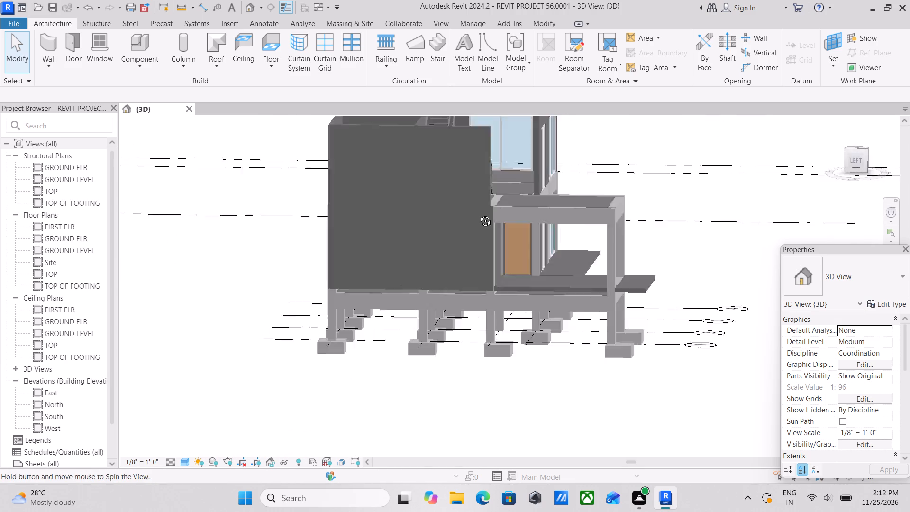
{"action": "middle_click_drag", "start_coordinate": [478, 214], "coordinate": [530, 220], "text": "shift"}
{"action": "middle_click_drag", "start_coordinate": [454, 229], "coordinate": [583, 223]}
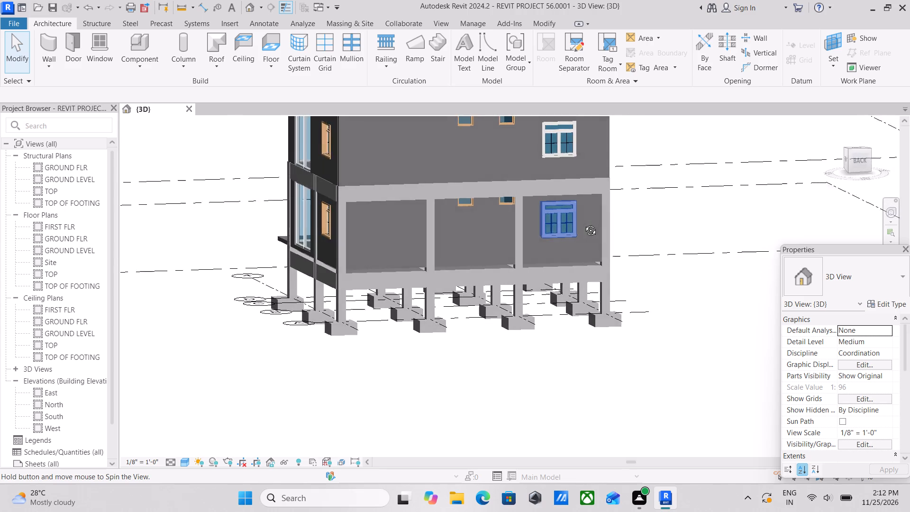
{"action": "middle_click_drag", "start_coordinate": [583, 223], "coordinate": [596, 220]}
{"action": "middle_click_drag", "start_coordinate": [450, 247], "coordinate": [486, 252], "text": "shift"}
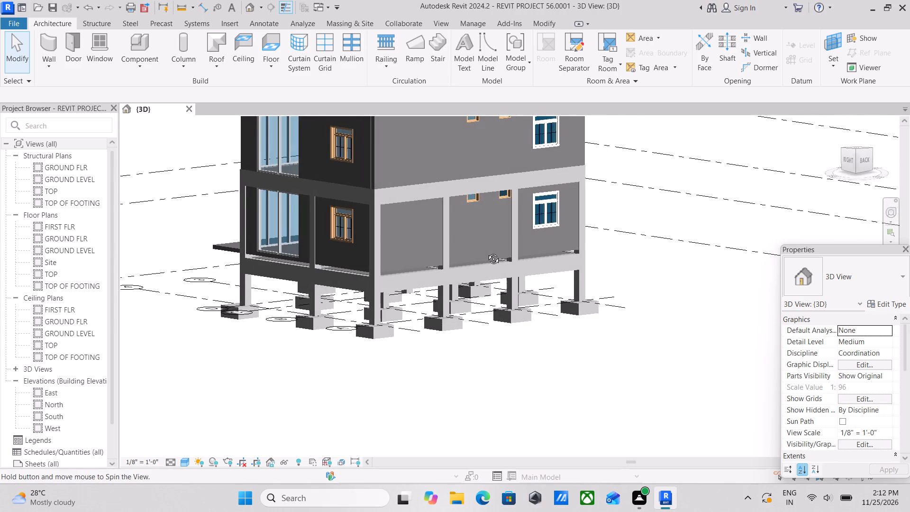
{"action": "middle_click_drag", "start_coordinate": [486, 252], "coordinate": [307, 280], "text": "shift"}
{"action": "middle_click_drag", "start_coordinate": [446, 247], "coordinate": [279, 273], "text": "shift"}
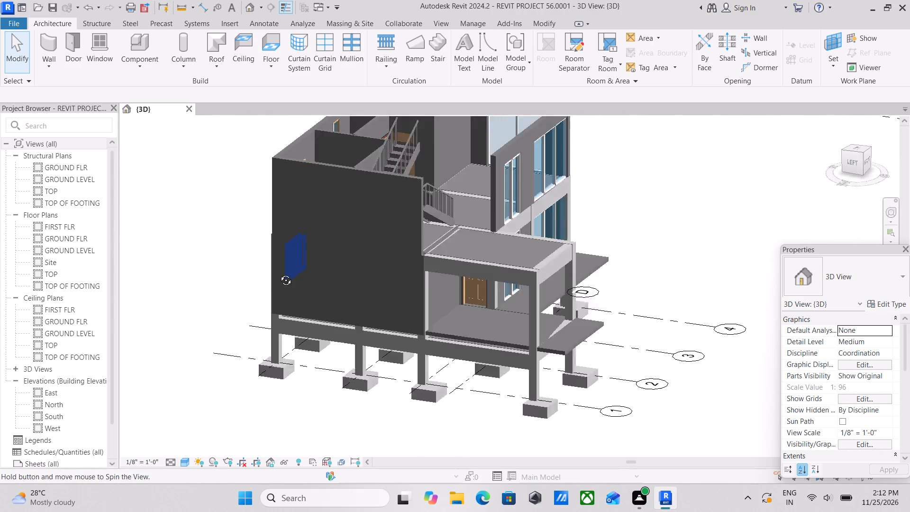
{"action": "middle_click_drag", "start_coordinate": [279, 273], "coordinate": [168, 273], "text": "shift"}
{"action": "middle_click_drag", "start_coordinate": [396, 233], "coordinate": [397, 284], "text": "shift"}
{"action": "middle_click_drag", "start_coordinate": [257, 268], "coordinate": [339, 288]}
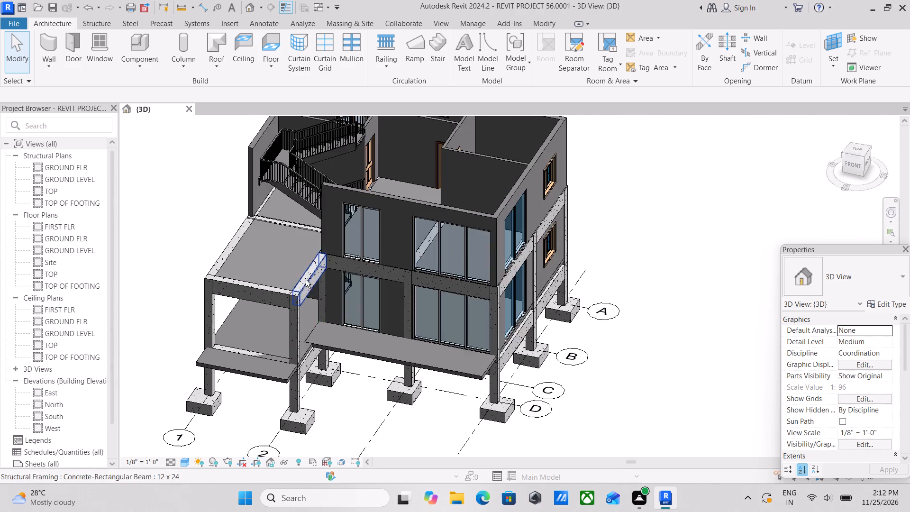
{"action": "middle_click_drag", "start_coordinate": [306, 280], "coordinate": [309, 284], "text": "shift"}
Temporarily hide all 12 x 24 concrete beams and all 12" X 12" concrete columns in the 3D view.
{"action": "scroll", "coordinate": [301, 306], "scroll_direction": "up", "scroll_amount": 4}
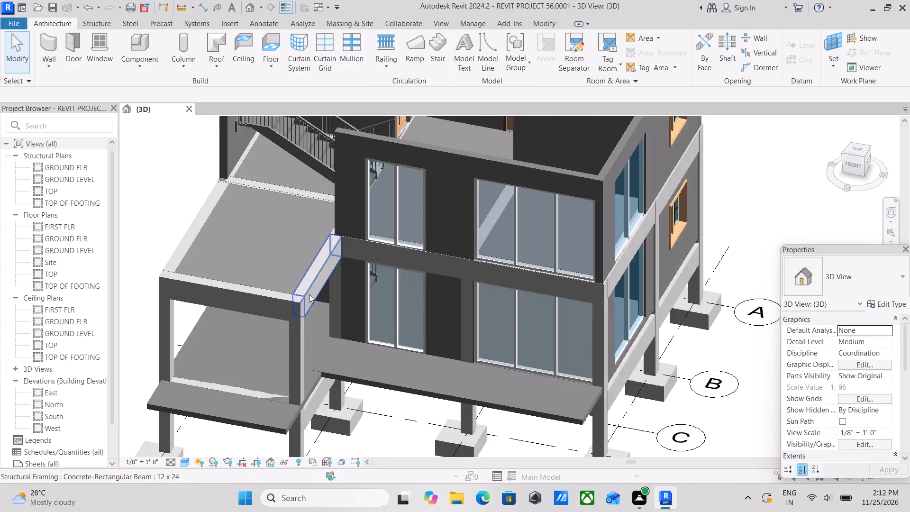
{"action": "scroll", "coordinate": [309, 294], "scroll_direction": "up", "scroll_amount": 1}
{"action": "left_click", "coordinate": [313, 278]}
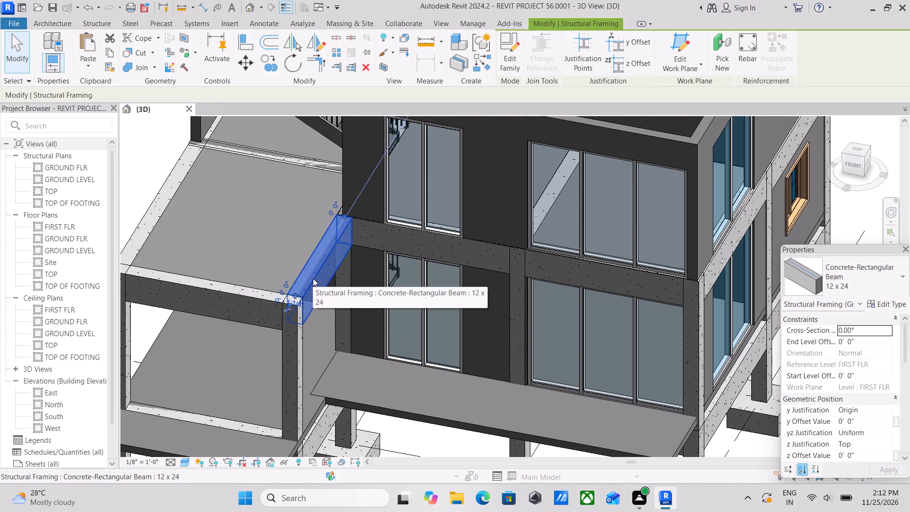
{"action": "type", "text": "SA"}
{"action": "middle_click_drag", "start_coordinate": [166, 275], "coordinate": [268, 258]}
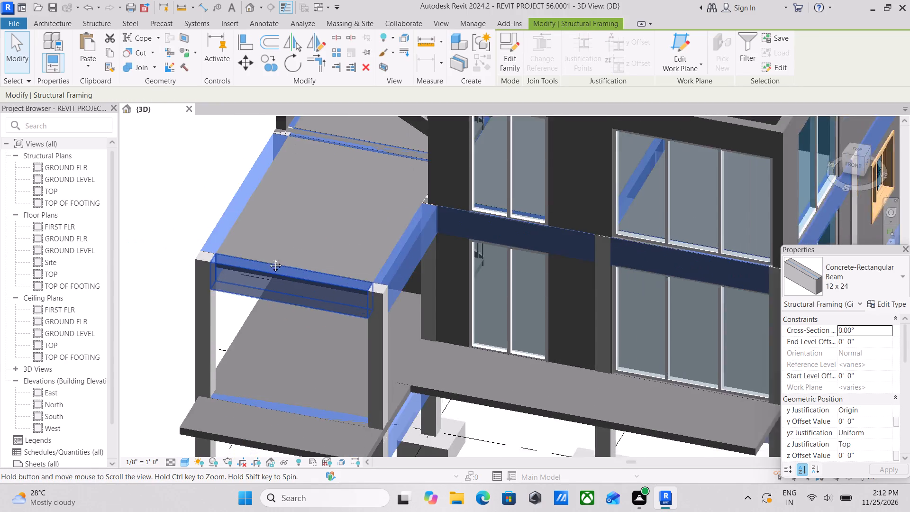
{"action": "middle_click_drag", "start_coordinate": [268, 258], "coordinate": [310, 248]}
{"action": "scroll", "coordinate": [251, 266], "scroll_direction": "up", "scroll_amount": 2}
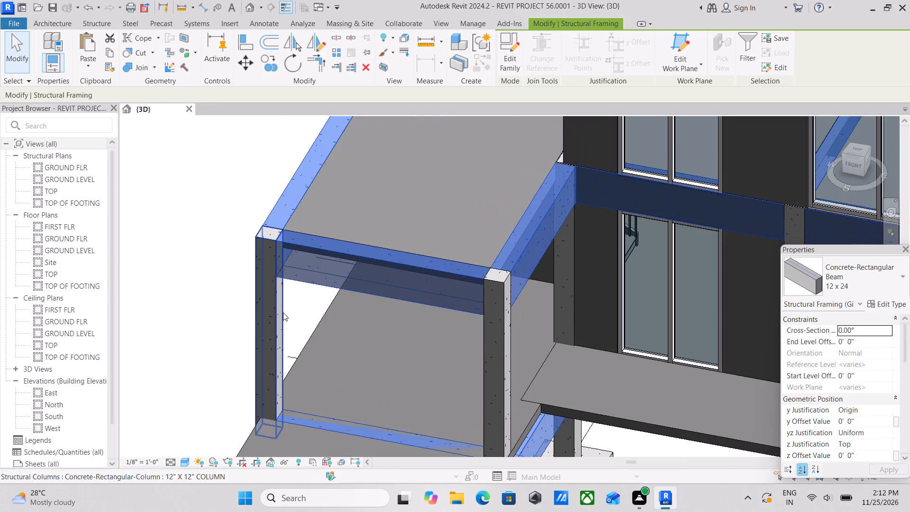
{"action": "scroll", "coordinate": [283, 312], "scroll_direction": "down", "scroll_amount": 4}
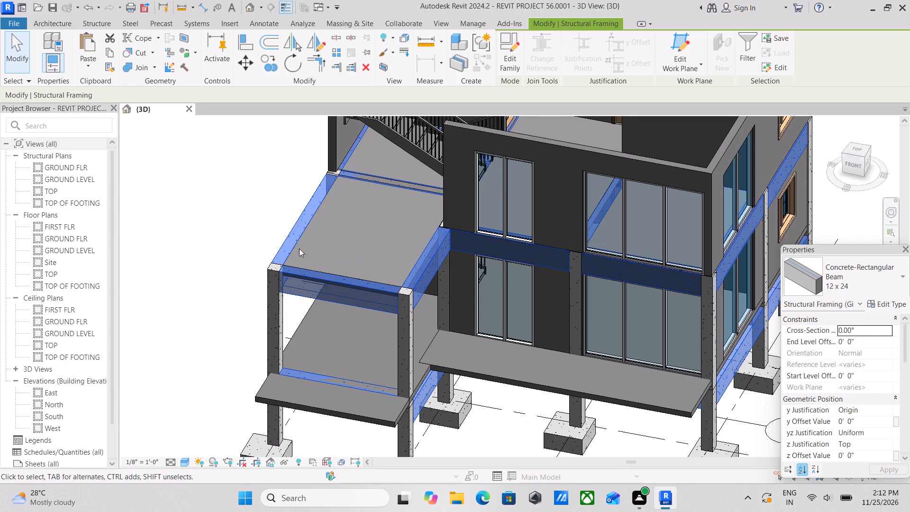
{"action": "scroll", "coordinate": [337, 238], "scroll_direction": "up", "scroll_amount": 5}
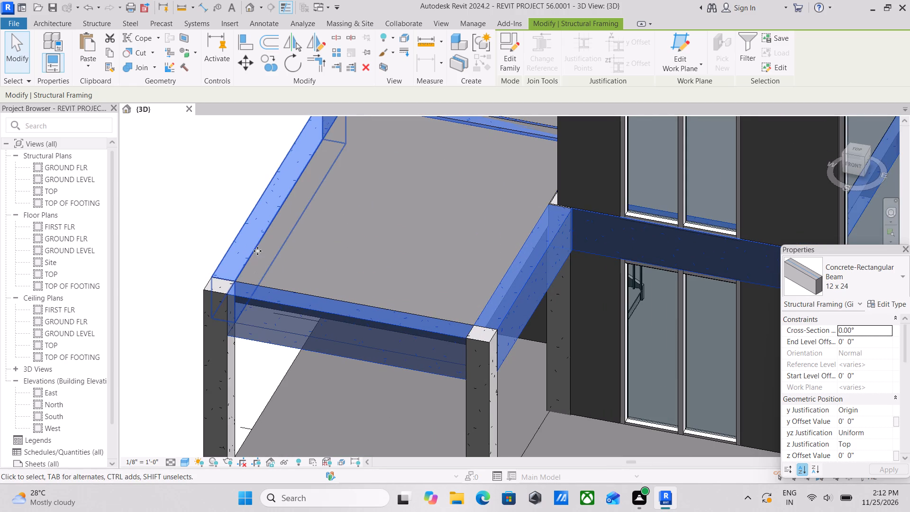
{"action": "left_click", "coordinate": [208, 291], "text": "ctrl"}
{"action": "left_click", "coordinate": [210, 288]}
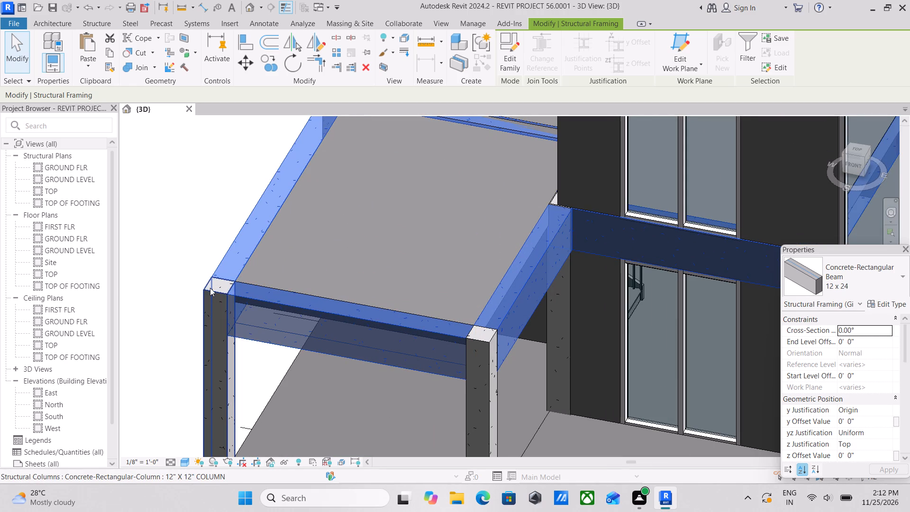
{"action": "type", "text": "SA"}
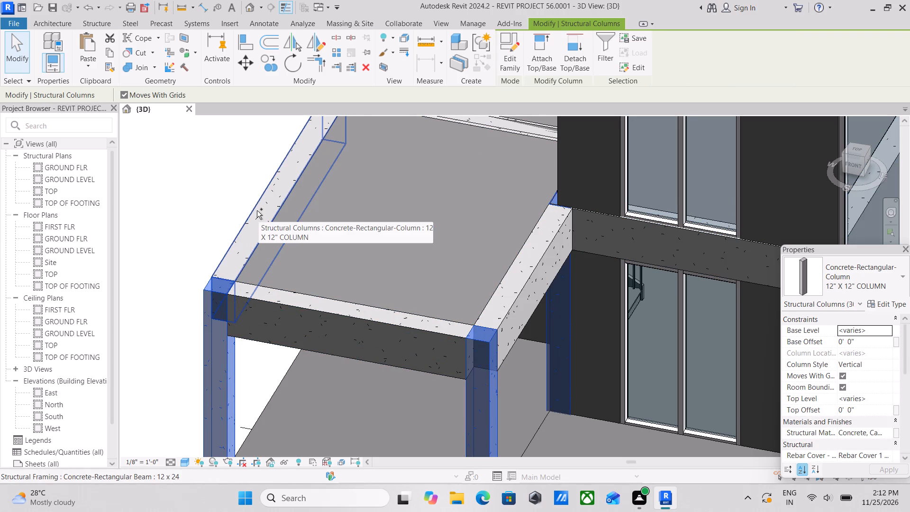
{"action": "left_click", "coordinate": [252, 211], "text": "ctrl"}
{"action": "type", "text": "SA"}
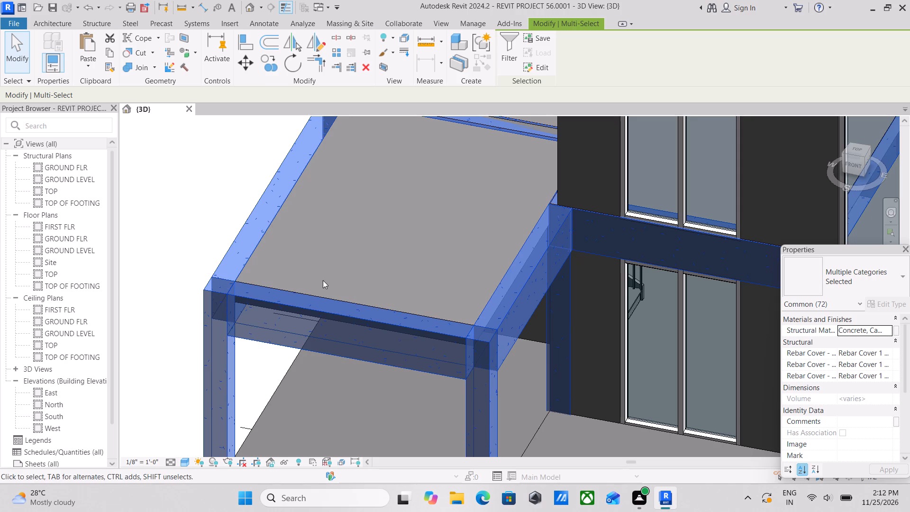
{"action": "scroll", "coordinate": [321, 329], "scroll_direction": "down", "scroll_amount": 2}
{"action": "middle_click_drag", "start_coordinate": [321, 329], "coordinate": [326, 294]}
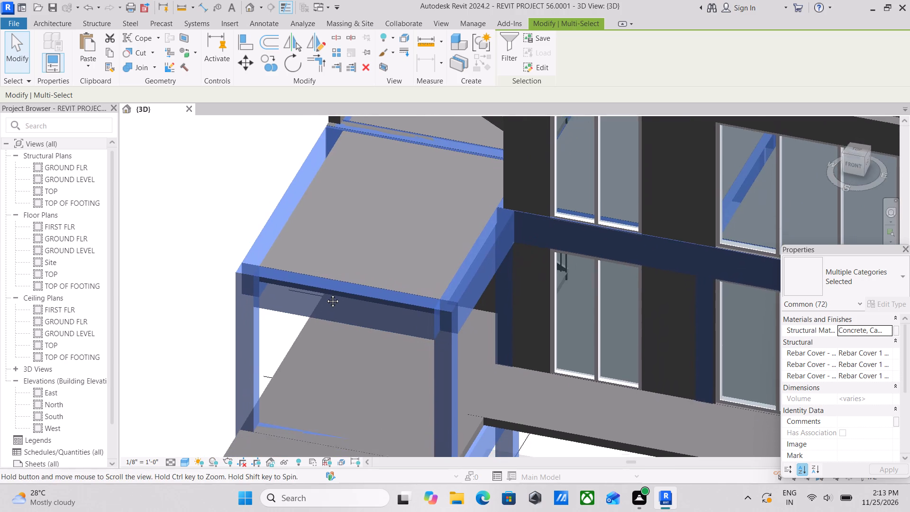
{"action": "middle_click_drag", "start_coordinate": [326, 294], "coordinate": [326, 293]}
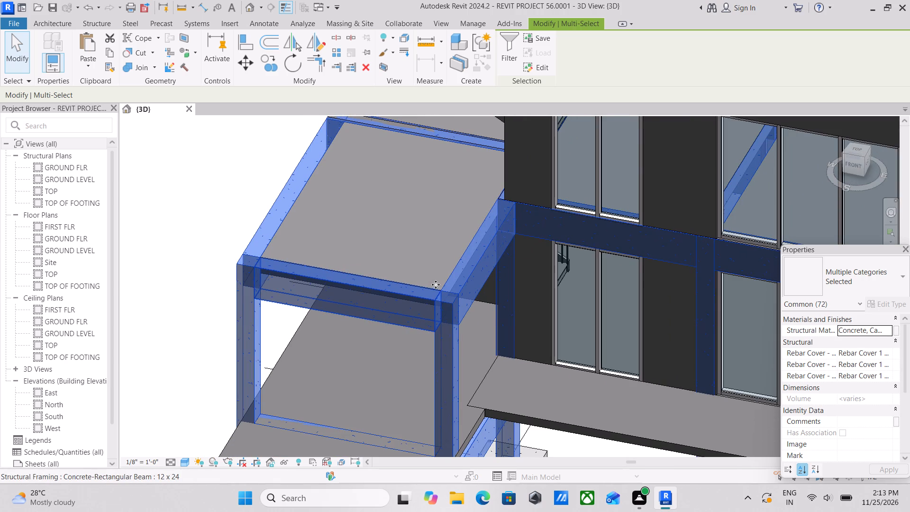
{"action": "scroll", "coordinate": [441, 286], "scroll_direction": "up", "scroll_amount": 1}
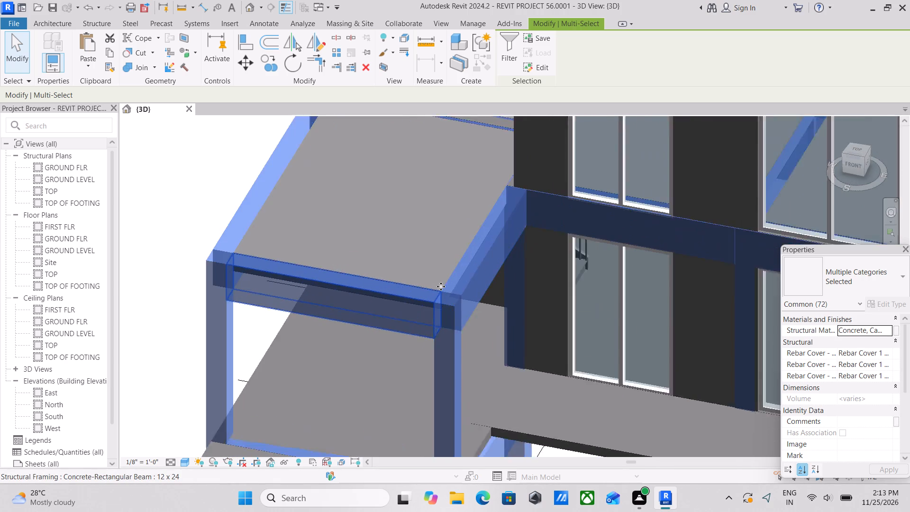
{"action": "scroll", "coordinate": [441, 286], "scroll_direction": "up", "scroll_amount": 2}
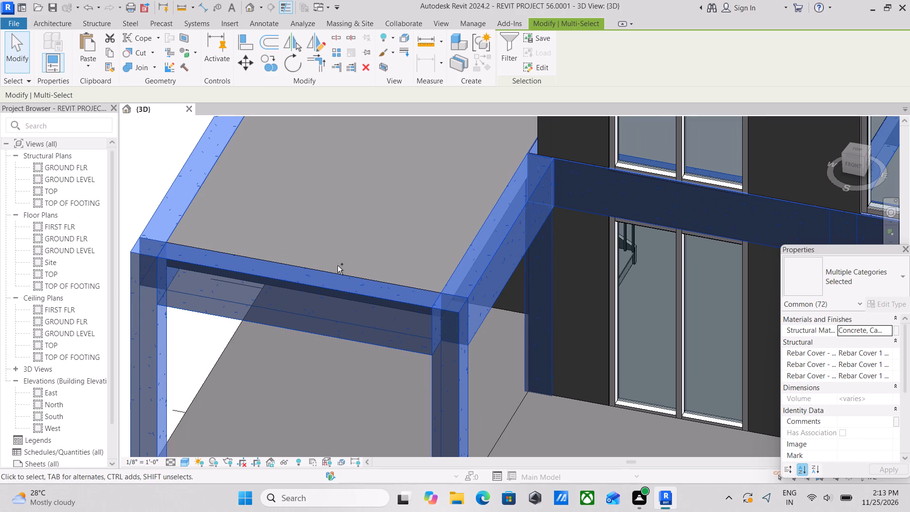
{"action": "left_click", "coordinate": [339, 265], "text": "ctrl"}
{"action": "scroll", "coordinate": [296, 306], "scroll_direction": "down", "scroll_amount": 1}
{"action": "middle_click_drag", "start_coordinate": [296, 306], "coordinate": [297, 287]}
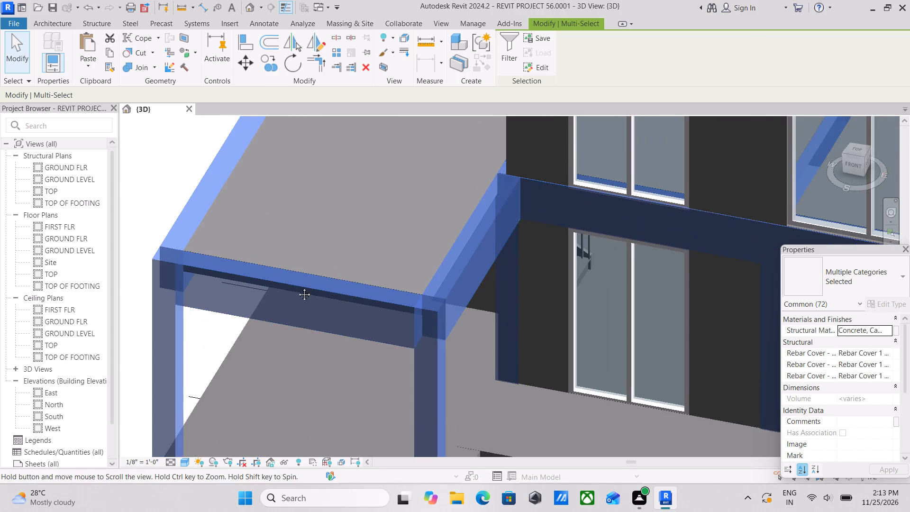
{"action": "middle_click_drag", "start_coordinate": [297, 287], "coordinate": [309, 206]}
{"action": "scroll", "coordinate": [364, 293], "scroll_direction": "down", "scroll_amount": 1}
{"action": "middle_click_drag", "start_coordinate": [364, 293], "coordinate": [327, 262]}
{"action": "scroll", "coordinate": [327, 262], "scroll_direction": "down", "scroll_amount": 1}
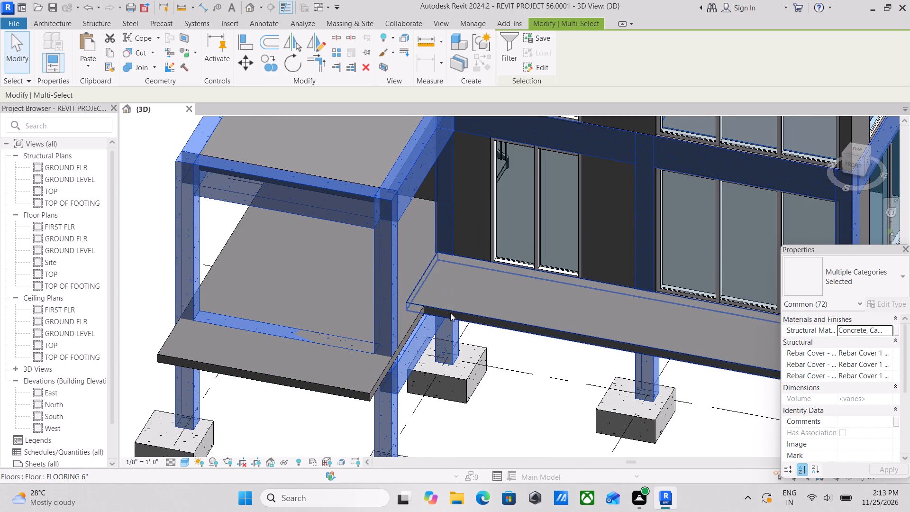
{"action": "scroll", "coordinate": [444, 313], "scroll_direction": "down", "scroll_amount": 4}
{"action": "middle_click_drag", "start_coordinate": [444, 313], "coordinate": [355, 416]}
{"action": "scroll", "coordinate": [434, 318], "scroll_direction": "down", "scroll_amount": 1}
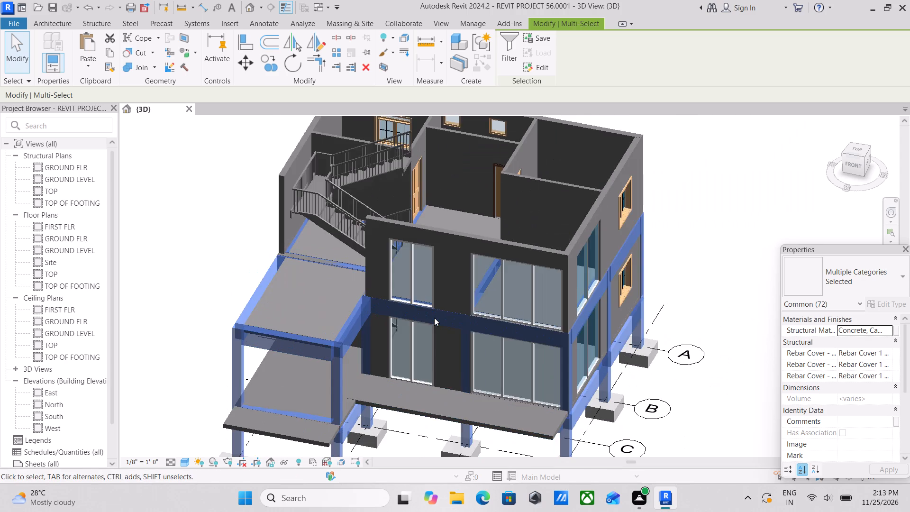
{"action": "middle_click_drag", "start_coordinate": [434, 318], "coordinate": [589, 241], "text": "shift"}
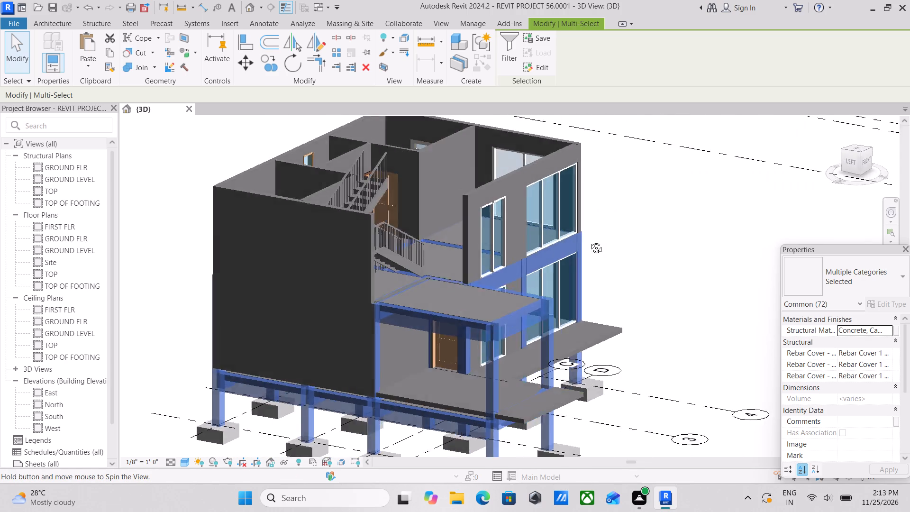
{"action": "middle_click_drag", "start_coordinate": [589, 241], "coordinate": [589, 240], "text": "shift"}
{"action": "middle_click_drag", "start_coordinate": [488, 366], "coordinate": [474, 247], "text": "shift"}
{"action": "middle_click_drag", "start_coordinate": [468, 309], "coordinate": [437, 316], "text": "shift"}
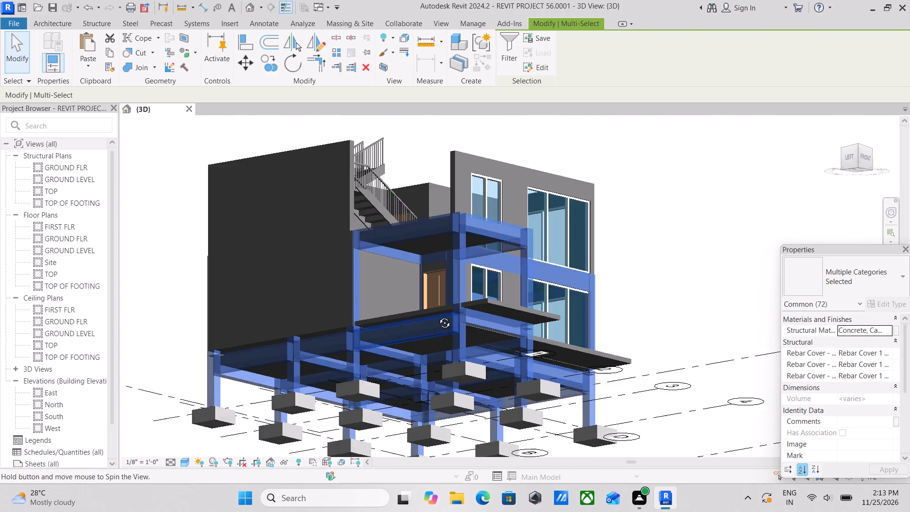
{"action": "middle_click_drag", "start_coordinate": [437, 316], "coordinate": [337, 421], "text": "shift"}
{"action": "scroll", "coordinate": [332, 388], "scroll_direction": "up", "scroll_amount": 3}
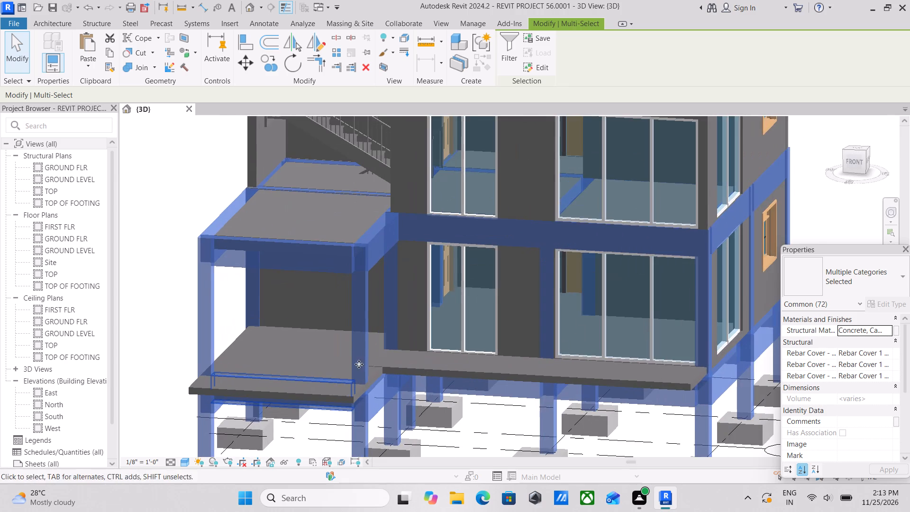
{"action": "type", "text": "HH"}
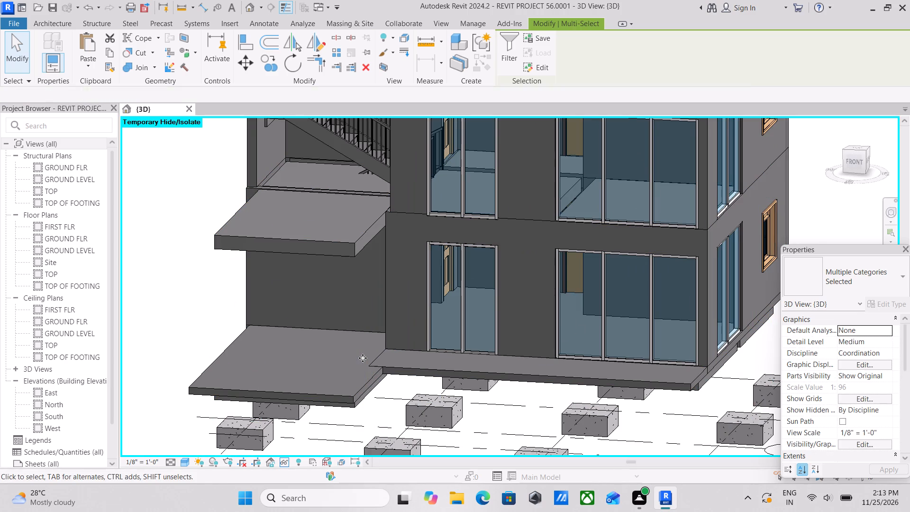
Temporarily hide all Generic - 12" floors in the 3D view.
{"action": "left_click", "coordinate": [352, 240]}
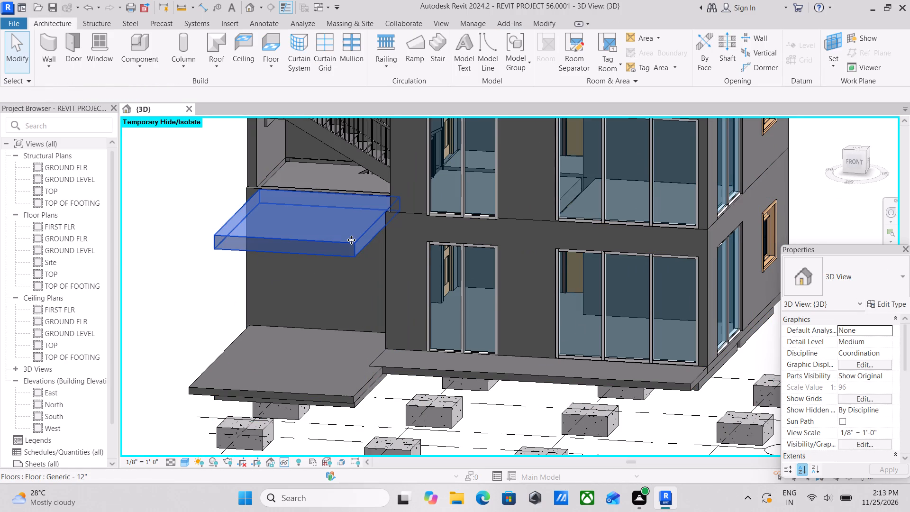
{"action": "type", "text": "SA"}
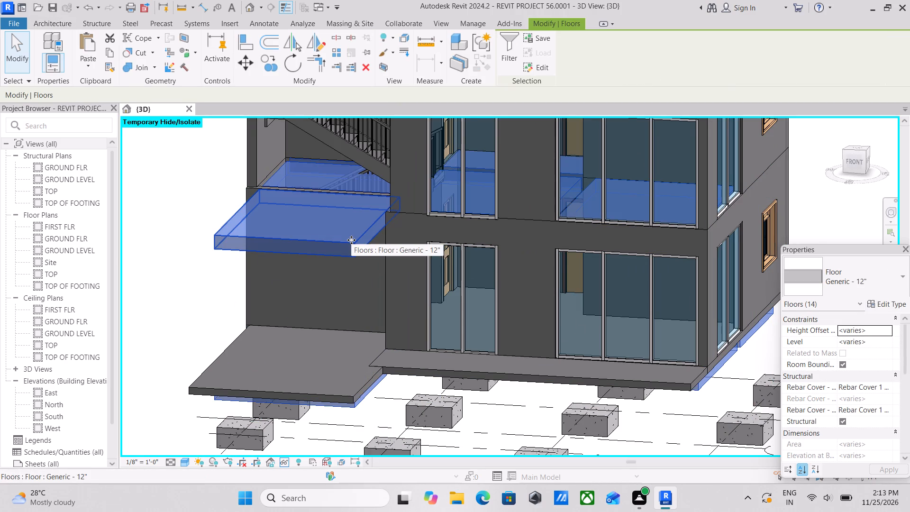
{"action": "type", "text": "HH"}
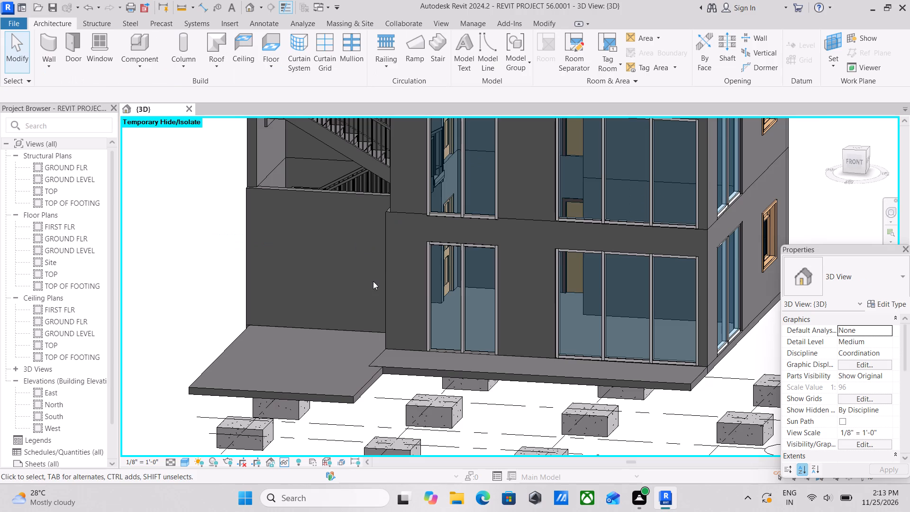
Temporarily hide all 40" X 40" X18" rectangular footings in the 3D view.
{"action": "middle_click_drag", "start_coordinate": [375, 285], "coordinate": [420, 340]}
{"action": "scroll", "coordinate": [421, 340], "scroll_direction": "down", "scroll_amount": 2}
{"action": "middle_click_drag", "start_coordinate": [421, 340], "coordinate": [437, 271]}
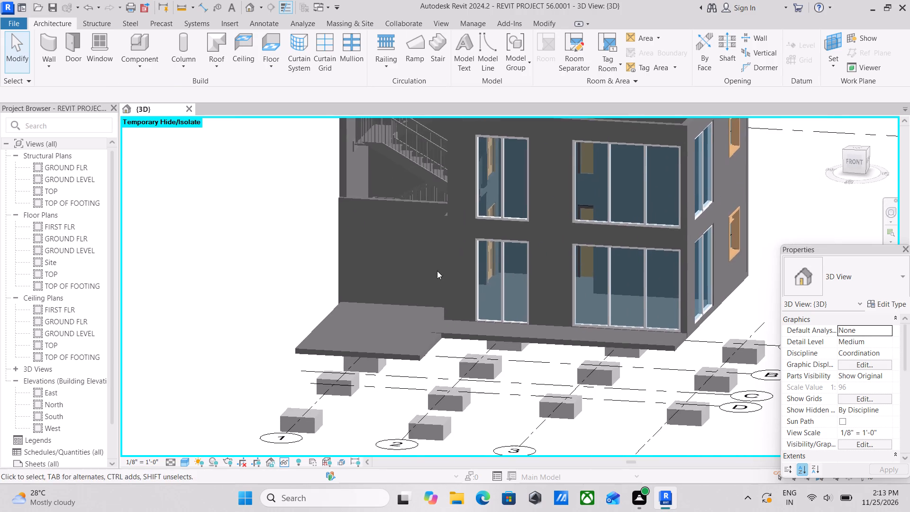
{"action": "left_click", "coordinate": [488, 366]}
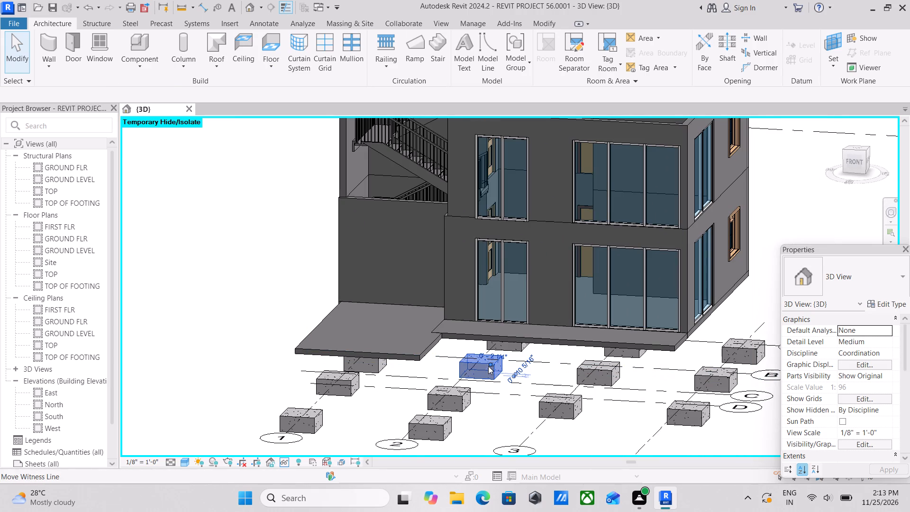
{"action": "type", "text": "SA"}
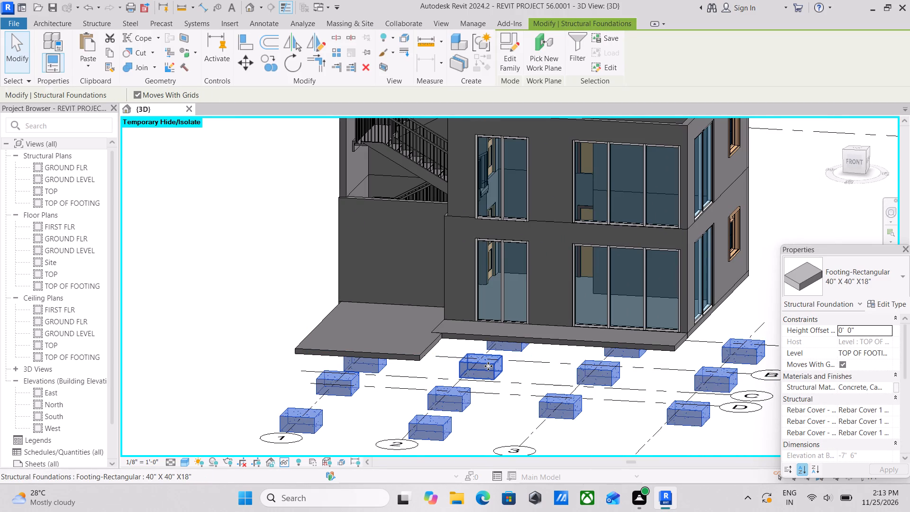
{"action": "type", "text": "HH"}
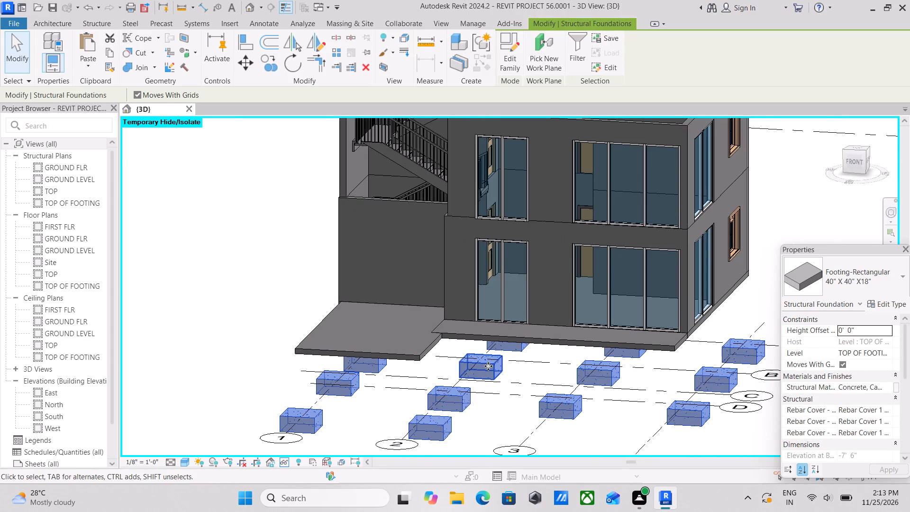
Examine the house from directly above and from the front, focusing on the upper-storey room layout, the staircase and the porch side.
{"action": "scroll", "coordinate": [488, 366], "scroll_direction": "down", "scroll_amount": 1}
{"action": "middle_click_drag", "start_coordinate": [488, 366], "coordinate": [499, 387]}
{"action": "scroll", "coordinate": [496, 354], "scroll_direction": "down", "scroll_amount": 1}
{"action": "middle_click_drag", "start_coordinate": [496, 354], "coordinate": [510, 373], "text": "shift"}
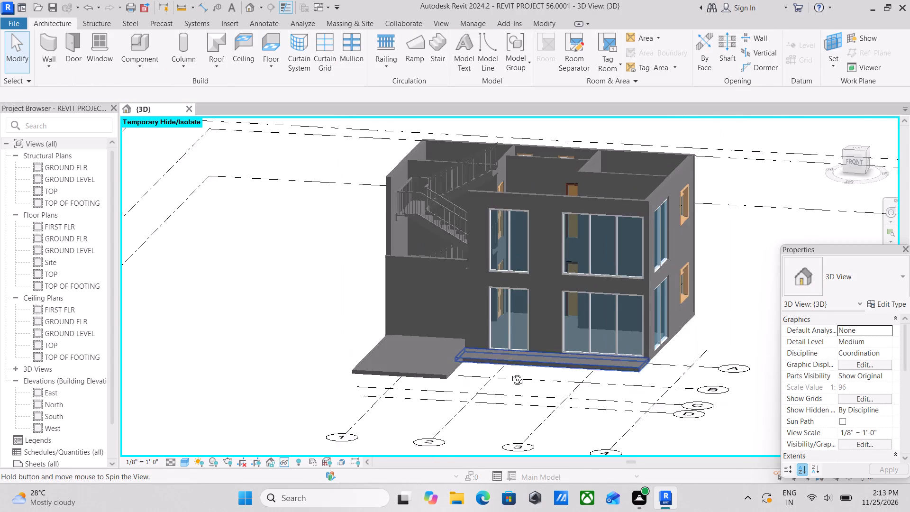
{"action": "middle_click_drag", "start_coordinate": [510, 373], "coordinate": [560, 462], "text": "shift"}
{"action": "middle_click_drag", "start_coordinate": [550, 416], "coordinate": [517, 464], "text": "shift"}
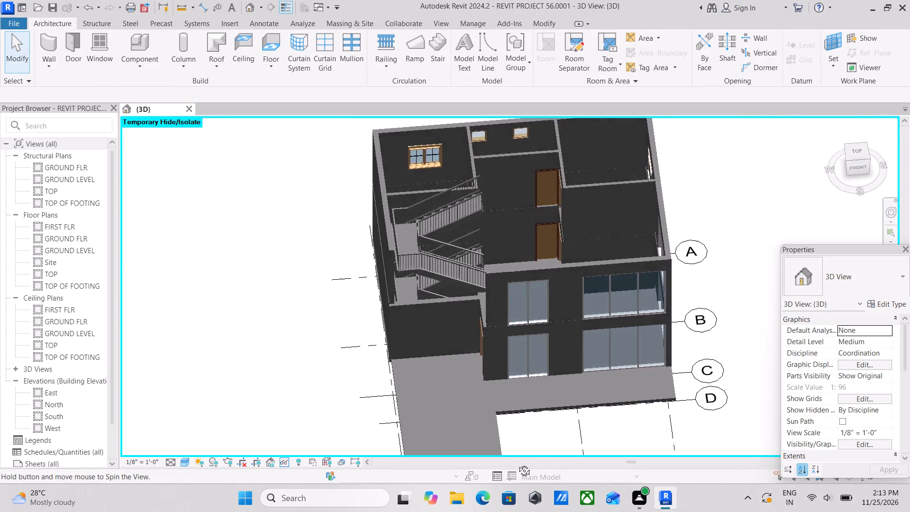
{"action": "middle_click_drag", "start_coordinate": [517, 464], "coordinate": [499, 482], "text": "shift"}
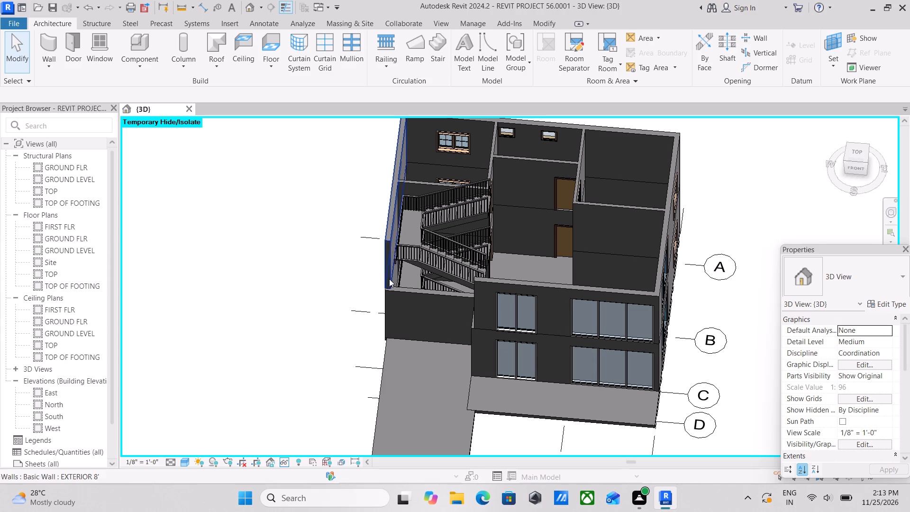
{"action": "scroll", "coordinate": [64, 246], "scroll_direction": "up", "scroll_amount": 1}
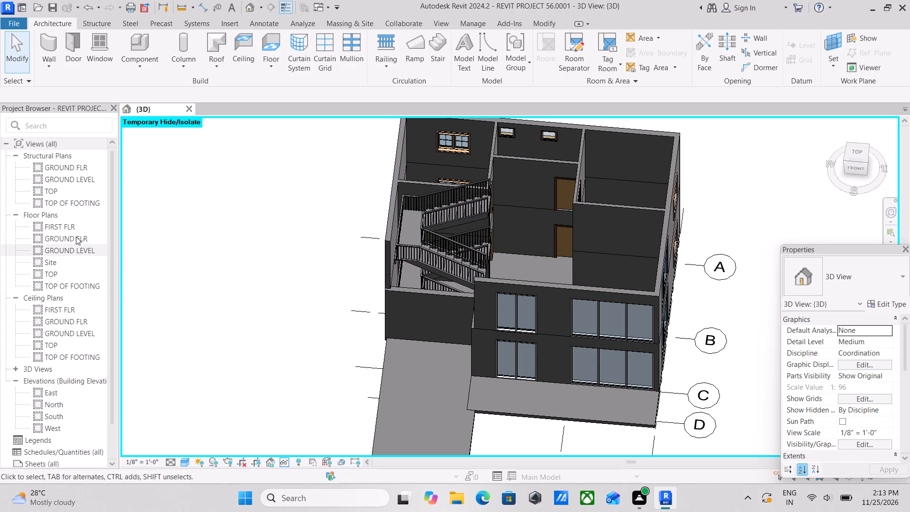
{"action": "scroll", "coordinate": [60, 245], "scroll_direction": "up", "scroll_amount": 2}
{"action": "left_click", "coordinate": [857, 157]}
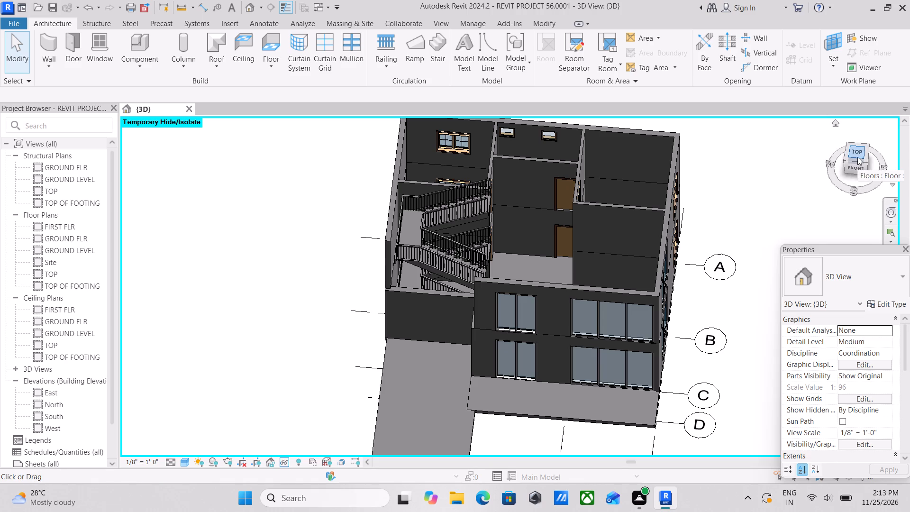
{"action": "scroll", "coordinate": [639, 239], "scroll_direction": "up", "scroll_amount": 3}
{"action": "scroll", "coordinate": [459, 315], "scroll_direction": "up", "scroll_amount": 3}
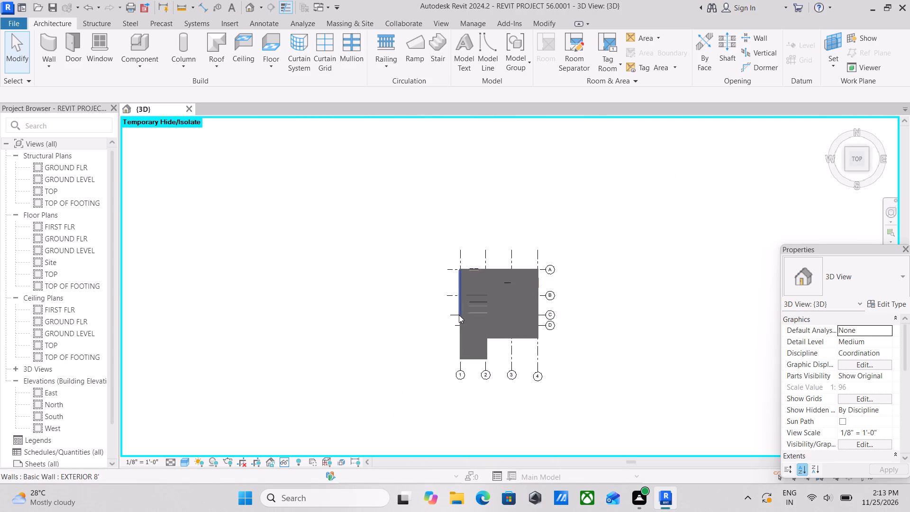
{"action": "scroll", "coordinate": [459, 315], "scroll_direction": "up", "scroll_amount": 4}
{"action": "scroll", "coordinate": [478, 339], "scroll_direction": "down", "scroll_amount": 2}
{"action": "middle_click_drag", "start_coordinate": [507, 360], "coordinate": [506, 294], "text": "shift"}
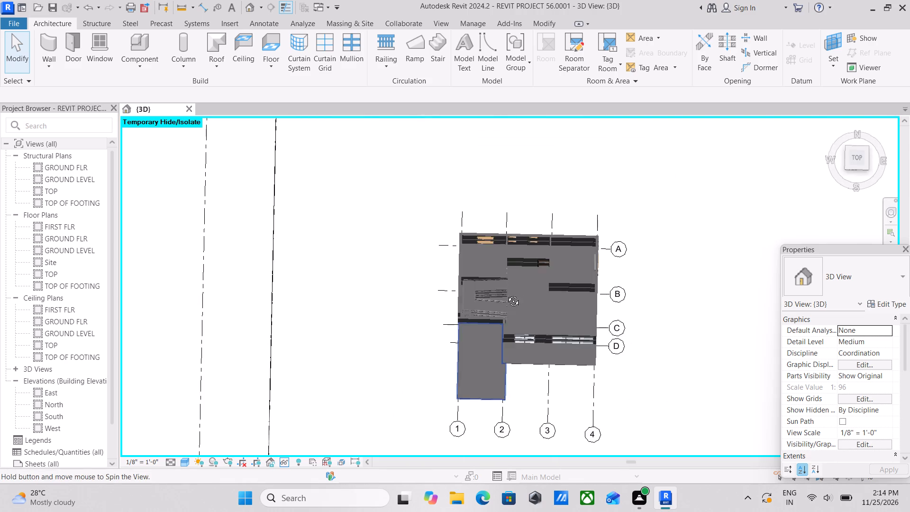
{"action": "middle_click_drag", "start_coordinate": [506, 294], "coordinate": [543, 249], "text": "shift"}
{"action": "middle_click_drag", "start_coordinate": [546, 377], "coordinate": [500, 362], "text": "shift"}
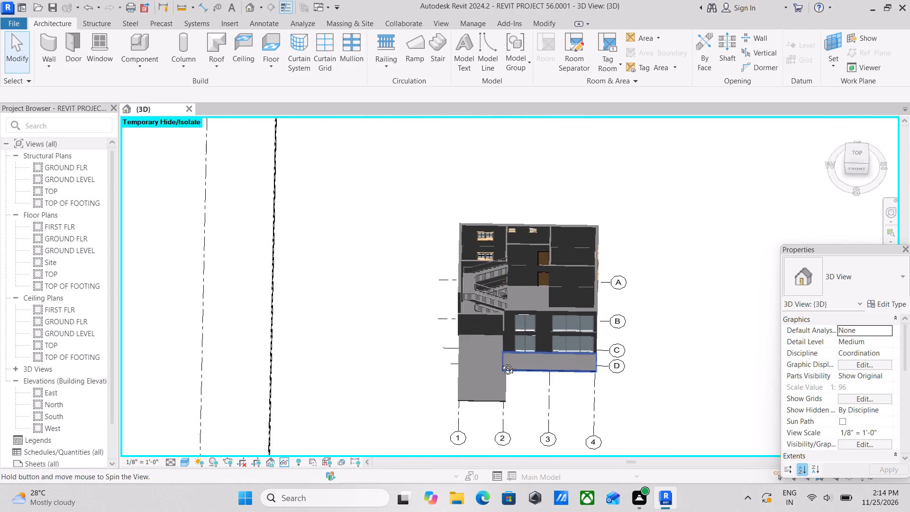
{"action": "middle_click_drag", "start_coordinate": [500, 362], "coordinate": [504, 366], "text": "shift"}
{"action": "middle_click_drag", "start_coordinate": [489, 327], "coordinate": [498, 374]}
{"action": "scroll", "coordinate": [510, 357], "scroll_direction": "up", "scroll_amount": 2}
{"action": "scroll", "coordinate": [542, 329], "scroll_direction": "up", "scroll_amount": 2}
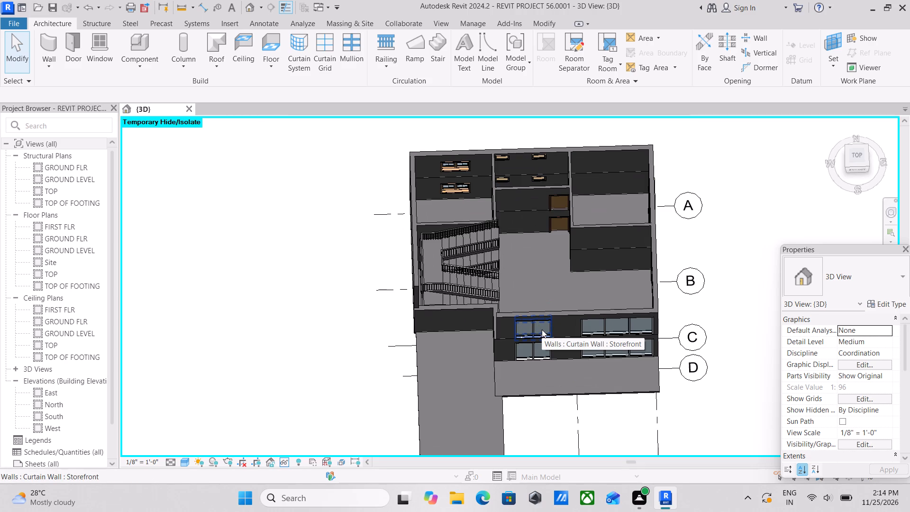
{"action": "scroll", "coordinate": [542, 329], "scroll_direction": "down", "scroll_amount": 2}
{"action": "middle_click_drag", "start_coordinate": [535, 338], "coordinate": [528, 264], "text": "shift"}
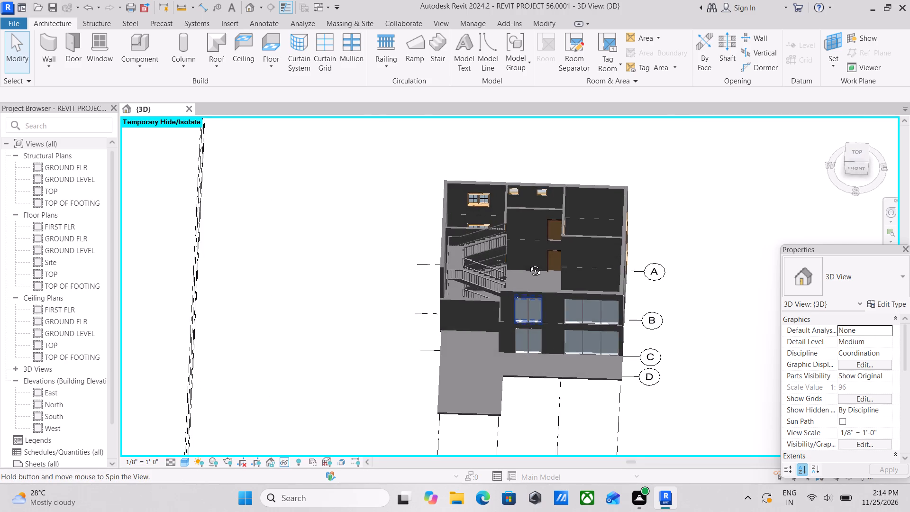
{"action": "middle_click_drag", "start_coordinate": [528, 264], "coordinate": [538, 273], "text": "shift"}
{"action": "scroll", "coordinate": [485, 284], "scroll_direction": "up", "scroll_amount": 3}
{"action": "middle_click_drag", "start_coordinate": [460, 290], "coordinate": [425, 235], "text": "shift"}
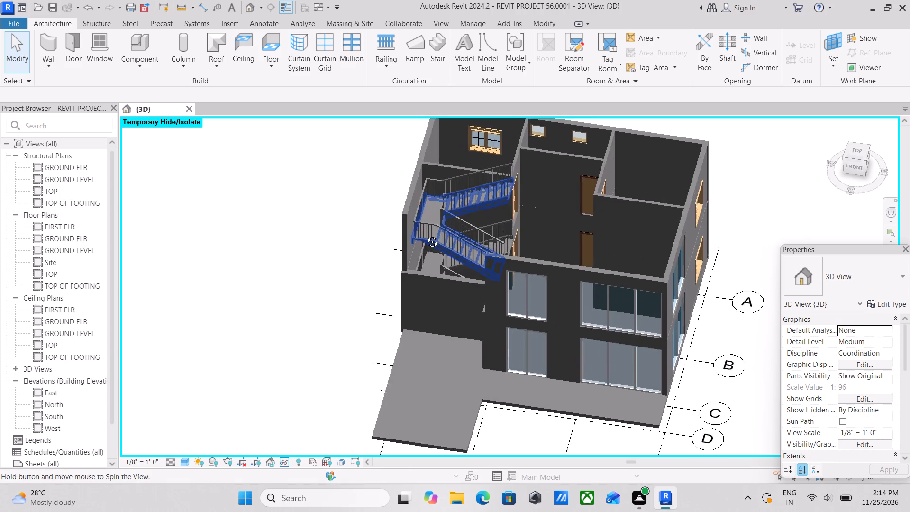
{"action": "middle_click_drag", "start_coordinate": [425, 235], "coordinate": [445, 294], "text": "shift"}
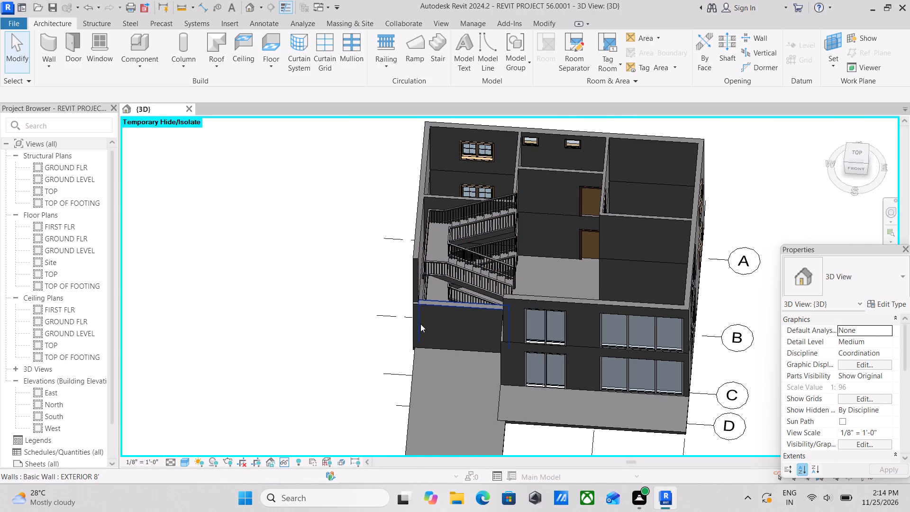
{"action": "left_click", "coordinate": [861, 156]}
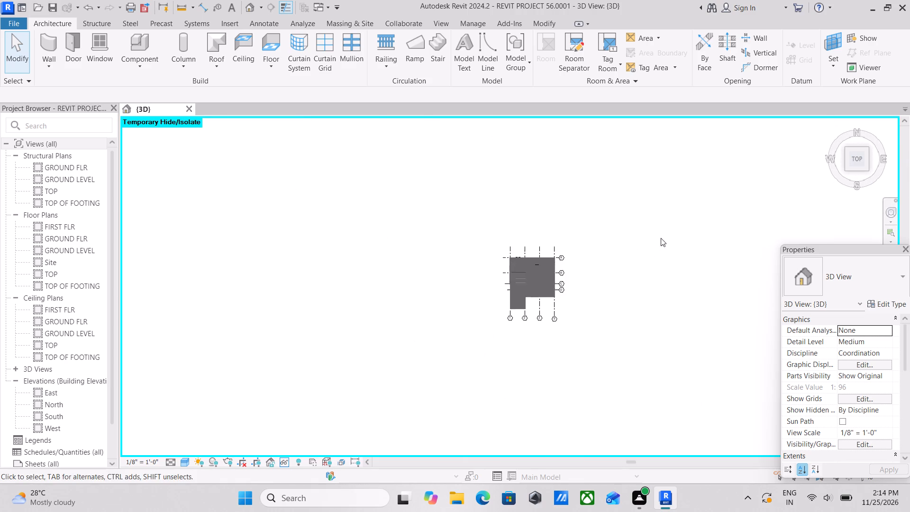
{"action": "scroll", "coordinate": [512, 273], "scroll_direction": "up", "scroll_amount": 4}
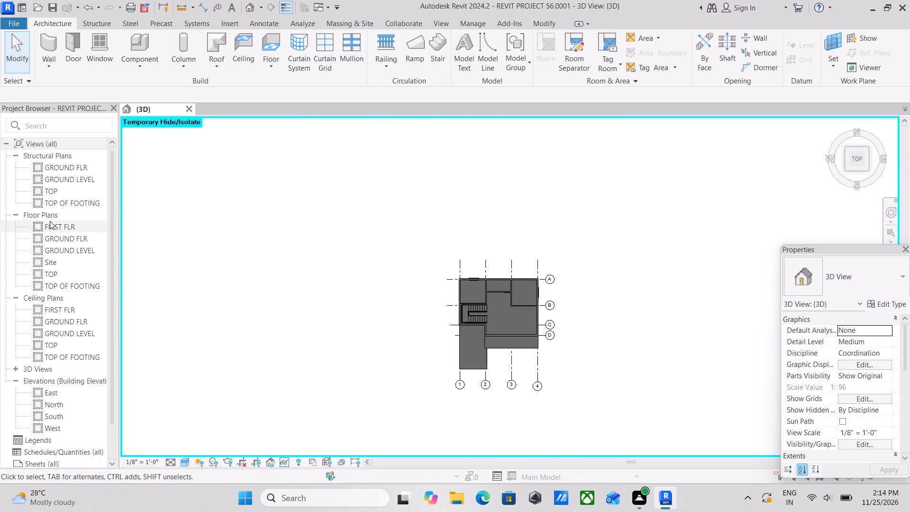
Open the FIRST FLR floor plan and set its underlay range base level to None.
{"action": "double_click", "coordinate": [62, 226]}
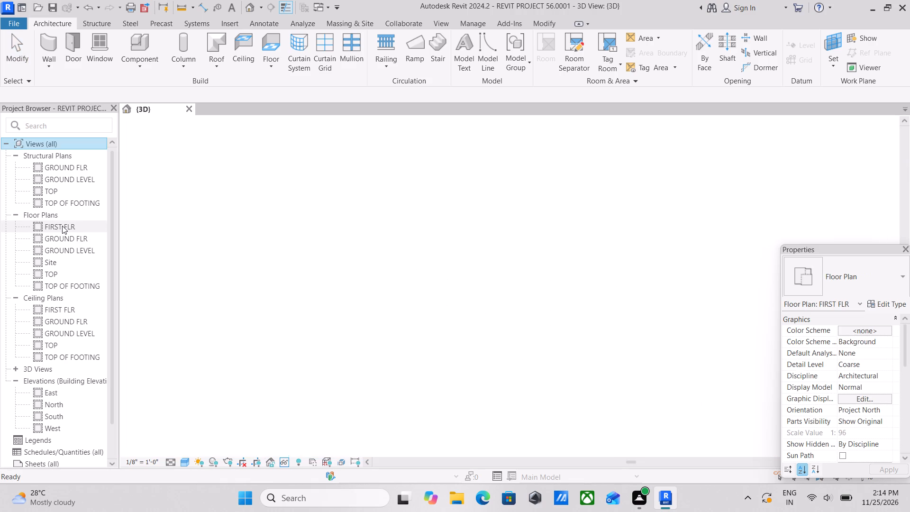
{"action": "scroll", "coordinate": [569, 403], "scroll_direction": "up", "scroll_amount": 1}
{"action": "scroll", "coordinate": [909, 376], "scroll_direction": "down", "scroll_amount": 2}
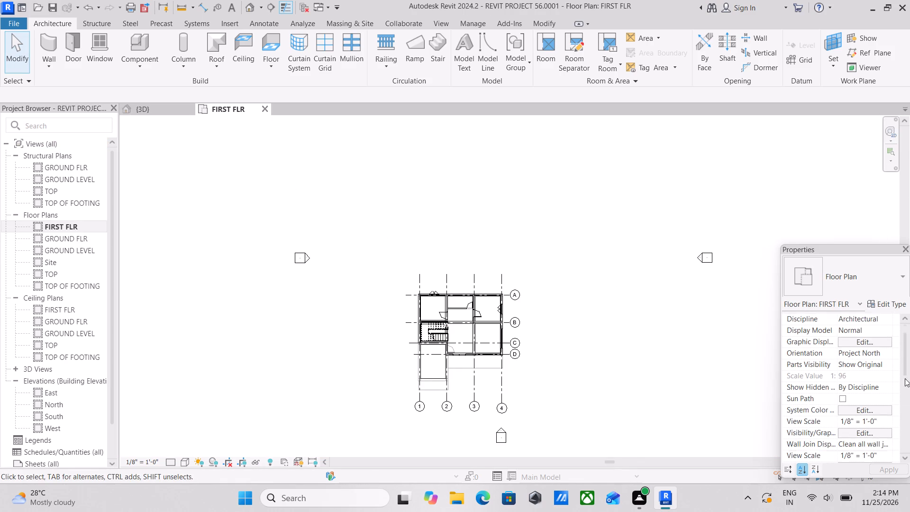
{"action": "scroll", "coordinate": [867, 413], "scroll_direction": "down", "scroll_amount": 2}
{"action": "left_click", "coordinate": [884, 396]}
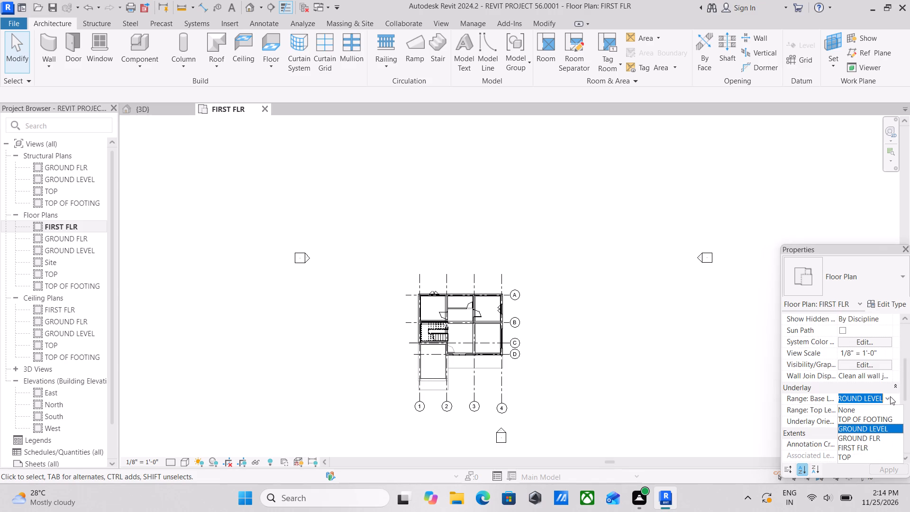
{"action": "left_click", "coordinate": [852, 411]}
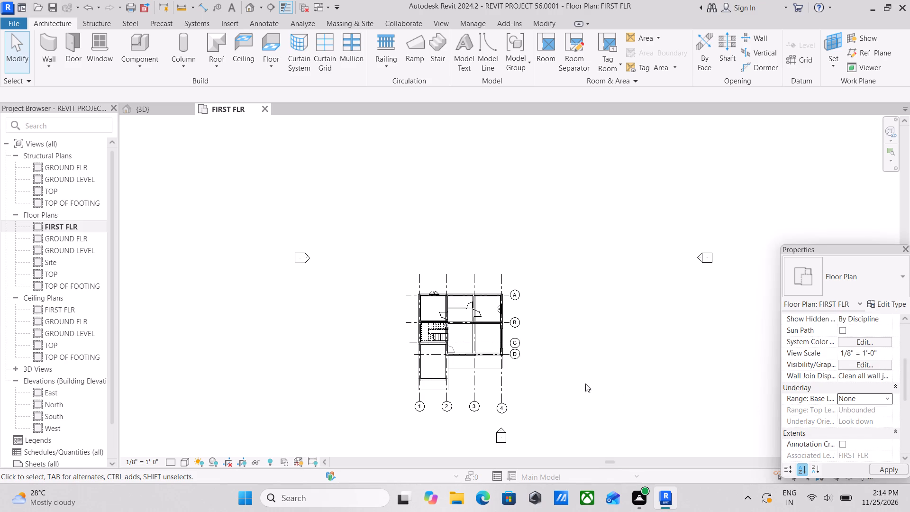
Examine the FIRST FLR plan's floor outlines, from the rooms along grid A to the slab beyond the staircase.
{"action": "scroll", "coordinate": [520, 366], "scroll_direction": "up", "scroll_amount": 2}
{"action": "scroll", "coordinate": [465, 309], "scroll_direction": "up", "scroll_amount": 5}
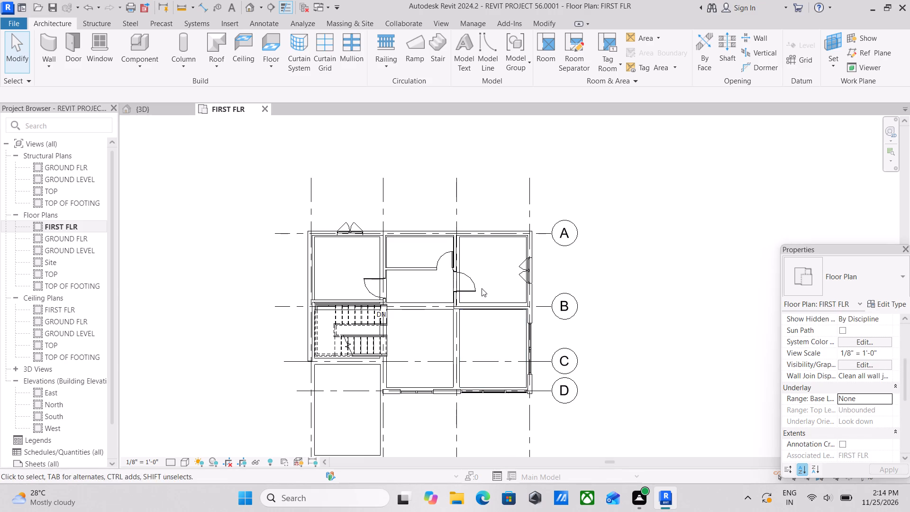
{"action": "scroll", "coordinate": [482, 288], "scroll_direction": "up", "scroll_amount": 1}
{"action": "middle_click_drag", "start_coordinate": [482, 288], "coordinate": [491, 369]}
{"action": "left_click", "coordinate": [495, 304]}
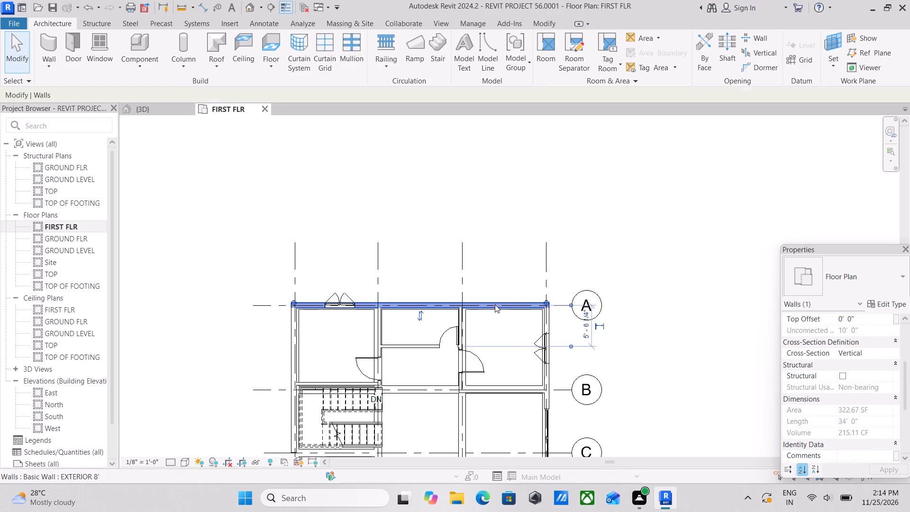
{"action": "scroll", "coordinate": [479, 339], "scroll_direction": "up", "scroll_amount": 2}
{"action": "key", "text": "Escape"}
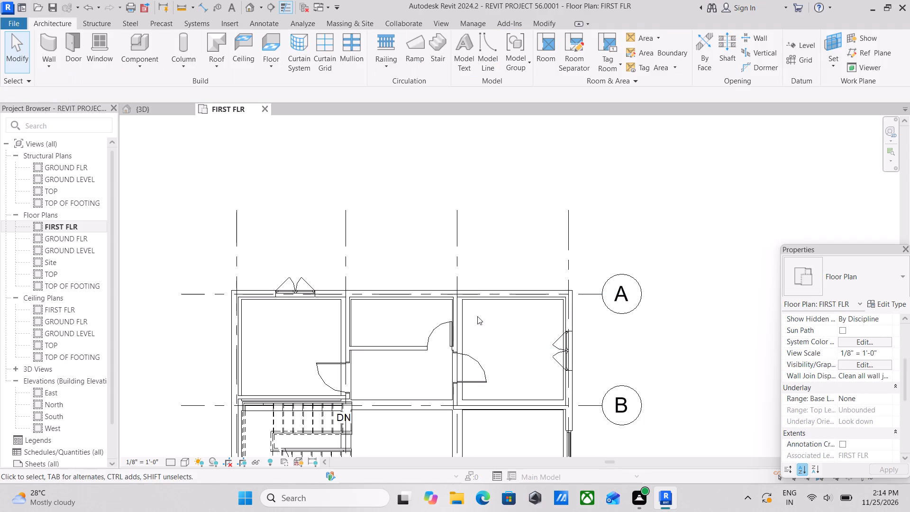
{"action": "left_click", "coordinate": [467, 307]}
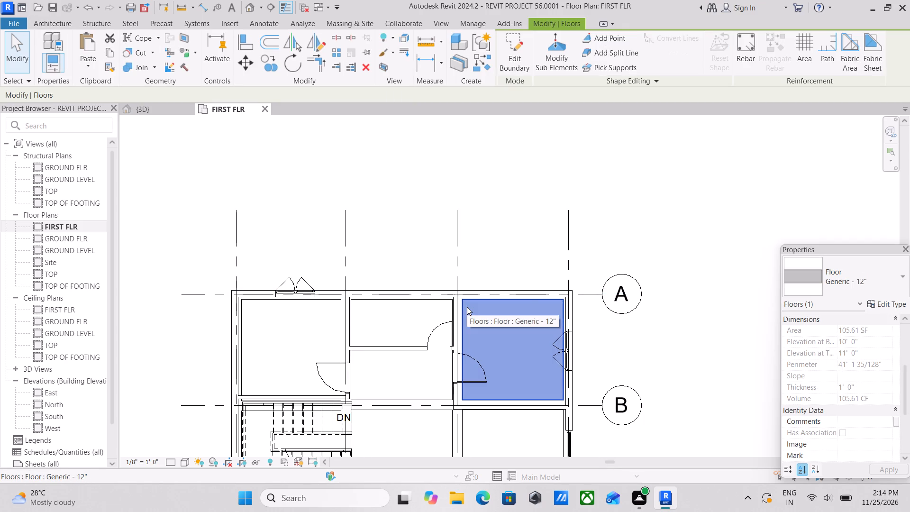
{"action": "scroll", "coordinate": [467, 307], "scroll_direction": "down", "scroll_amount": 2}
{"action": "key", "text": "Escape"}
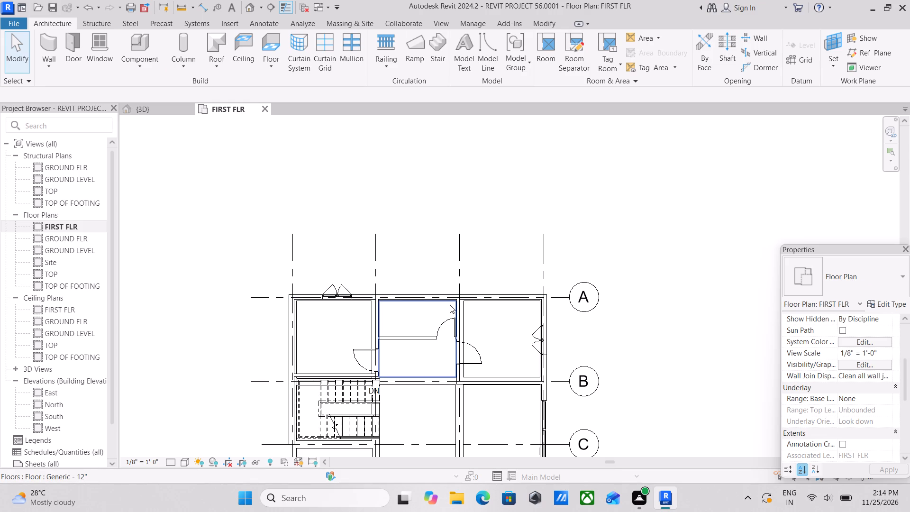
{"action": "left_click", "coordinate": [450, 305]}
{"action": "scroll", "coordinate": [450, 305], "scroll_direction": "up", "scroll_amount": 3}
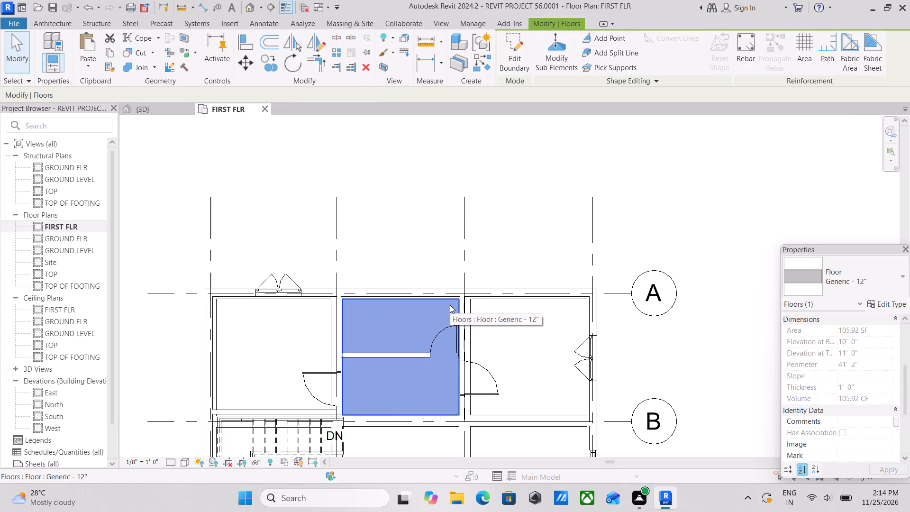
{"action": "key", "text": "Escape"}
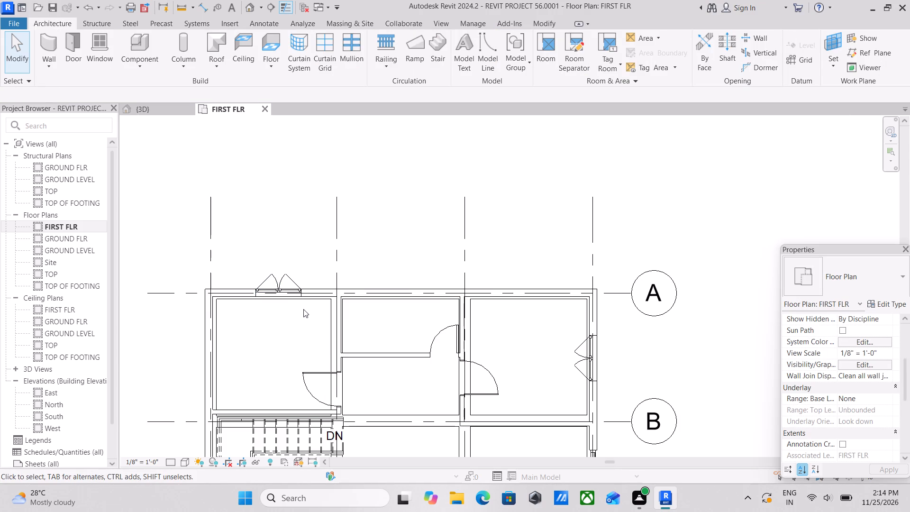
{"action": "scroll", "coordinate": [303, 310], "scroll_direction": "down", "scroll_amount": 1}
{"action": "middle_click_drag", "start_coordinate": [303, 311], "coordinate": [362, 202]}
{"action": "middle_click_drag", "start_coordinate": [366, 412], "coordinate": [374, 339]}
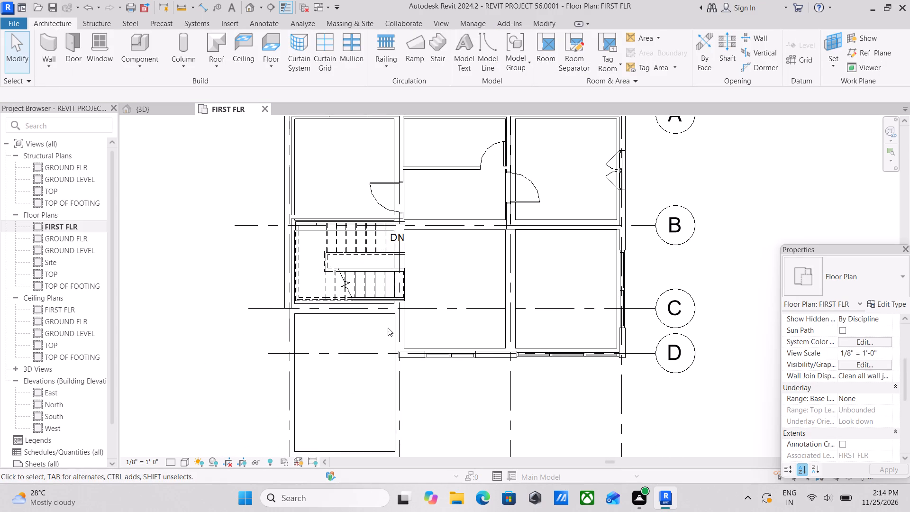
{"action": "left_click", "coordinate": [391, 319]}
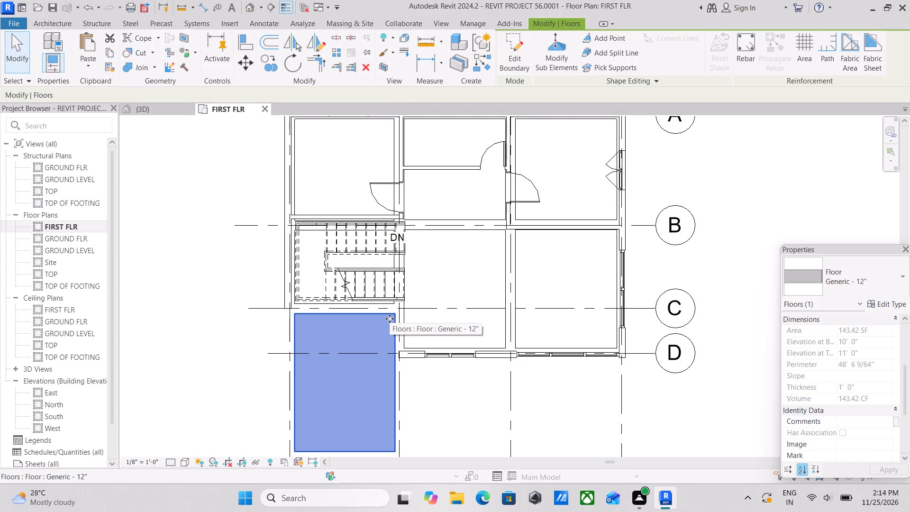
{"action": "key", "text": "Escape"}
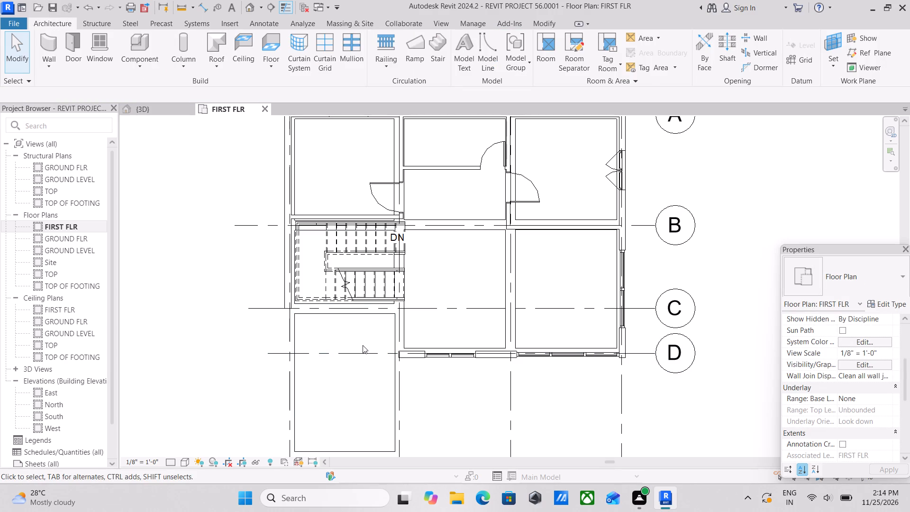
{"action": "scroll", "coordinate": [363, 345], "scroll_direction": "down", "scroll_amount": 1}
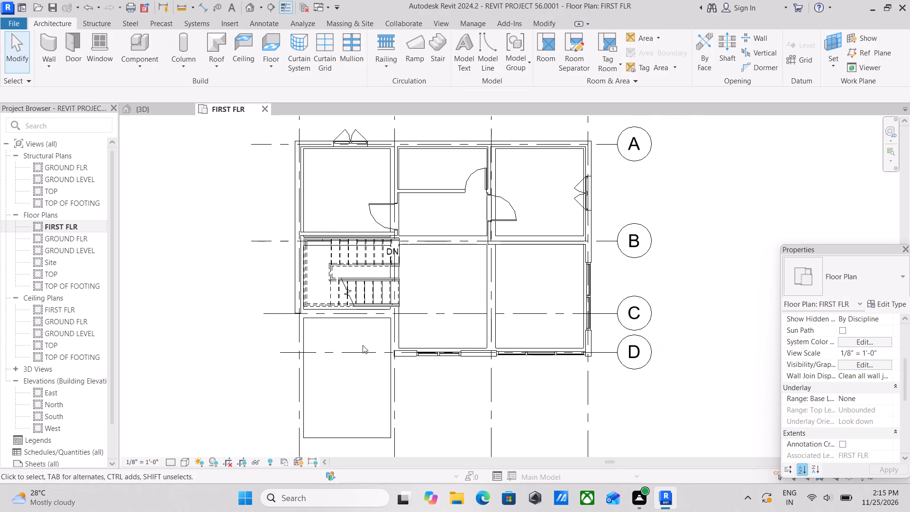
{"action": "scroll", "coordinate": [363, 345], "scroll_direction": "down", "scroll_amount": 2}
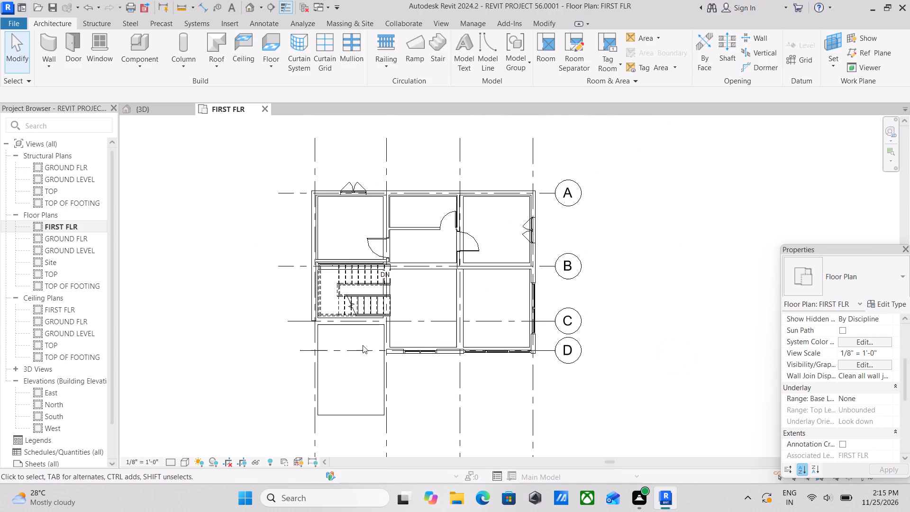
{"action": "scroll", "coordinate": [362, 338], "scroll_direction": "up", "scroll_amount": 2}
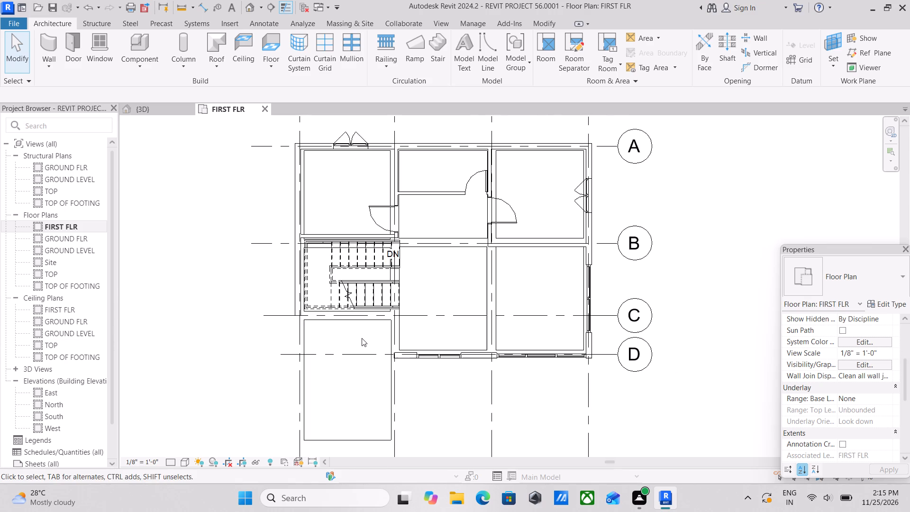
{"action": "scroll", "coordinate": [302, 320], "scroll_direction": "up", "scroll_amount": 3}
Start a new wall on FIRST FLR using the basic wall type EXTERIOR 8'.
{"action": "middle_click_drag", "start_coordinate": [305, 314], "coordinate": [305, 322]}
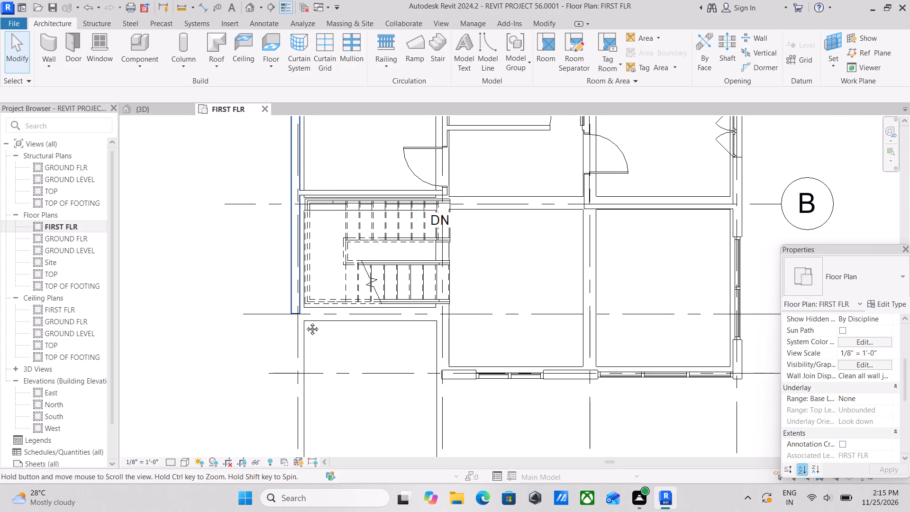
{"action": "middle_click_drag", "start_coordinate": [305, 322], "coordinate": [306, 332]}
{"action": "type", "text": "WA"}
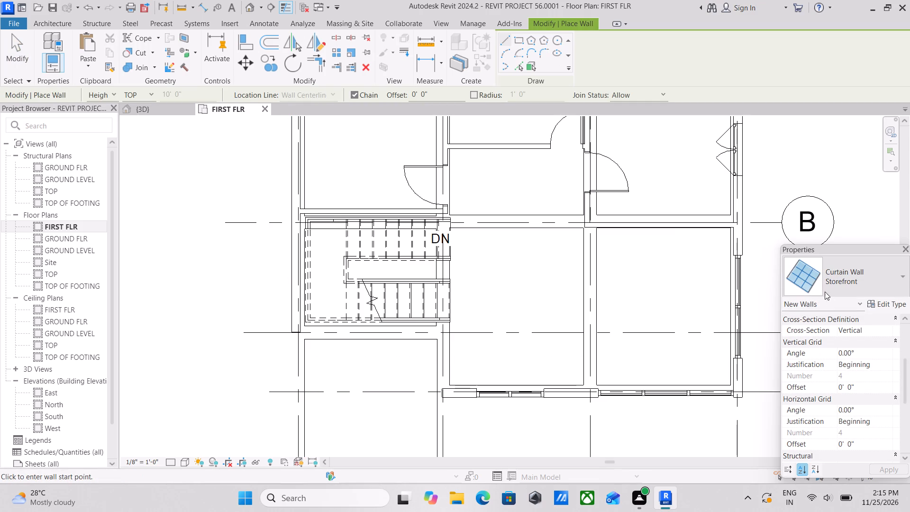
{"action": "left_click", "coordinate": [835, 291]}
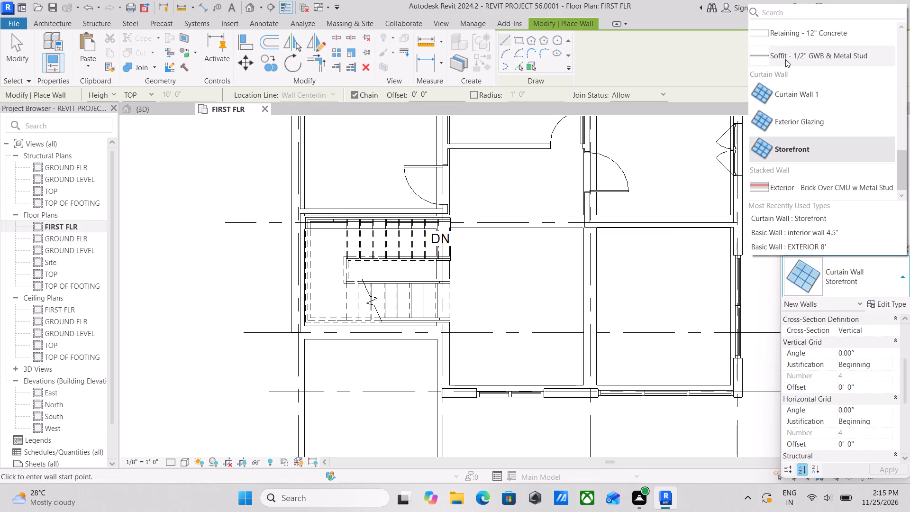
{"action": "scroll", "coordinate": [785, 59], "scroll_direction": "up", "scroll_amount": 3}
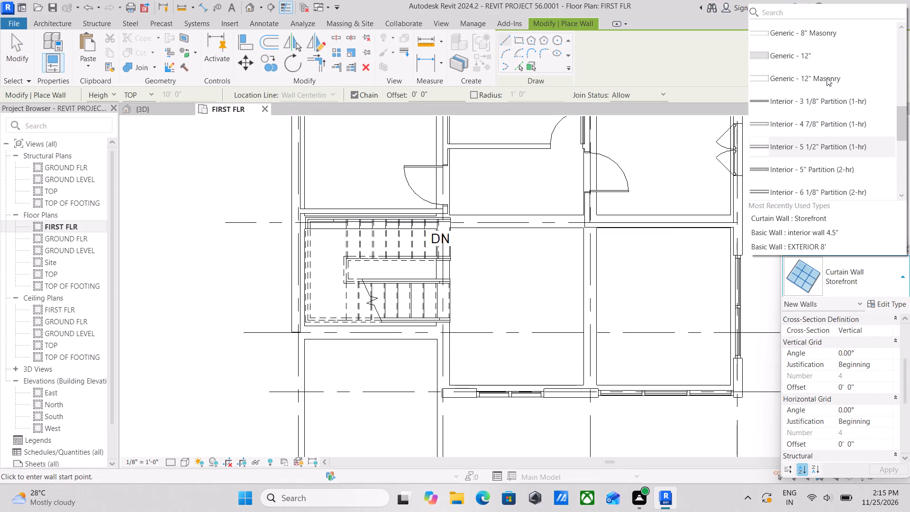
{"action": "scroll", "coordinate": [819, 145], "scroll_direction": "up", "scroll_amount": 3}
{"action": "scroll", "coordinate": [814, 80], "scroll_direction": "up", "scroll_amount": 6}
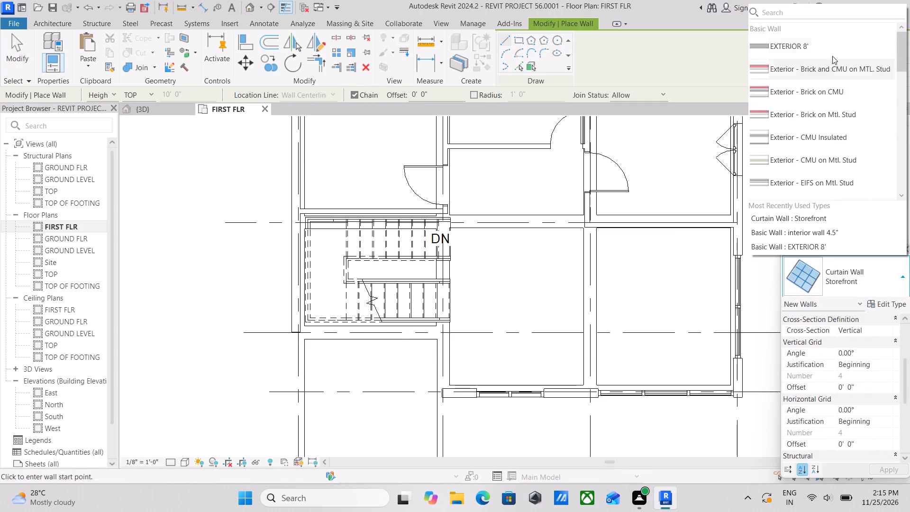
{"action": "left_click", "coordinate": [837, 46]}
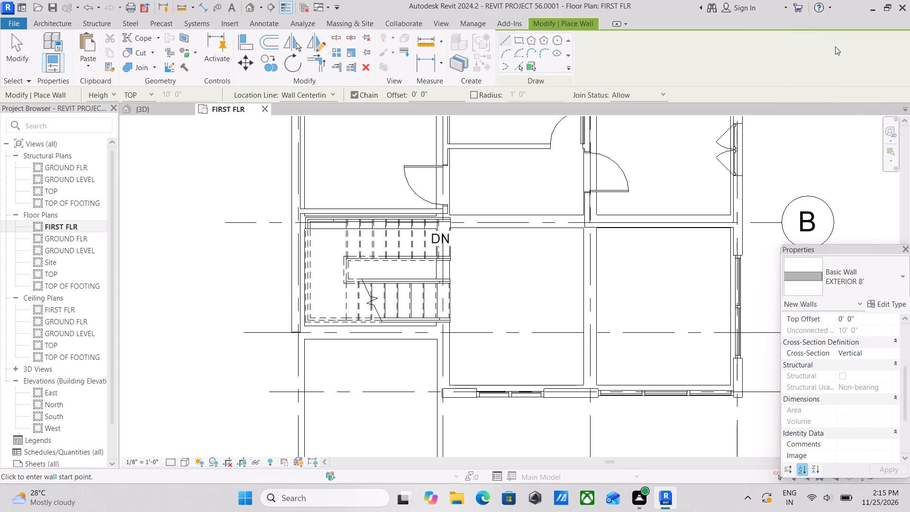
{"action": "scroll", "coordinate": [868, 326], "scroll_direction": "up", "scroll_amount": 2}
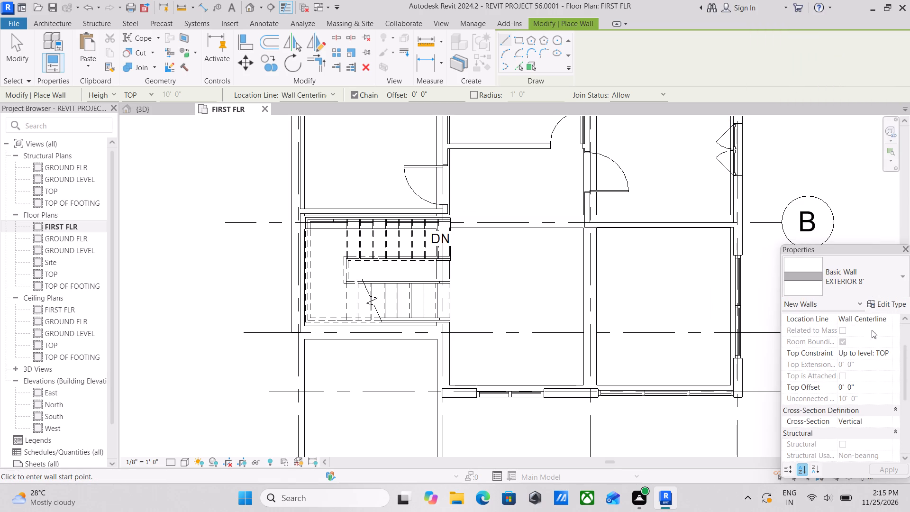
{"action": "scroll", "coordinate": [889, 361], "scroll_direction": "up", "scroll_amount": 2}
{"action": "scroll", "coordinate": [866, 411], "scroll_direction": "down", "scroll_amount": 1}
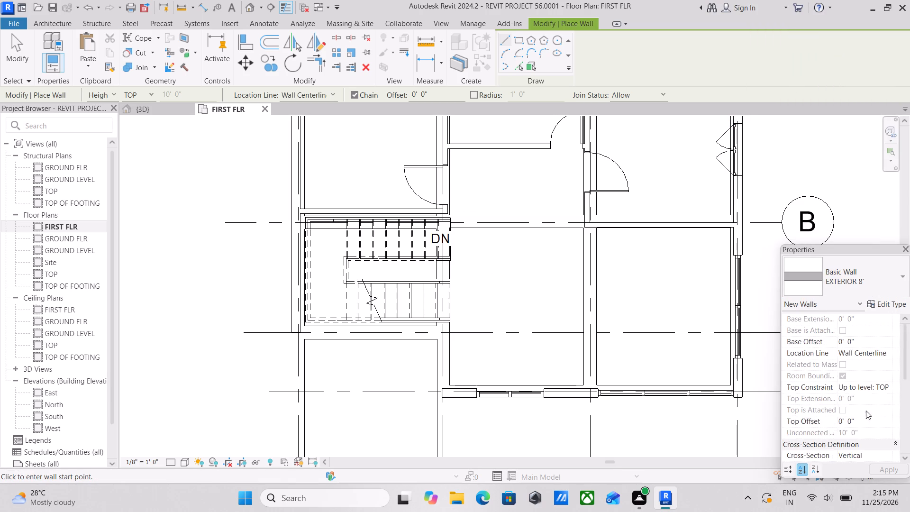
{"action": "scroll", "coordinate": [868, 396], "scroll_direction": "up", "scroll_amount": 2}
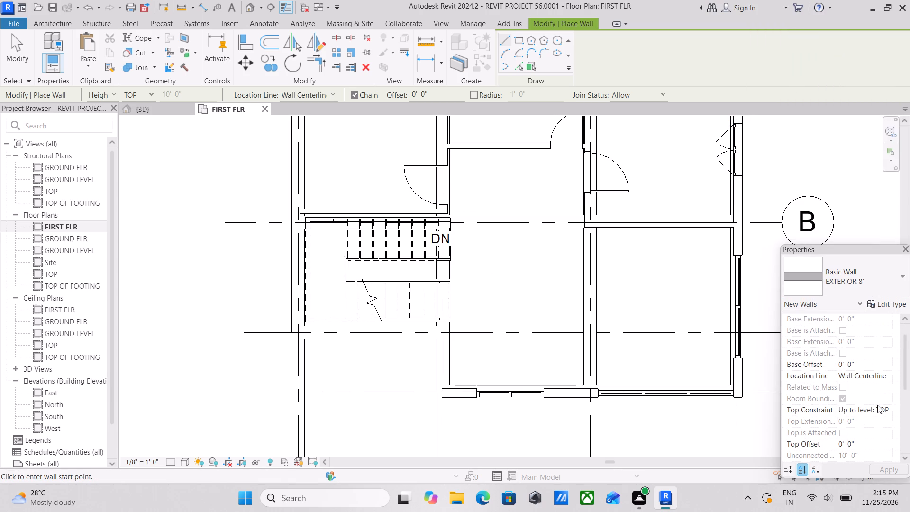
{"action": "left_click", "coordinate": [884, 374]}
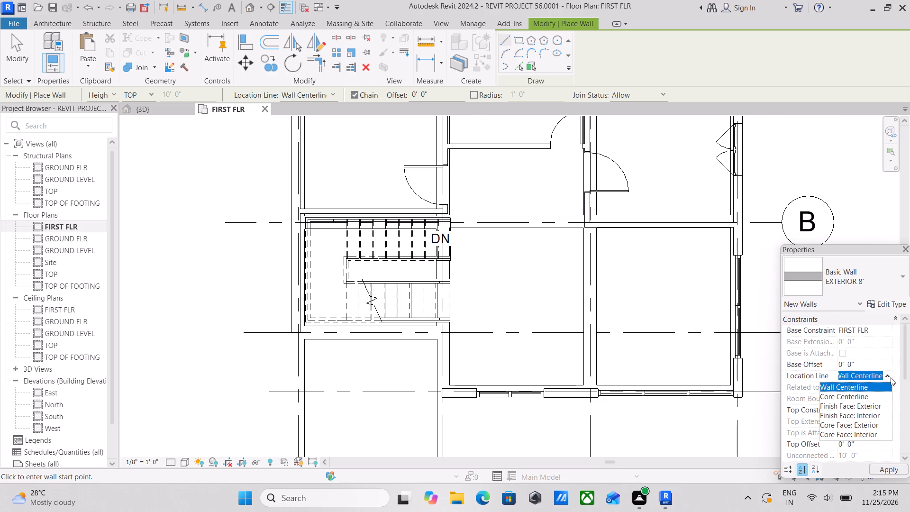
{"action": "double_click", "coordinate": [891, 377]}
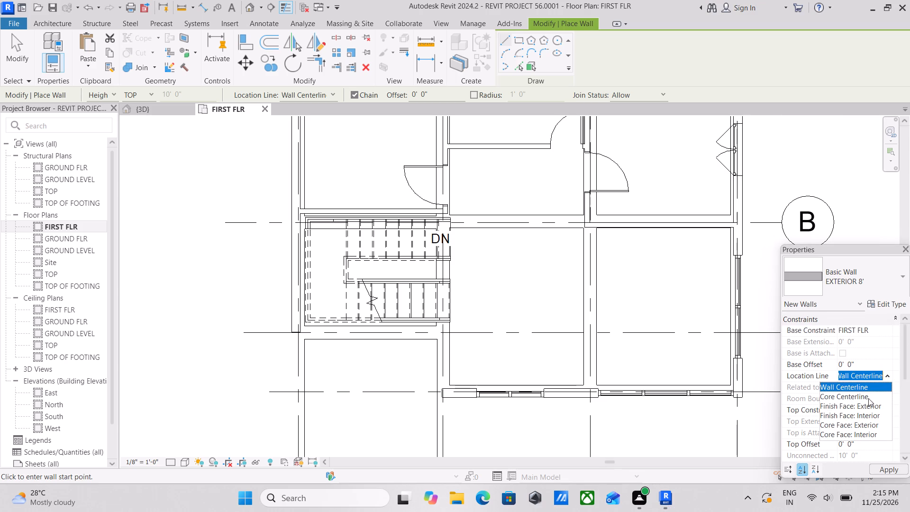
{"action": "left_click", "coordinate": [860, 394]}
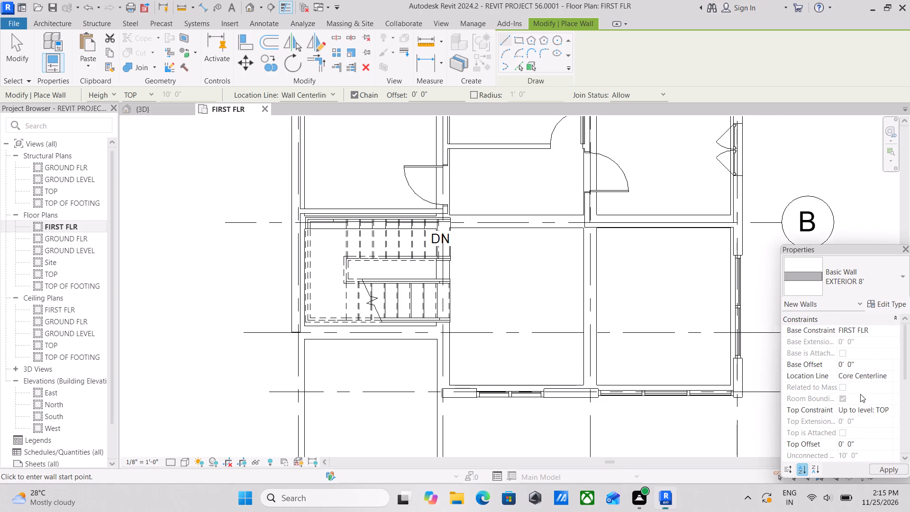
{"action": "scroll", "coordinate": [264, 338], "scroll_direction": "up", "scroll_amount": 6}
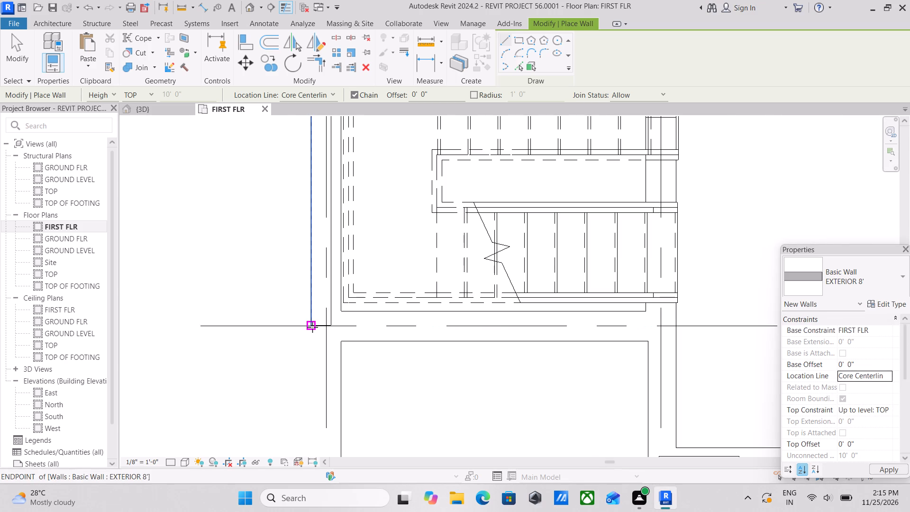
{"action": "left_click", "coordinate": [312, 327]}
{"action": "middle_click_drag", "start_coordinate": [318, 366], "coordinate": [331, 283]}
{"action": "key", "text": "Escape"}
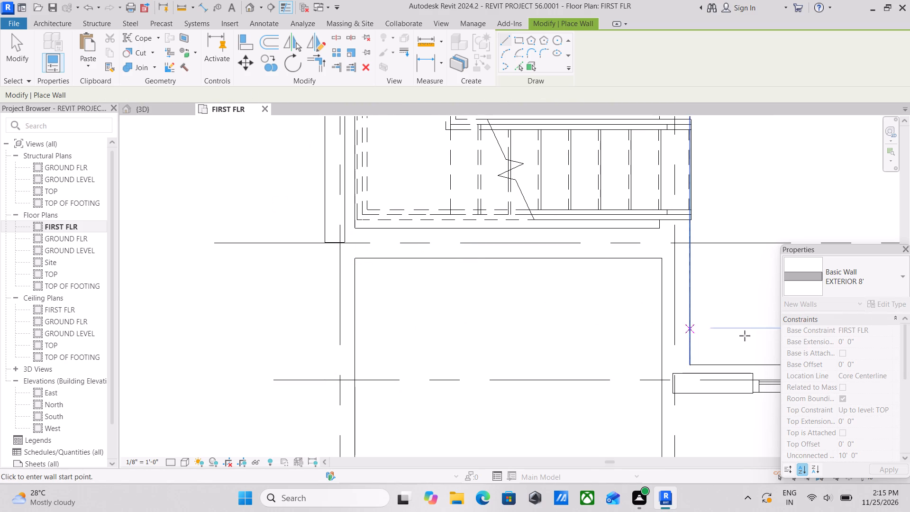
Draw an EXTERIOR 8' wall about 14'-6" long with location line Finish Face: Interior, from the existing wall end at grid C along grid 1.
{"action": "scroll", "coordinate": [869, 357], "scroll_direction": "up", "scroll_amount": 1}
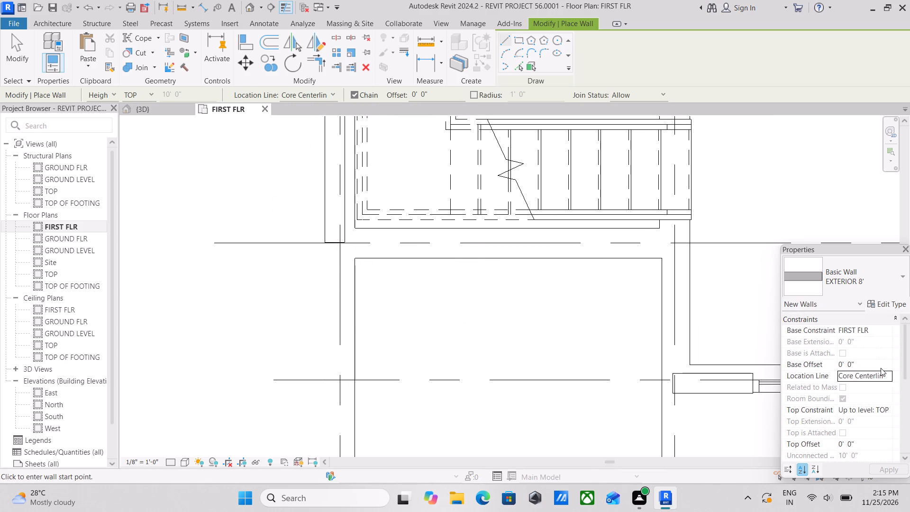
{"action": "left_click", "coordinate": [886, 375]}
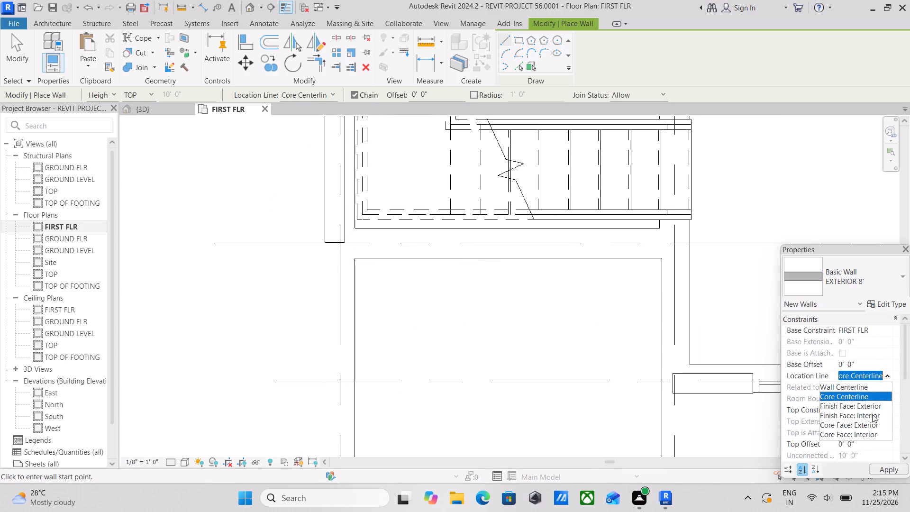
{"action": "left_click", "coordinate": [872, 414]}
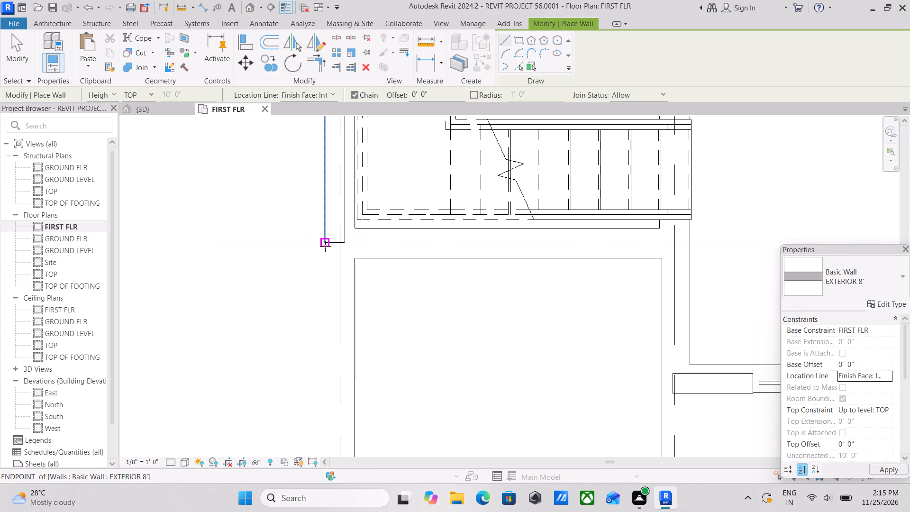
{"action": "left_click", "coordinate": [326, 245]}
{"action": "middle_click_drag", "start_coordinate": [326, 293], "coordinate": [346, 180]}
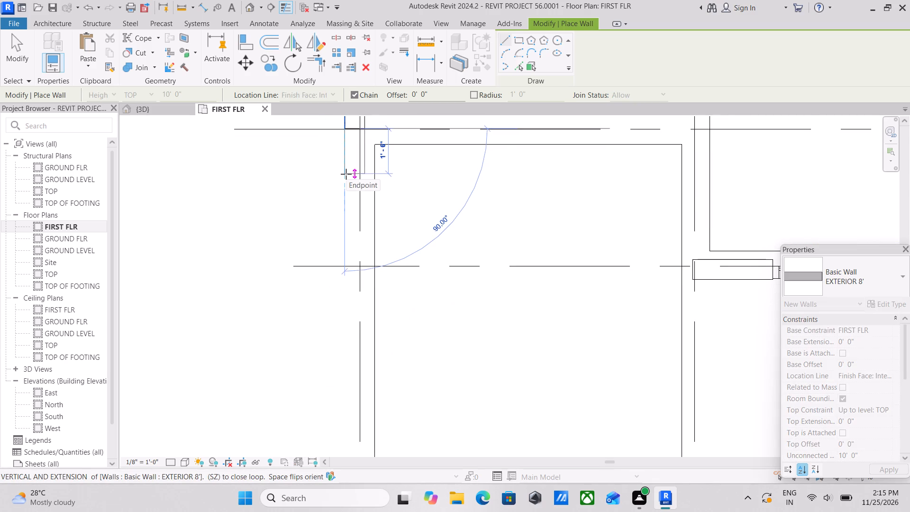
{"action": "scroll", "coordinate": [346, 174], "scroll_direction": "down", "scroll_amount": 2}
{"action": "middle_click_drag", "start_coordinate": [346, 174], "coordinate": [331, 97]}
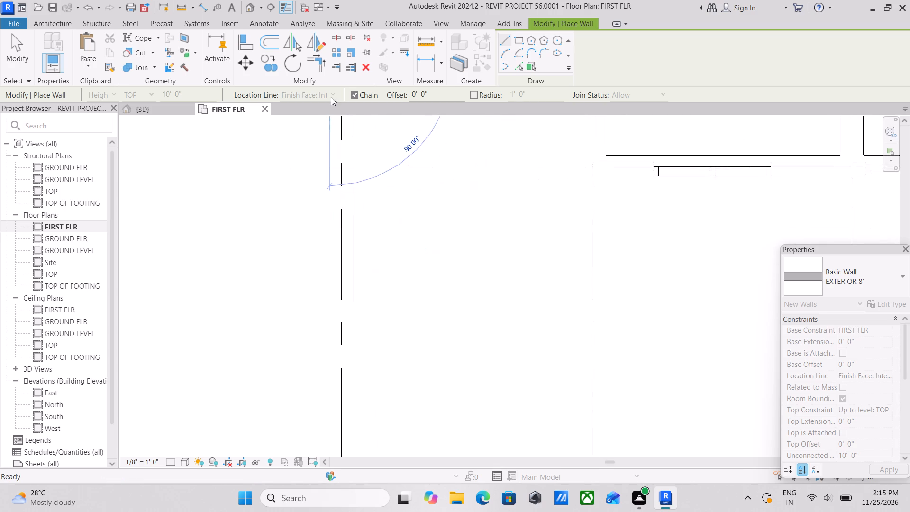
{"action": "middle_click_drag", "start_coordinate": [336, 302], "coordinate": [341, 278]}
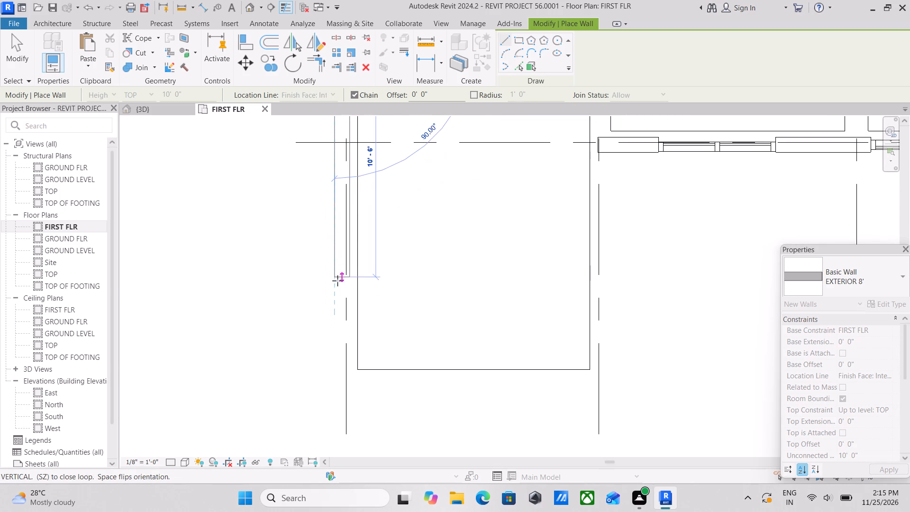
{"action": "scroll", "coordinate": [337, 283], "scroll_direction": "down", "scroll_amount": 5}
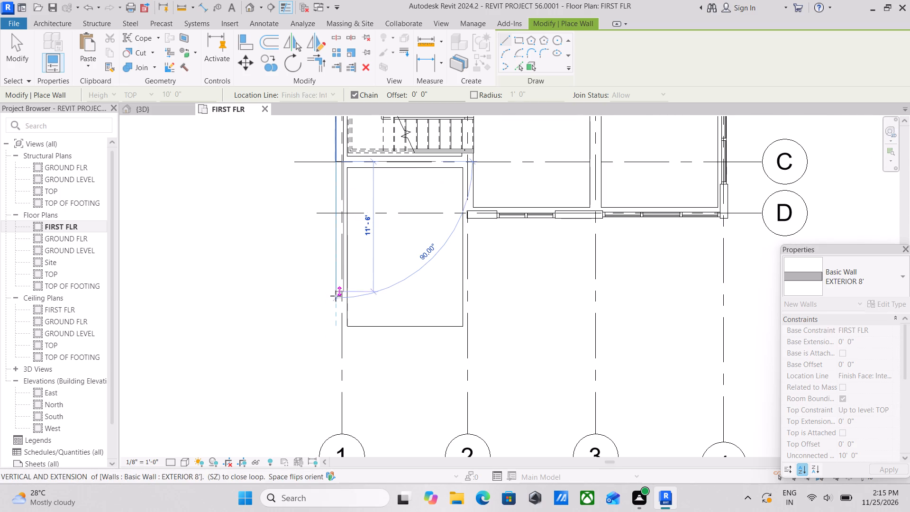
{"action": "scroll", "coordinate": [336, 298], "scroll_direction": "up", "scroll_amount": 2}
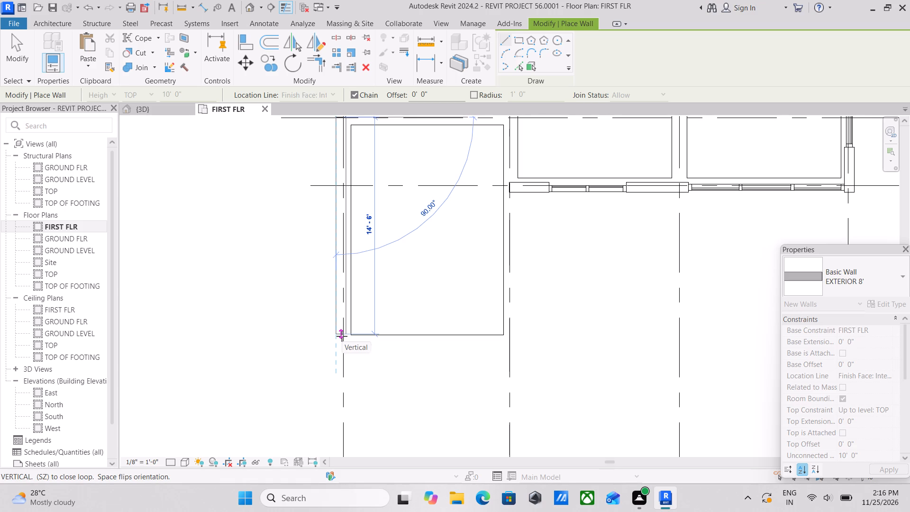
{"action": "left_click", "coordinate": [342, 336]}
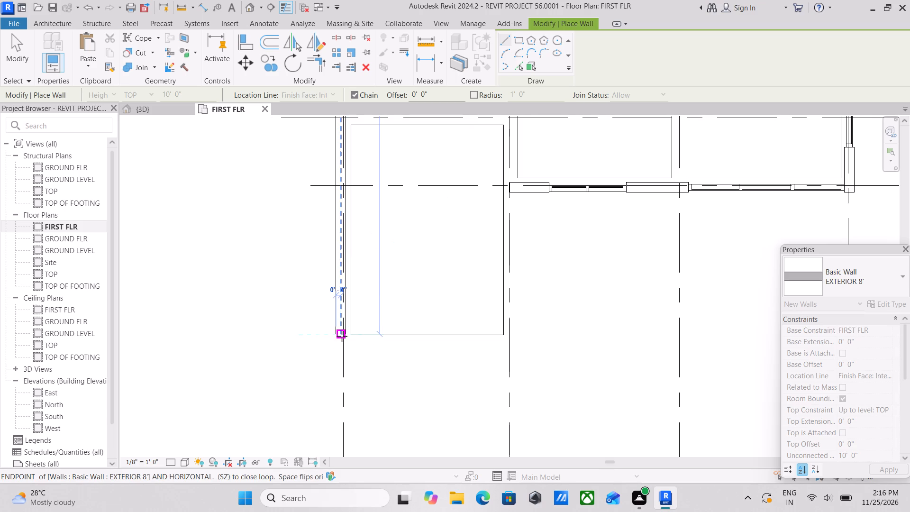
{"action": "scroll", "coordinate": [354, 337], "scroll_direction": "up", "scroll_amount": 3}
{"action": "key", "text": "Escape"}
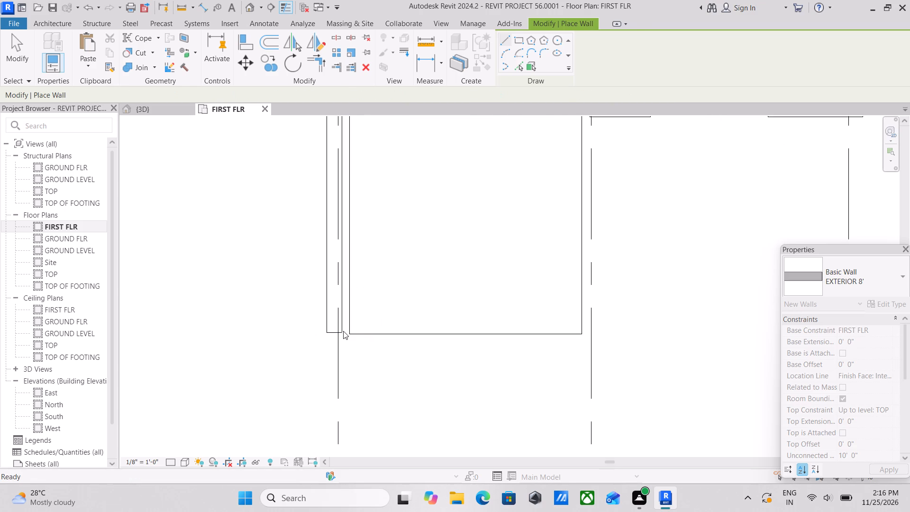
{"action": "scroll", "coordinate": [335, 337], "scroll_direction": "up", "scroll_amount": 2}
{"action": "key", "text": "Escape"}
{"action": "key", "text": "Escape"}
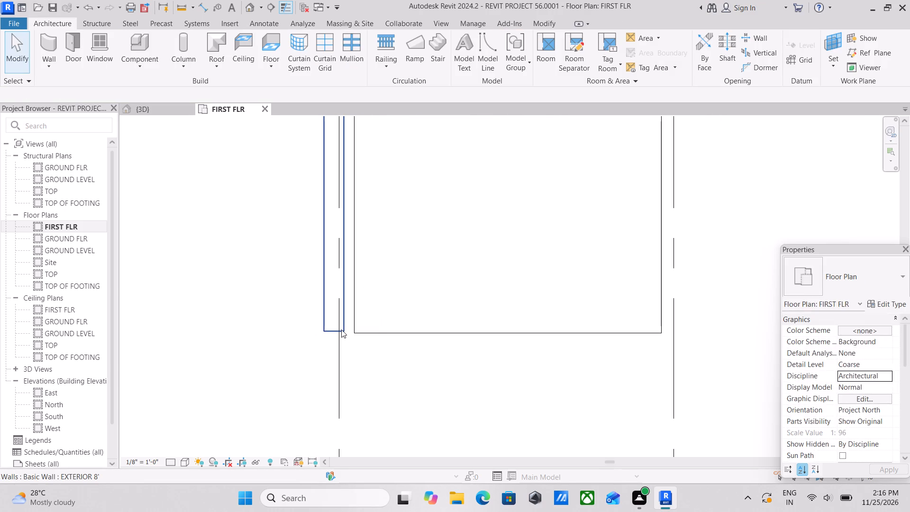
Stretch the free end of the new grid 1 wall slightly past the slab's outer edge.
{"action": "left_click", "coordinate": [341, 329]}
{"action": "left_click_drag", "start_coordinate": [325, 331], "coordinate": [323, 338]}
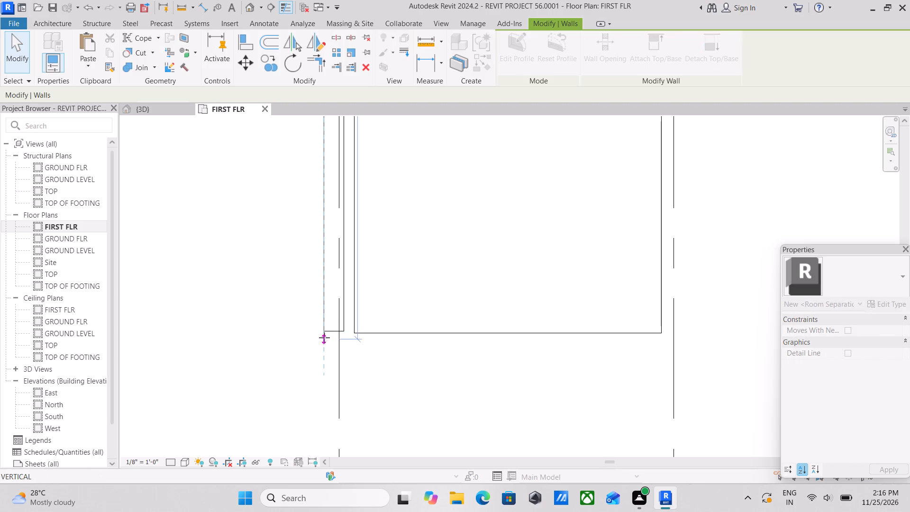
{"action": "key", "text": "Escape"}
Draw an EXTERIOR 8' wall about 10'-11" long from the end of the grid 1 wall along the slab's outer edge to grid 2.
{"action": "scroll", "coordinate": [345, 329], "scroll_direction": "up", "scroll_amount": 2}
{"action": "key", "text": "w"}
{"action": "key", "text": "a"}
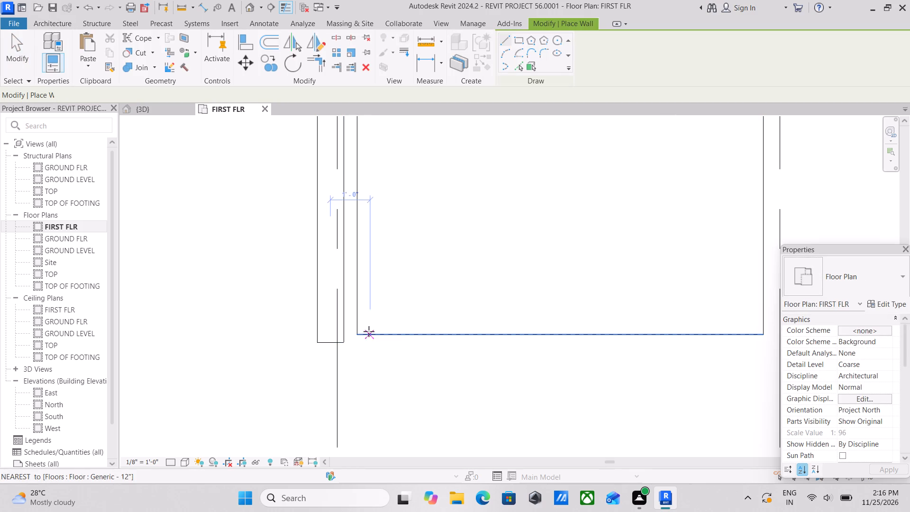
{"action": "left_click", "coordinate": [341, 341]}
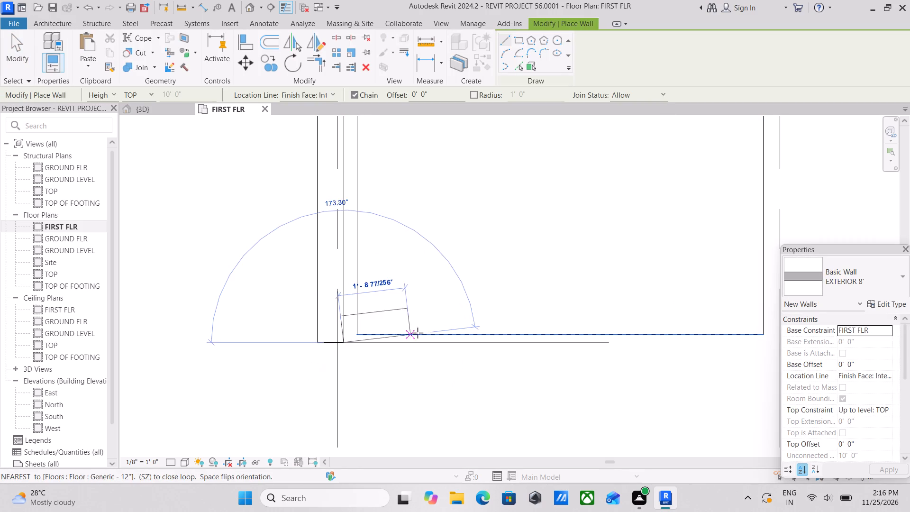
{"action": "middle_click_drag", "start_coordinate": [418, 333], "coordinate": [286, 323]}
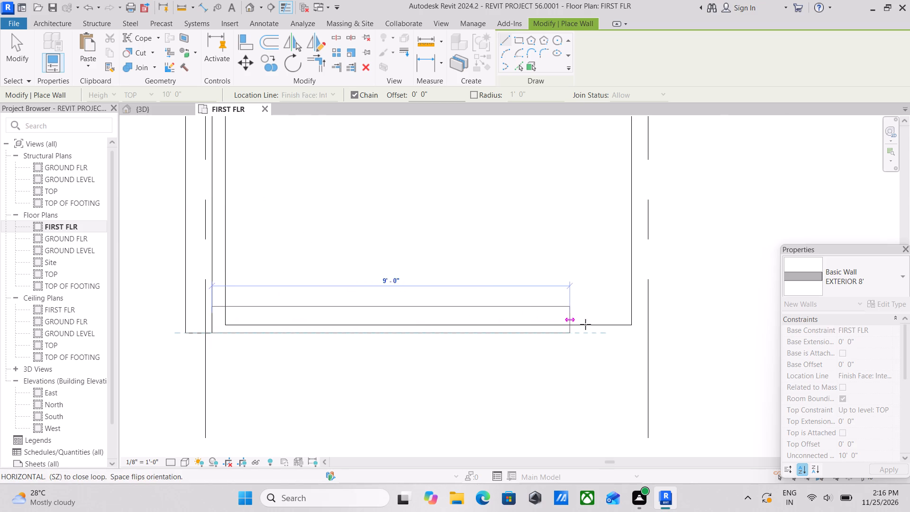
{"action": "scroll", "coordinate": [623, 324], "scroll_direction": "down", "scroll_amount": 2}
{"action": "middle_click_drag", "start_coordinate": [623, 324], "coordinate": [474, 344]}
{"action": "scroll", "coordinate": [474, 344], "scroll_direction": "down", "scroll_amount": 3}
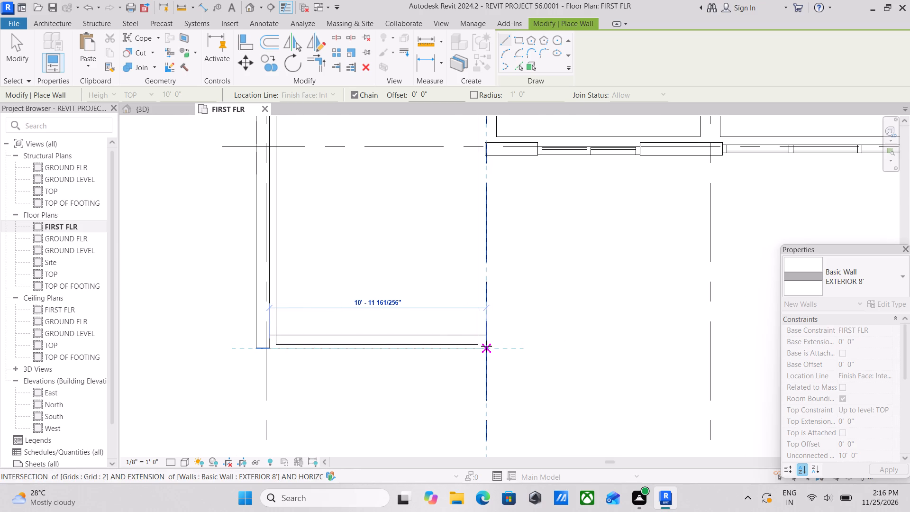
{"action": "left_click", "coordinate": [486, 346]}
{"action": "key", "text": "Escape"}
Draw an EXTERIOR 8' wall about 13'-7" long along grid 2, from the new corner back to the existing wall near grid C.
{"action": "scroll", "coordinate": [482, 336], "scroll_direction": "up", "scroll_amount": 1}
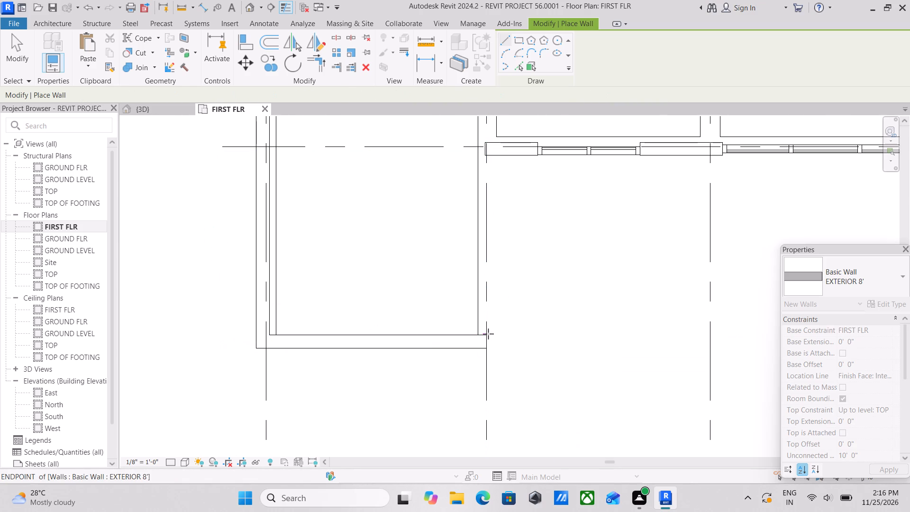
{"action": "left_click", "coordinate": [489, 333]}
{"action": "middle_click_drag", "start_coordinate": [482, 242], "coordinate": [486, 344]}
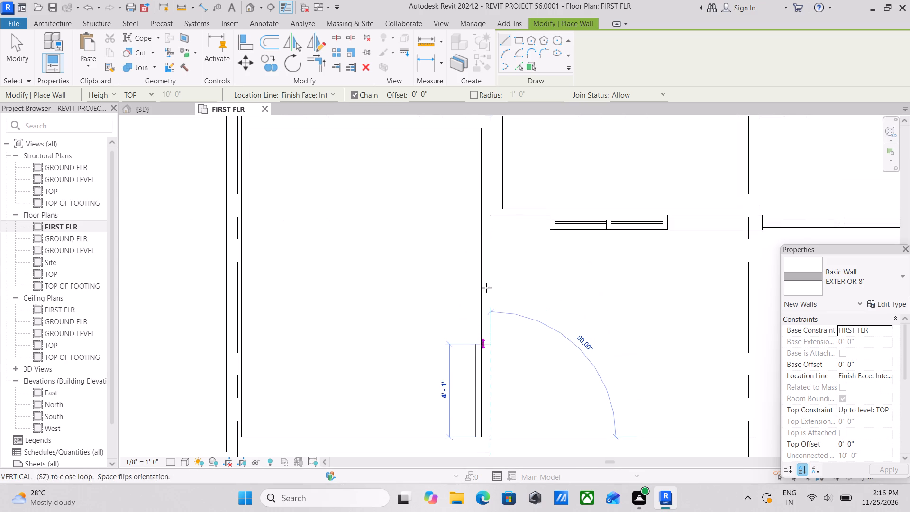
{"action": "middle_click_drag", "start_coordinate": [483, 257], "coordinate": [502, 346]}
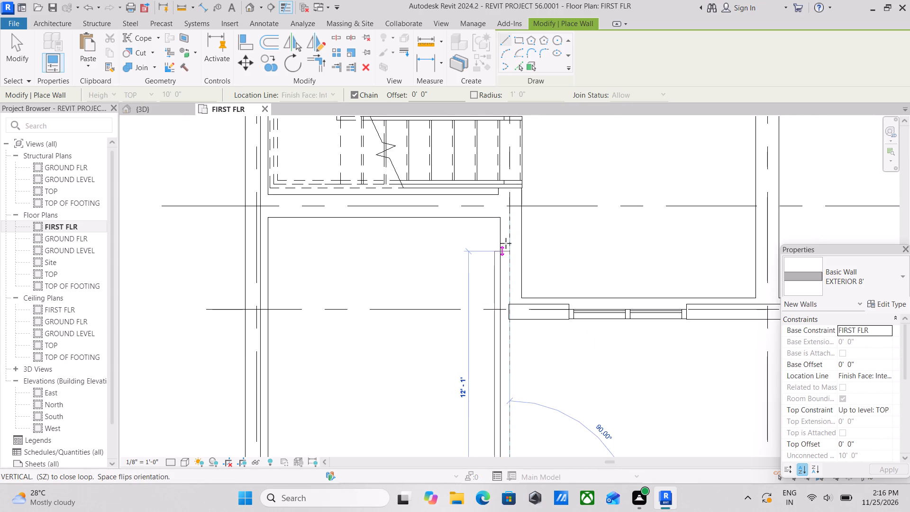
{"action": "left_click", "coordinate": [515, 217]}
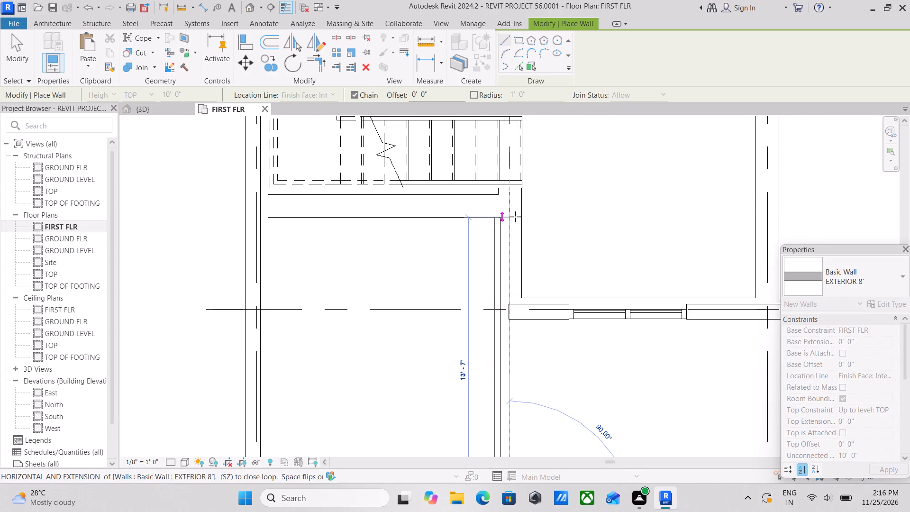
{"action": "key", "text": "Escape"}
{"action": "scroll", "coordinate": [454, 315], "scroll_direction": "down", "scroll_amount": 2}
{"action": "middle_click_drag", "start_coordinate": [447, 308], "coordinate": [423, 209]}
{"action": "scroll", "coordinate": [423, 209], "scroll_direction": "down", "scroll_amount": 1}
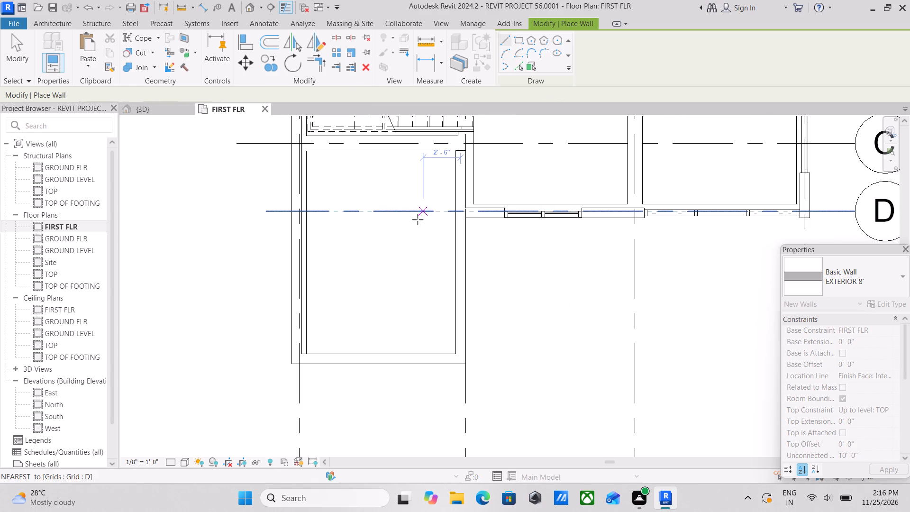
{"action": "scroll", "coordinate": [308, 370], "scroll_direction": "up", "scroll_amount": 2}
{"action": "key", "text": "Escape"}
{"action": "key", "text": "Escape"}
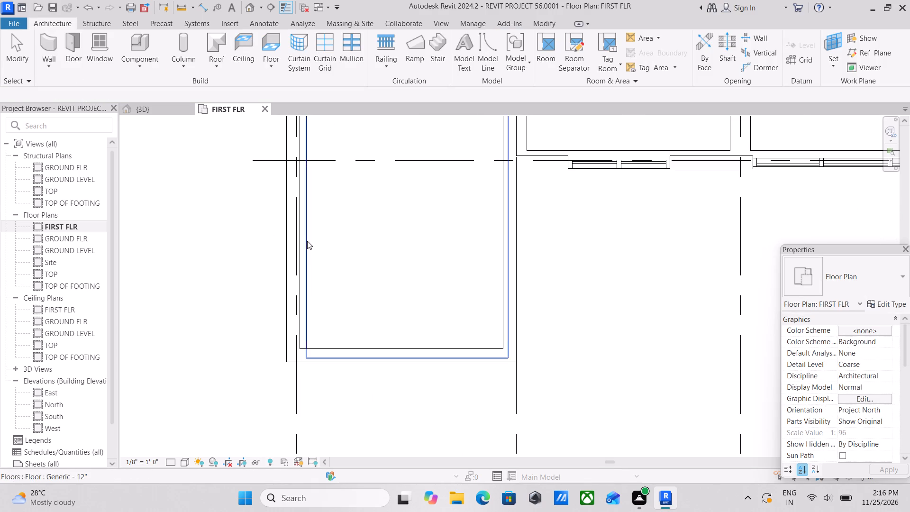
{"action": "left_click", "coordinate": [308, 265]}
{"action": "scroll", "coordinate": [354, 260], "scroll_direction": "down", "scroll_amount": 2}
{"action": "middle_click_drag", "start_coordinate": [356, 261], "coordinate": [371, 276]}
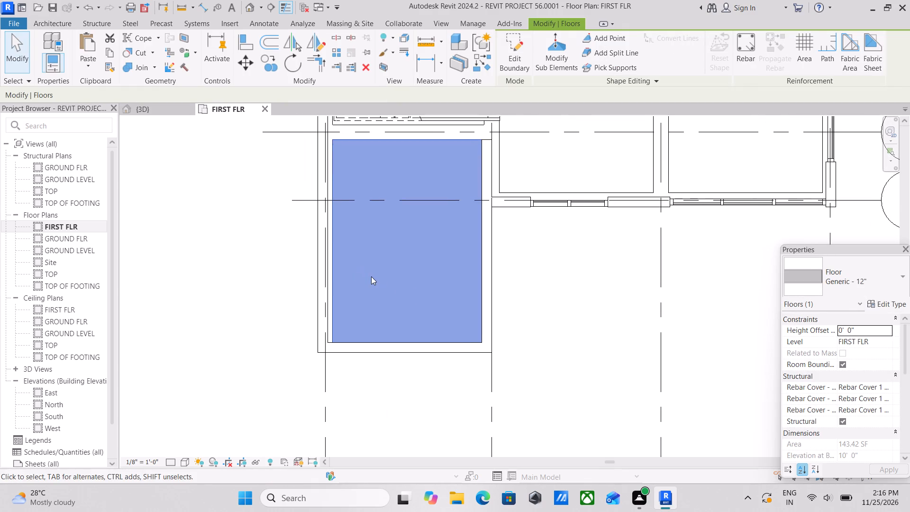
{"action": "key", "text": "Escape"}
Examine the house in the 3D view from several sides, focusing on the newly walled upper room and the porch slabs below.
{"action": "left_click", "coordinate": [136, 110]}
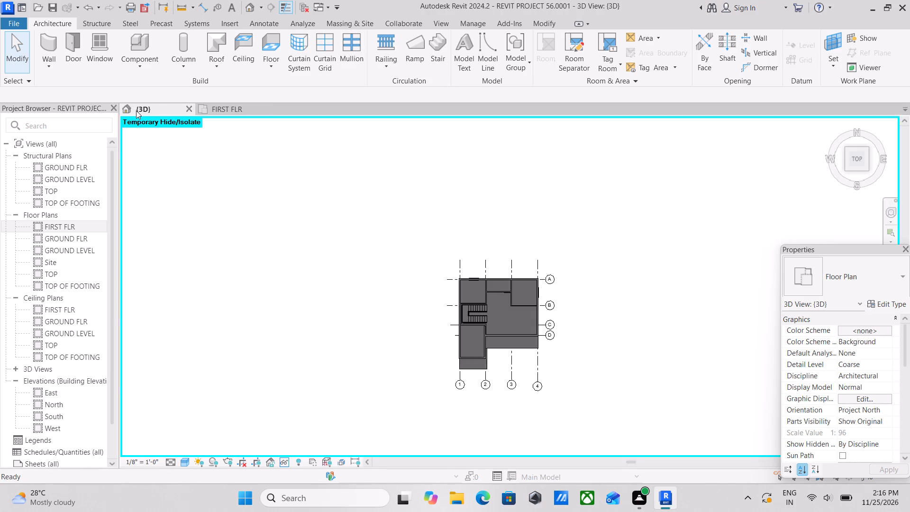
{"action": "scroll", "coordinate": [504, 376], "scroll_direction": "up", "scroll_amount": 2}
{"action": "middle_click_drag", "start_coordinate": [504, 373], "coordinate": [483, 333], "text": "shift"}
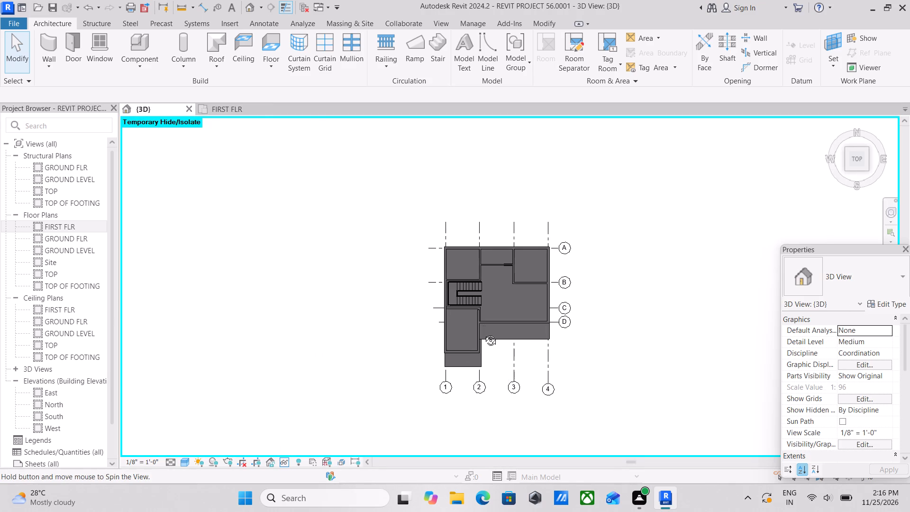
{"action": "middle_click_drag", "start_coordinate": [483, 333], "coordinate": [490, 210], "text": "shift"}
{"action": "middle_click_drag", "start_coordinate": [482, 317], "coordinate": [521, 200], "text": "shift"}
{"action": "middle_click_drag", "start_coordinate": [516, 316], "coordinate": [513, 315], "text": "shift"}
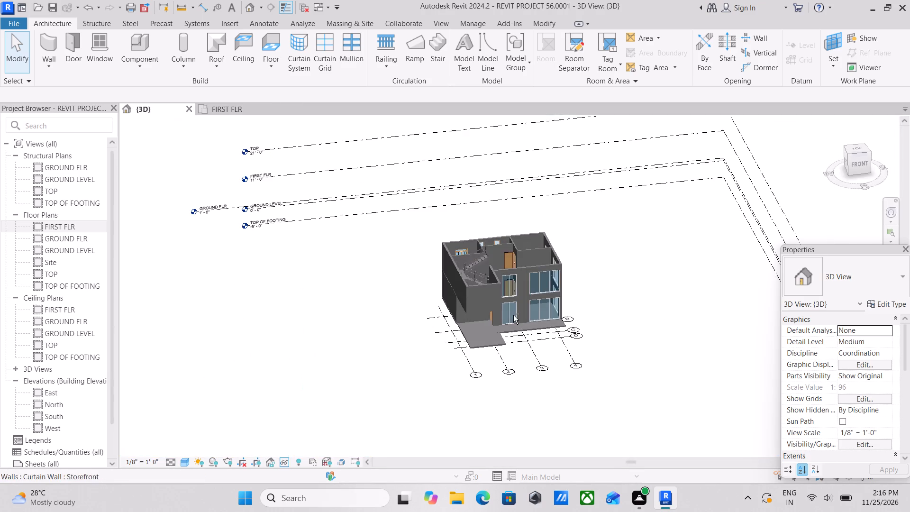
{"action": "middle_click_drag", "start_coordinate": [513, 315], "coordinate": [555, 235], "text": "shift"}
{"action": "scroll", "coordinate": [547, 279], "scroll_direction": "up", "scroll_amount": 3}
{"action": "scroll", "coordinate": [514, 315], "scroll_direction": "up", "scroll_amount": 1}
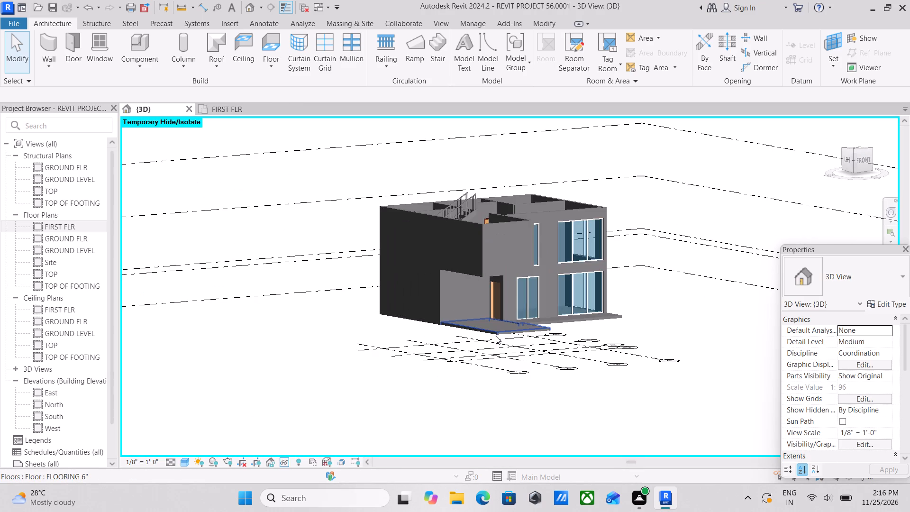
{"action": "middle_click_drag", "start_coordinate": [492, 335], "coordinate": [462, 322]}
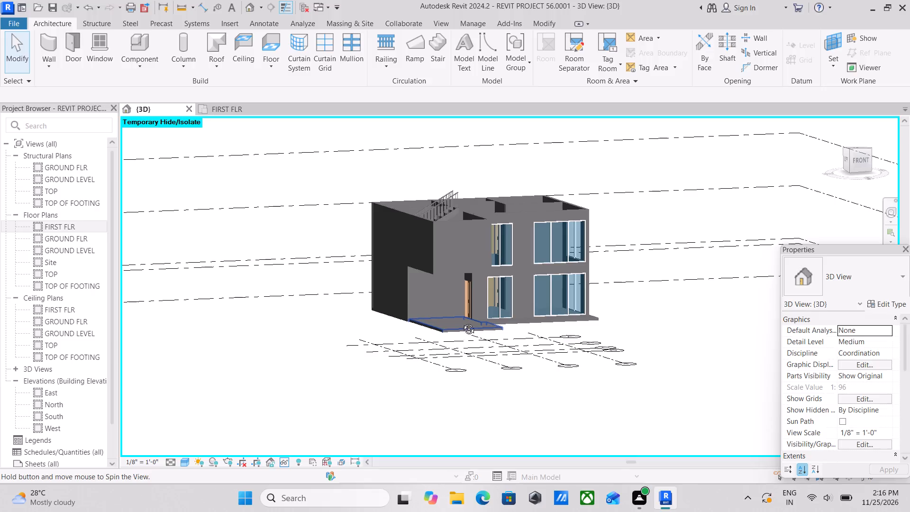
{"action": "middle_click_drag", "start_coordinate": [462, 322], "coordinate": [458, 385]}
{"action": "middle_click_drag", "start_coordinate": [448, 341], "coordinate": [462, 382], "text": "shift"}
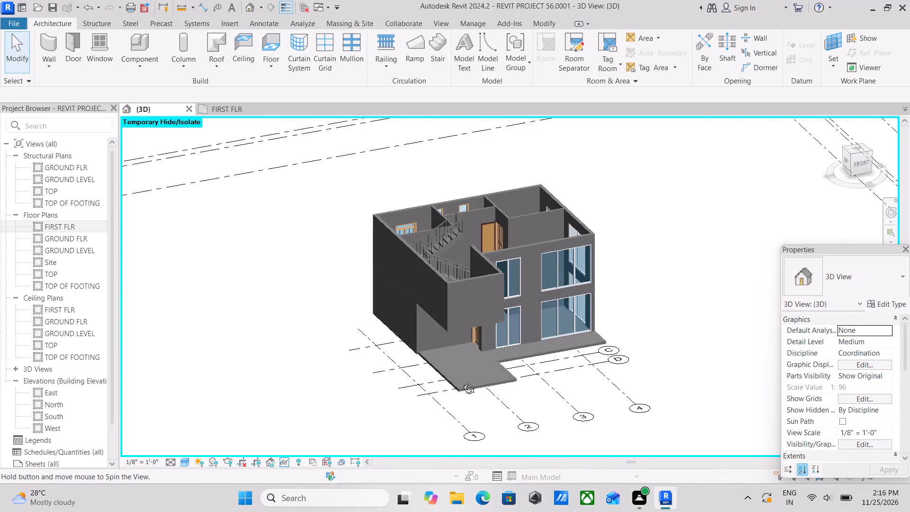
{"action": "middle_click_drag", "start_coordinate": [462, 382], "coordinate": [424, 419], "text": "shift"}
{"action": "middle_click_drag", "start_coordinate": [490, 288], "coordinate": [387, 279], "text": "shift"}
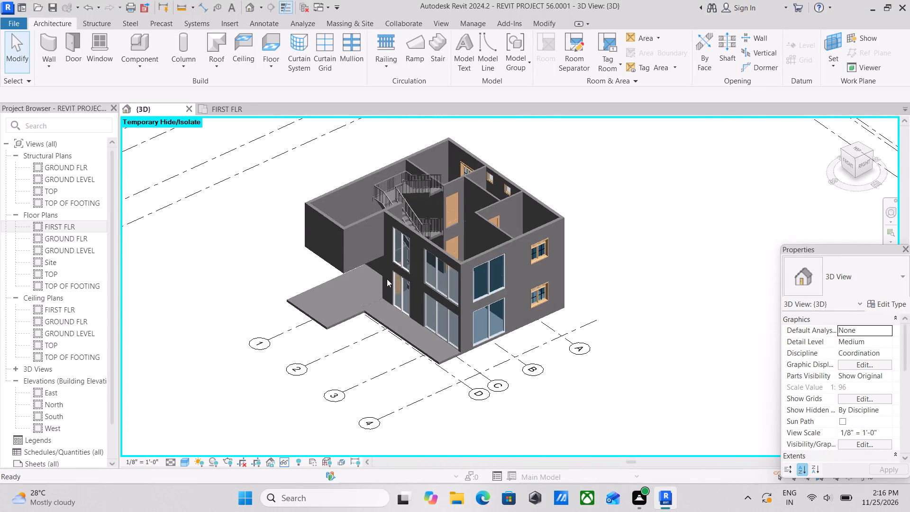
{"action": "scroll", "coordinate": [432, 374], "scroll_direction": "up", "scroll_amount": 2}
{"action": "key", "text": "Escape"}
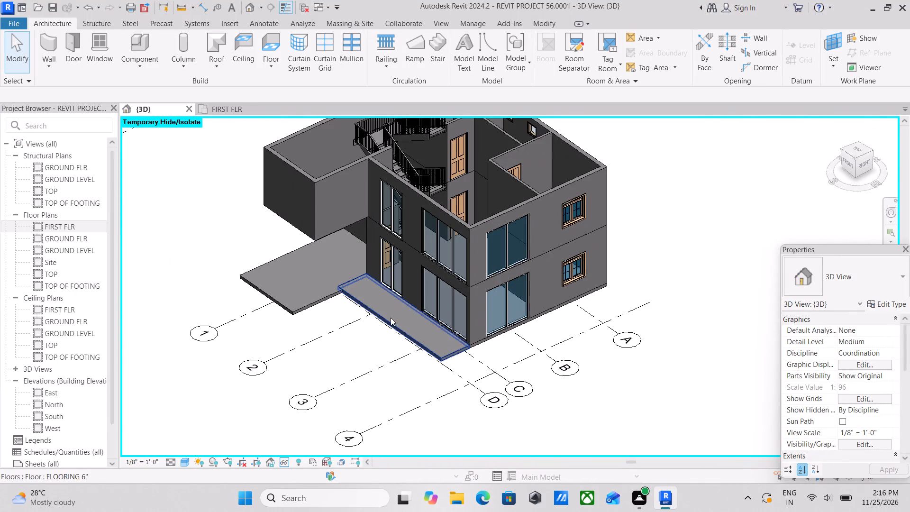
{"action": "middle_click_drag", "start_coordinate": [367, 280], "coordinate": [418, 327]}
{"action": "scroll", "coordinate": [407, 317], "scroll_direction": "up", "scroll_amount": 1}
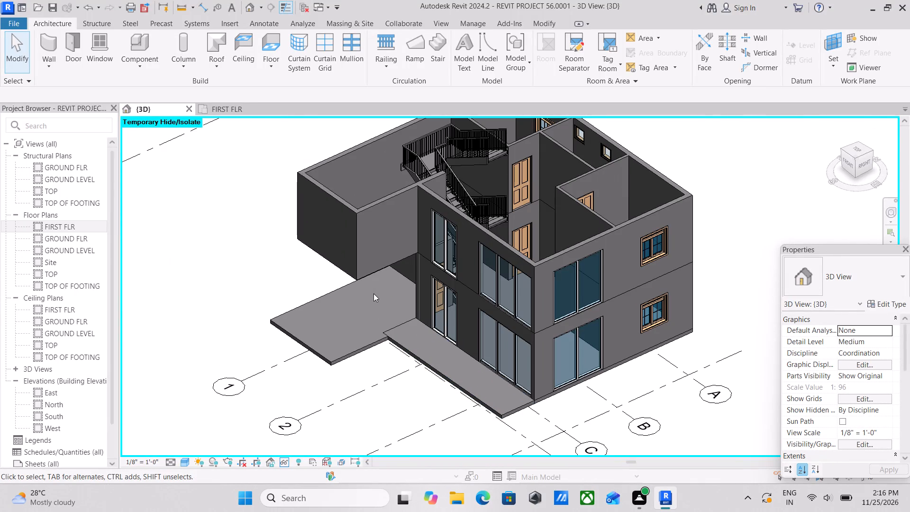
{"action": "scroll", "coordinate": [375, 339], "scroll_direction": "up", "scroll_amount": 2}
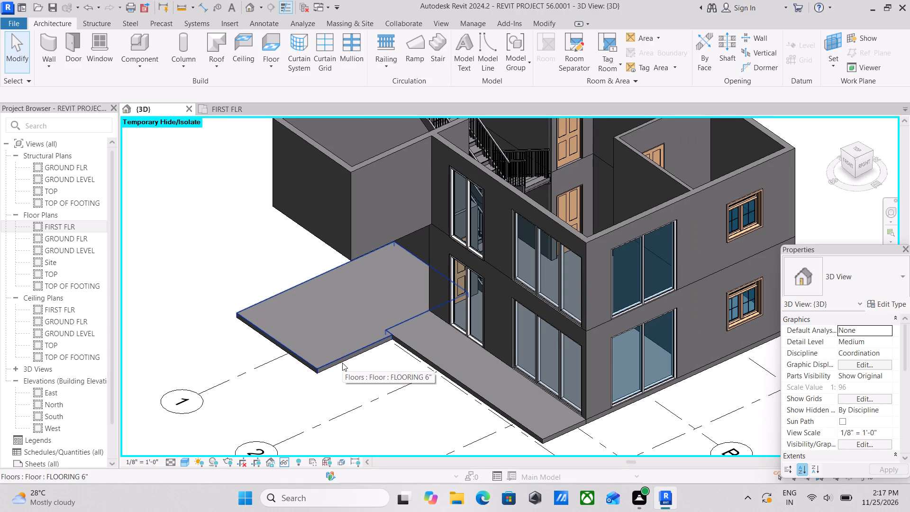
{"action": "scroll", "coordinate": [535, 293], "scroll_direction": "up", "scroll_amount": 3}
{"action": "scroll", "coordinate": [535, 293], "scroll_direction": "down", "scroll_amount": 6}
{"action": "middle_click_drag", "start_coordinate": [521, 297], "coordinate": [569, 325], "text": "shift"}
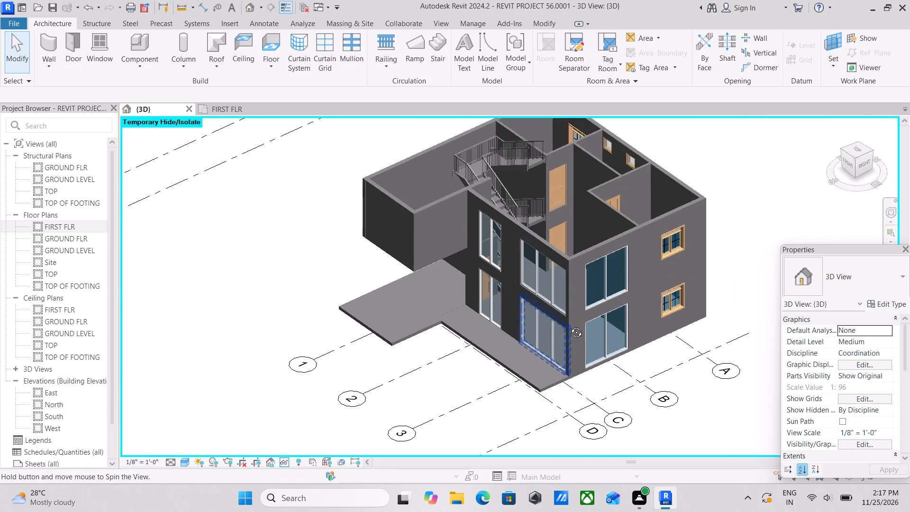
{"action": "middle_click_drag", "start_coordinate": [569, 325], "coordinate": [590, 323], "text": "shift"}
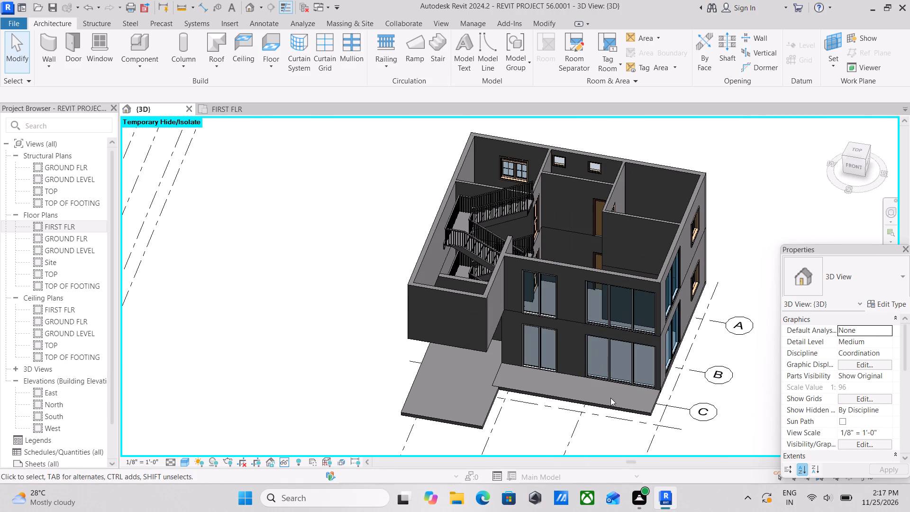
Examine the isolated house in 3D, focusing on the porch slabs, the front windows and the newly walled upper room.
{"action": "scroll", "coordinate": [607, 394], "scroll_direction": "down", "scroll_amount": 2}
{"action": "middle_click_drag", "start_coordinate": [607, 394], "coordinate": [610, 400], "text": "shift"}
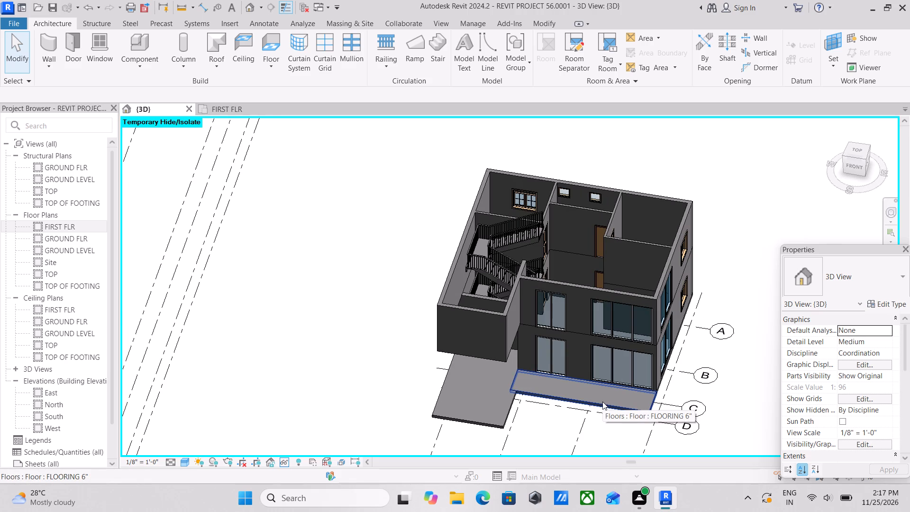
{"action": "scroll", "coordinate": [602, 402], "scroll_direction": "up", "scroll_amount": 3}
{"action": "middle_click_drag", "start_coordinate": [608, 383], "coordinate": [495, 347]}
{"action": "scroll", "coordinate": [489, 344], "scroll_direction": "up", "scroll_amount": 1}
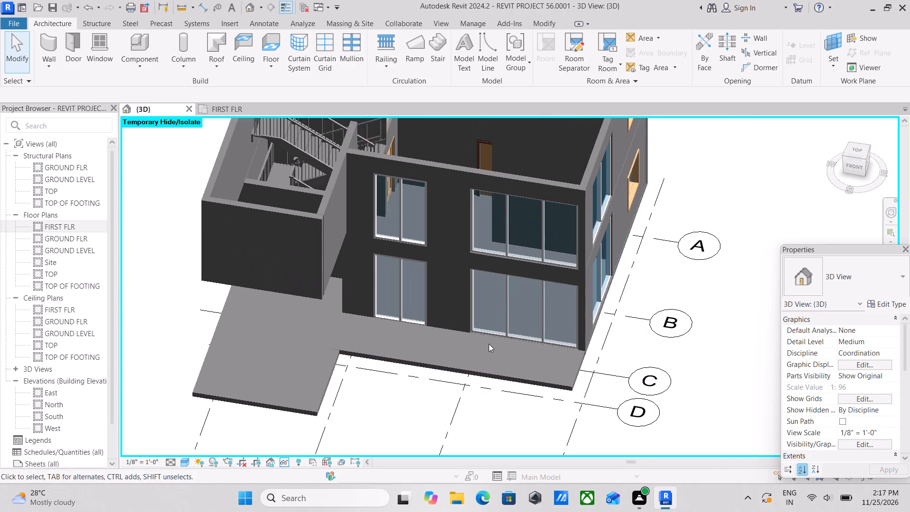
{"action": "scroll", "coordinate": [487, 396], "scroll_direction": "up", "scroll_amount": 2}
{"action": "middle_click_drag", "start_coordinate": [529, 360], "coordinate": [537, 372]}
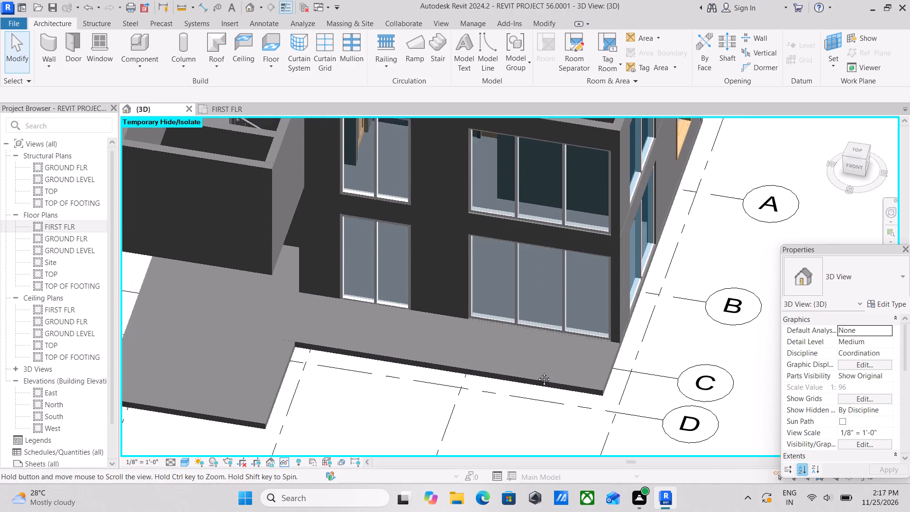
{"action": "middle_click_drag", "start_coordinate": [537, 372], "coordinate": [537, 373]}
{"action": "scroll", "coordinate": [537, 373], "scroll_direction": "down", "scroll_amount": 1}
{"action": "scroll", "coordinate": [496, 352], "scroll_direction": "down", "scroll_amount": 2}
{"action": "middle_click_drag", "start_coordinate": [496, 352], "coordinate": [522, 371]}
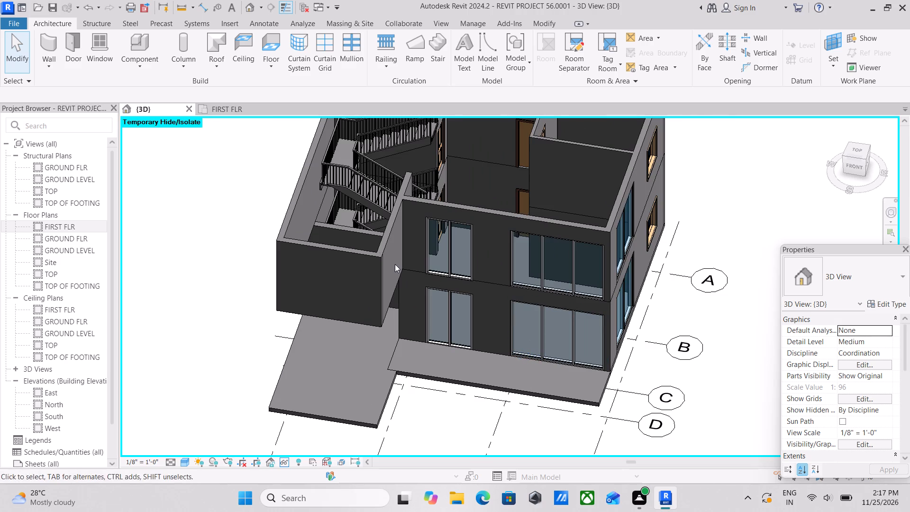
{"action": "scroll", "coordinate": [371, 268], "scroll_direction": "down", "scroll_amount": 2}
{"action": "middle_click_drag", "start_coordinate": [399, 248], "coordinate": [431, 303]}
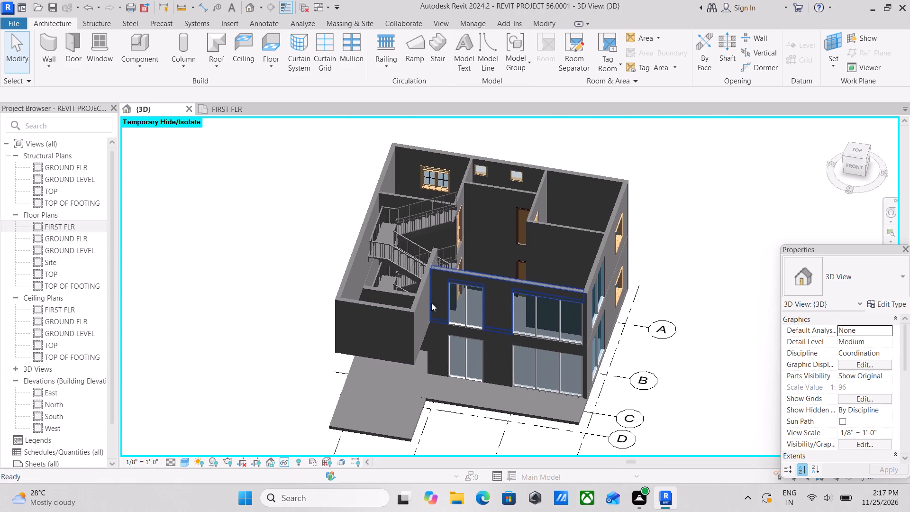
{"action": "scroll", "coordinate": [469, 293], "scroll_direction": "down", "scroll_amount": 1}
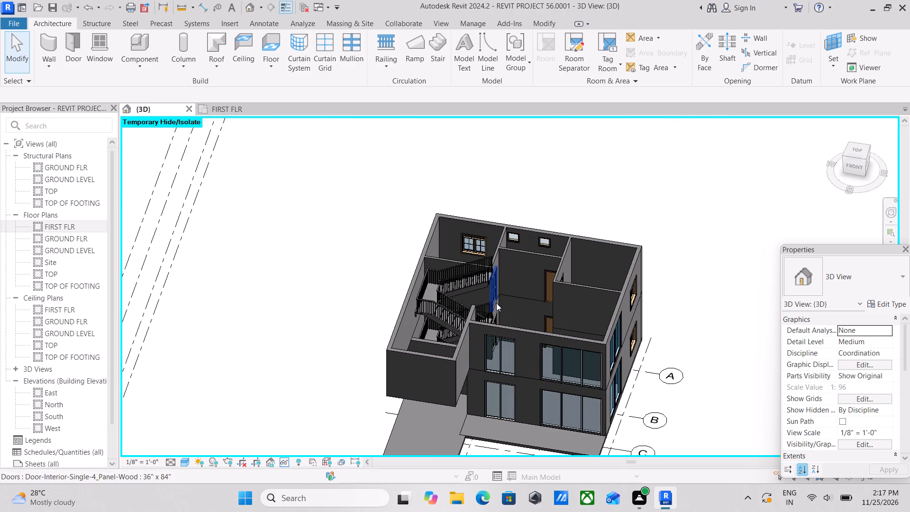
Reset the temporary hide/isolate in the 3D view.
{"action": "key", "text": "h"}
{"action": "key", "text": "r"}
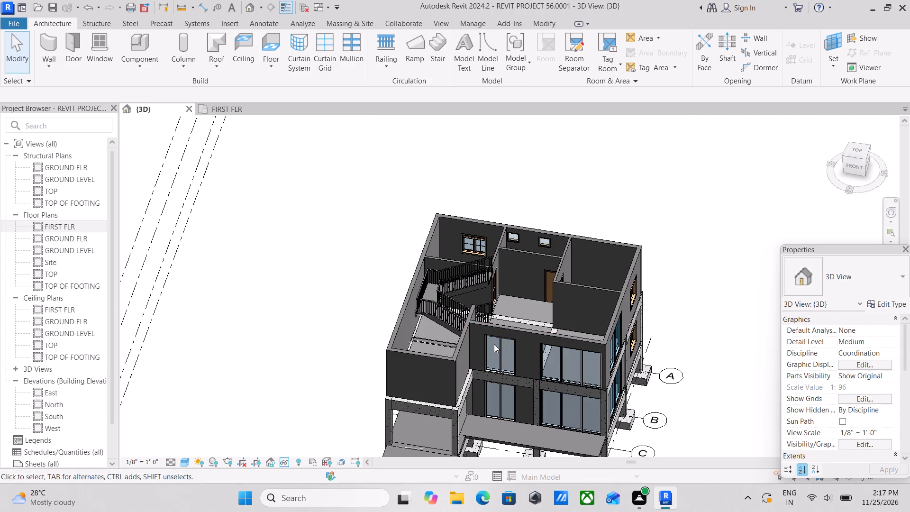
Examine the full model in 3D, checking how the upper front walls sit on the beams and columns below.
{"action": "middle_click_drag", "start_coordinate": [494, 344], "coordinate": [485, 305]}
{"action": "scroll", "coordinate": [453, 354], "scroll_direction": "down", "scroll_amount": 1}
{"action": "middle_click_drag", "start_coordinate": [453, 354], "coordinate": [464, 369], "text": "shift"}
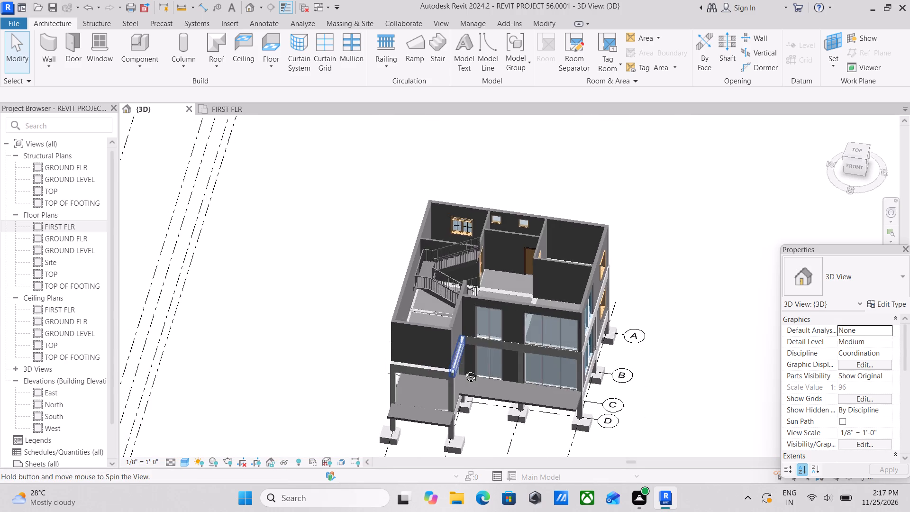
{"action": "middle_click_drag", "start_coordinate": [464, 369], "coordinate": [475, 384], "text": "shift"}
{"action": "scroll", "coordinate": [477, 363], "scroll_direction": "up", "scroll_amount": 3}
{"action": "middle_click_drag", "start_coordinate": [477, 364], "coordinate": [478, 339], "text": "shift"}
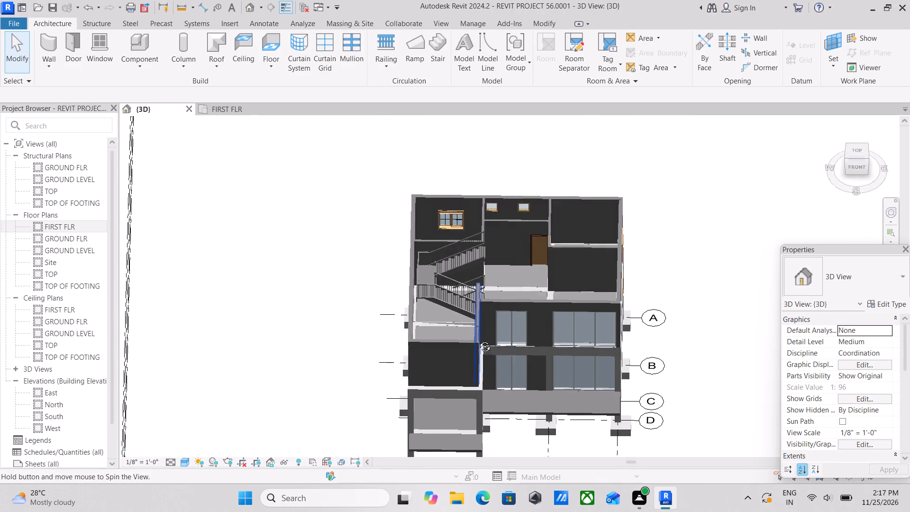
{"action": "middle_click_drag", "start_coordinate": [478, 339], "coordinate": [475, 330], "text": "shift"}
{"action": "scroll", "coordinate": [474, 348], "scroll_direction": "up", "scroll_amount": 1}
{"action": "middle_click_drag", "start_coordinate": [474, 358], "coordinate": [475, 389], "text": "shift"}
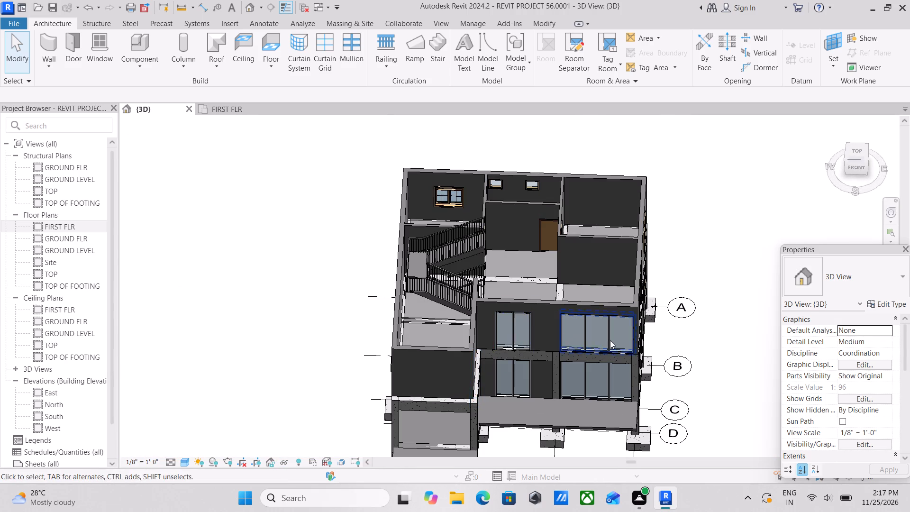
{"action": "scroll", "coordinate": [626, 347], "scroll_direction": "up", "scroll_amount": 17}
{"action": "scroll", "coordinate": [699, 386], "scroll_direction": "up", "scroll_amount": 3}
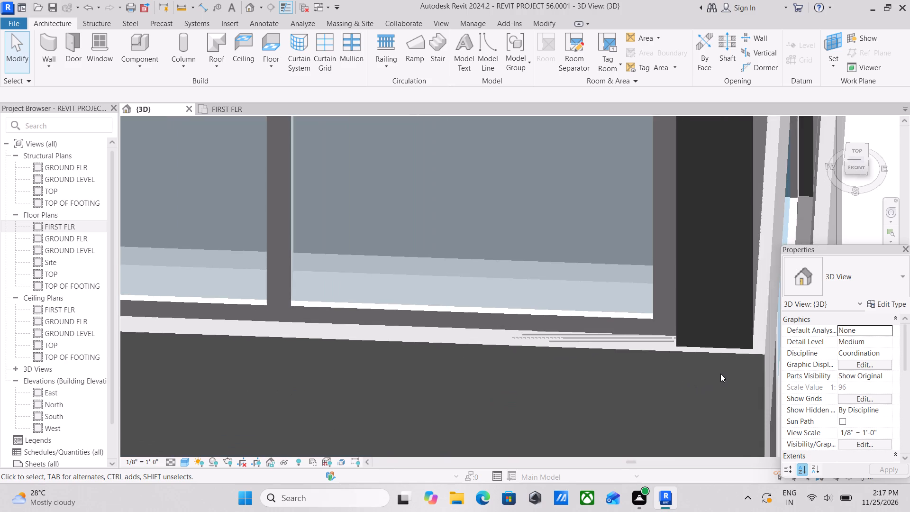
{"action": "scroll", "coordinate": [720, 373], "scroll_direction": "down", "scroll_amount": 9}
{"action": "scroll", "coordinate": [328, 315], "scroll_direction": "down", "scroll_amount": 6}
{"action": "scroll", "coordinate": [291, 334], "scroll_direction": "down", "scroll_amount": 1}
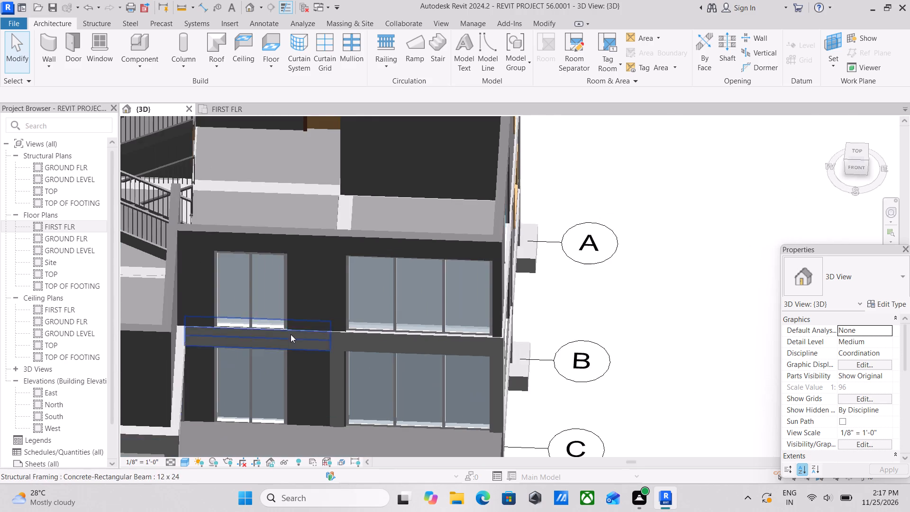
{"action": "scroll", "coordinate": [291, 334], "scroll_direction": "down", "scroll_amount": 1}
{"action": "middle_click_drag", "start_coordinate": [291, 334], "coordinate": [371, 283]}
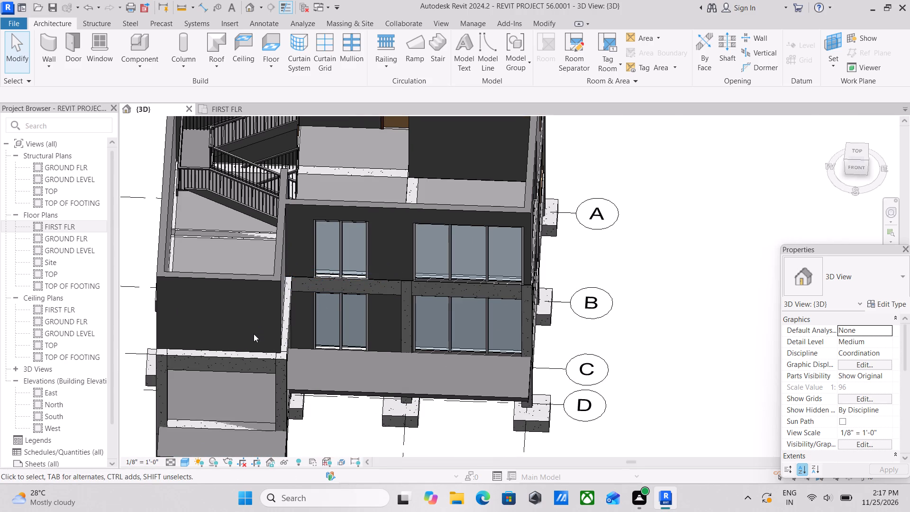
{"action": "scroll", "coordinate": [276, 356], "scroll_direction": "up", "scroll_amount": 1}
{"action": "middle_click_drag", "start_coordinate": [275, 356], "coordinate": [281, 359]}
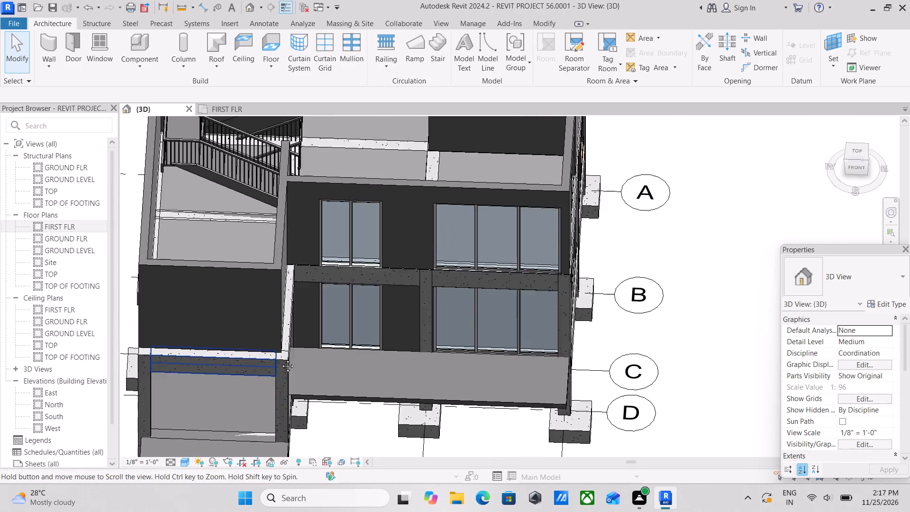
{"action": "middle_click_drag", "start_coordinate": [281, 359], "coordinate": [295, 378]}
{"action": "scroll", "coordinate": [313, 304], "scroll_direction": "down", "scroll_amount": 3}
Delete the upper-floor EXTERIOR 8' wall along grid 2 on the porch side of the projecting room.
{"action": "middle_click_drag", "start_coordinate": [328, 300], "coordinate": [367, 377], "text": "shift"}
{"action": "left_click", "coordinate": [378, 351]}
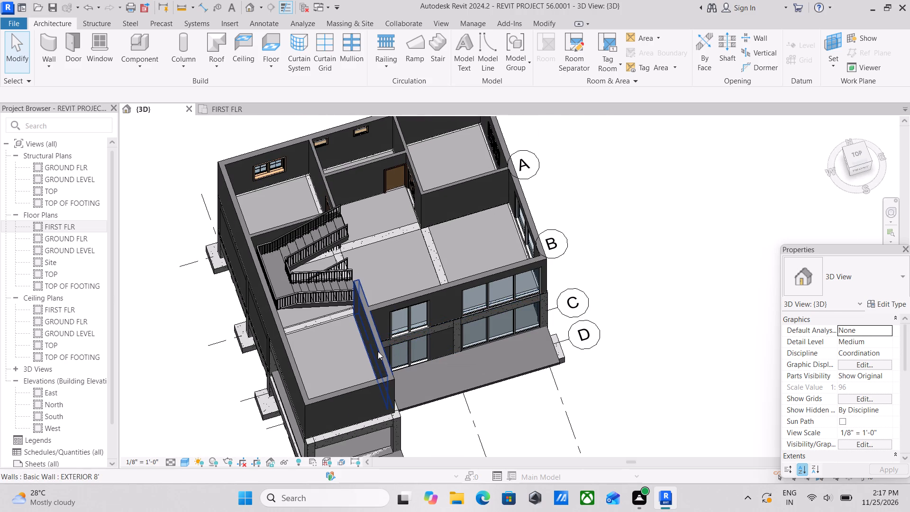
{"action": "right_click", "coordinate": [378, 351]}
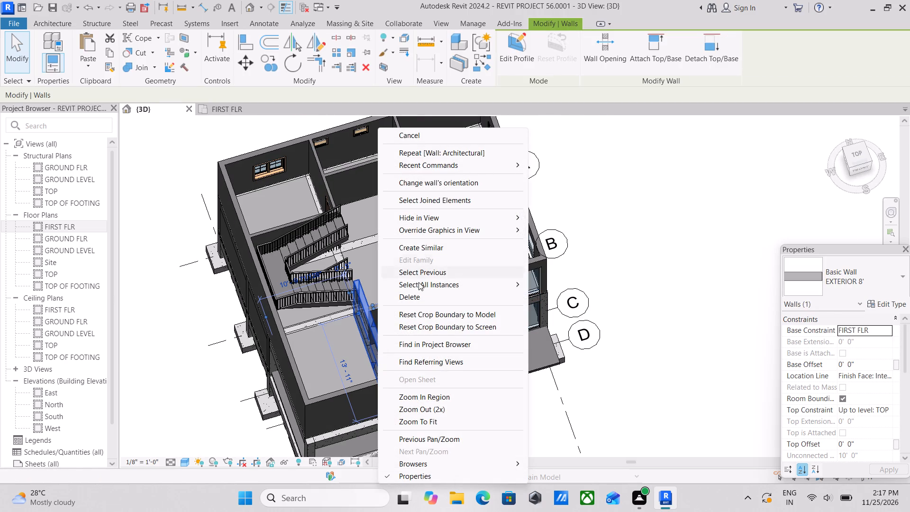
{"action": "left_click", "coordinate": [418, 297]}
{"action": "key", "text": "Escape"}
From the top view, nudge the projecting room's front EXTERIOR 8' wall outward to the outer edge of the supporting beam.
{"action": "scroll", "coordinate": [386, 367], "scroll_direction": "up", "scroll_amount": 1}
{"action": "middle_click_drag", "start_coordinate": [386, 367], "coordinate": [329, 297]}
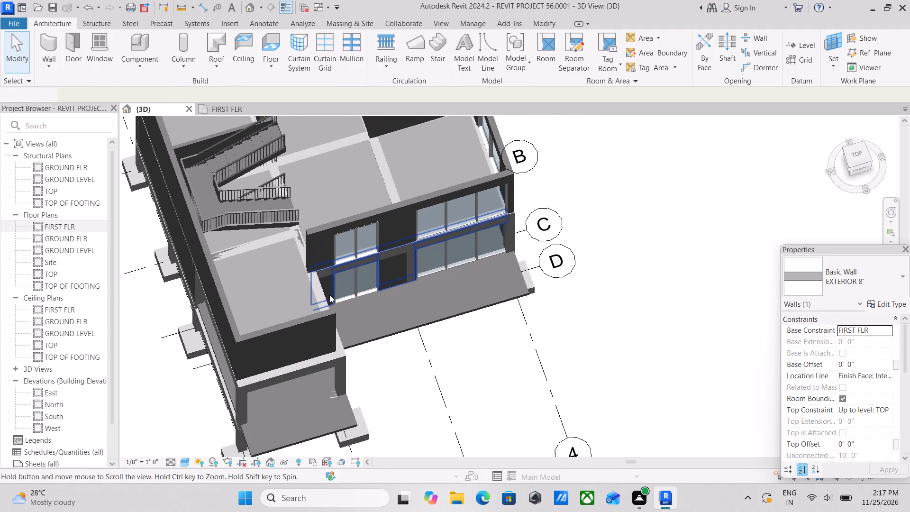
{"action": "left_click", "coordinate": [302, 323]}
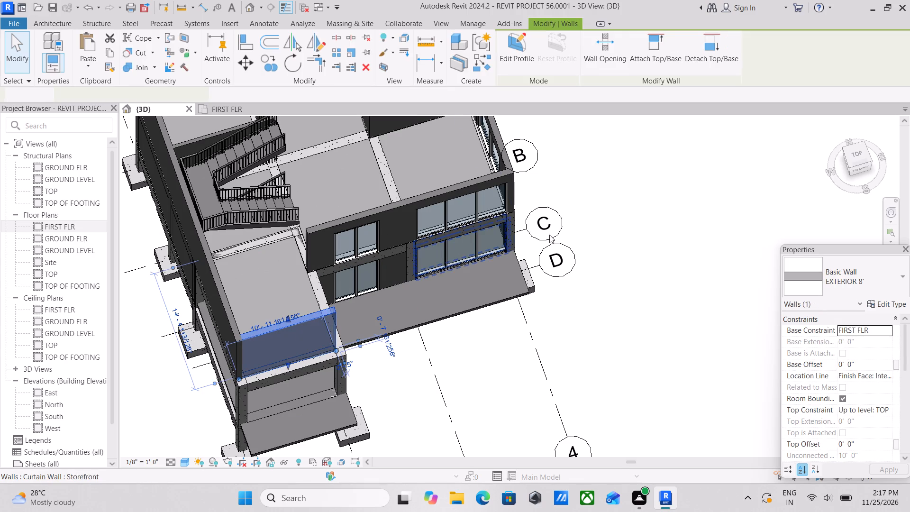
{"action": "left_click", "coordinate": [857, 155]}
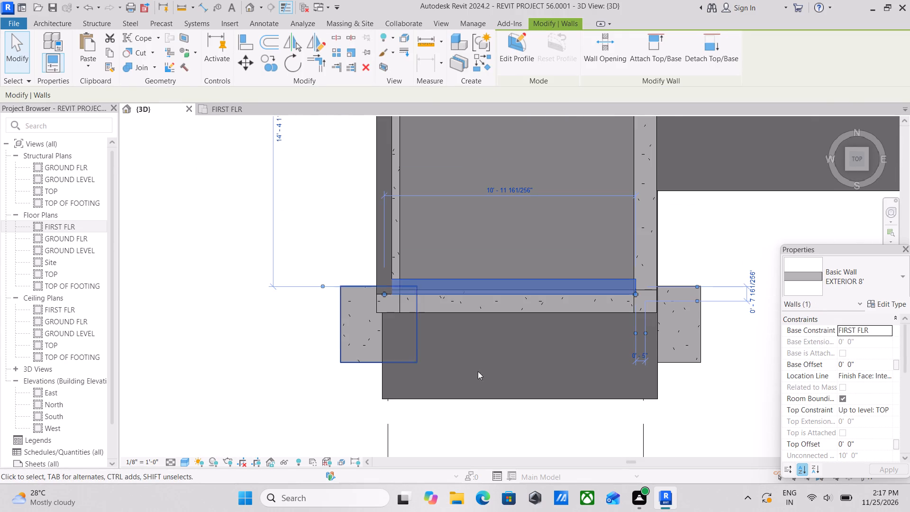
{"action": "scroll", "coordinate": [524, 361], "scroll_direction": "up", "scroll_amount": 1}
{"action": "middle_click_drag", "start_coordinate": [539, 319], "coordinate": [524, 350]}
{"action": "scroll", "coordinate": [526, 345], "scroll_direction": "up", "scroll_amount": 1}
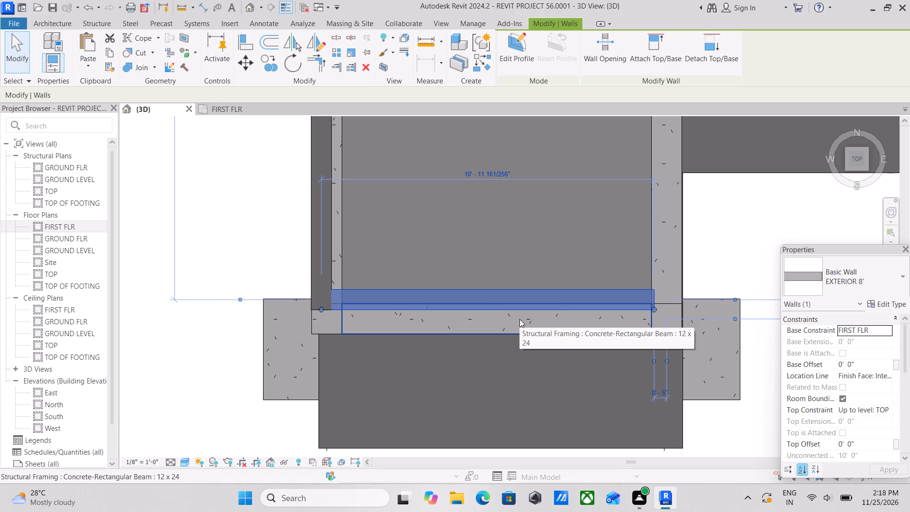
{"action": "key", "text": "Down"}
{"action": "key", "text": "Down"}
{"action": "key", "text": "Down"}
{"action": "key", "text": "Down"}
{"action": "key", "text": "Down"}
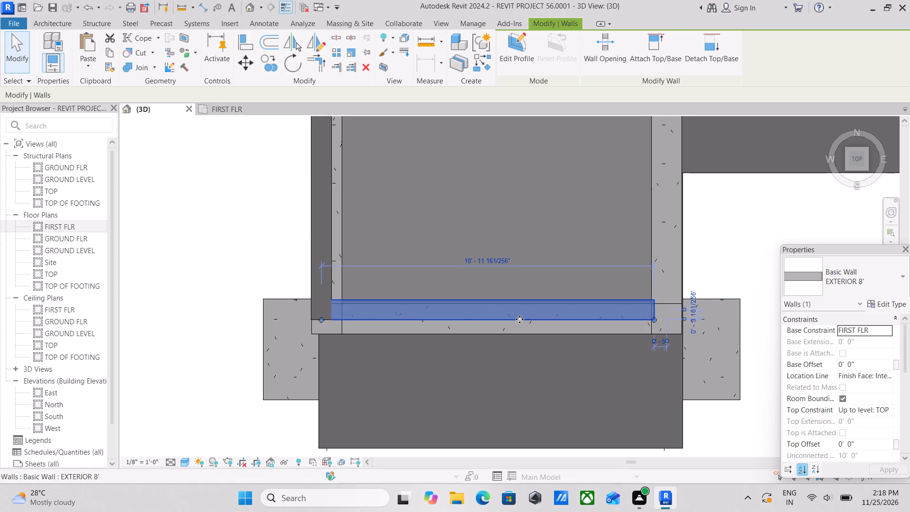
{"action": "key", "text": "Down"}
{"action": "key", "text": "Down"}
{"action": "key", "text": "Down"}
{"action": "key", "text": "Down"}
{"action": "key", "text": "Down"}
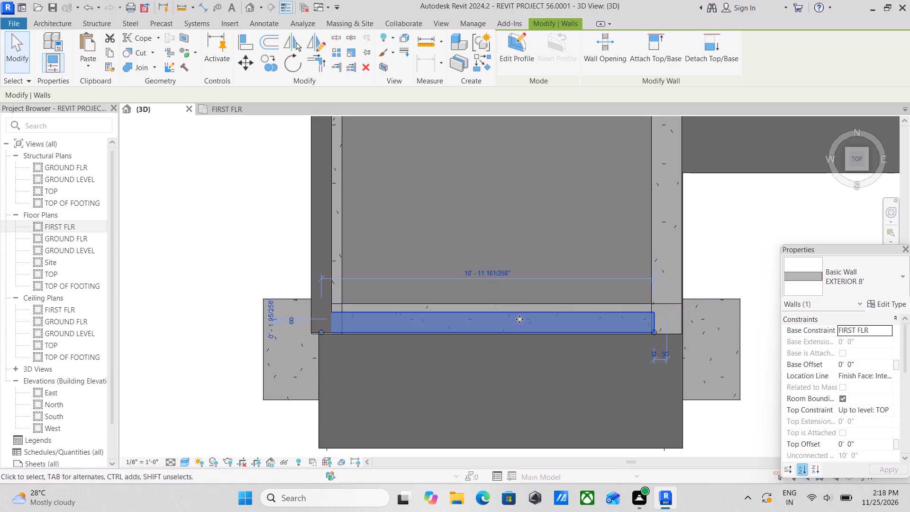
{"action": "scroll", "coordinate": [427, 334], "scroll_direction": "up", "scroll_amount": 8}
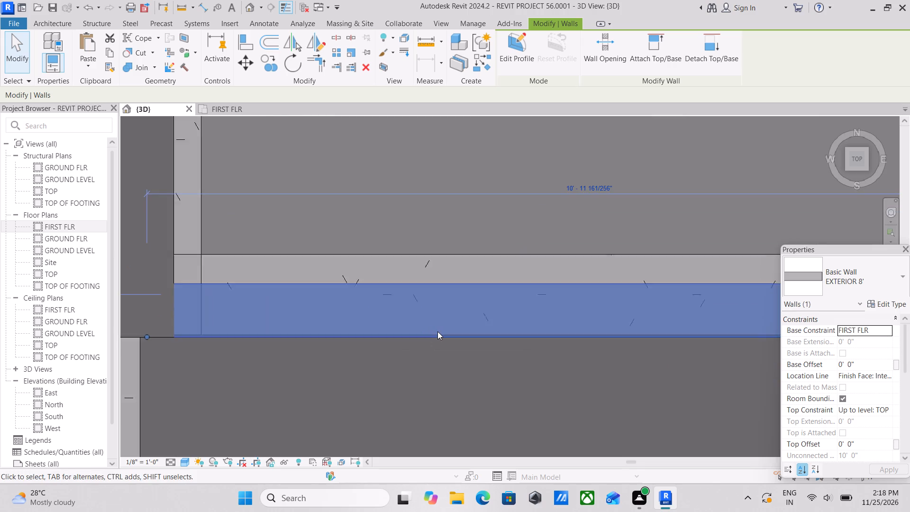
{"action": "scroll", "coordinate": [437, 331], "scroll_direction": "up", "scroll_amount": 1}
{"action": "scroll", "coordinate": [437, 331], "scroll_direction": "down", "scroll_amount": 2}
{"action": "middle_click_drag", "start_coordinate": [432, 331], "coordinate": [395, 343]}
{"action": "key", "text": "Up"}
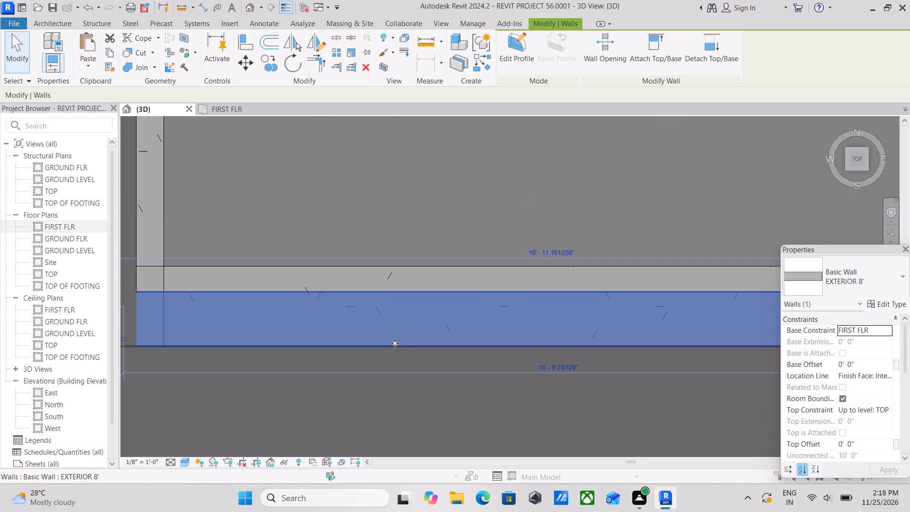
{"action": "key", "text": "Up"}
{"action": "key", "text": "Down"}
{"action": "scroll", "coordinate": [395, 343], "scroll_direction": "down", "scroll_amount": 3}
{"action": "scroll", "coordinate": [292, 304], "scroll_direction": "down", "scroll_amount": 2}
{"action": "middle_click_drag", "start_coordinate": [292, 304], "coordinate": [297, 331]}
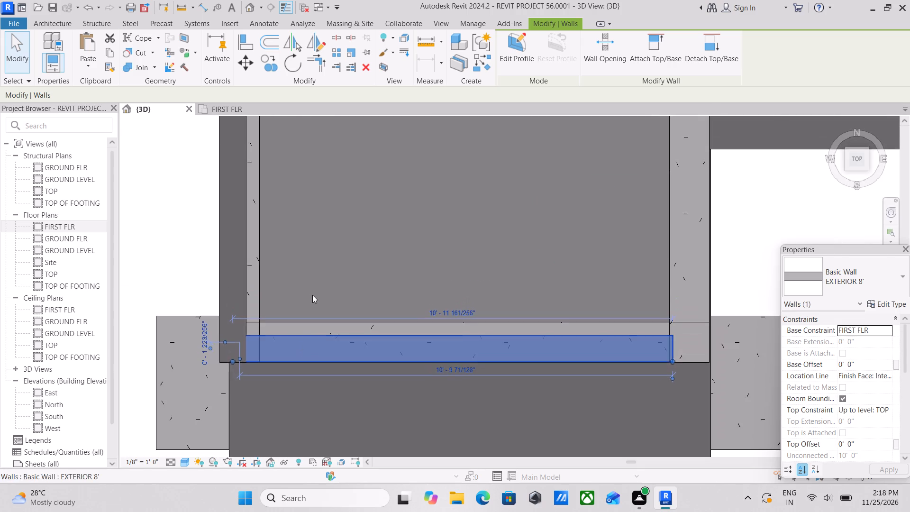
{"action": "scroll", "coordinate": [313, 293], "scroll_direction": "down", "scroll_amount": 3}
{"action": "middle_click_drag", "start_coordinate": [313, 296], "coordinate": [313, 304]}
{"action": "key", "text": "Escape"}
Examine the upper-storey layout from above, following the grid 1 exterior wall past the stairs to grid A and back.
{"action": "middle_click_drag", "start_coordinate": [266, 312], "coordinate": [269, 316]}
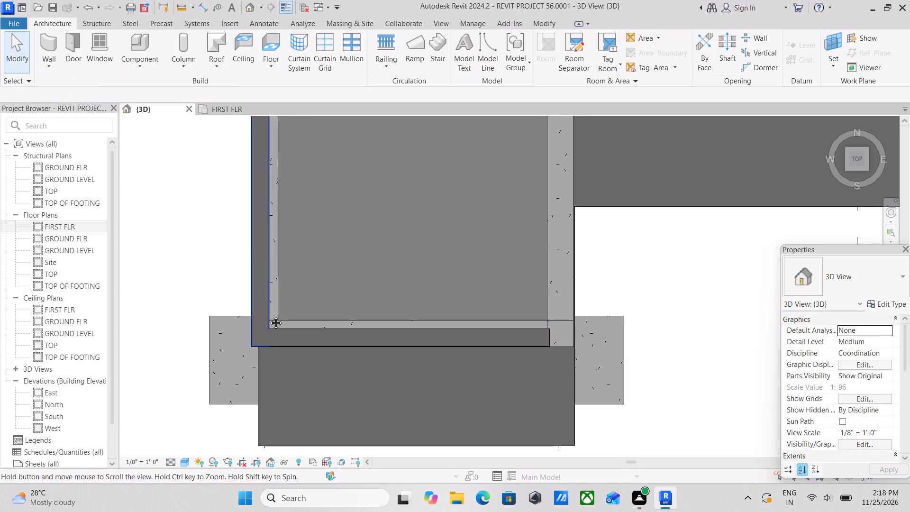
{"action": "middle_click_drag", "start_coordinate": [269, 316], "coordinate": [297, 366]}
{"action": "middle_click_drag", "start_coordinate": [313, 288], "coordinate": [344, 438]}
{"action": "scroll", "coordinate": [337, 303], "scroll_direction": "down", "scroll_amount": 2}
{"action": "middle_click_drag", "start_coordinate": [337, 303], "coordinate": [339, 394]}
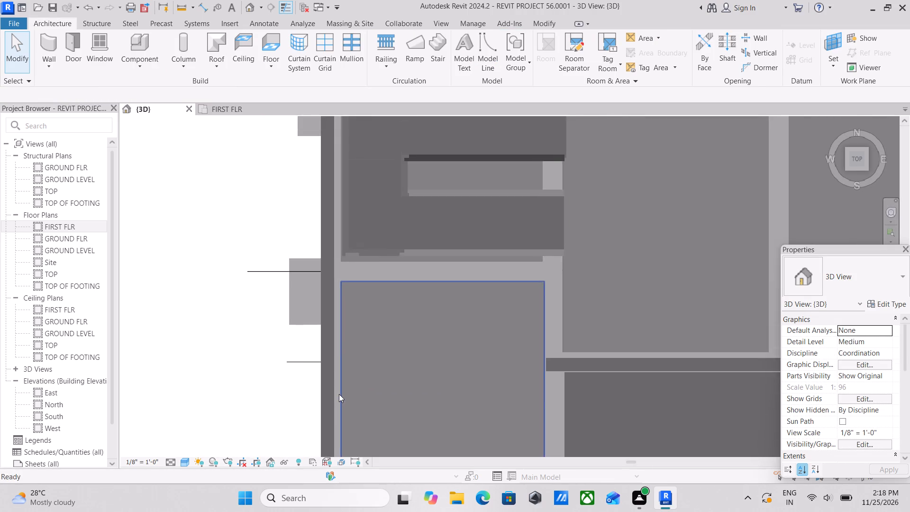
{"action": "scroll", "coordinate": [339, 393], "scroll_direction": "up", "scroll_amount": 1}
{"action": "middle_click_drag", "start_coordinate": [343, 332], "coordinate": [357, 478]}
{"action": "scroll", "coordinate": [343, 304], "scroll_direction": "down", "scroll_amount": 6}
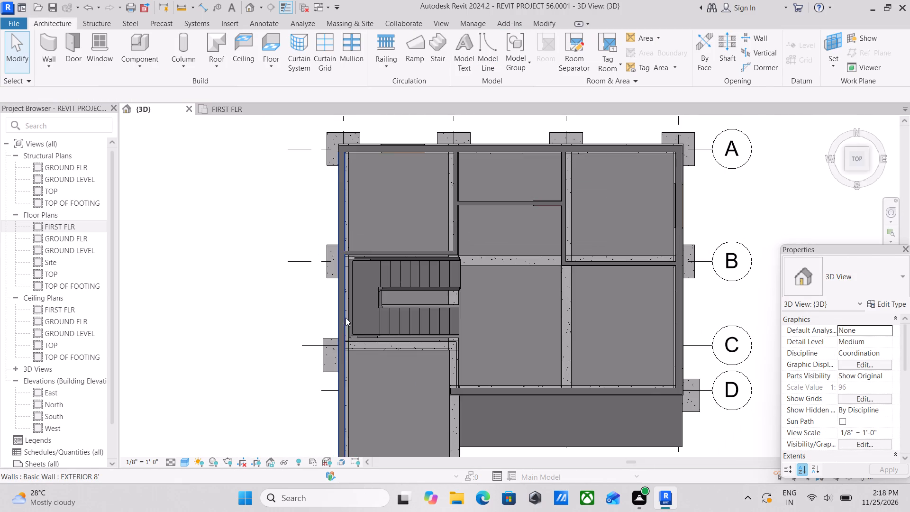
{"action": "scroll", "coordinate": [346, 348], "scroll_direction": "down", "scroll_amount": 1}
{"action": "middle_click_drag", "start_coordinate": [346, 348], "coordinate": [342, 243]}
Stretch the free end of the projecting room's front wall to the corner column's outer face, making it about 11'-10 5/8" long.
{"action": "scroll", "coordinate": [363, 384], "scroll_direction": "up", "scroll_amount": 4}
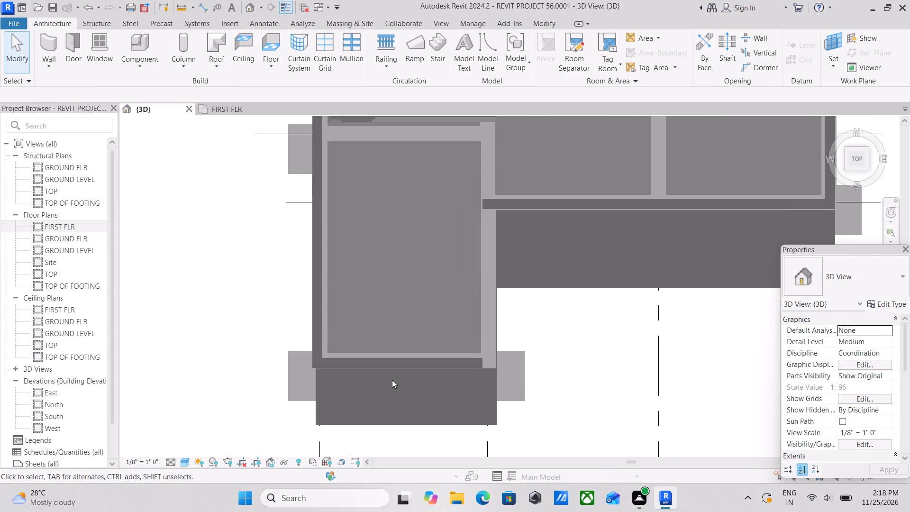
{"action": "scroll", "coordinate": [479, 392], "scroll_direction": "up", "scroll_amount": 3}
{"action": "scroll", "coordinate": [478, 354], "scroll_direction": "up", "scroll_amount": 2}
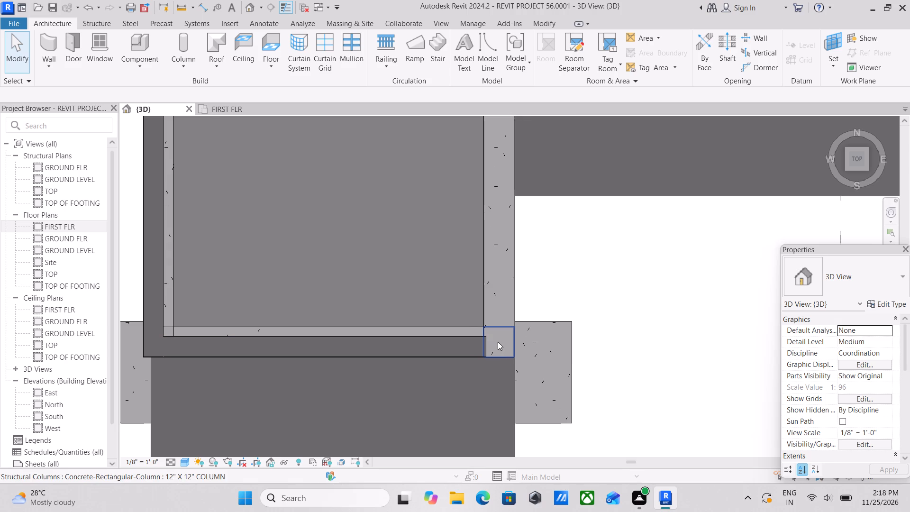
{"action": "left_click", "coordinate": [481, 348]}
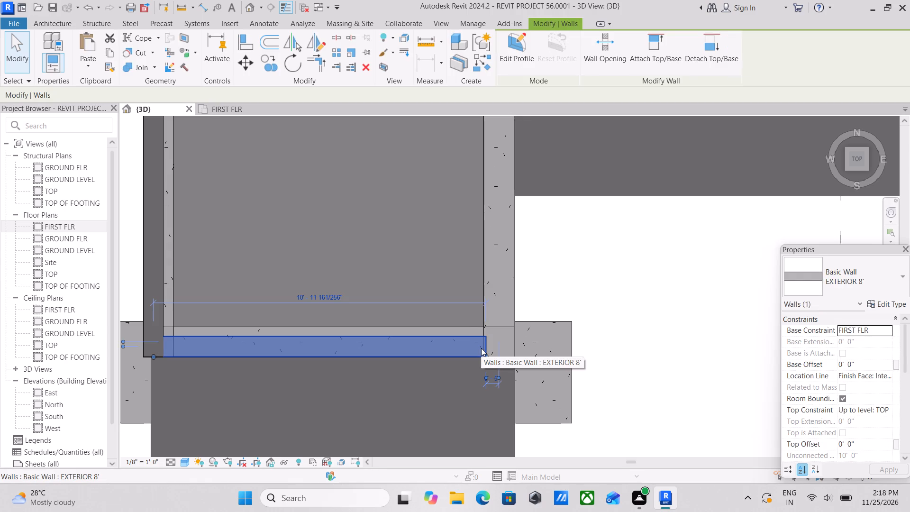
{"action": "key", "text": "Escape"}
{"action": "left_click", "coordinate": [480, 347]}
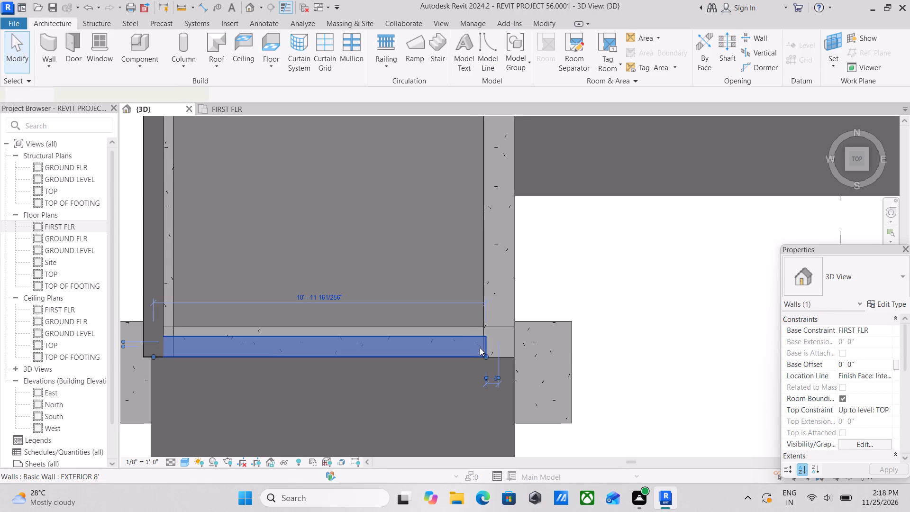
{"action": "left_click_drag", "start_coordinate": [484, 353], "coordinate": [511, 356]}
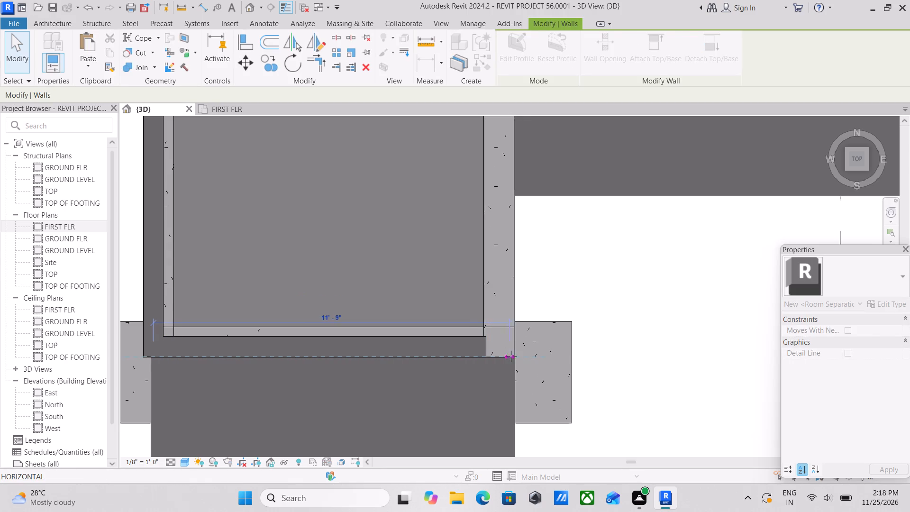
{"action": "left_click_drag", "start_coordinate": [511, 356], "coordinate": [515, 356]}
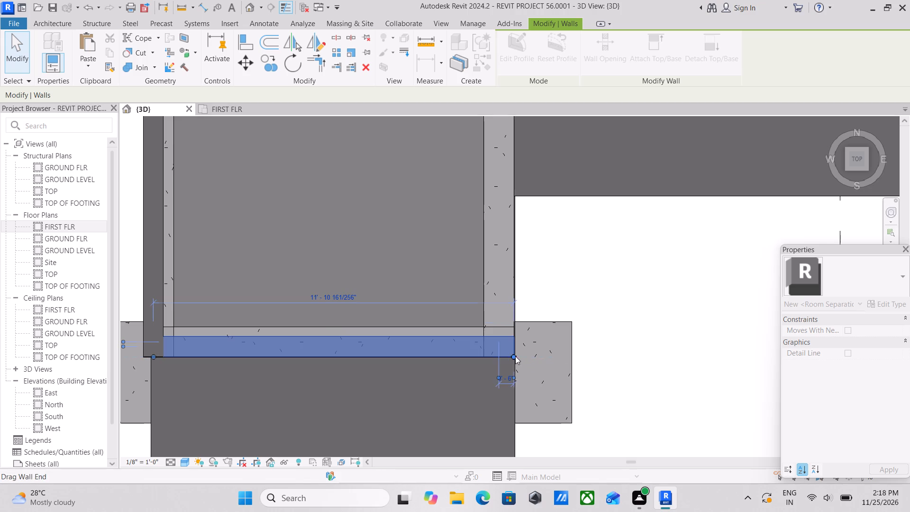
Draw an EXTERIOR 8' wall from FIRST FLR to TOP on the projecting room's grid 2 side, from the front wall to the main facade beam.
{"action": "key", "text": "Escape"}
{"action": "scroll", "coordinate": [516, 357], "scroll_direction": "up", "scroll_amount": 6}
{"action": "middle_click_drag", "start_coordinate": [495, 320], "coordinate": [495, 338]}
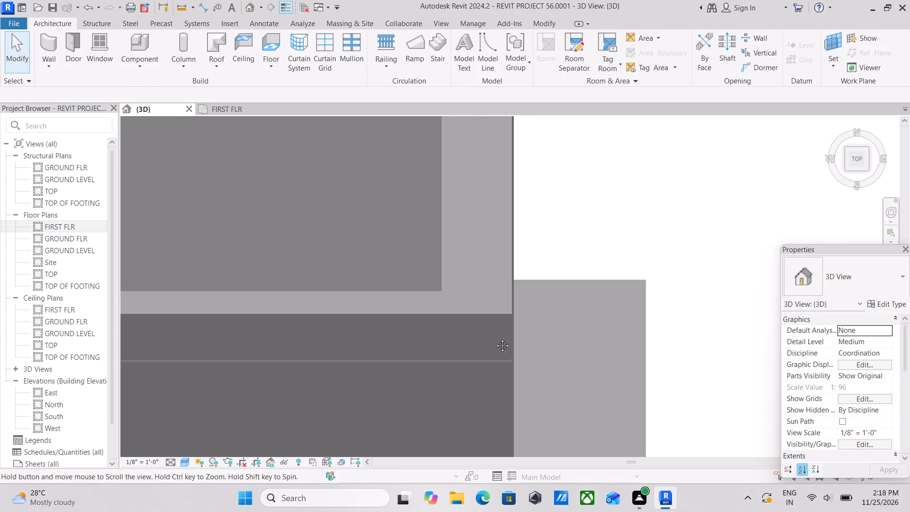
{"action": "middle_click_drag", "start_coordinate": [495, 338], "coordinate": [495, 342]}
{"action": "type", "text": "wa"}
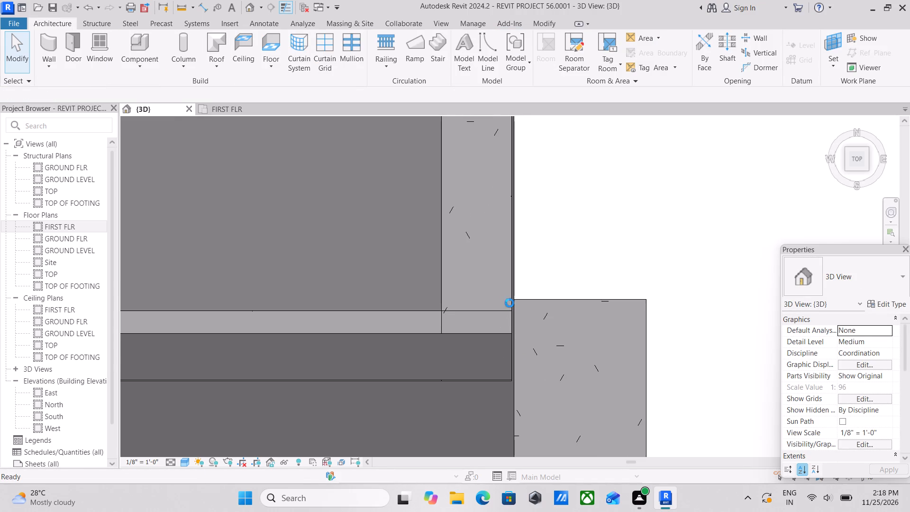
{"action": "left_click", "coordinate": [510, 333]}
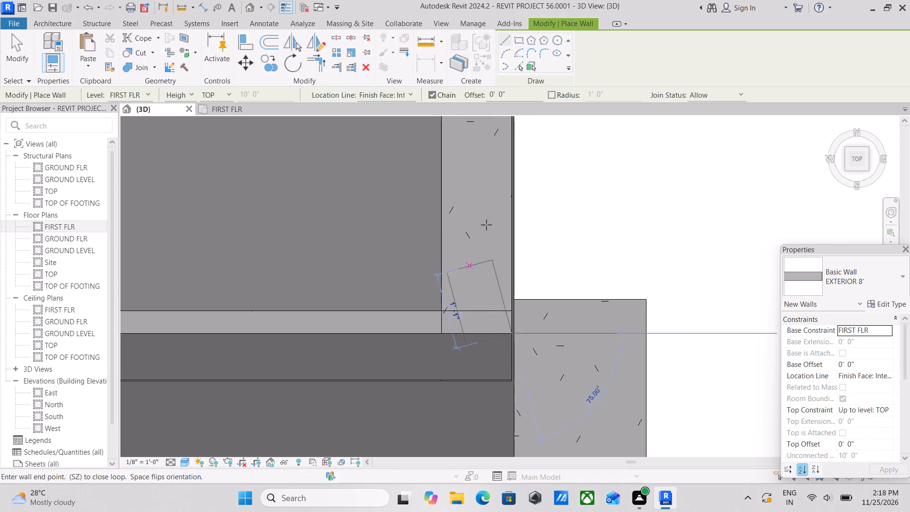
{"action": "middle_click_drag", "start_coordinate": [523, 207], "coordinate": [518, 374]}
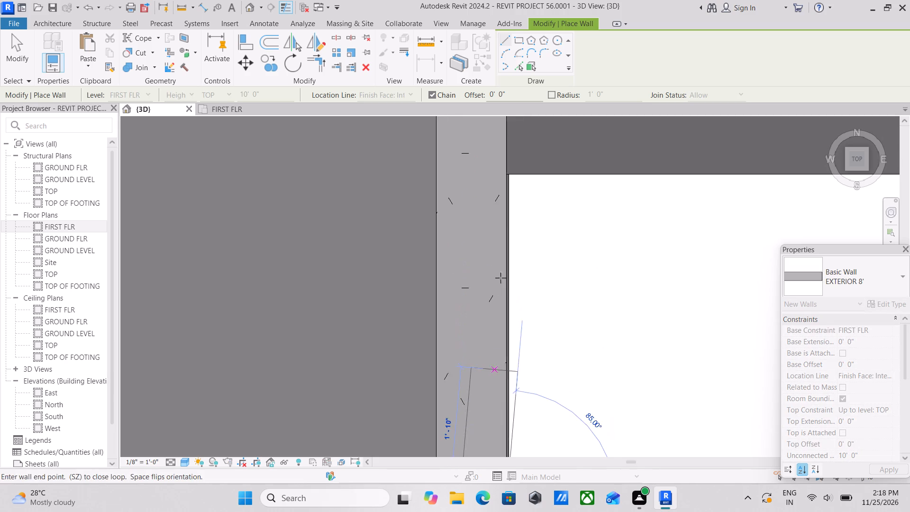
{"action": "scroll", "coordinate": [498, 257], "scroll_direction": "down", "scroll_amount": 1}
{"action": "middle_click_drag", "start_coordinate": [498, 258], "coordinate": [518, 384]}
{"action": "scroll", "coordinate": [513, 265], "scroll_direction": "down", "scroll_amount": 2}
{"action": "middle_click_drag", "start_coordinate": [513, 265], "coordinate": [524, 412]}
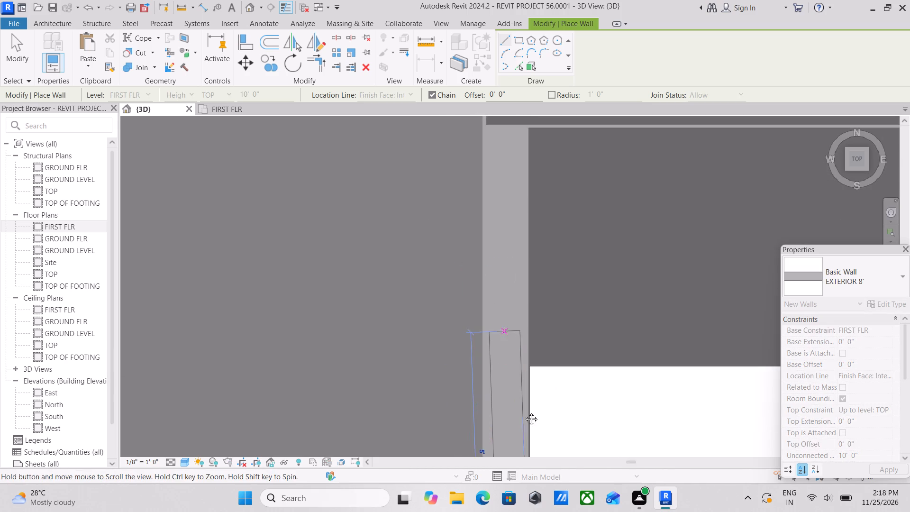
{"action": "middle_click_drag", "start_coordinate": [524, 412], "coordinate": [527, 427]}
{"action": "middle_click_drag", "start_coordinate": [526, 266], "coordinate": [537, 315]}
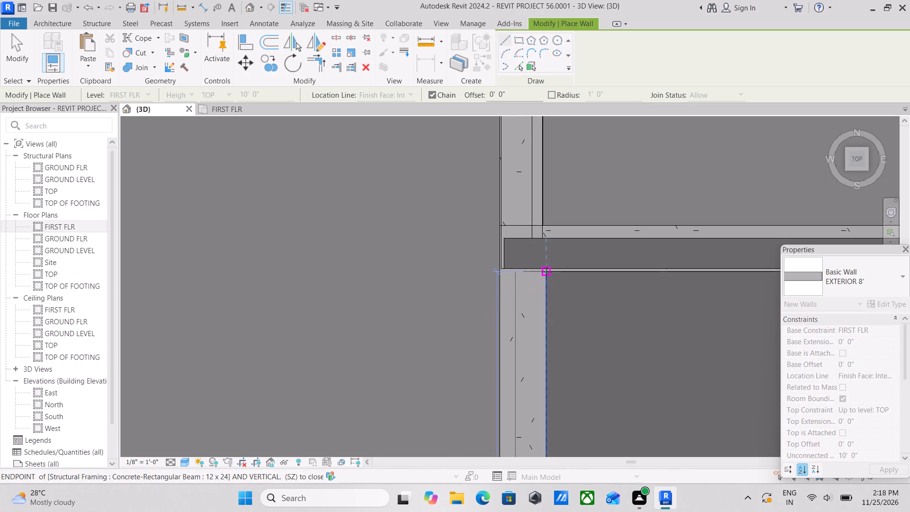
{"action": "left_click", "coordinate": [546, 269]}
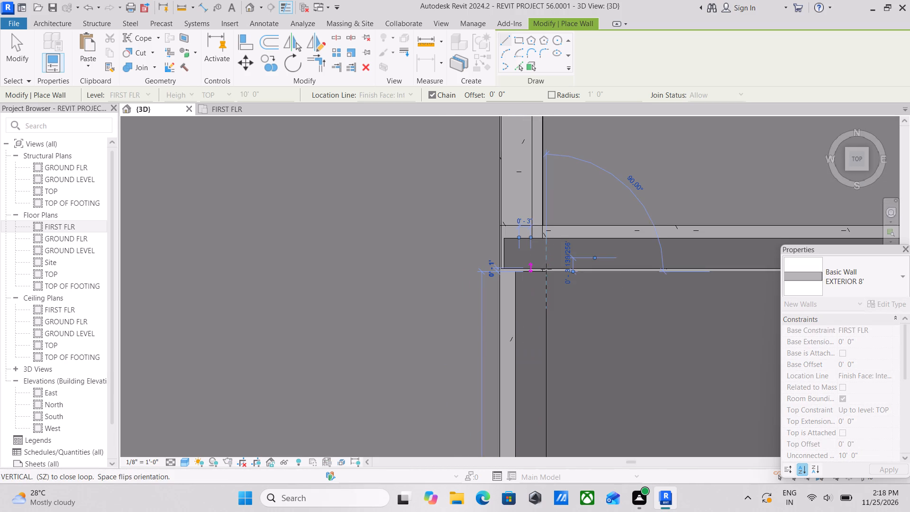
{"action": "key", "text": "Escape"}
{"action": "key", "text": "Escape"}
Stretch the new grid 2 side wall's rear end to meet the main house's front exterior wall.
{"action": "scroll", "coordinate": [534, 271], "scroll_direction": "up", "scroll_amount": 3}
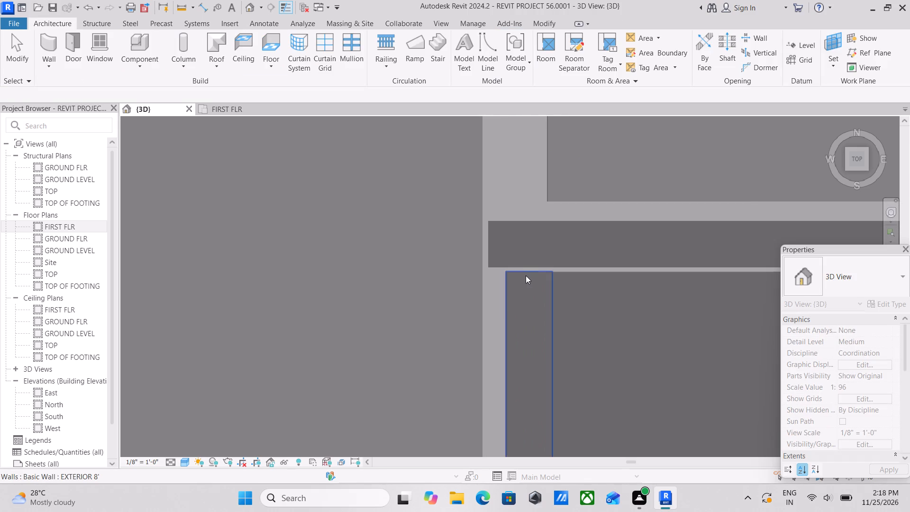
{"action": "left_click", "coordinate": [522, 271]}
{"action": "scroll", "coordinate": [539, 269], "scroll_direction": "up", "scroll_amount": 7}
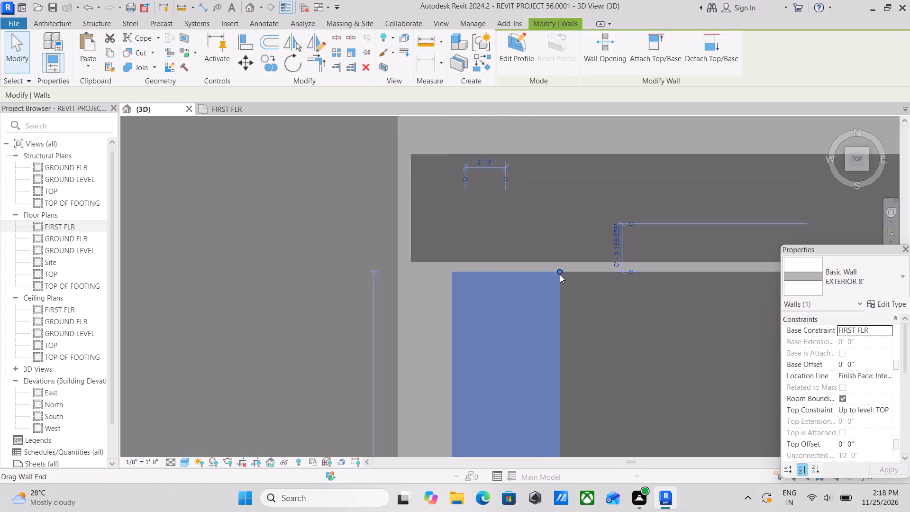
{"action": "scroll", "coordinate": [560, 274], "scroll_direction": "up", "scroll_amount": 1}
{"action": "left_click_drag", "start_coordinate": [561, 274], "coordinate": [552, 251]}
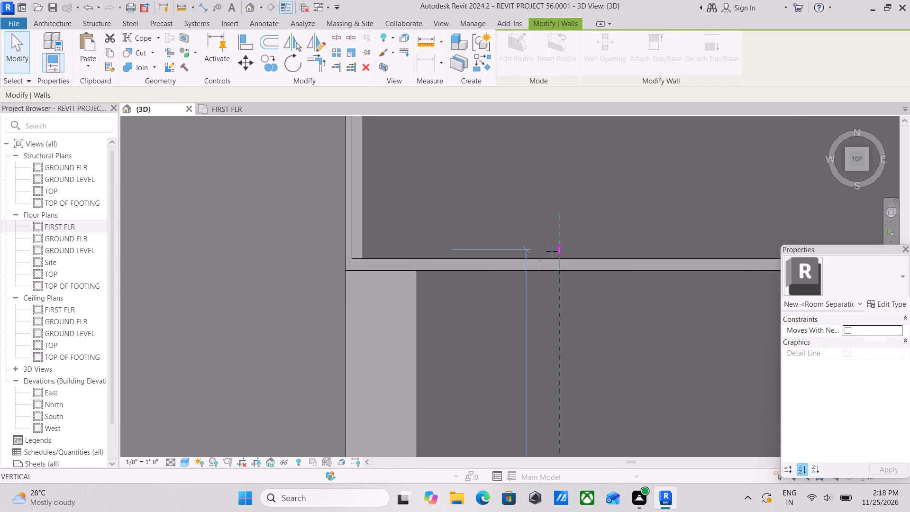
{"action": "left_click_drag", "start_coordinate": [552, 251], "coordinate": [556, 256]}
{"action": "key", "text": "Escape"}
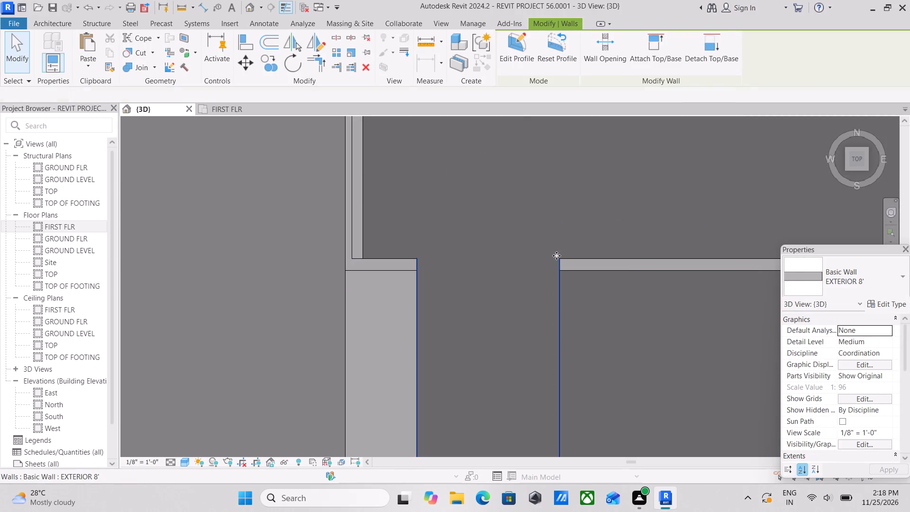
{"action": "scroll", "coordinate": [556, 256], "scroll_direction": "down", "scroll_amount": 4}
{"action": "key", "text": "Escape"}
Examine how the projecting room's upper walls sit on the beams and columns at its two front corners.
{"action": "scroll", "coordinate": [556, 256], "scroll_direction": "down", "scroll_amount": 9}
{"action": "middle_click_drag", "start_coordinate": [537, 288], "coordinate": [526, 166]}
{"action": "scroll", "coordinate": [526, 272], "scroll_direction": "down", "scroll_amount": 3}
{"action": "middle_click_drag", "start_coordinate": [519, 276], "coordinate": [499, 202]}
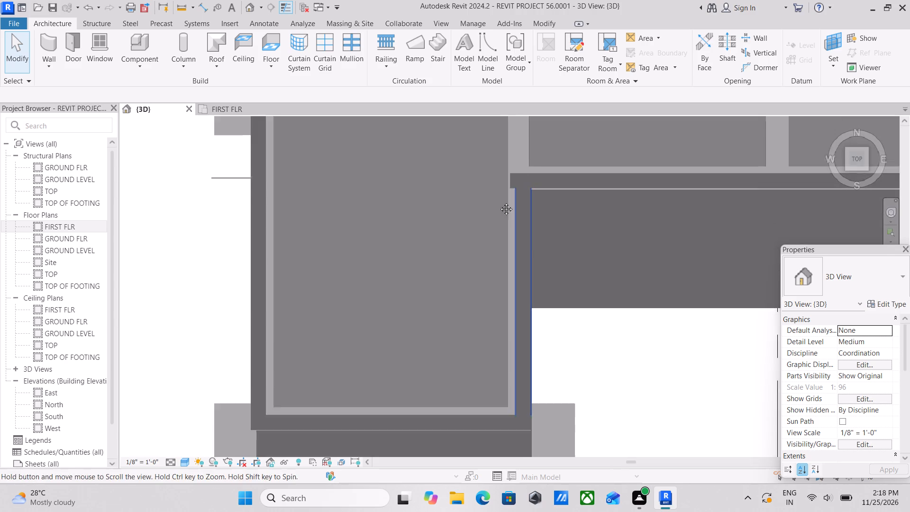
{"action": "middle_click_drag", "start_coordinate": [499, 202], "coordinate": [507, 186]}
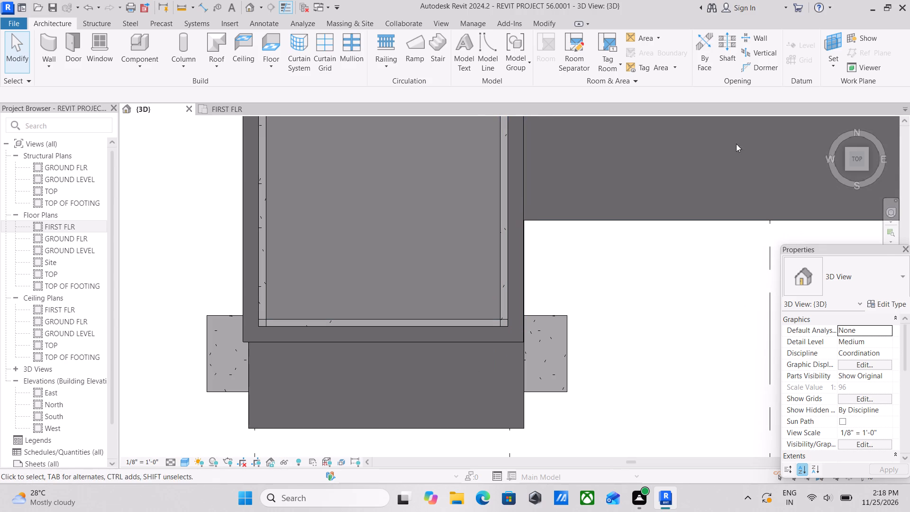
{"action": "left_click", "coordinate": [848, 168]}
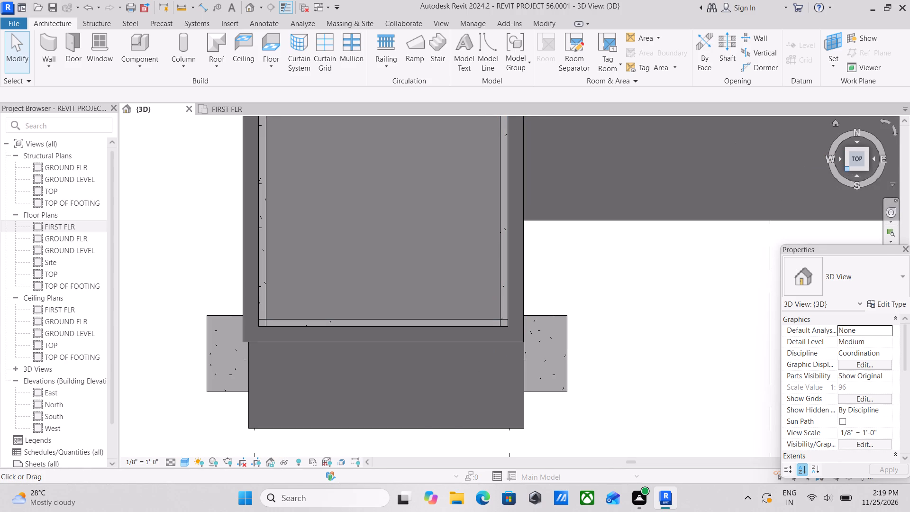
{"action": "scroll", "coordinate": [499, 375], "scroll_direction": "up", "scroll_amount": 4}
{"action": "scroll", "coordinate": [576, 287], "scroll_direction": "up", "scroll_amount": 2}
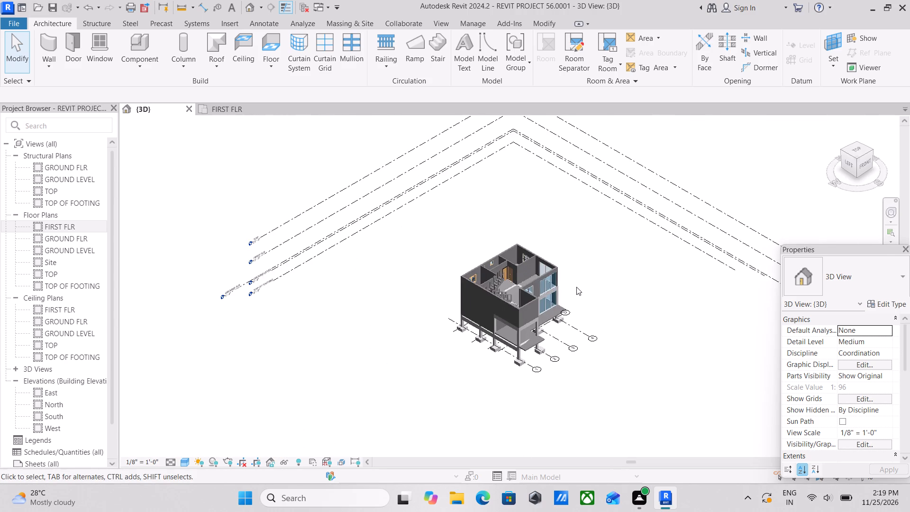
{"action": "scroll", "coordinate": [576, 287], "scroll_direction": "up", "scroll_amount": 1}
{"action": "scroll", "coordinate": [526, 327], "scroll_direction": "up", "scroll_amount": 5}
{"action": "scroll", "coordinate": [487, 370], "scroll_direction": "up", "scroll_amount": 4}
{"action": "key", "text": "Escape"}
{"action": "scroll", "coordinate": [438, 382], "scroll_direction": "up", "scroll_amount": 4}
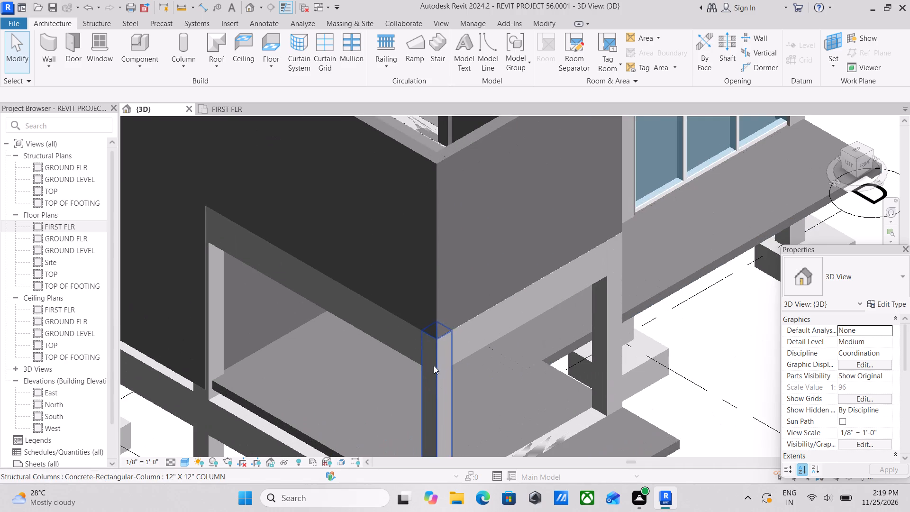
{"action": "scroll", "coordinate": [526, 280], "scroll_direction": "up", "scroll_amount": 4}
{"action": "scroll", "coordinate": [624, 238], "scroll_direction": "up", "scroll_amount": 1}
{"action": "middle_click_drag", "start_coordinate": [624, 238], "coordinate": [596, 298]}
{"action": "scroll", "coordinate": [596, 298], "scroll_direction": "up", "scroll_amount": 1}
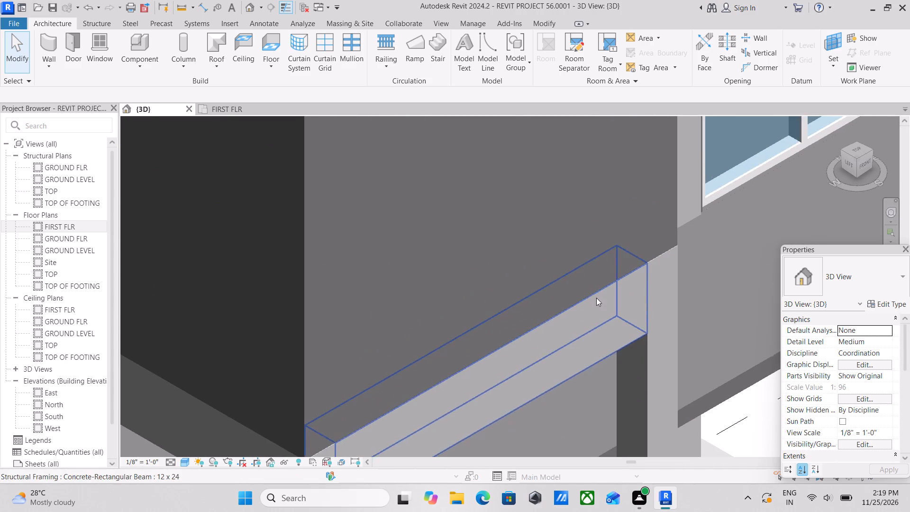
{"action": "scroll", "coordinate": [689, 246], "scroll_direction": "up", "scroll_amount": 10}
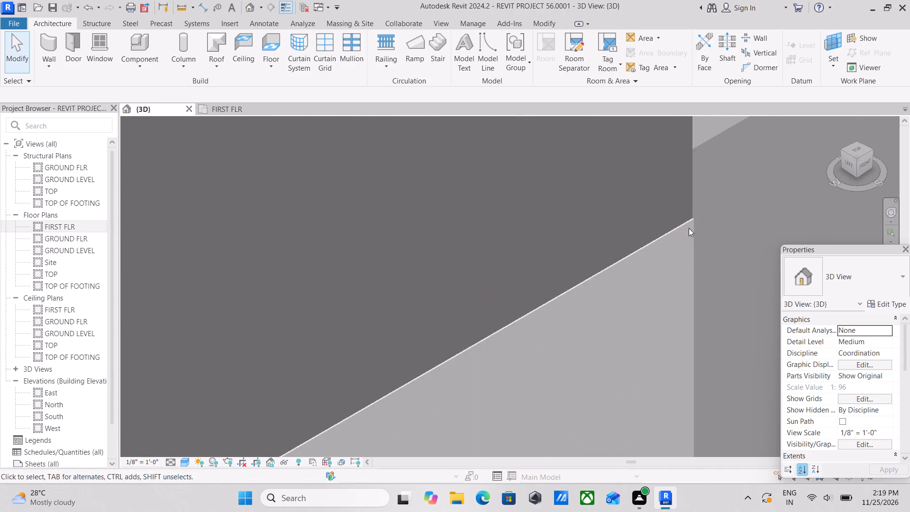
{"action": "scroll", "coordinate": [689, 228], "scroll_direction": "up", "scroll_amount": 14}
{"action": "scroll", "coordinate": [637, 219], "scroll_direction": "up", "scroll_amount": 5}
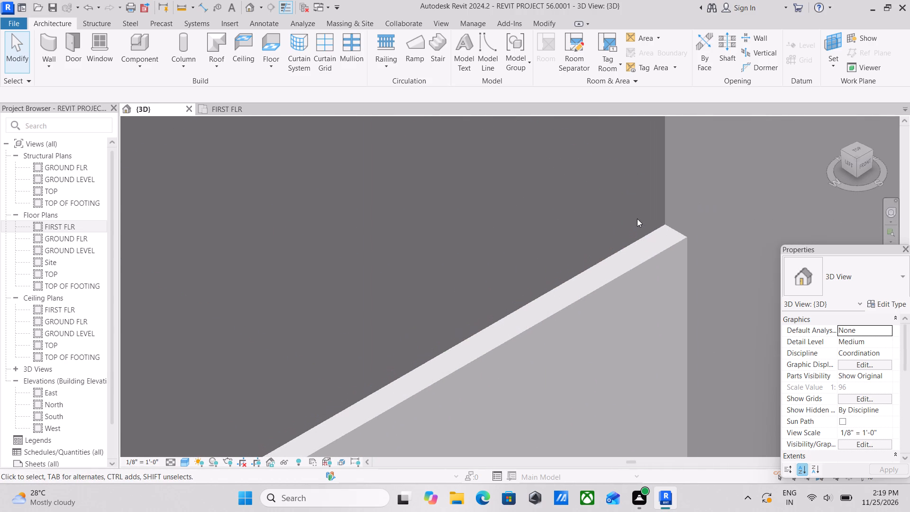
{"action": "scroll", "coordinate": [637, 219], "scroll_direction": "down", "scroll_amount": 4}
{"action": "scroll", "coordinate": [637, 219], "scroll_direction": "down", "scroll_amount": 20}
{"action": "scroll", "coordinate": [637, 219], "scroll_direction": "down", "scroll_amount": 3}
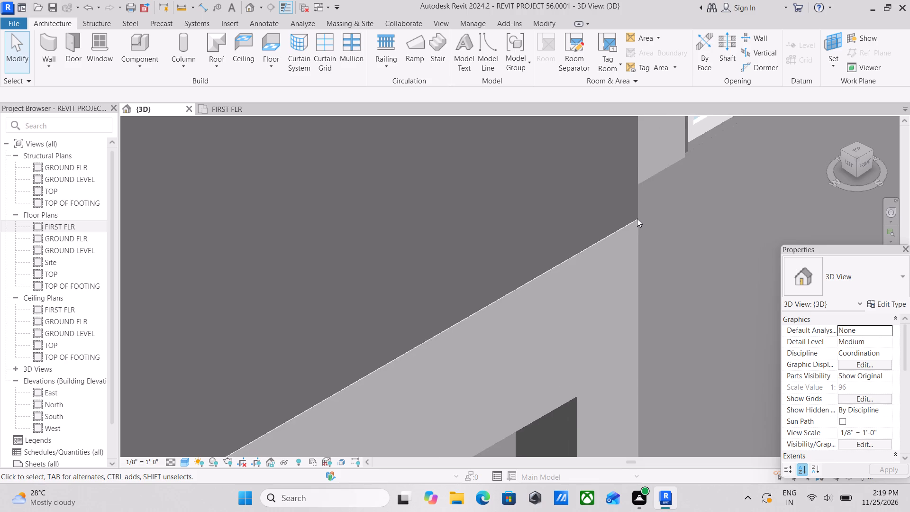
{"action": "scroll", "coordinate": [637, 219], "scroll_direction": "down", "scroll_amount": 4}
{"action": "scroll", "coordinate": [445, 323], "scroll_direction": "down", "scroll_amount": 1}
{"action": "middle_click_drag", "start_coordinate": [447, 318], "coordinate": [496, 281]}
{"action": "scroll", "coordinate": [353, 378], "scroll_direction": "up", "scroll_amount": 4}
{"action": "scroll", "coordinate": [385, 345], "scroll_direction": "up", "scroll_amount": 9}
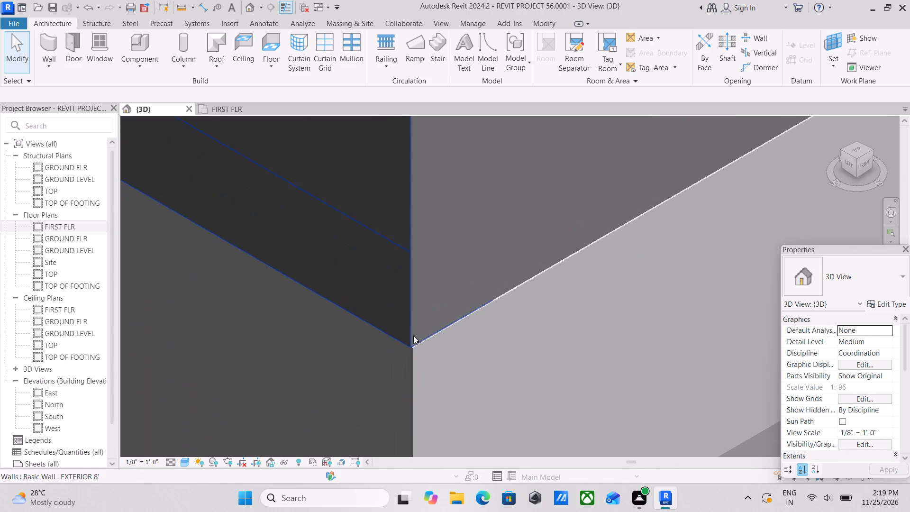
{"action": "scroll", "coordinate": [413, 336], "scroll_direction": "up", "scroll_amount": 18}
{"action": "scroll", "coordinate": [402, 384], "scroll_direction": "down", "scroll_amount": 13}
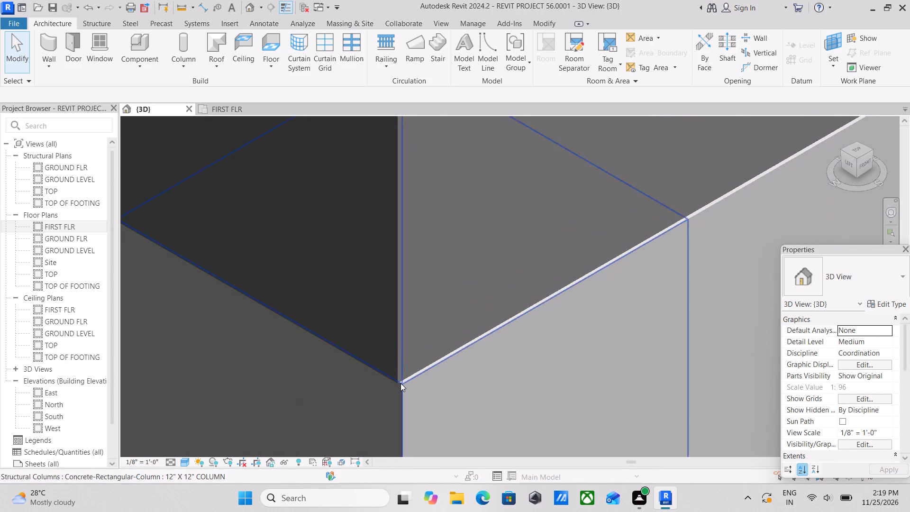
{"action": "scroll", "coordinate": [400, 383], "scroll_direction": "down", "scroll_amount": 20}
{"action": "scroll", "coordinate": [400, 383], "scroll_direction": "down", "scroll_amount": 9}
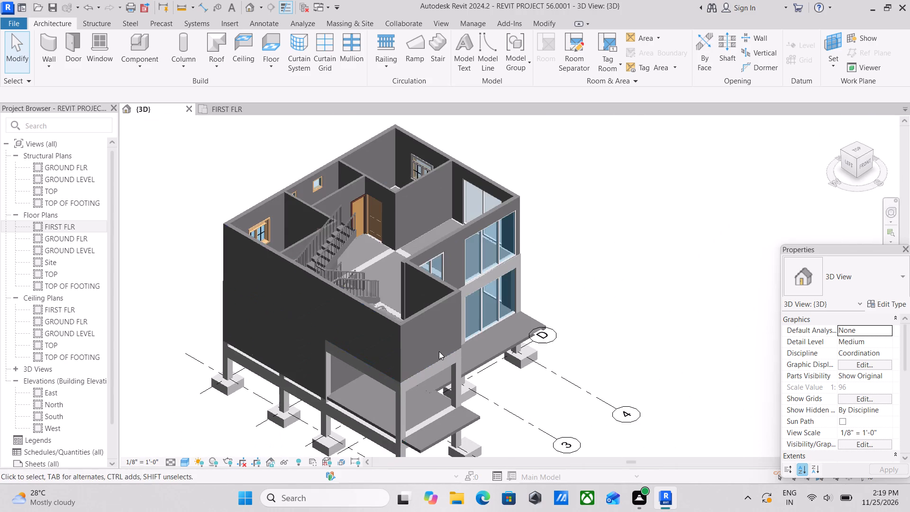
Examine the house from the side and front, checking the upper walls, storefront glazing and porch beams.
{"action": "middle_click_drag", "start_coordinate": [439, 348], "coordinate": [444, 331]}
{"action": "scroll", "coordinate": [365, 329], "scroll_direction": "up", "scroll_amount": 2}
{"action": "scroll", "coordinate": [259, 331], "scroll_direction": "up", "scroll_amount": 3}
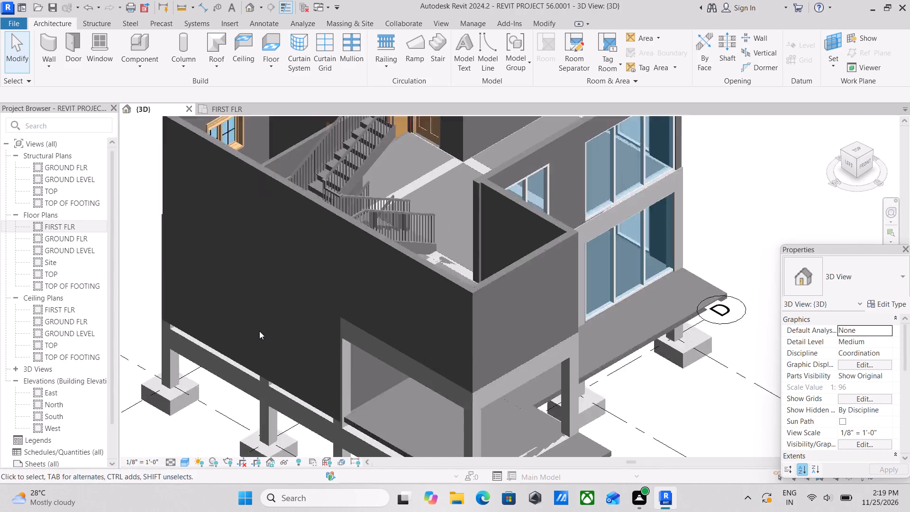
{"action": "scroll", "coordinate": [445, 304], "scroll_direction": "down", "scroll_amount": 2}
{"action": "middle_click_drag", "start_coordinate": [445, 304], "coordinate": [418, 307]}
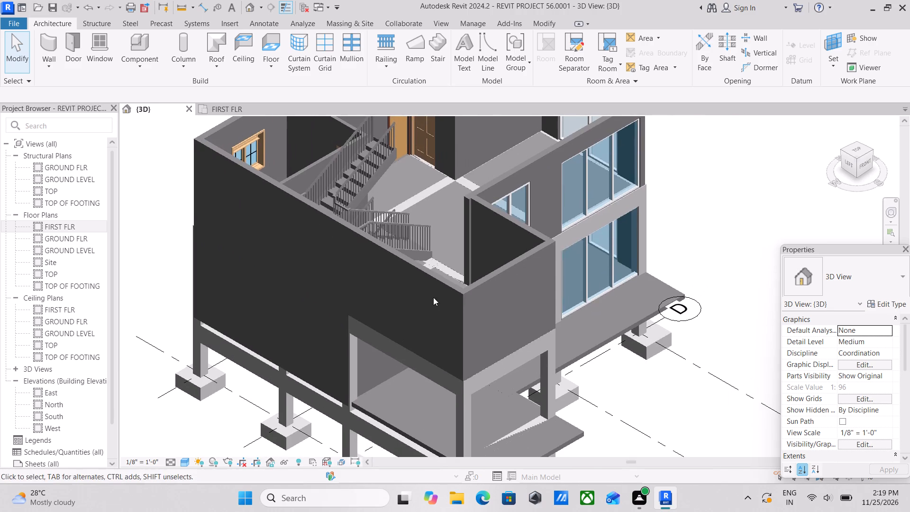
{"action": "middle_click_drag", "start_coordinate": [594, 248], "coordinate": [598, 267]}
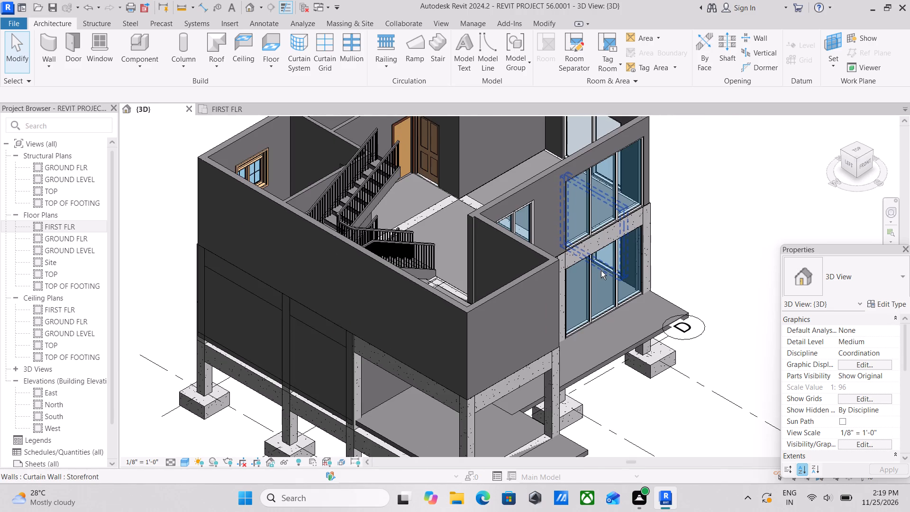
{"action": "middle_click_drag", "start_coordinate": [601, 271], "coordinate": [555, 298], "text": "shift"}
{"action": "scroll", "coordinate": [572, 355], "scroll_direction": "up", "scroll_amount": 3}
{"action": "middle_click_drag", "start_coordinate": [566, 343], "coordinate": [565, 343]}
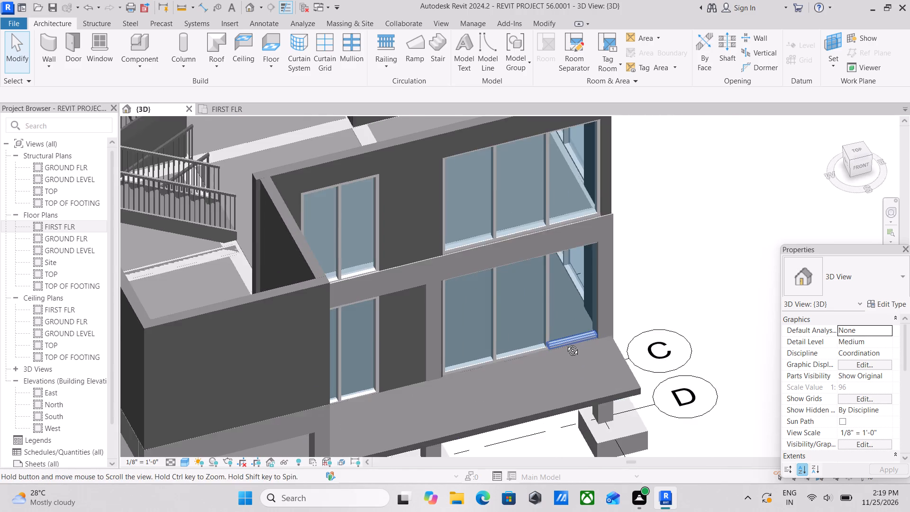
{"action": "middle_click_drag", "start_coordinate": [565, 343], "coordinate": [549, 360]}
{"action": "scroll", "coordinate": [542, 358], "scroll_direction": "up", "scroll_amount": 1}
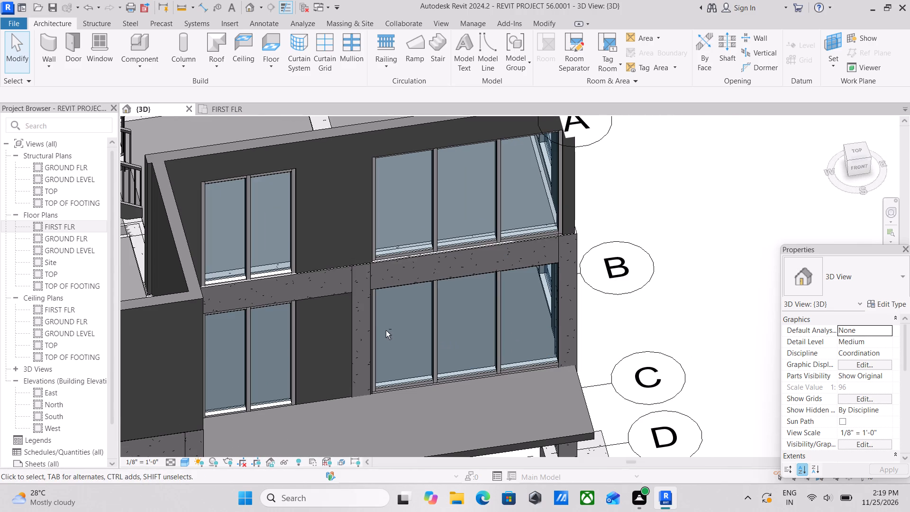
{"action": "middle_click_drag", "start_coordinate": [386, 330], "coordinate": [444, 338], "text": "shift"}
{"action": "middle_click_drag", "start_coordinate": [444, 338], "coordinate": [375, 309]}
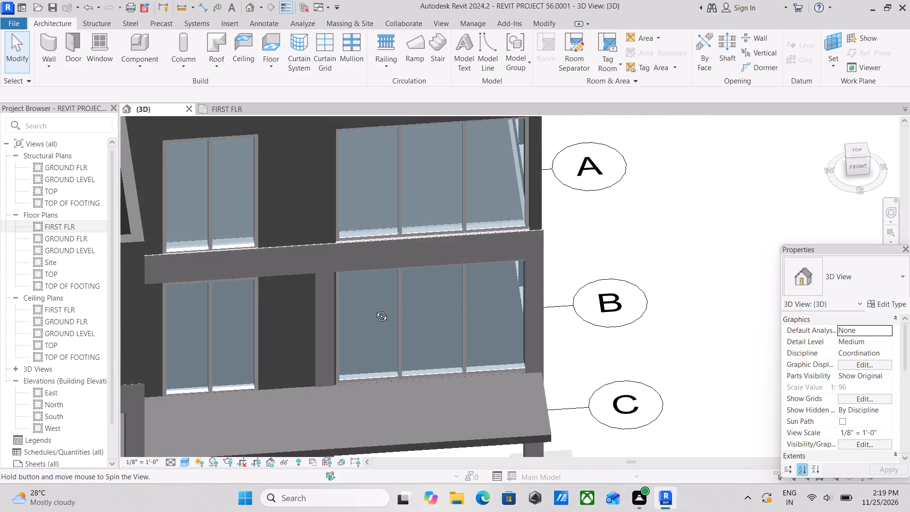
{"action": "middle_click_drag", "start_coordinate": [371, 304], "coordinate": [477, 205]}
{"action": "middle_click_drag", "start_coordinate": [337, 265], "coordinate": [371, 245], "text": "shift"}
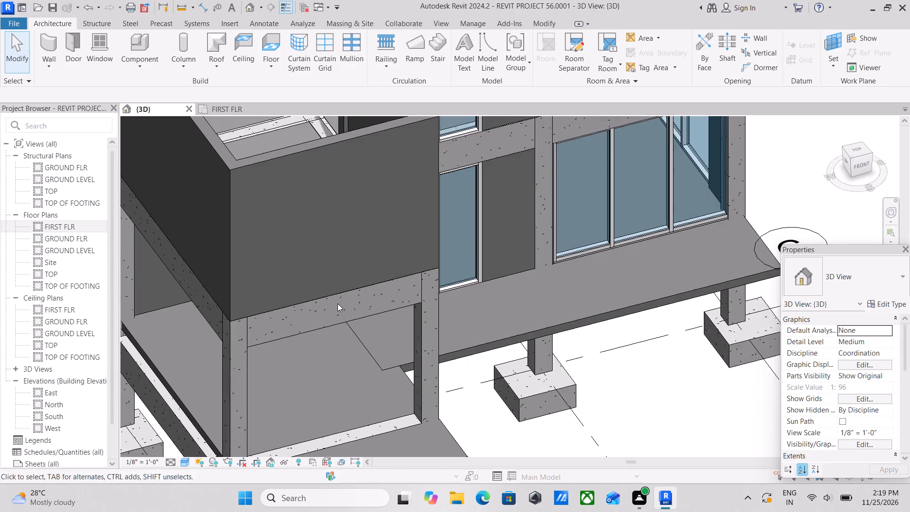
{"action": "scroll", "coordinate": [337, 303], "scroll_direction": "up", "scroll_amount": 1}
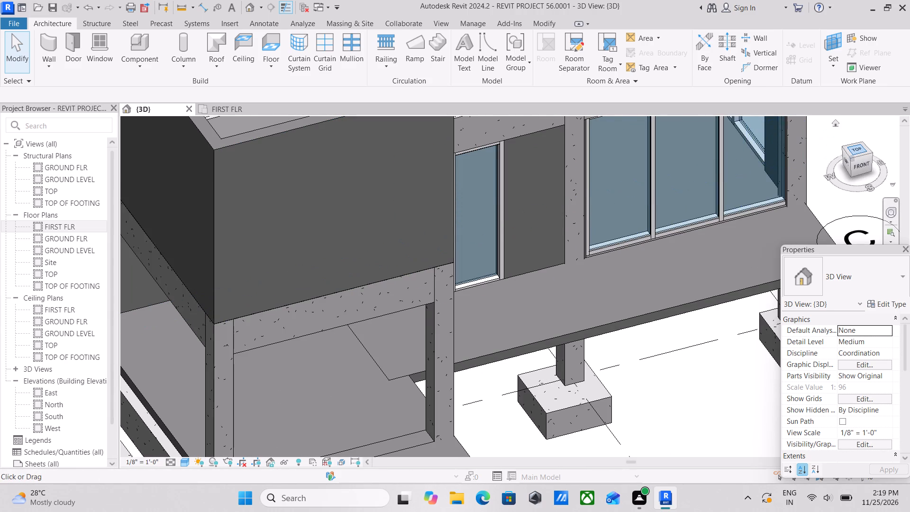
Align the front face of the projecting room's upper front wall with the front face of the columns below, viewed from above.
{"action": "left_click", "coordinate": [858, 151]}
{"action": "scroll", "coordinate": [465, 337], "scroll_direction": "up", "scroll_amount": 5}
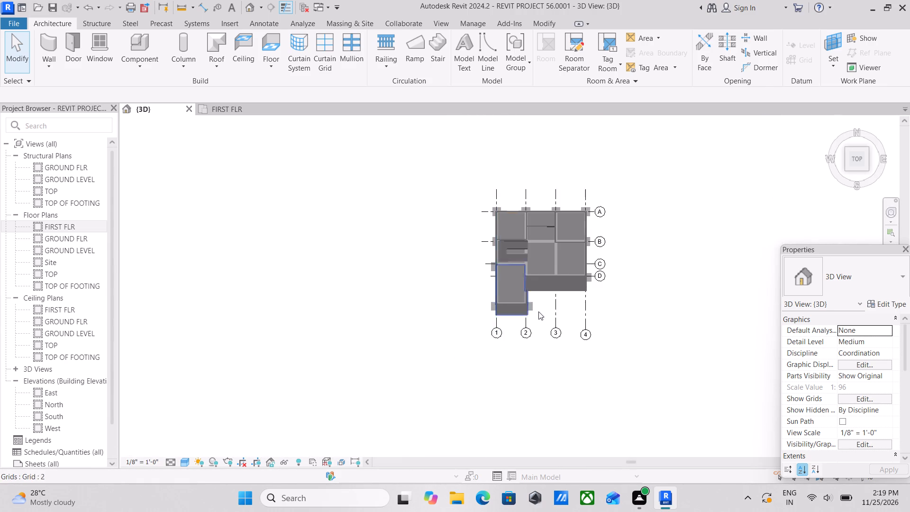
{"action": "scroll", "coordinate": [539, 311], "scroll_direction": "up", "scroll_amount": 8}
{"action": "scroll", "coordinate": [492, 296], "scroll_direction": "up", "scroll_amount": 10}
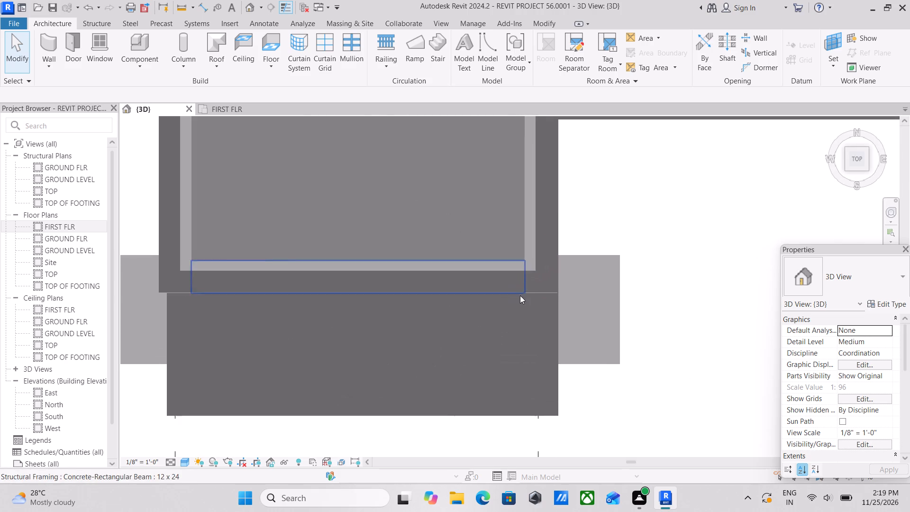
{"action": "scroll", "coordinate": [542, 290], "scroll_direction": "up", "scroll_amount": 19}
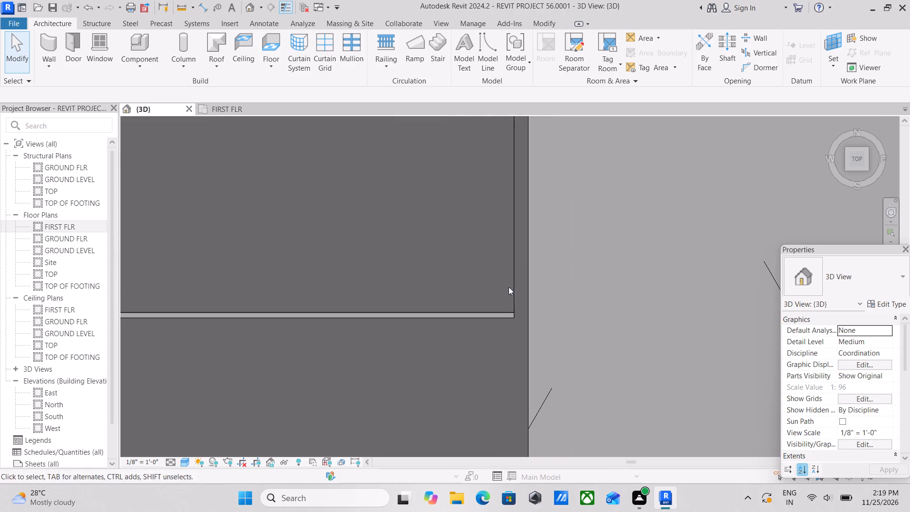
{"action": "middle_click_drag", "start_coordinate": [391, 313], "coordinate": [464, 294]}
{"action": "scroll", "coordinate": [446, 331], "scroll_direction": "up", "scroll_amount": 2}
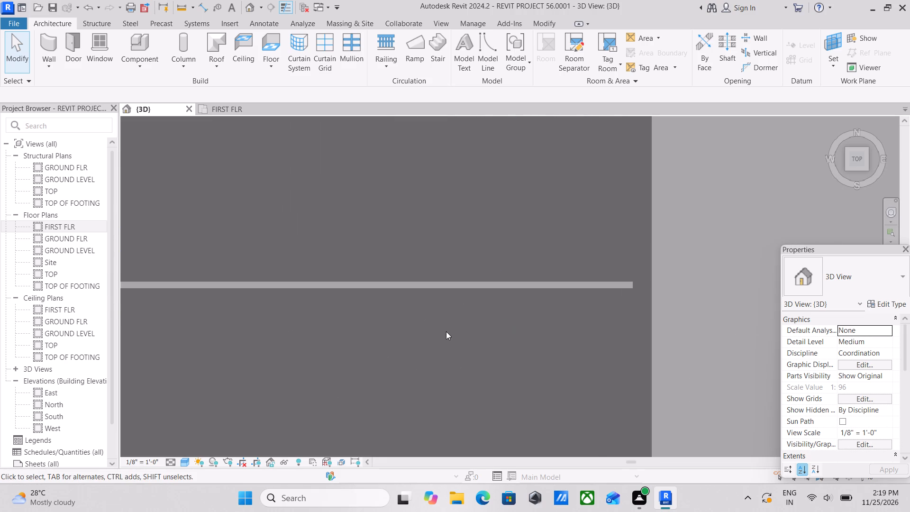
{"action": "key", "text": "a"}
{"action": "key", "text": "l"}
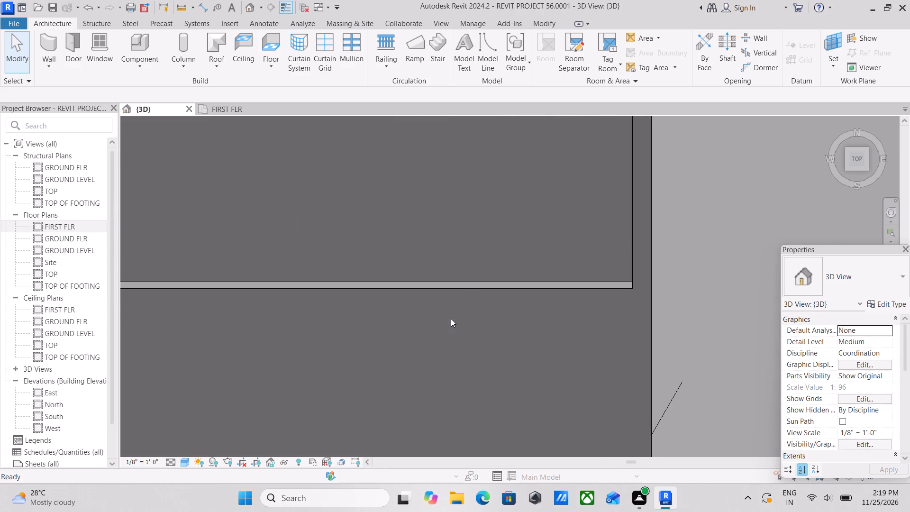
{"action": "scroll", "coordinate": [464, 285], "scroll_direction": "up", "scroll_amount": 2}
{"action": "scroll", "coordinate": [349, 291], "scroll_direction": "up", "scroll_amount": 3}
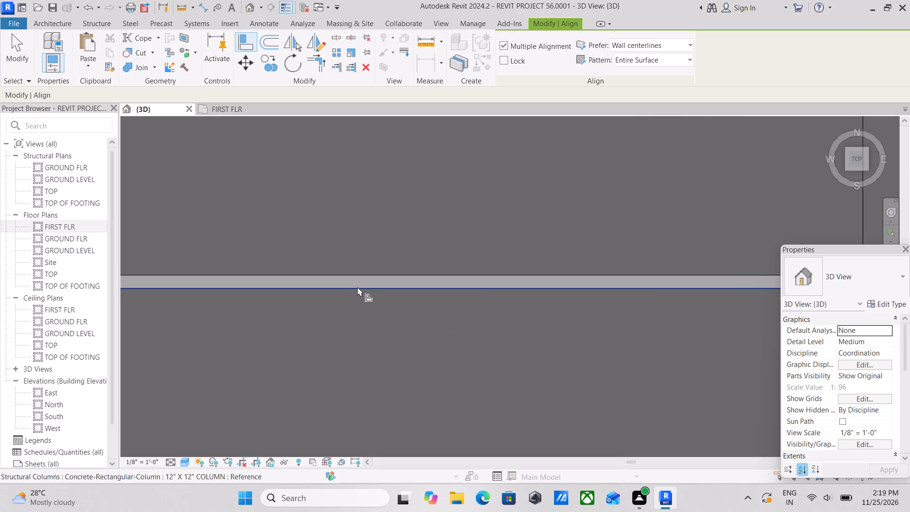
{"action": "left_click", "coordinate": [373, 285]}
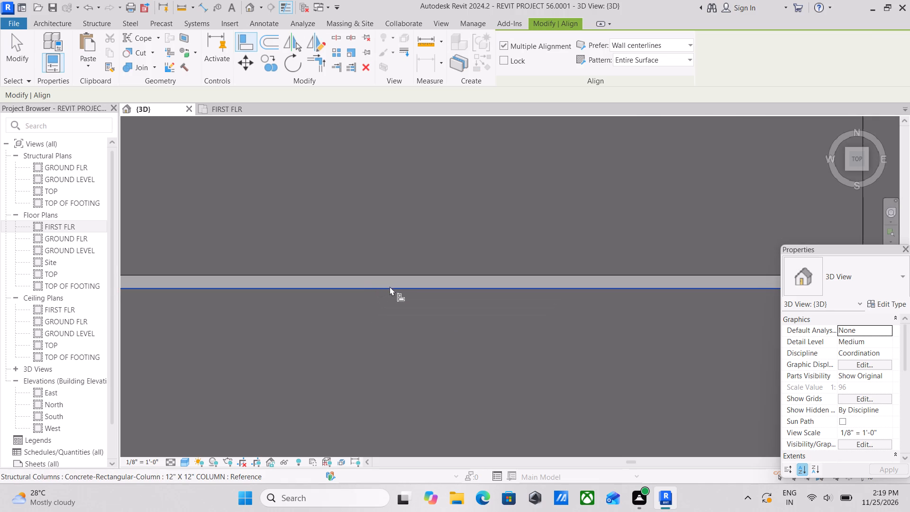
{"action": "left_click", "coordinate": [394, 274]}
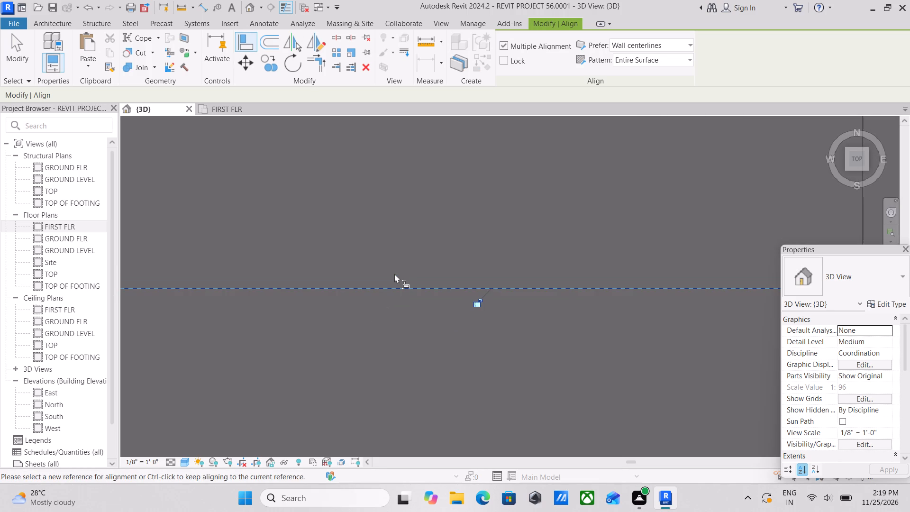
{"action": "scroll", "coordinate": [394, 274], "scroll_direction": "down", "scroll_amount": 11}
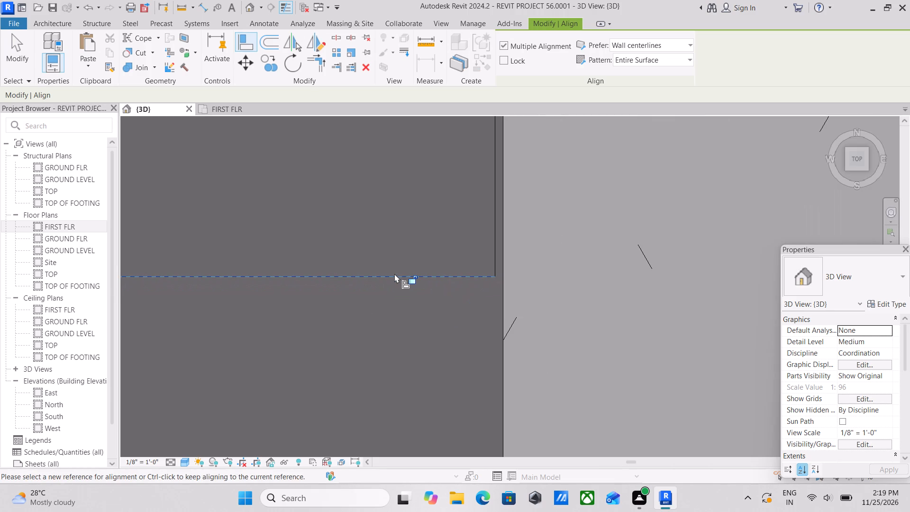
{"action": "key", "text": "Escape"}
{"action": "scroll", "coordinate": [579, 226], "scroll_direction": "down", "scroll_amount": 4}
{"action": "key", "text": "Escape"}
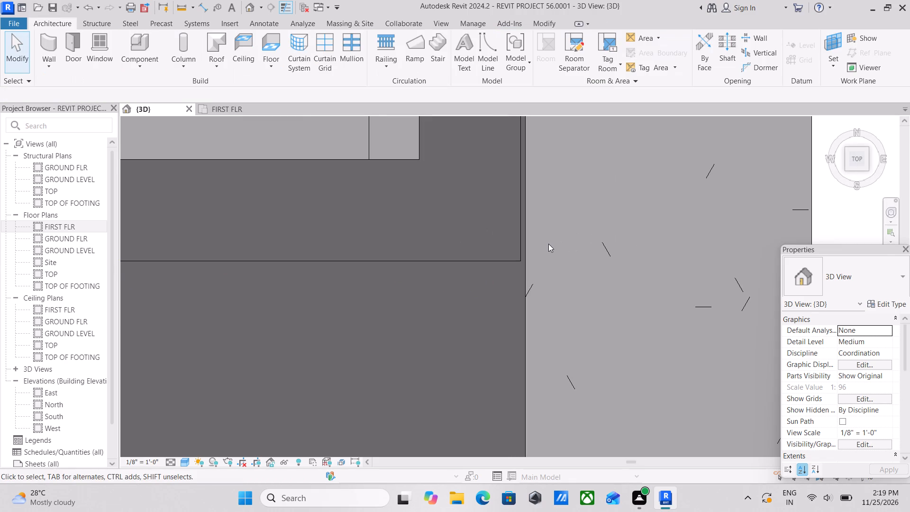
Examine the projecting room's upper front wall and its grid 2 corner against the beams and columns from above and obliquely.
{"action": "scroll", "coordinate": [557, 251], "scroll_direction": "down", "scroll_amount": 2}
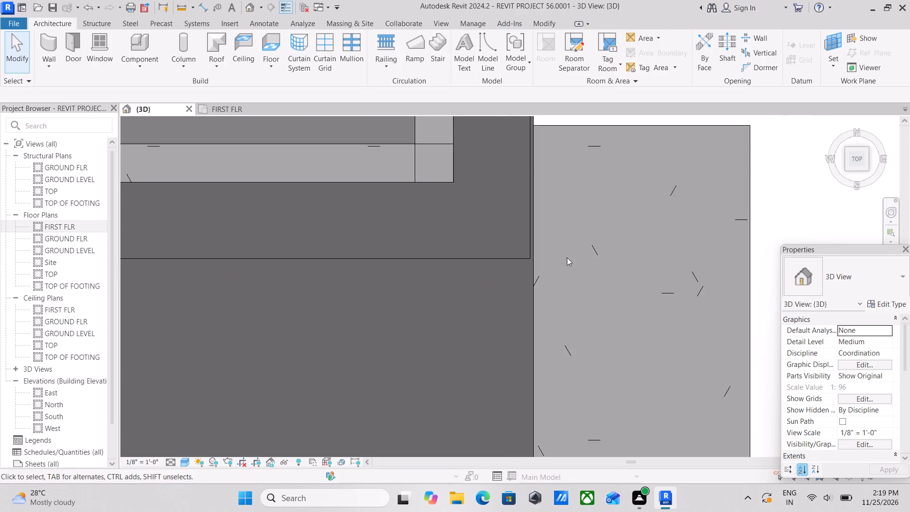
{"action": "scroll", "coordinate": [567, 257], "scroll_direction": "down", "scroll_amount": 3}
{"action": "middle_click_drag", "start_coordinate": [567, 257], "coordinate": [613, 254]}
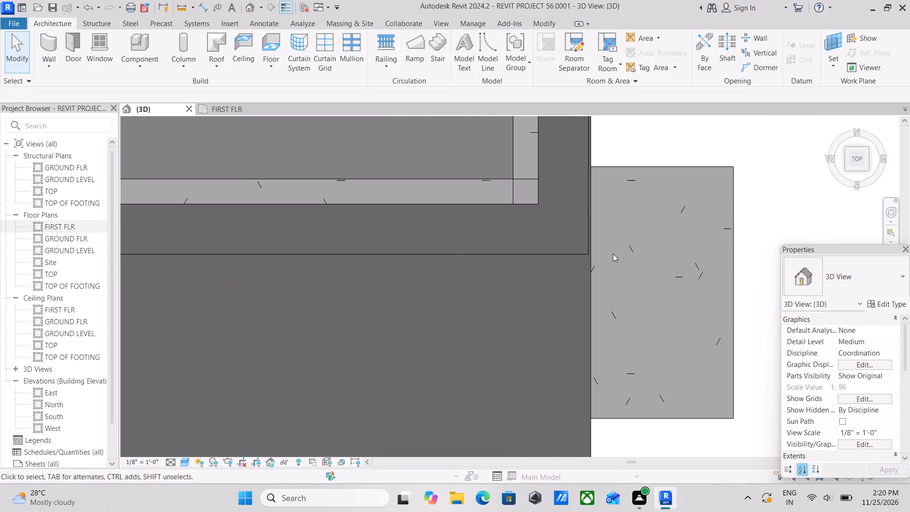
{"action": "middle_click_drag", "start_coordinate": [618, 256], "coordinate": [664, 260]}
{"action": "scroll", "coordinate": [664, 260], "scroll_direction": "down", "scroll_amount": 2}
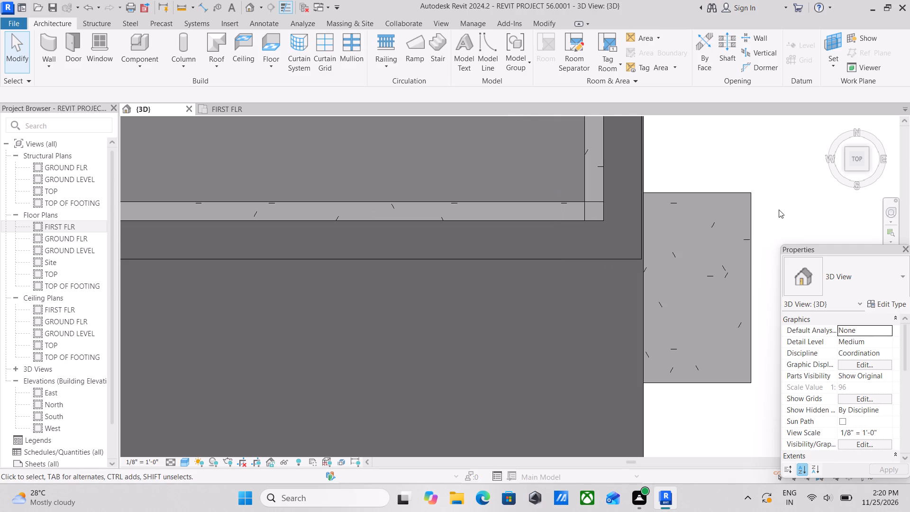
{"action": "middle_click_drag", "start_coordinate": [731, 240], "coordinate": [722, 204], "text": "shift"}
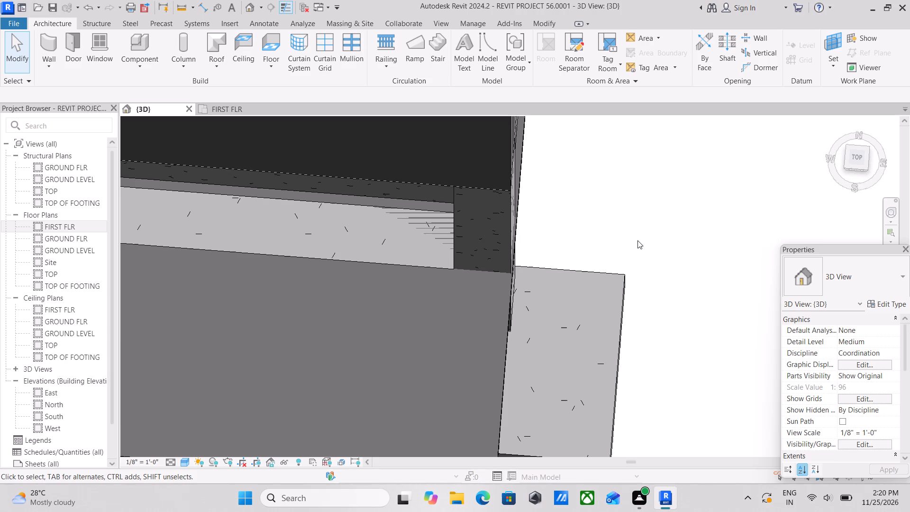
{"action": "scroll", "coordinate": [555, 244], "scroll_direction": "down", "scroll_amount": 6}
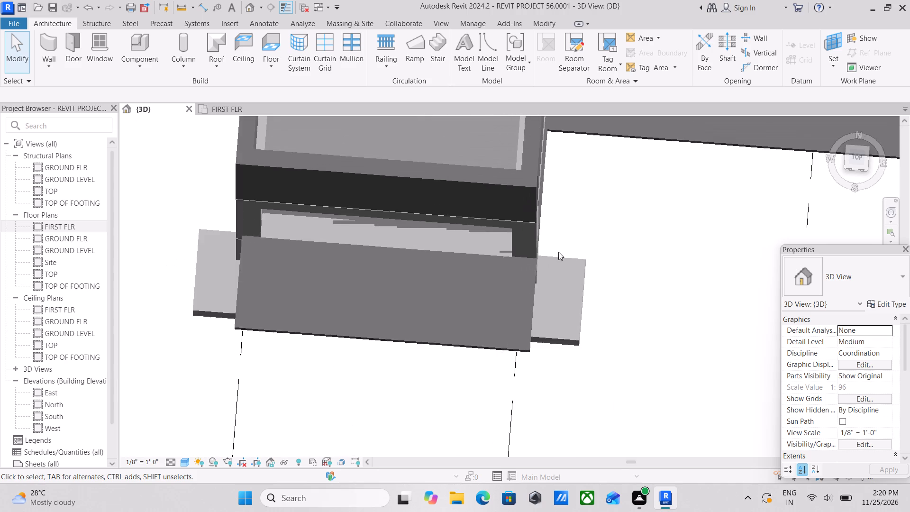
{"action": "scroll", "coordinate": [560, 266], "scroll_direction": "down", "scroll_amount": 4}
{"action": "middle_click_drag", "start_coordinate": [560, 270], "coordinate": [560, 240], "text": "shift"}
{"action": "middle_click_drag", "start_coordinate": [433, 220], "coordinate": [448, 234], "text": "shift"}
{"action": "middle_click_drag", "start_coordinate": [551, 228], "coordinate": [564, 274]}
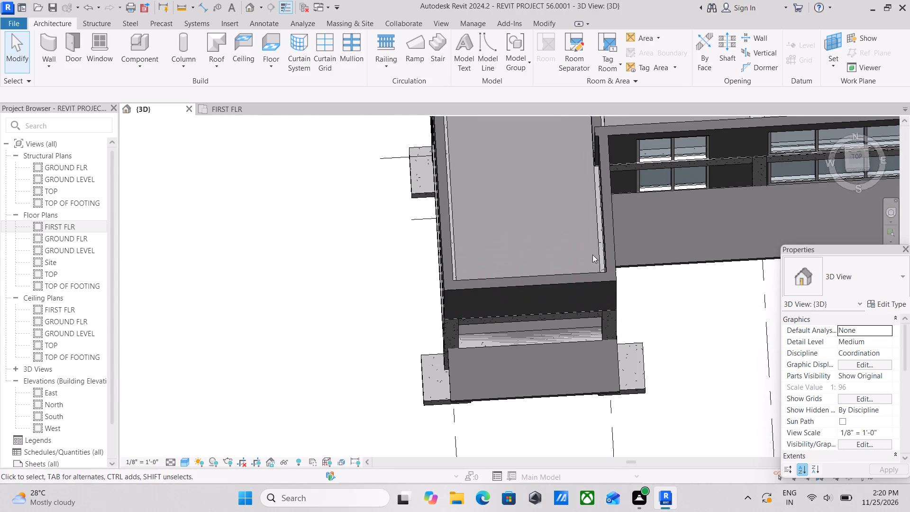
{"action": "middle_click_drag", "start_coordinate": [619, 247], "coordinate": [561, 251], "text": "shift"}
{"action": "middle_click_drag", "start_coordinate": [560, 251], "coordinate": [573, 383]}
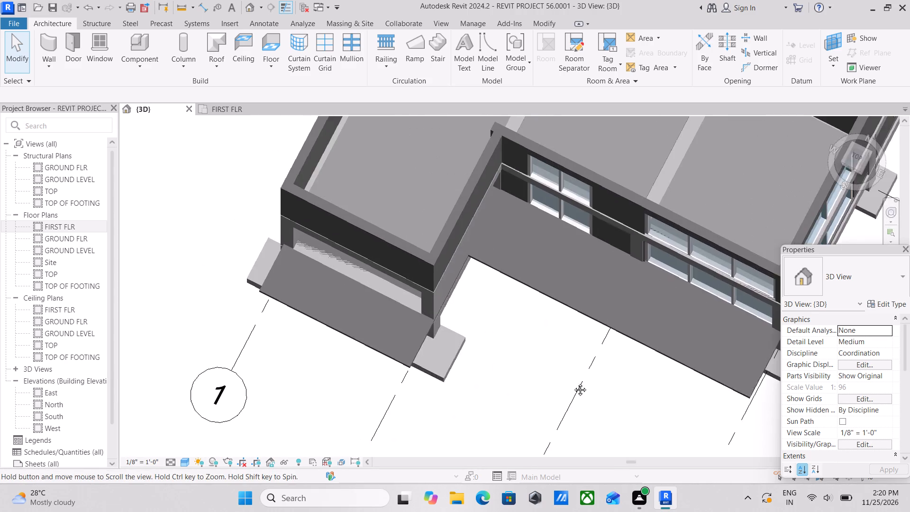
{"action": "middle_click_drag", "start_coordinate": [573, 383], "coordinate": [573, 382]}
{"action": "middle_click_drag", "start_coordinate": [500, 299], "coordinate": [468, 281], "text": "shift"}
{"action": "middle_click_drag", "start_coordinate": [470, 282], "coordinate": [529, 363]}
{"action": "scroll", "coordinate": [466, 253], "scroll_direction": "up", "scroll_amount": 4}
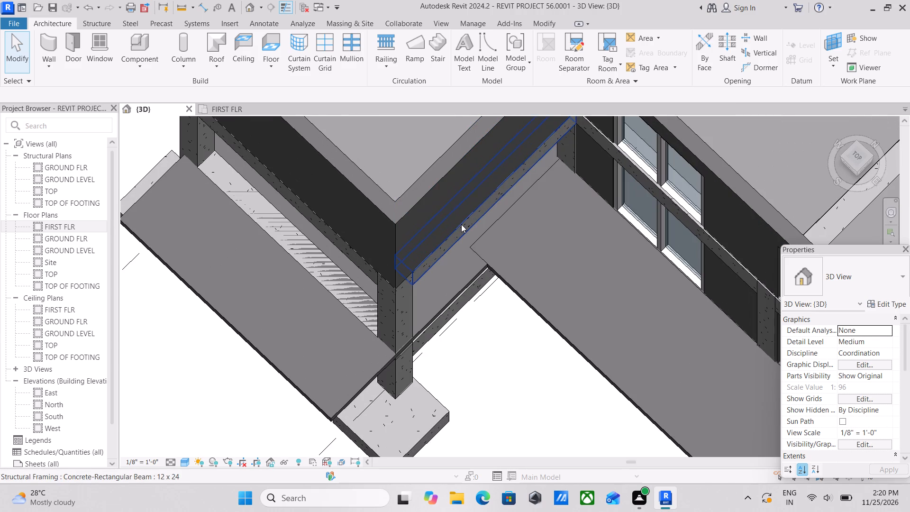
{"action": "scroll", "coordinate": [461, 224], "scroll_direction": "up", "scroll_amount": 3}
{"action": "middle_click_drag", "start_coordinate": [461, 224], "coordinate": [496, 294]}
{"action": "scroll", "coordinate": [511, 251], "scroll_direction": "up", "scroll_amount": 3}
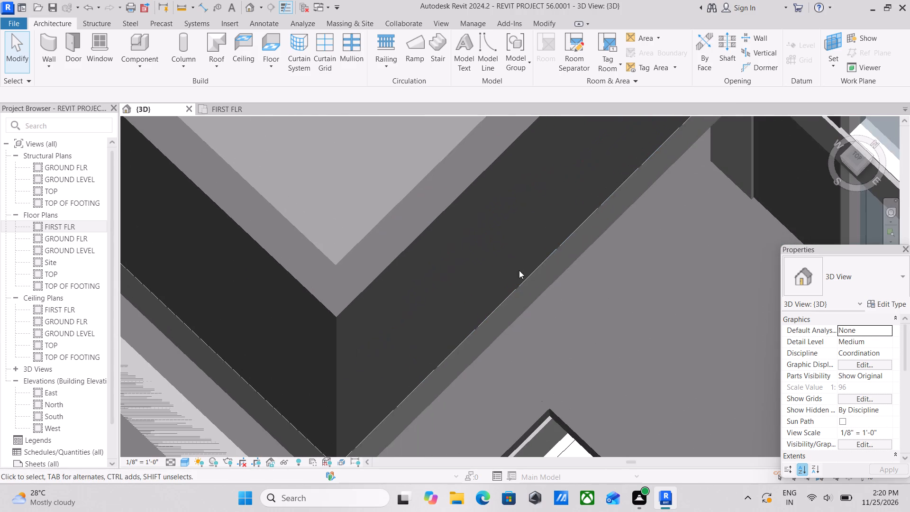
{"action": "scroll", "coordinate": [513, 275], "scroll_direction": "down", "scroll_amount": 4}
{"action": "scroll", "coordinate": [418, 318], "scroll_direction": "down", "scroll_amount": 2}
{"action": "middle_click_drag", "start_coordinate": [421, 317], "coordinate": [492, 303]}
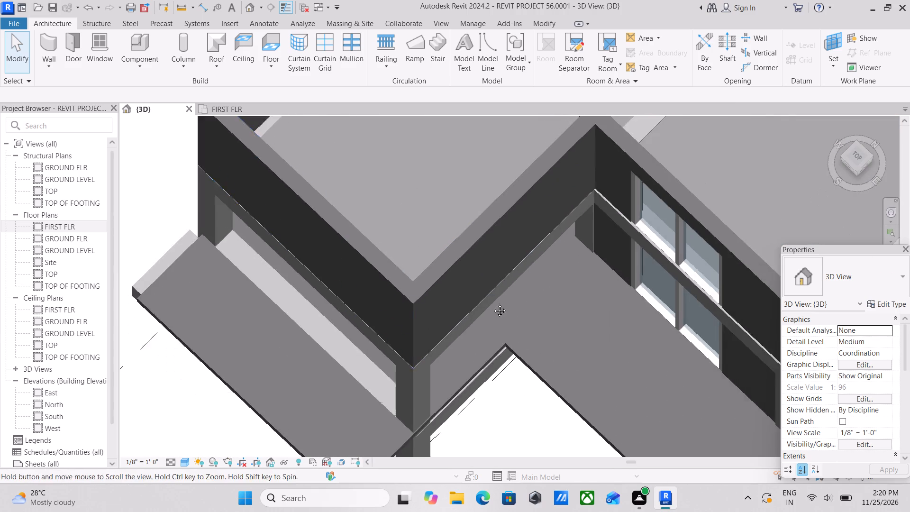
{"action": "middle_click_drag", "start_coordinate": [492, 303], "coordinate": [495, 303]}
{"action": "scroll", "coordinate": [320, 184], "scroll_direction": "up", "scroll_amount": 4}
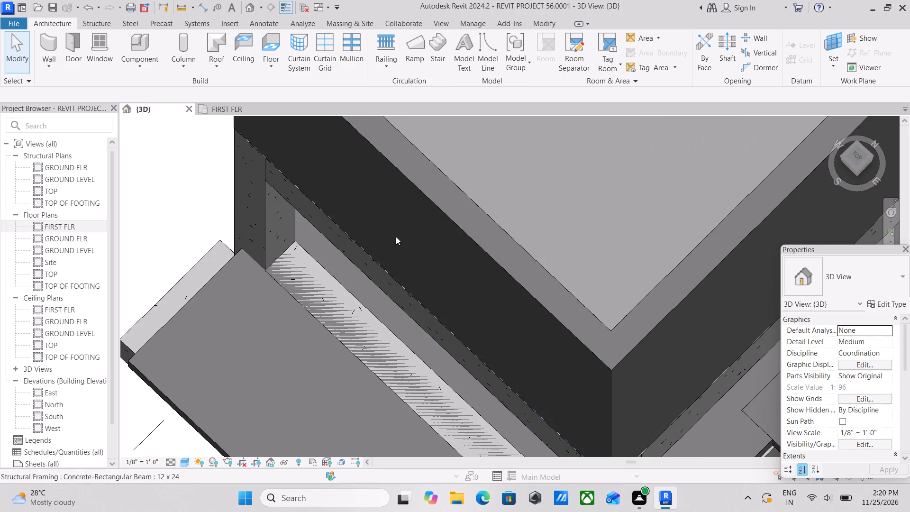
{"action": "scroll", "coordinate": [486, 235], "scroll_direction": "down", "scroll_amount": 3}
{"action": "scroll", "coordinate": [532, 239], "scroll_direction": "down", "scroll_amount": 3}
{"action": "middle_click_drag", "start_coordinate": [558, 233], "coordinate": [508, 241]}
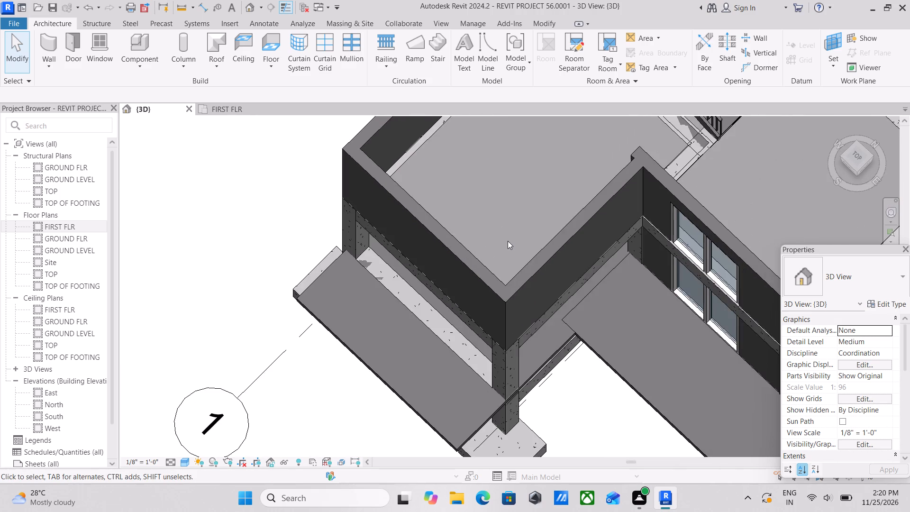
{"action": "scroll", "coordinate": [508, 241], "scroll_direction": "down", "scroll_amount": 6}
{"action": "middle_click_drag", "start_coordinate": [522, 263], "coordinate": [537, 285], "text": "shift"}
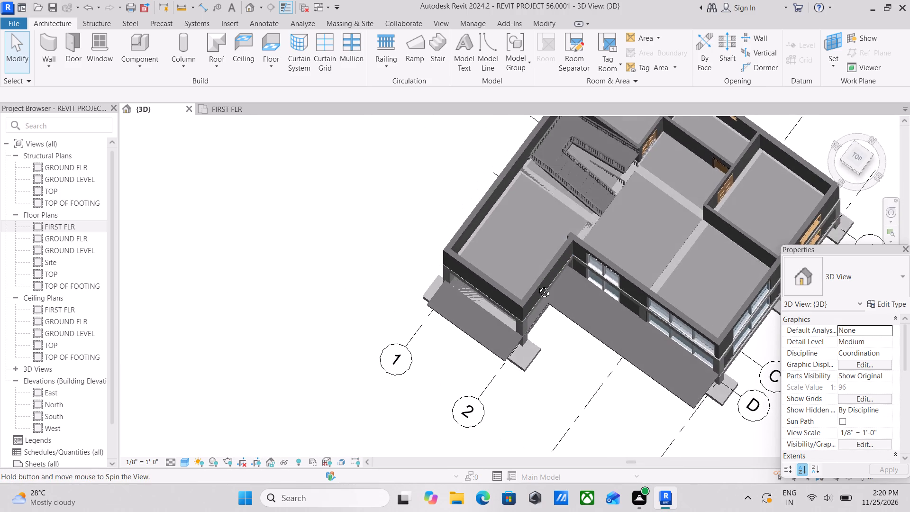
{"action": "scroll", "coordinate": [545, 282], "scroll_direction": "up", "scroll_amount": 3}
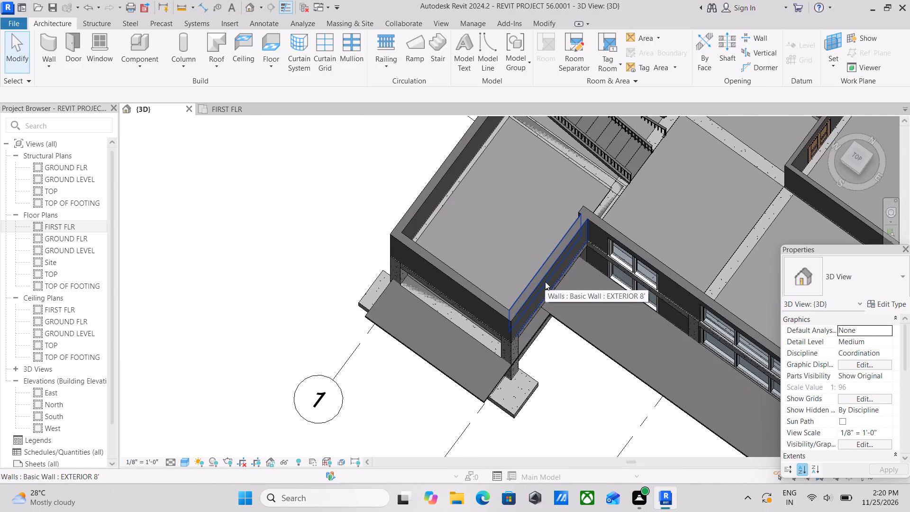
{"action": "scroll", "coordinate": [545, 282], "scroll_direction": "up", "scroll_amount": 7}
{"action": "middle_click_drag", "start_coordinate": [590, 246], "coordinate": [580, 294]}
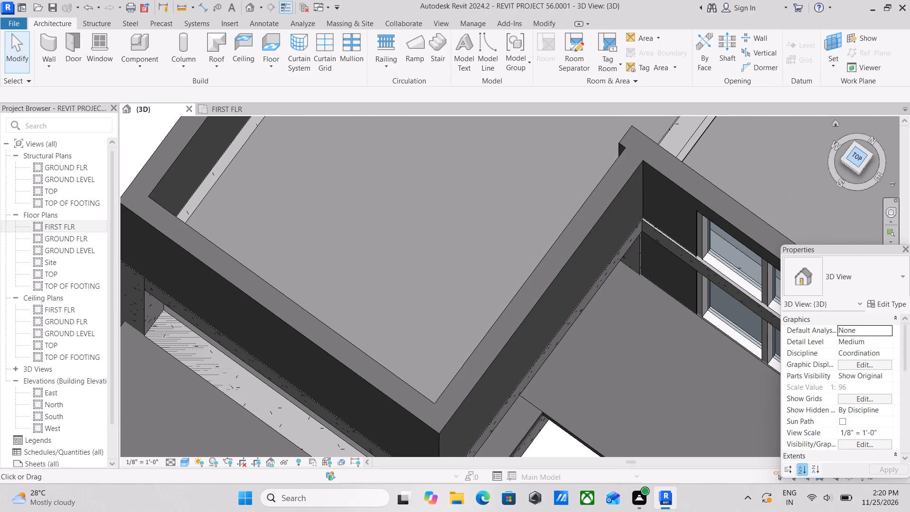
Examine the projecting room's grid 2 side wall along its supporting beam, from the front corner to the main facade.
{"action": "left_click", "coordinate": [852, 155]}
{"action": "scroll", "coordinate": [827, 216], "scroll_direction": "up", "scroll_amount": 5}
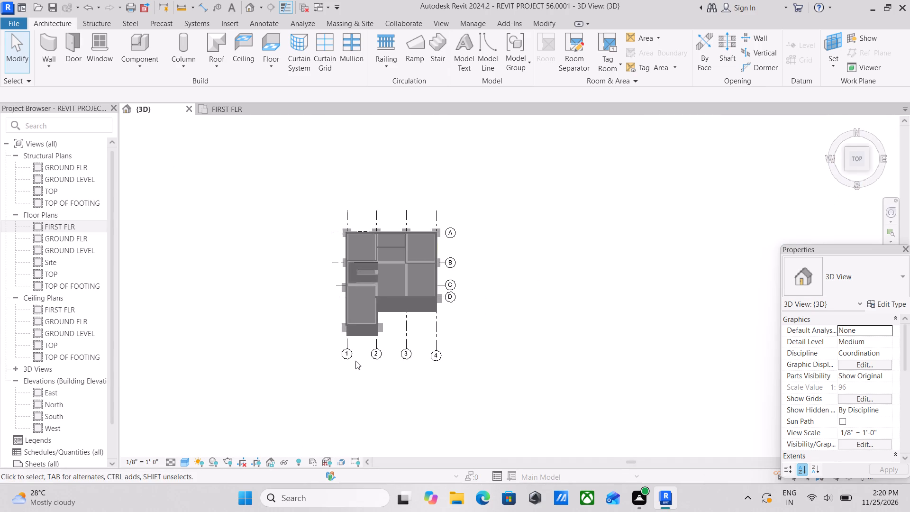
{"action": "scroll", "coordinate": [353, 356], "scroll_direction": "up", "scroll_amount": 4}
{"action": "scroll", "coordinate": [355, 286], "scroll_direction": "up", "scroll_amount": 11}
{"action": "scroll", "coordinate": [417, 366], "scroll_direction": "up", "scroll_amount": 3}
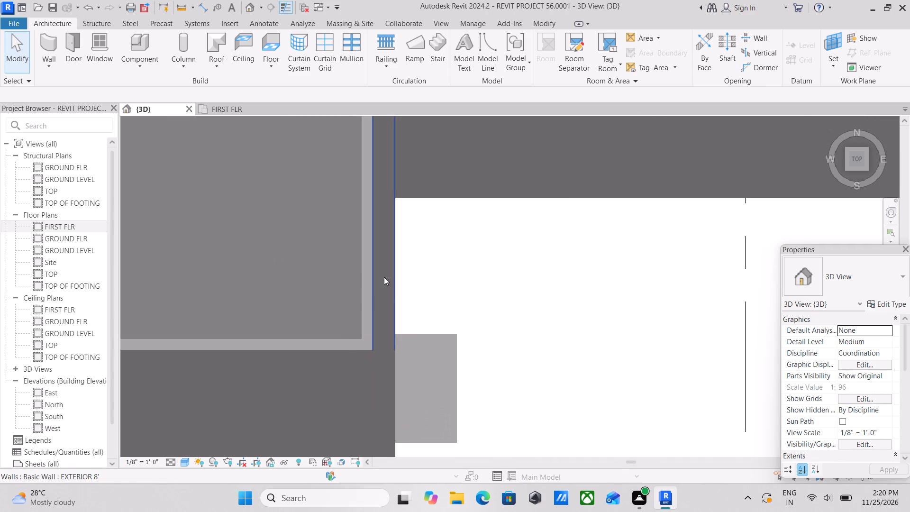
{"action": "scroll", "coordinate": [396, 283], "scroll_direction": "down", "scroll_amount": 6}
{"action": "middle_click_drag", "start_coordinate": [396, 283], "coordinate": [380, 275], "text": "shift"}
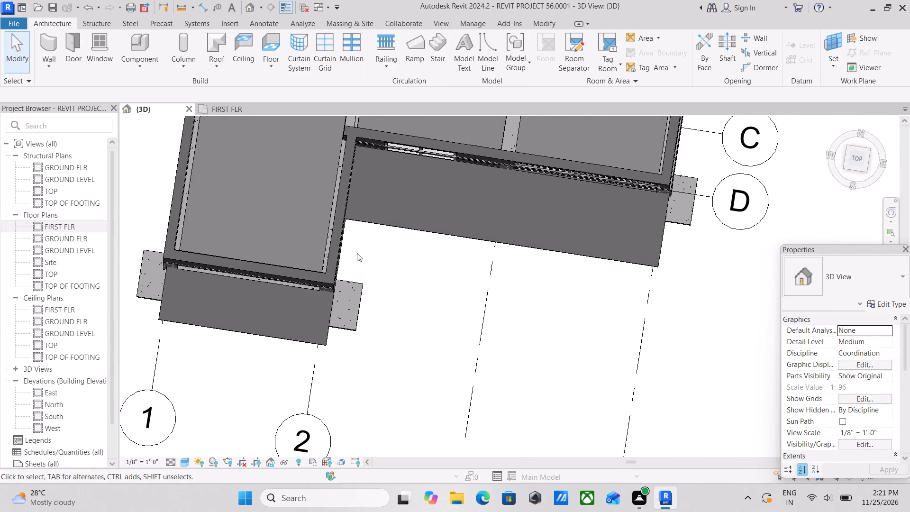
{"action": "scroll", "coordinate": [333, 263], "scroll_direction": "up", "scroll_amount": 3}
{"action": "middle_click_drag", "start_coordinate": [332, 263], "coordinate": [347, 203], "text": "shift"}
{"action": "middle_click_drag", "start_coordinate": [398, 330], "coordinate": [345, 274], "text": "shift"}
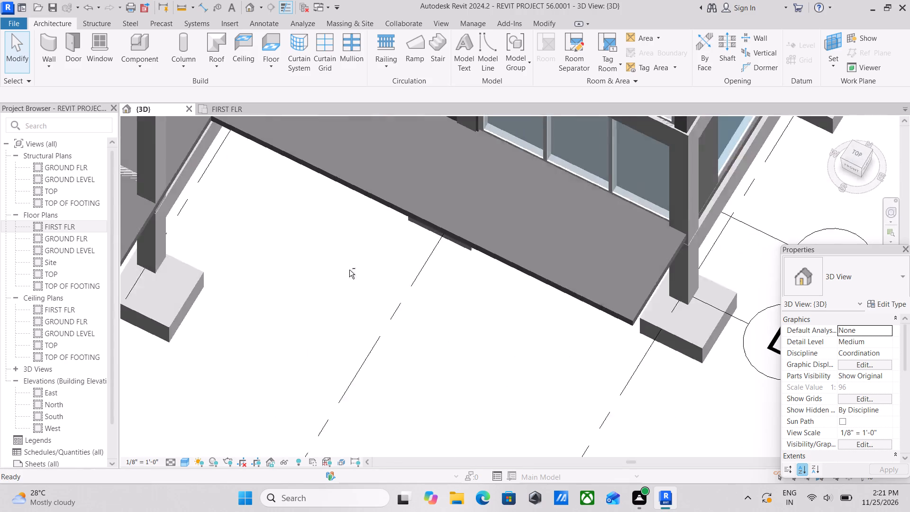
{"action": "middle_click_drag", "start_coordinate": [389, 289], "coordinate": [487, 504]}
{"action": "middle_click_drag", "start_coordinate": [337, 338], "coordinate": [366, 353]}
{"action": "middle_click_drag", "start_coordinate": [376, 263], "coordinate": [391, 250], "text": "shift"}
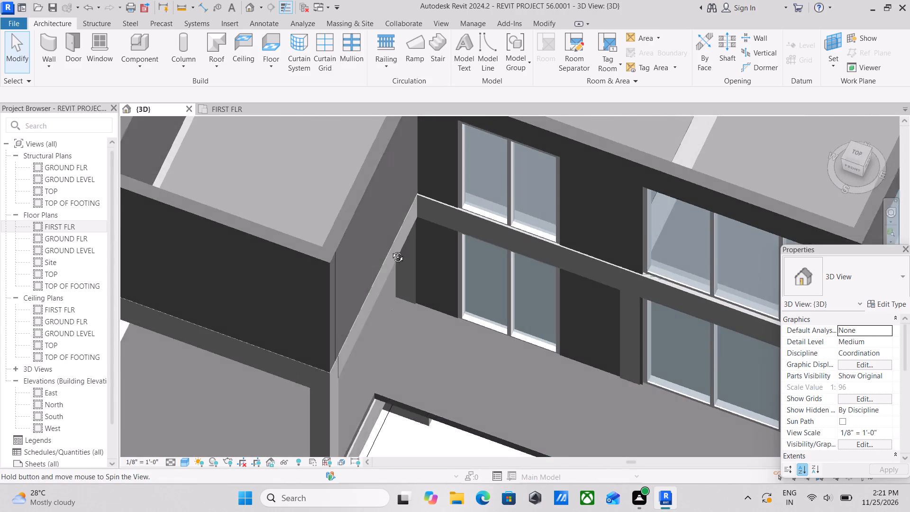
{"action": "middle_click_drag", "start_coordinate": [391, 250], "coordinate": [367, 226], "text": "shift"}
{"action": "middle_click_drag", "start_coordinate": [363, 230], "coordinate": [443, 379]}
{"action": "middle_click_drag", "start_coordinate": [431, 372], "coordinate": [424, 331], "text": "shift"}
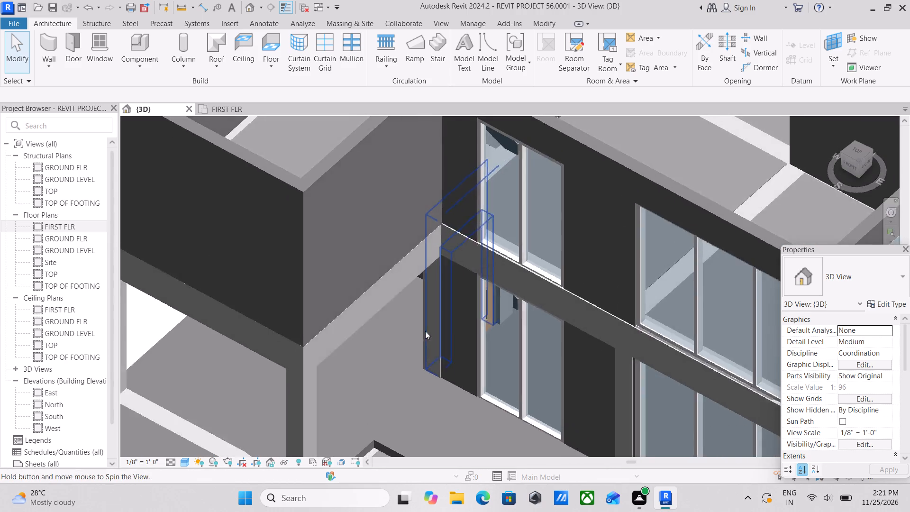
{"action": "middle_click_drag", "start_coordinate": [444, 330], "coordinate": [550, 299]}
{"action": "scroll", "coordinate": [414, 305], "scroll_direction": "up", "scroll_amount": 10}
{"action": "middle_click_drag", "start_coordinate": [463, 293], "coordinate": [469, 343]}
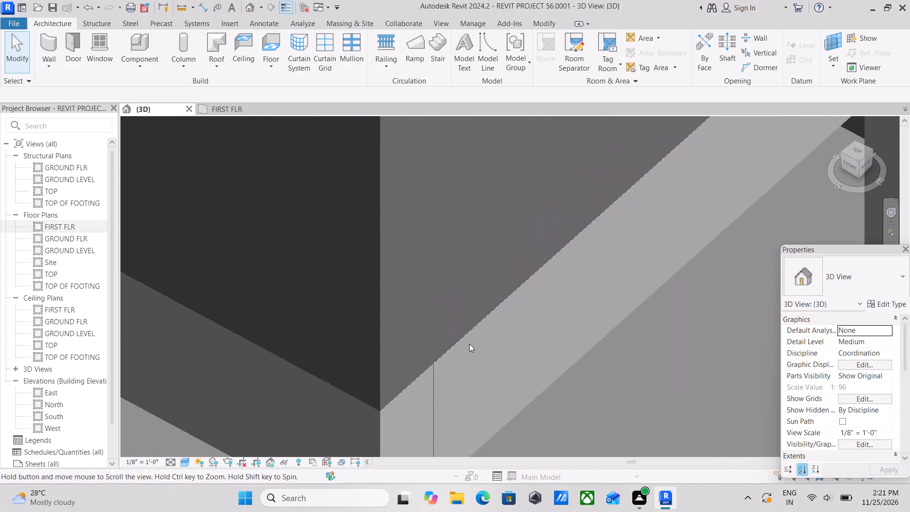
{"action": "scroll", "coordinate": [469, 343], "scroll_direction": "up", "scroll_amount": 20}
{"action": "scroll", "coordinate": [469, 343], "scroll_direction": "up", "scroll_amount": 1}
{"action": "scroll", "coordinate": [409, 336], "scroll_direction": "down", "scroll_amount": 9}
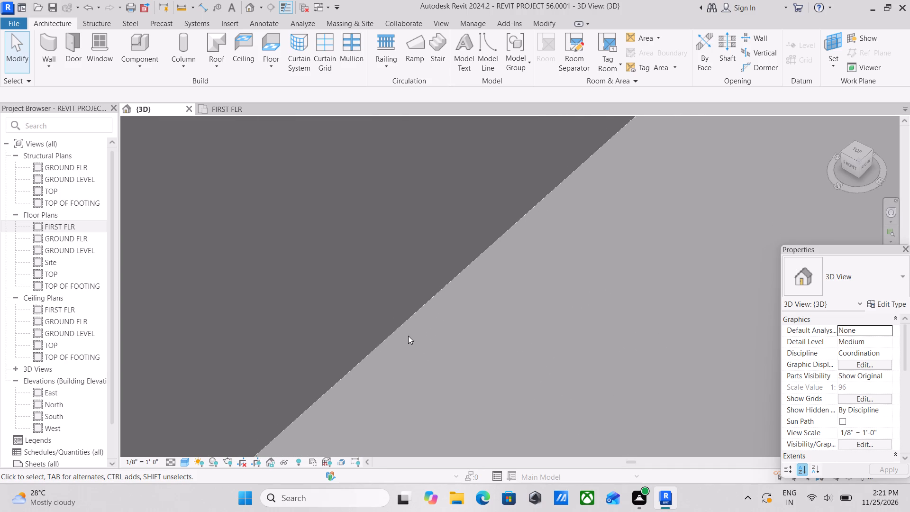
{"action": "scroll", "coordinate": [408, 336], "scroll_direction": "down", "scroll_amount": 20}
{"action": "scroll", "coordinate": [408, 336], "scroll_direction": "down", "scroll_amount": 12}
{"action": "key", "text": "Escape"}
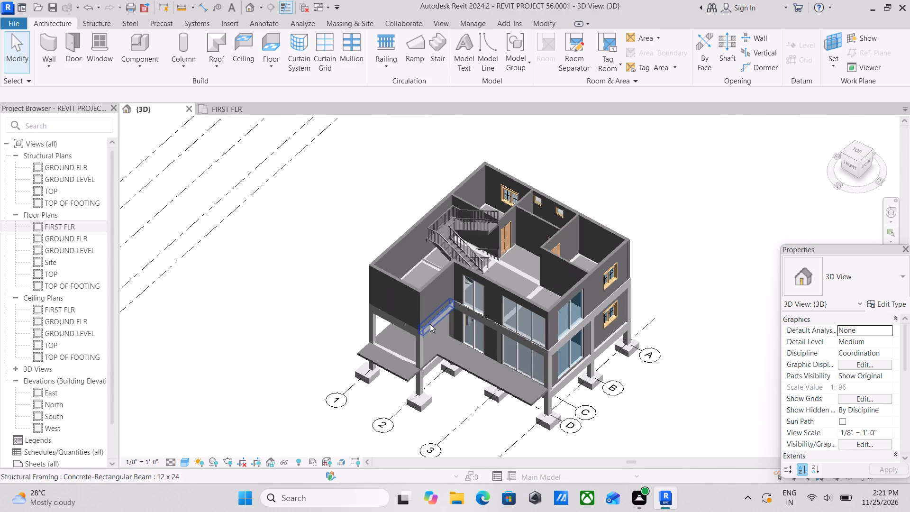
Examine the first-floor room layout, stair opening and interior partitions from the front and from above.
{"action": "scroll", "coordinate": [430, 324], "scroll_direction": "down", "scroll_amount": 2}
{"action": "middle_click_drag", "start_coordinate": [430, 324], "coordinate": [492, 406], "text": "shift"}
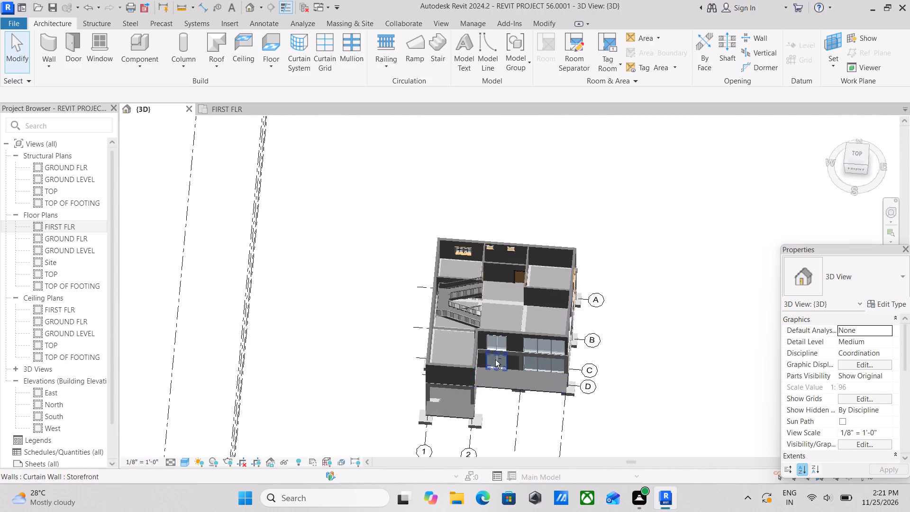
{"action": "middle_click_drag", "start_coordinate": [495, 360], "coordinate": [503, 409], "text": "shift"}
{"action": "scroll", "coordinate": [500, 284], "scroll_direction": "up", "scroll_amount": 3}
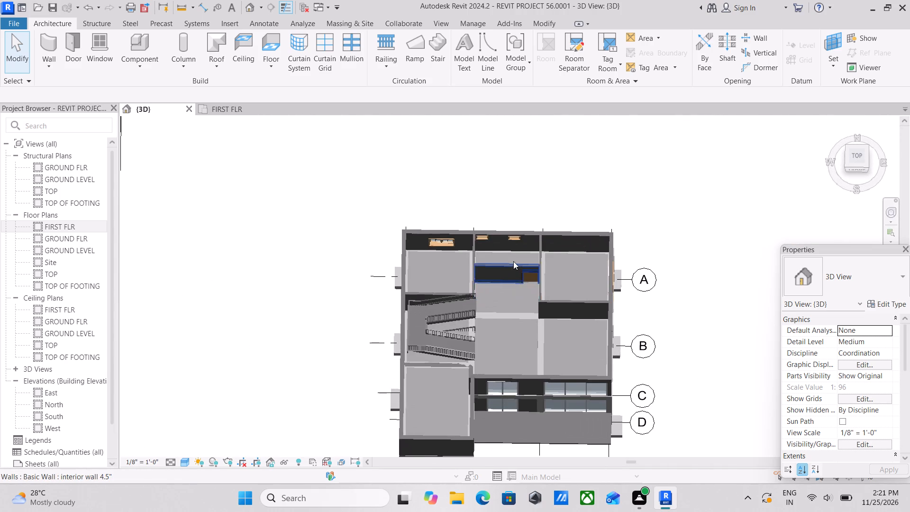
{"action": "scroll", "coordinate": [452, 283], "scroll_direction": "up", "scroll_amount": 1}
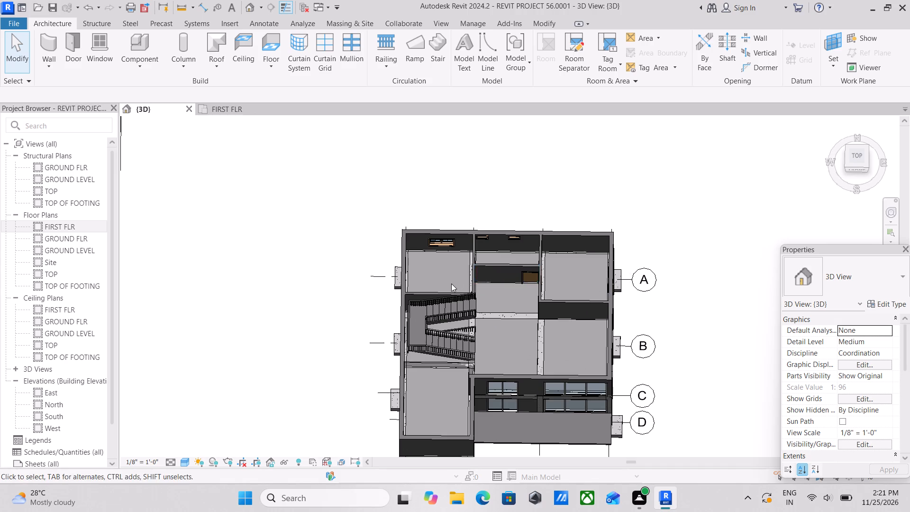
{"action": "scroll", "coordinate": [451, 283], "scroll_direction": "up", "scroll_amount": 2}
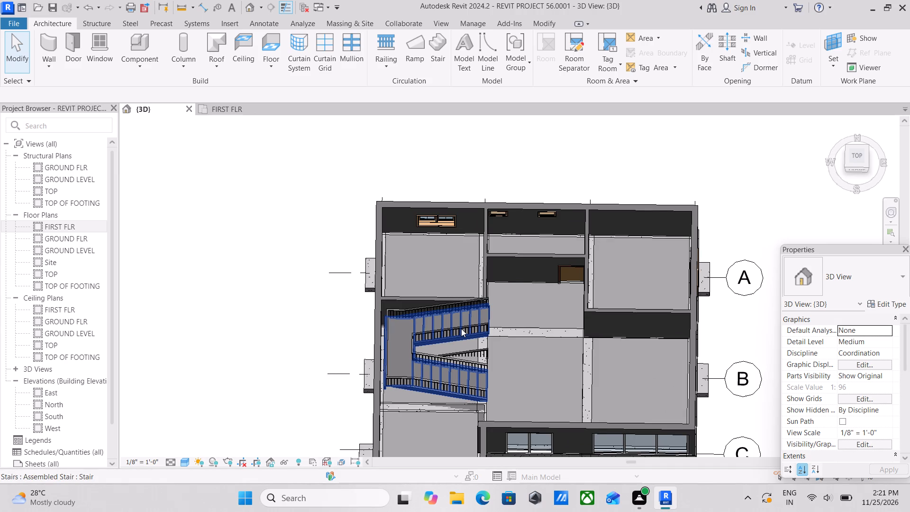
{"action": "middle_click_drag", "start_coordinate": [500, 341], "coordinate": [493, 337]}
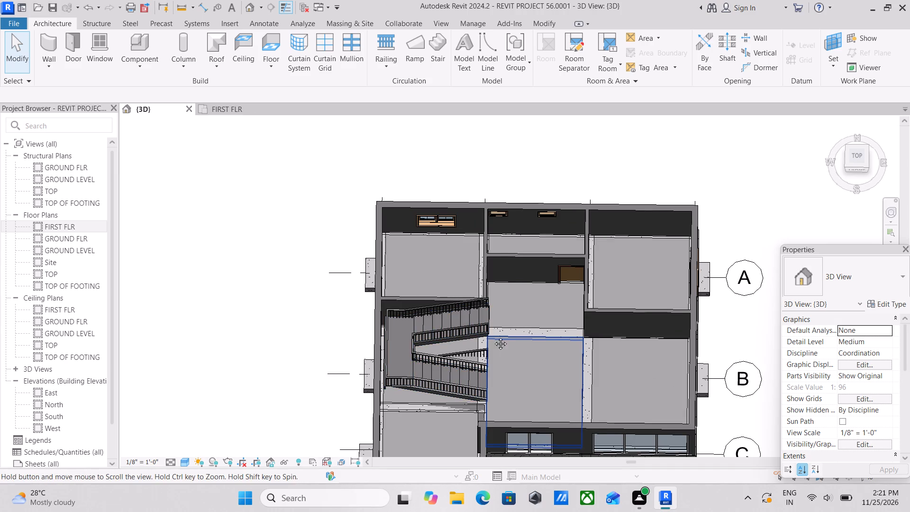
{"action": "middle_click_drag", "start_coordinate": [493, 337], "coordinate": [439, 278]}
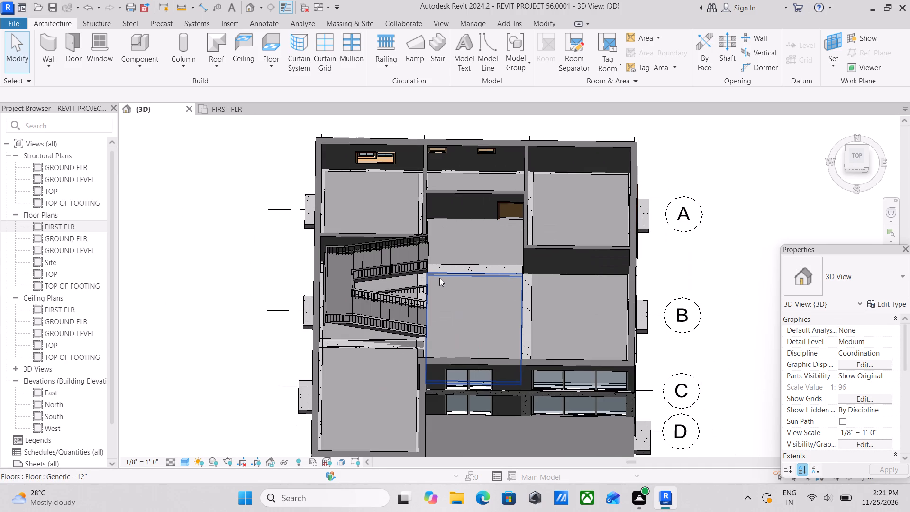
{"action": "scroll", "coordinate": [543, 334], "scroll_direction": "up", "scroll_amount": 2}
{"action": "scroll", "coordinate": [537, 288], "scroll_direction": "down", "scroll_amount": 2}
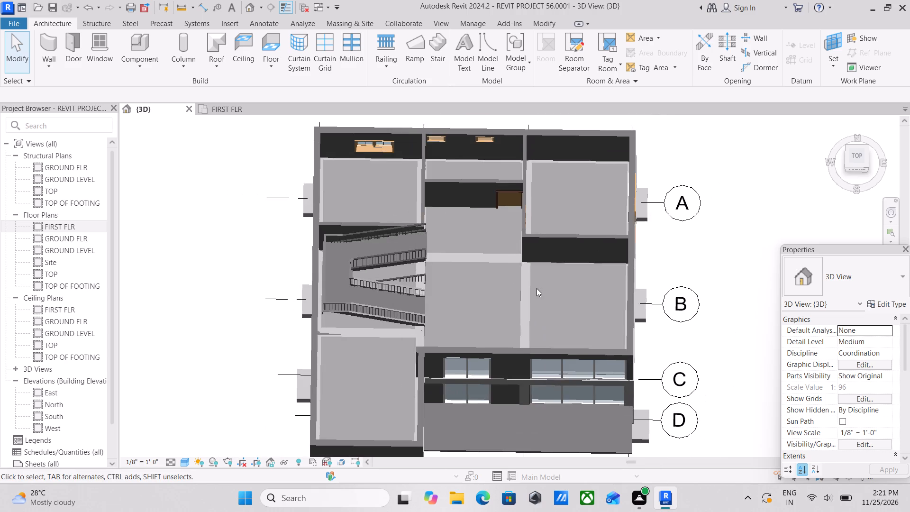
{"action": "scroll", "coordinate": [537, 288], "scroll_direction": "down", "scroll_amount": 2}
{"action": "middle_click_drag", "start_coordinate": [537, 288], "coordinate": [546, 350], "text": "shift"}
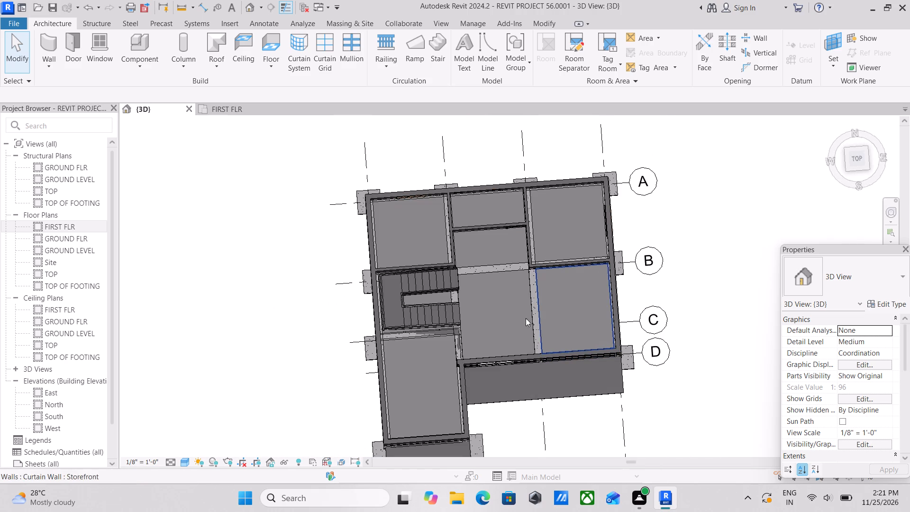
{"action": "middle_click_drag", "start_coordinate": [546, 270], "coordinate": [522, 279], "text": "shift"}
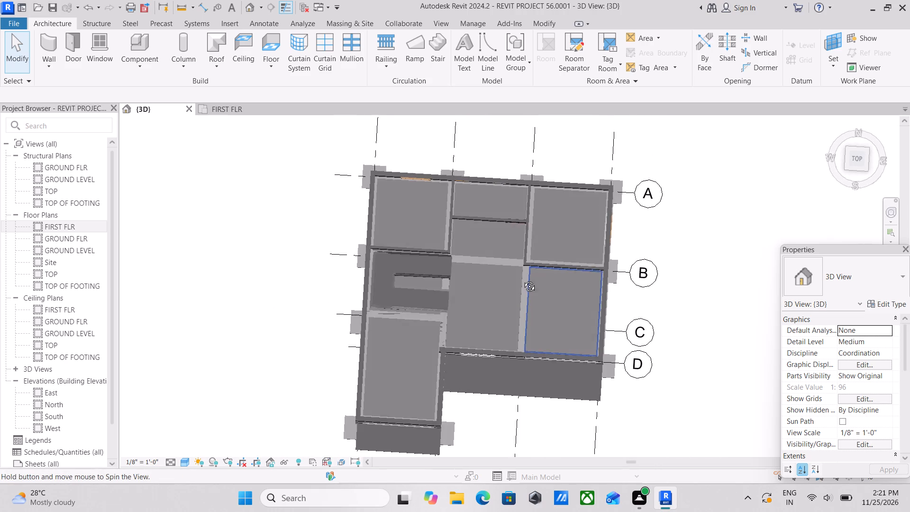
{"action": "middle_click_drag", "start_coordinate": [522, 279], "coordinate": [520, 282], "text": "shift"}
{"action": "middle_click_drag", "start_coordinate": [541, 239], "coordinate": [557, 248], "text": "shift"}
{"action": "middle_click_drag", "start_coordinate": [557, 248], "coordinate": [571, 228], "text": "shift"}
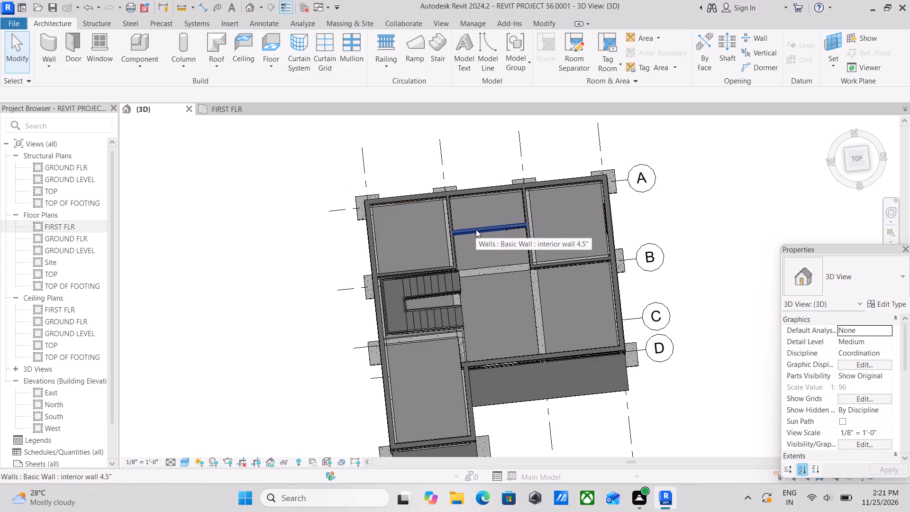
Delete the two 4.5" interior walls enclosing the rear corner room, along grid B and along grid 3.
{"action": "scroll", "coordinate": [482, 215], "scroll_direction": "up", "scroll_amount": 2}
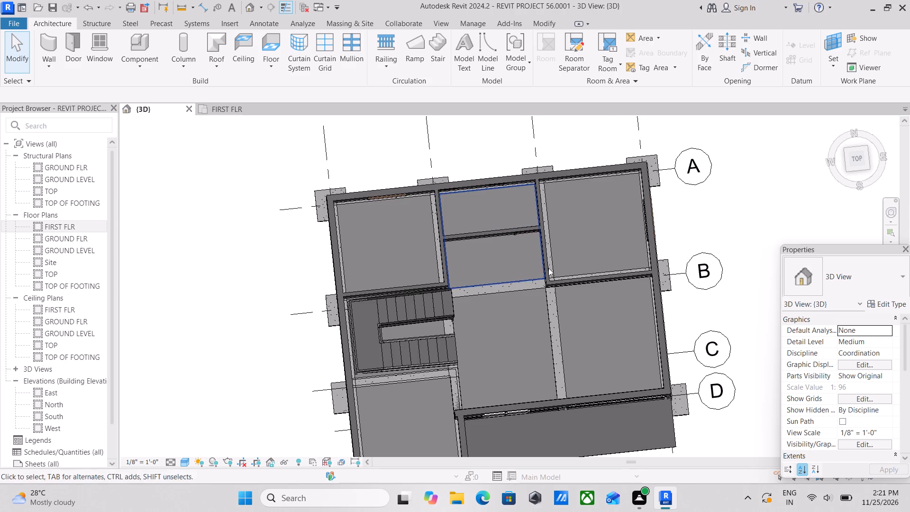
{"action": "left_click", "coordinate": [571, 283]}
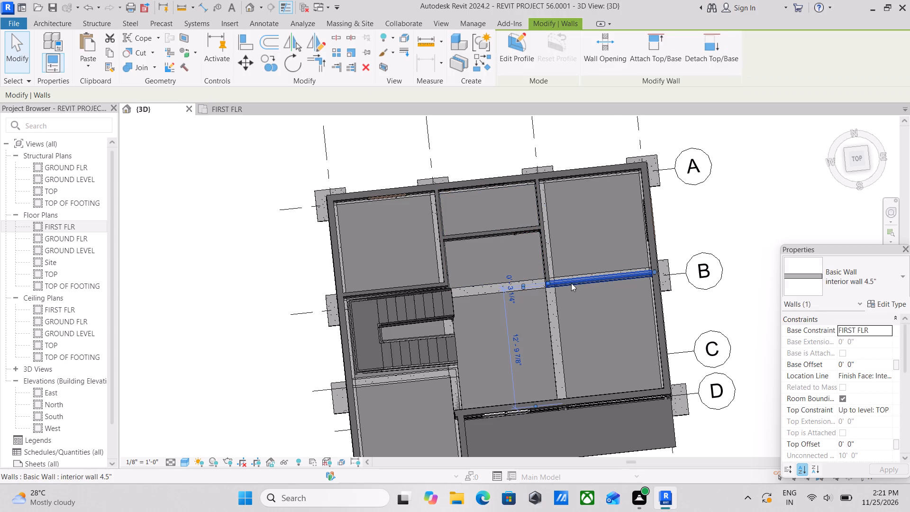
{"action": "right_click", "coordinate": [571, 283]}
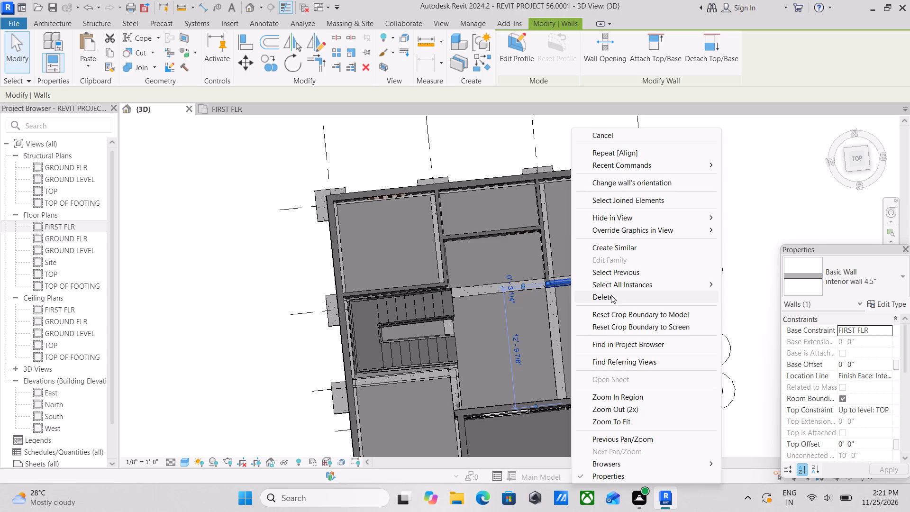
{"action": "left_click", "coordinate": [611, 295]}
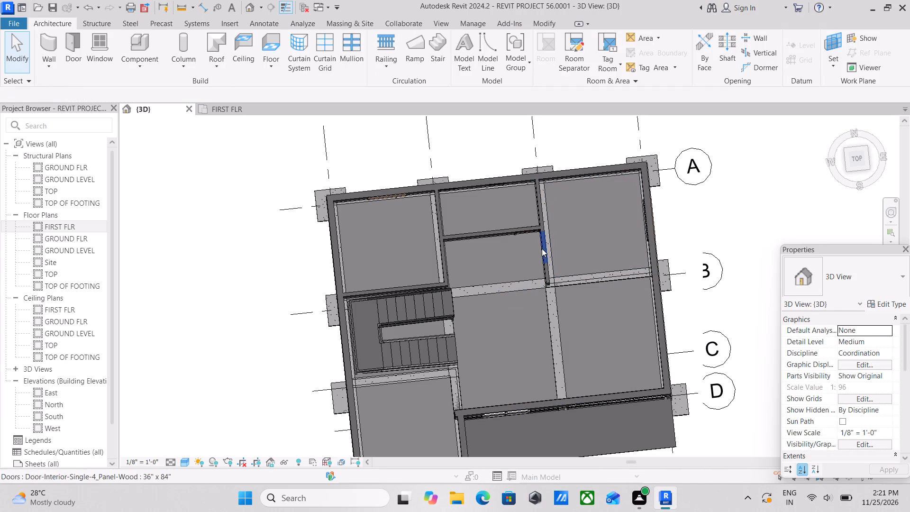
{"action": "left_click", "coordinate": [544, 249]}
{"action": "right_click", "coordinate": [544, 249]}
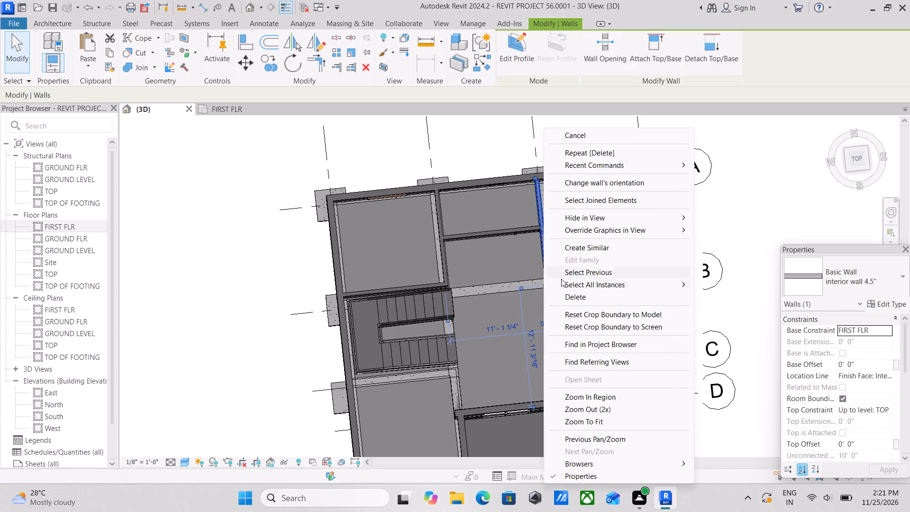
{"action": "left_click", "coordinate": [567, 299]}
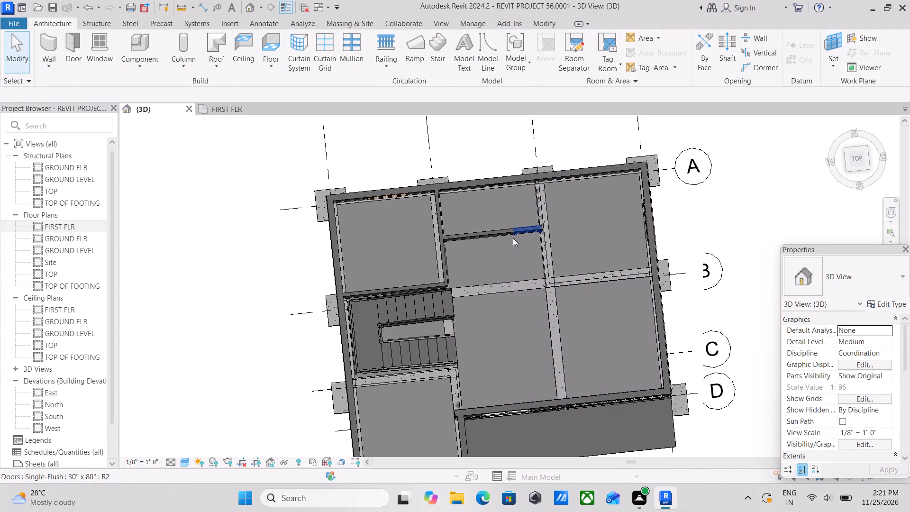
Delete the remaining 4.5" interior cross partition with the Single-Flush door between grids 2 and 3 on the first floor.
{"action": "left_click", "coordinate": [513, 237]}
{"action": "scroll", "coordinate": [513, 237], "scroll_direction": "up", "scroll_amount": 3}
{"action": "scroll", "coordinate": [505, 232], "scroll_direction": "down", "scroll_amount": 2}
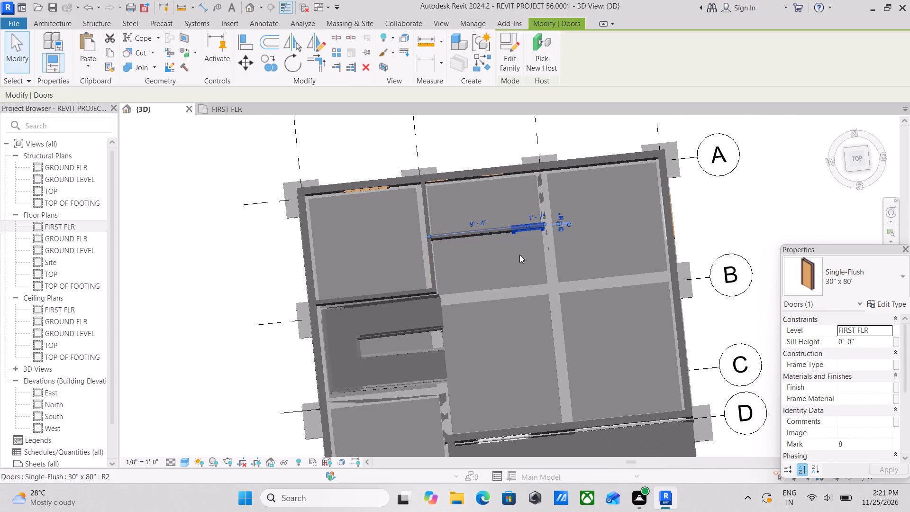
{"action": "scroll", "coordinate": [519, 257], "scroll_direction": "down", "scroll_amount": 1}
{"action": "middle_click_drag", "start_coordinate": [517, 256], "coordinate": [546, 124], "text": "shift"}
{"action": "middle_click_drag", "start_coordinate": [522, 311], "coordinate": [451, 226]}
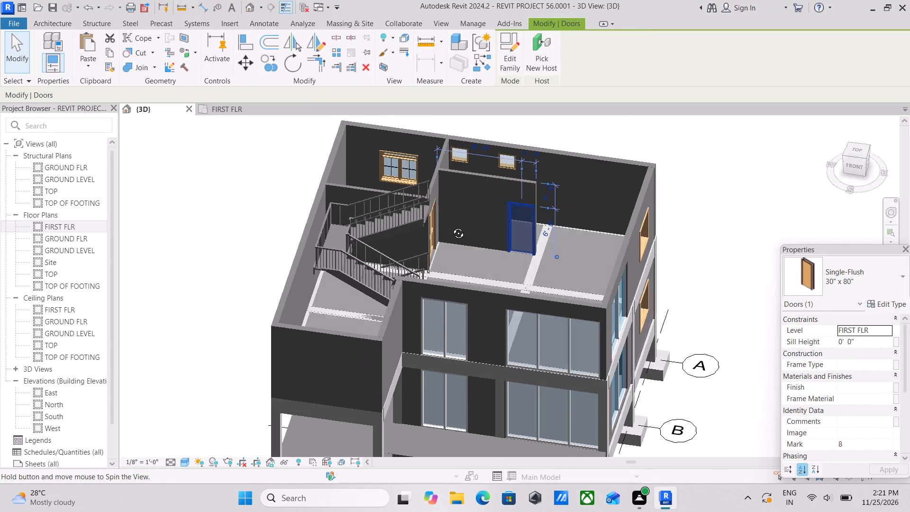
{"action": "middle_click_drag", "start_coordinate": [451, 226], "coordinate": [463, 244]}
{"action": "middle_click_drag", "start_coordinate": [474, 238], "coordinate": [479, 328]}
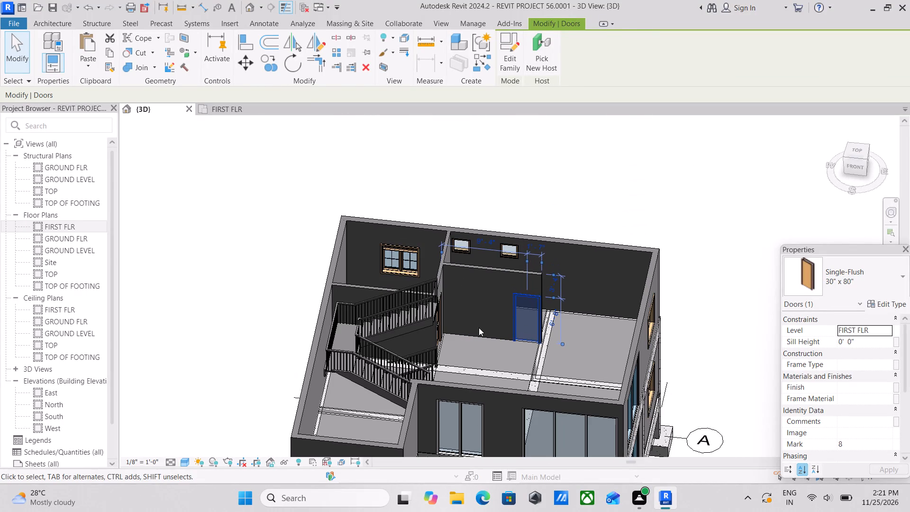
{"action": "key", "text": "Escape"}
{"action": "left_click", "coordinate": [480, 265]}
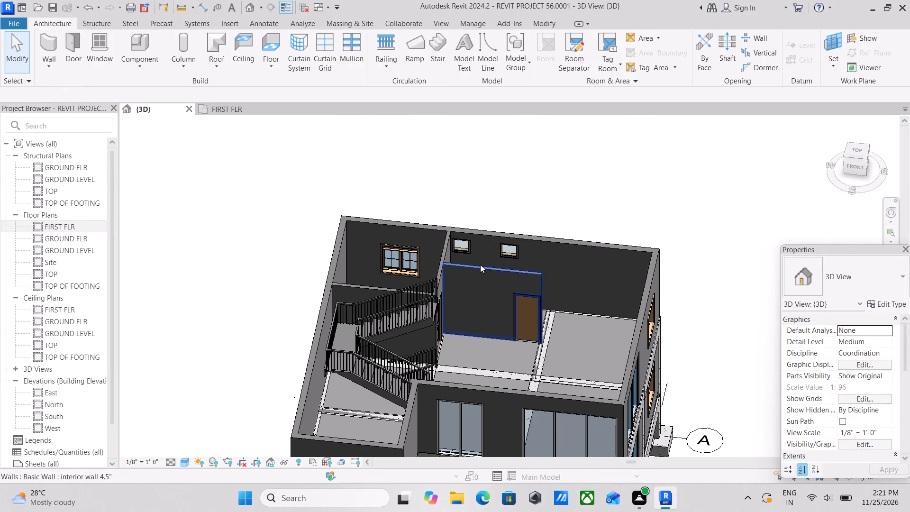
{"action": "right_click", "coordinate": [480, 265]}
{"action": "left_click", "coordinate": [512, 294]}
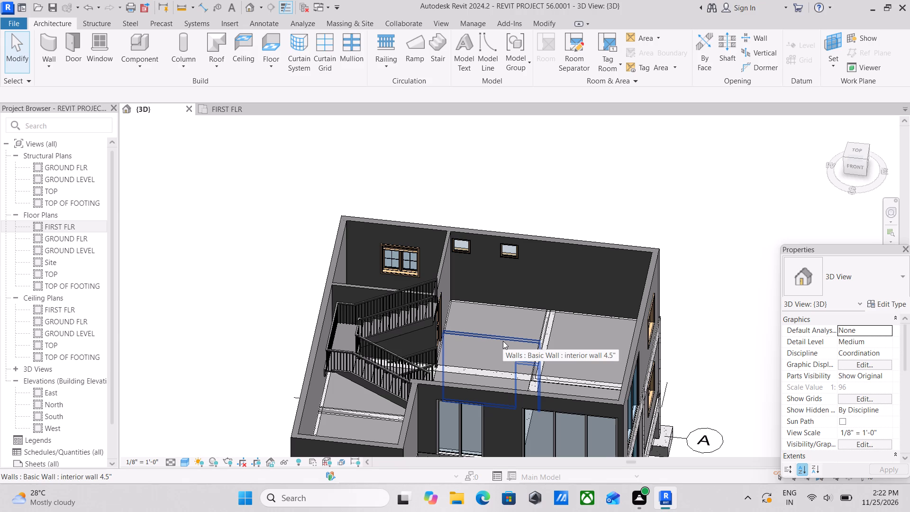
Delete the two Fixed 24" x 24" windows from the upper rear wall.
{"action": "scroll", "coordinate": [503, 341], "scroll_direction": "down", "scroll_amount": 3}
{"action": "middle_click_drag", "start_coordinate": [503, 320], "coordinate": [516, 344], "text": "shift"}
{"action": "scroll", "coordinate": [504, 287], "scroll_direction": "up", "scroll_amount": 3}
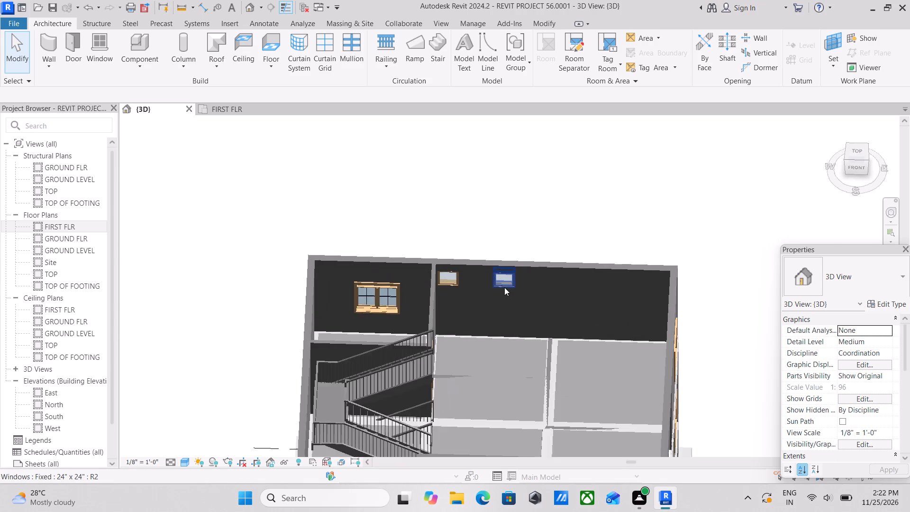
{"action": "scroll", "coordinate": [504, 287], "scroll_direction": "up", "scroll_amount": 8}
{"action": "left_click", "coordinate": [484, 282]}
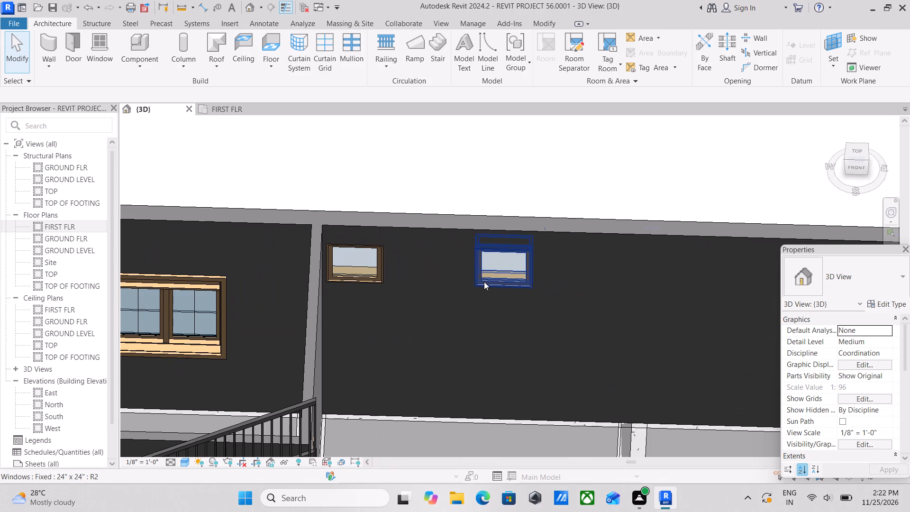
{"action": "right_click", "coordinate": [484, 282]}
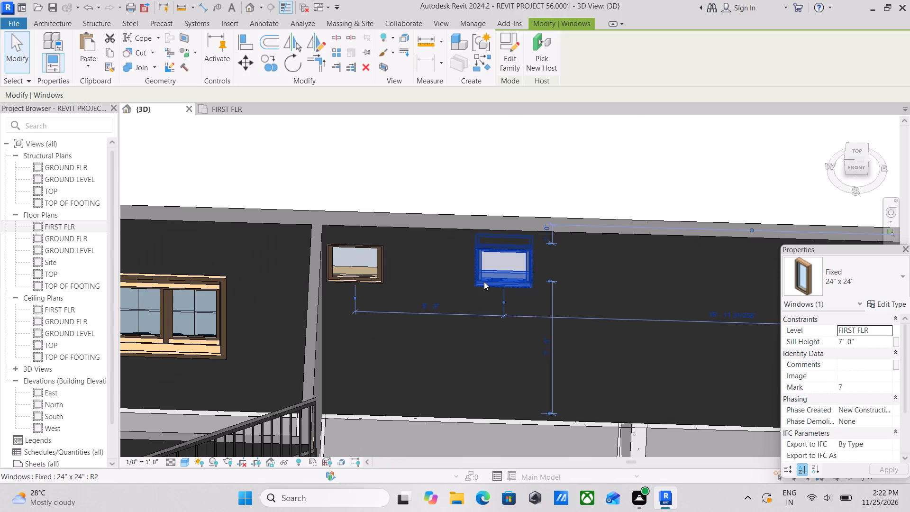
{"action": "left_click", "coordinate": [513, 293]}
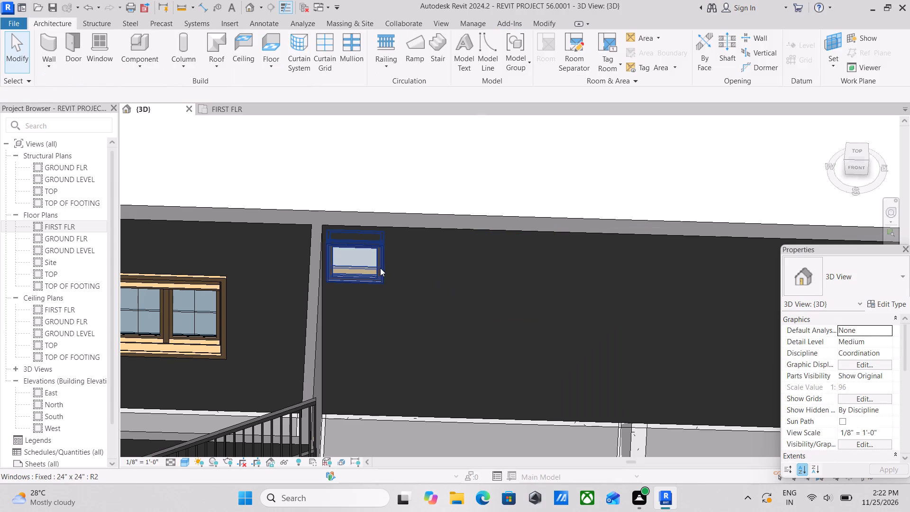
{"action": "left_click", "coordinate": [380, 268]}
{"action": "right_click", "coordinate": [380, 268]}
{"action": "left_click", "coordinate": [407, 294]}
Examine the cleared rear area of the first floor and its beams from the front and above.
{"action": "scroll", "coordinate": [407, 294], "scroll_direction": "down", "scroll_amount": 2}
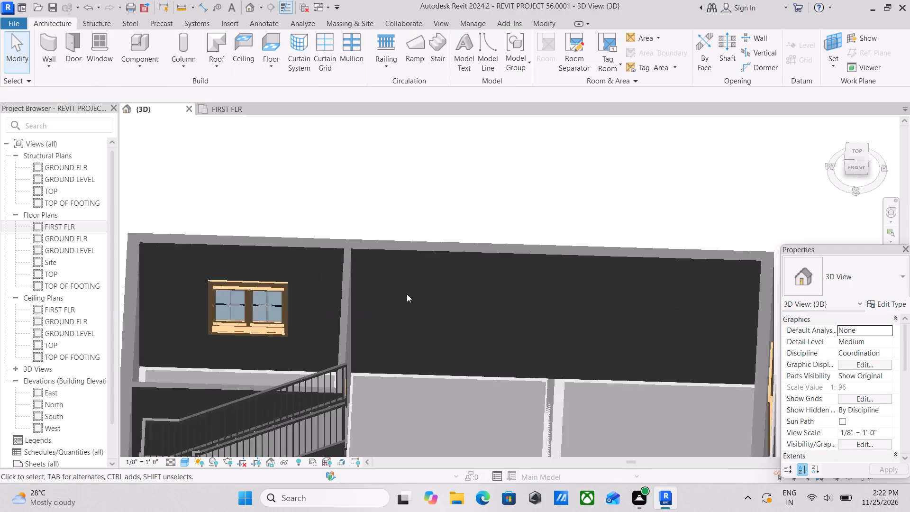
{"action": "scroll", "coordinate": [407, 294], "scroll_direction": "down", "scroll_amount": 5}
{"action": "middle_click_drag", "start_coordinate": [407, 294], "coordinate": [394, 250]}
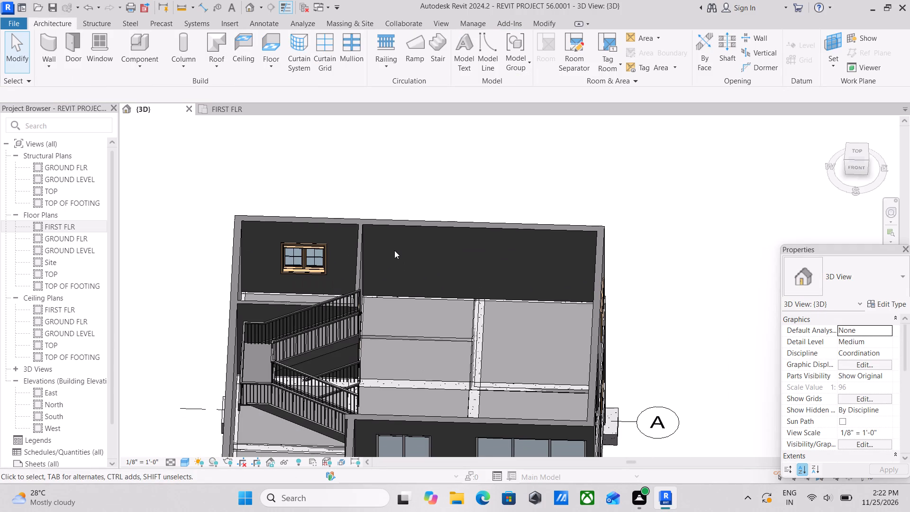
{"action": "scroll", "coordinate": [394, 250], "scroll_direction": "down", "scroll_amount": 4}
{"action": "middle_click_drag", "start_coordinate": [409, 283], "coordinate": [397, 235]}
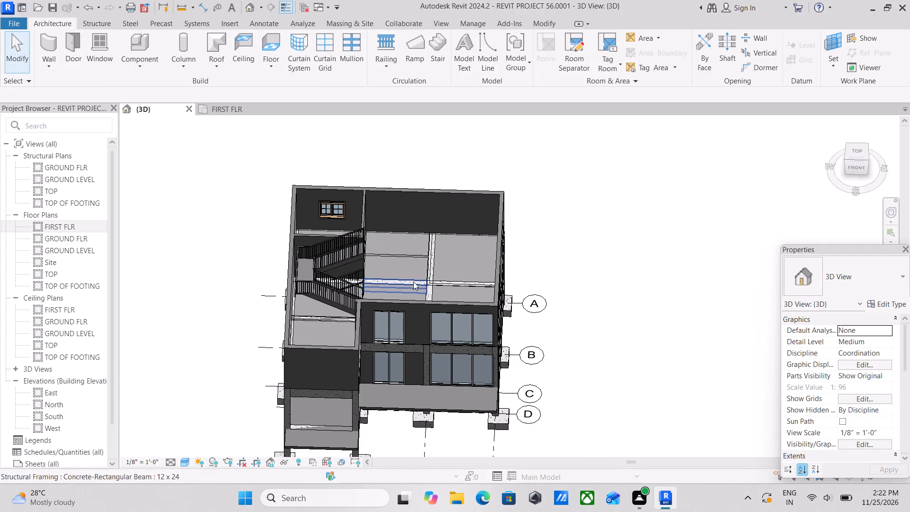
{"action": "middle_click_drag", "start_coordinate": [435, 276], "coordinate": [465, 331], "text": "shift"}
{"action": "middle_click_drag", "start_coordinate": [465, 331], "coordinate": [455, 389]}
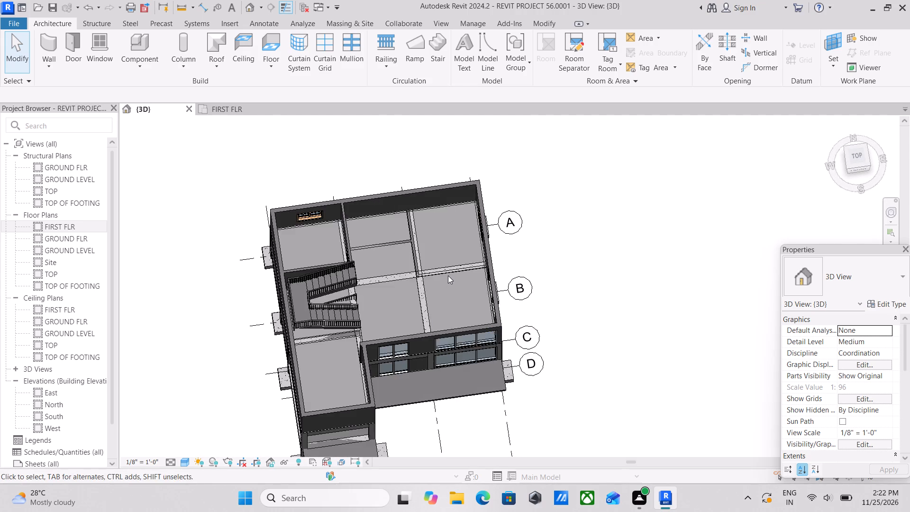
{"action": "scroll", "coordinate": [448, 274], "scroll_direction": "up", "scroll_amount": 3}
{"action": "middle_click_drag", "start_coordinate": [447, 274], "coordinate": [430, 314], "text": "shift"}
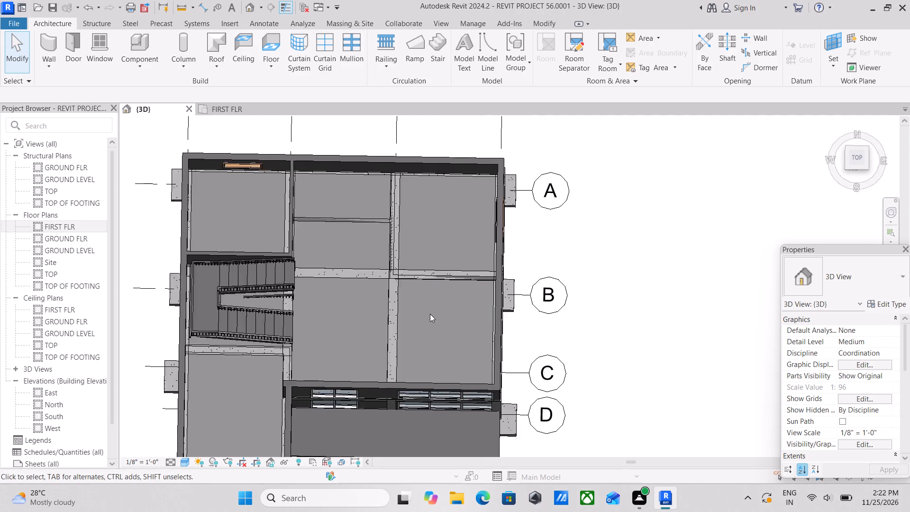
{"action": "scroll", "coordinate": [430, 314], "scroll_direction": "up", "scroll_amount": 1}
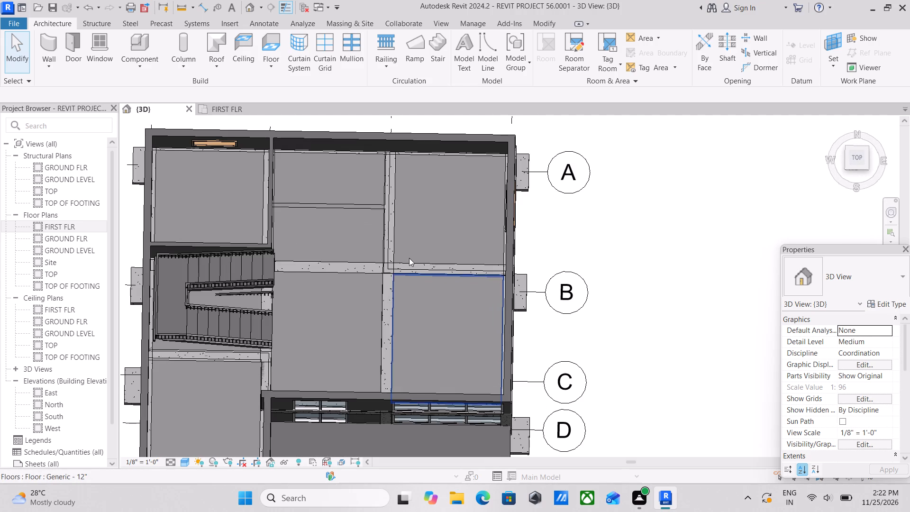
{"action": "scroll", "coordinate": [409, 256], "scroll_direction": "up", "scroll_amount": 2}
{"action": "middle_click_drag", "start_coordinate": [409, 256], "coordinate": [414, 286]}
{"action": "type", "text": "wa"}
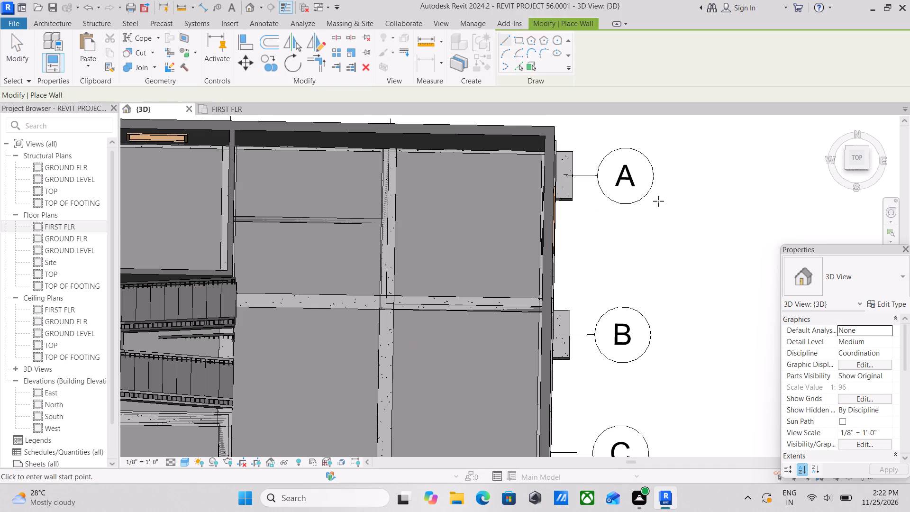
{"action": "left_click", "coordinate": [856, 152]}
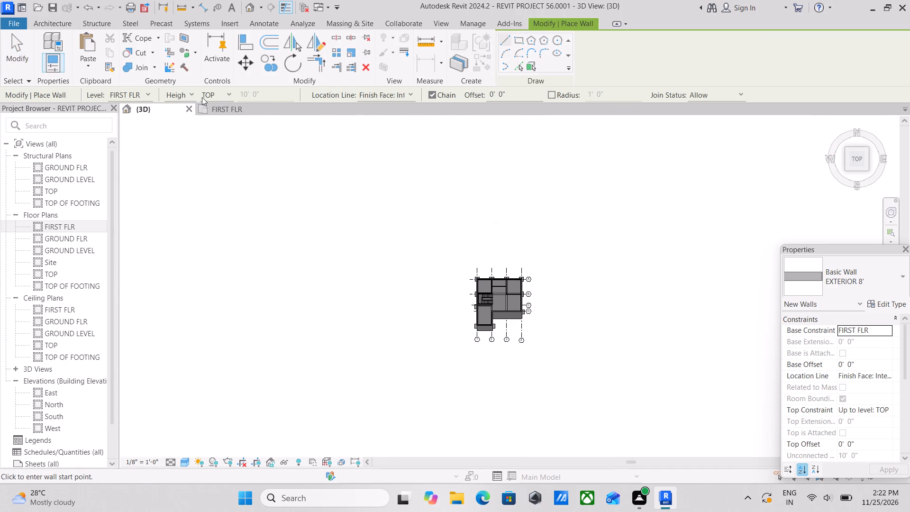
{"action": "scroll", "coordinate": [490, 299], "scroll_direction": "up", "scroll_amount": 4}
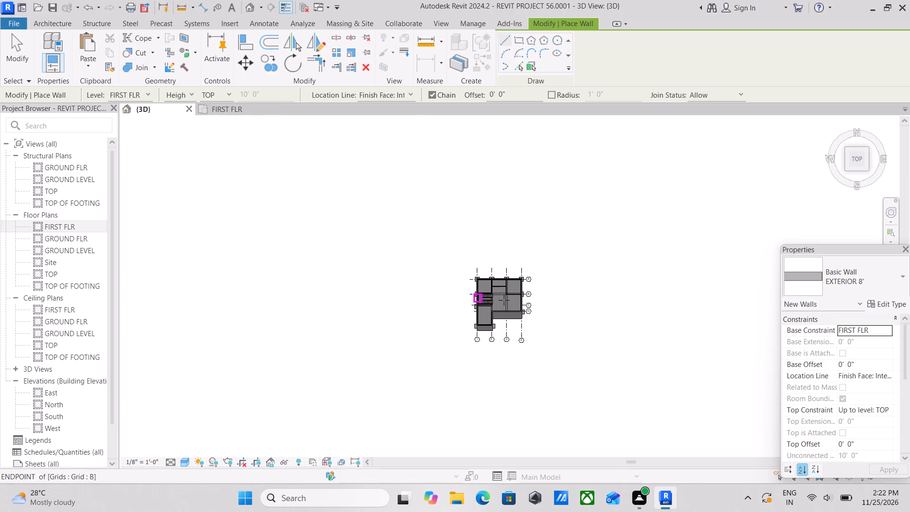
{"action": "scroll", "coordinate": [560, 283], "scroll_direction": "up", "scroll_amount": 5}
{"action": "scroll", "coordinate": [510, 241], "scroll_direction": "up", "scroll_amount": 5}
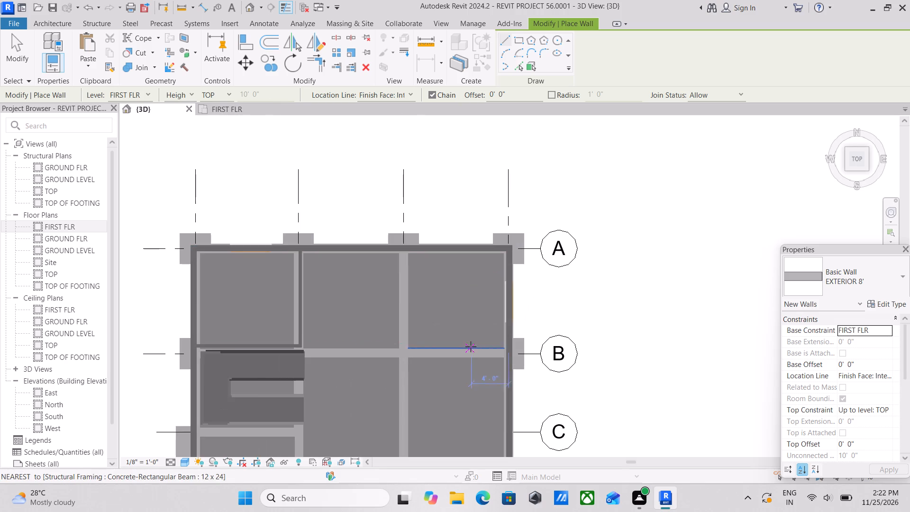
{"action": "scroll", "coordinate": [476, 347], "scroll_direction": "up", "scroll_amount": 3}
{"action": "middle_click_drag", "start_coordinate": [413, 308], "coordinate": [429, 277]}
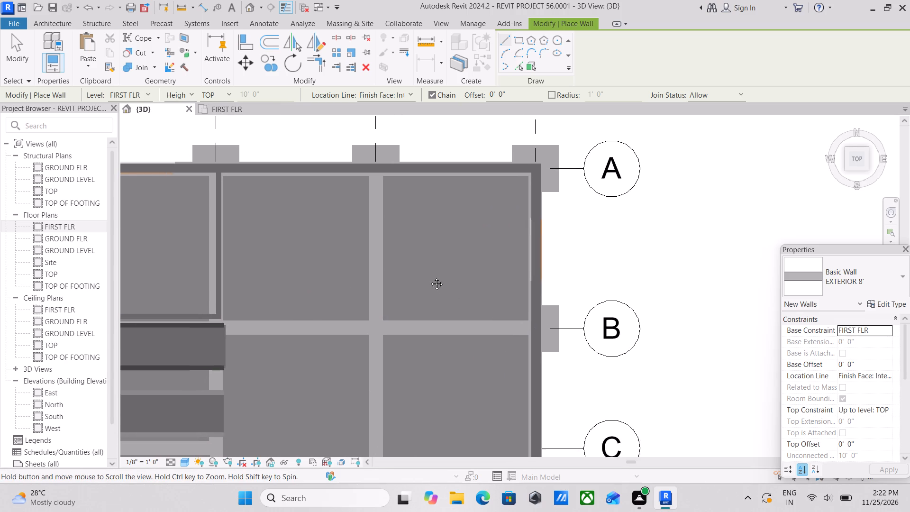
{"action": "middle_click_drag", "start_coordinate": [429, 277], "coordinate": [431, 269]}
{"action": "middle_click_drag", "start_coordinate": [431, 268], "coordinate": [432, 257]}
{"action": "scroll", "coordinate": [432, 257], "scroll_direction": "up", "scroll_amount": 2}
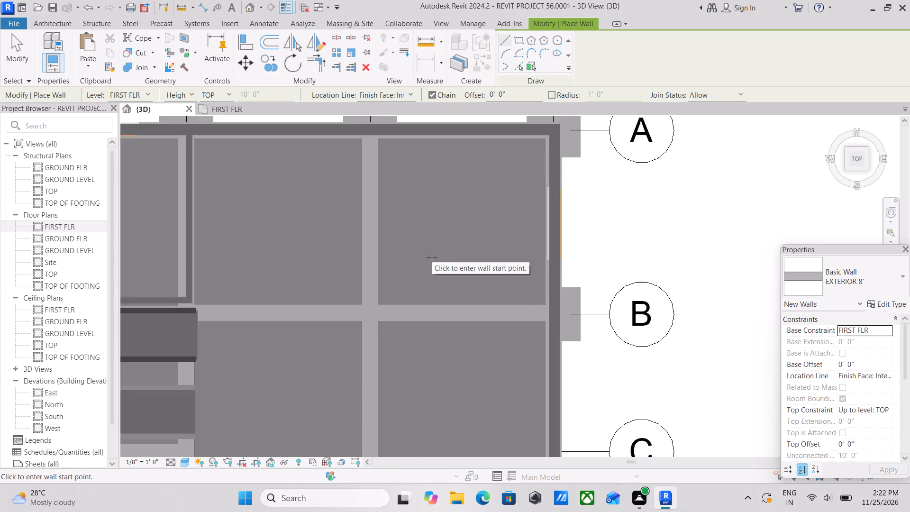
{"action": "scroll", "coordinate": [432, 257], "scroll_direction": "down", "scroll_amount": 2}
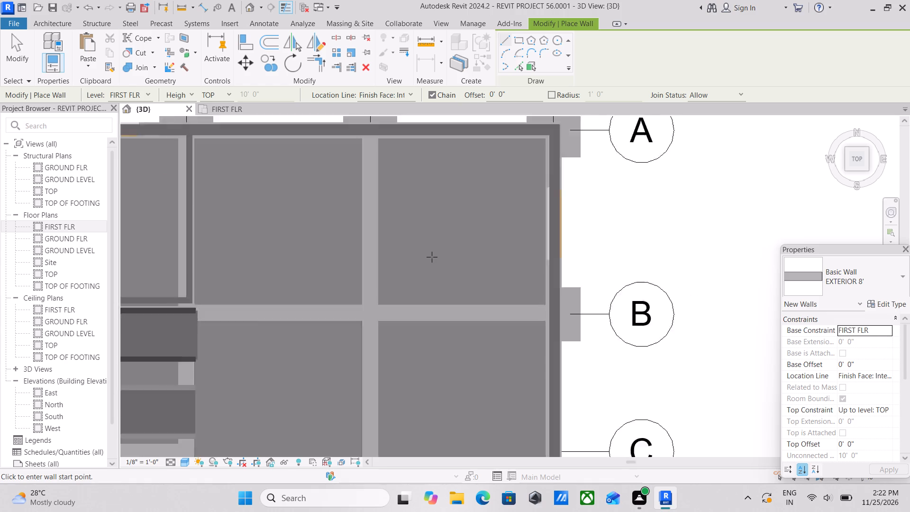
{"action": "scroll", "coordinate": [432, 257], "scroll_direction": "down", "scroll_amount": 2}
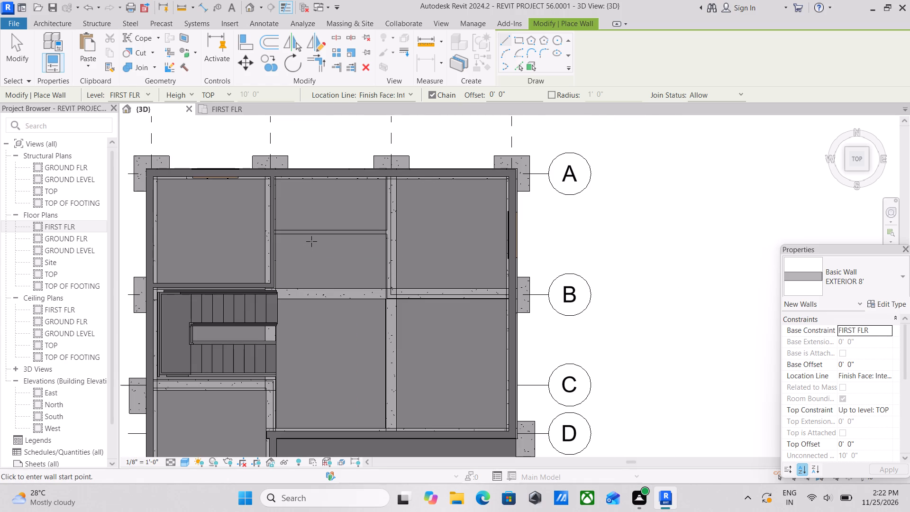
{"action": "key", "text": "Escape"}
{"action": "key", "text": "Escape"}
Move the first-floor 4.5" interior wall beside grid 2 toward grid 3, to 7' - 4 3/4" from grid 3.
{"action": "left_click", "coordinate": [277, 239]}
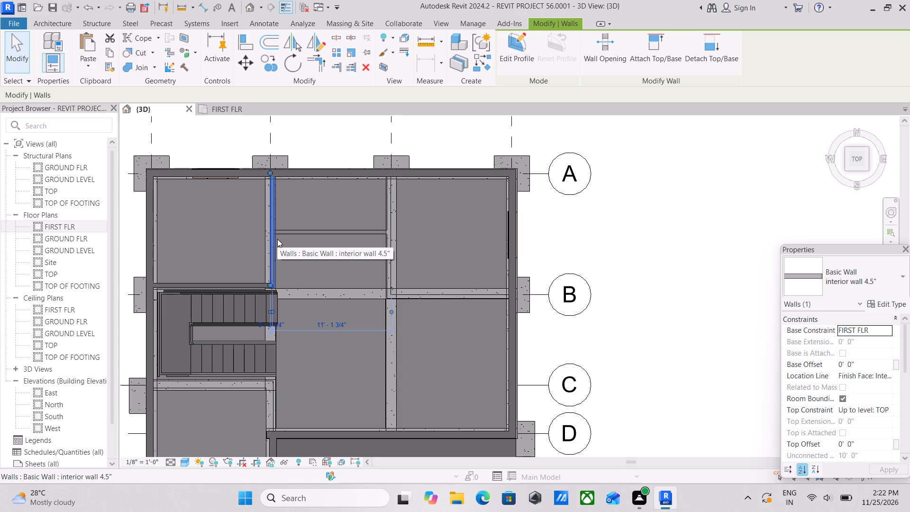
{"action": "key", "text": "Right"}
{"action": "key", "text": "Right"}
{"action": "key", "text": "Right"}
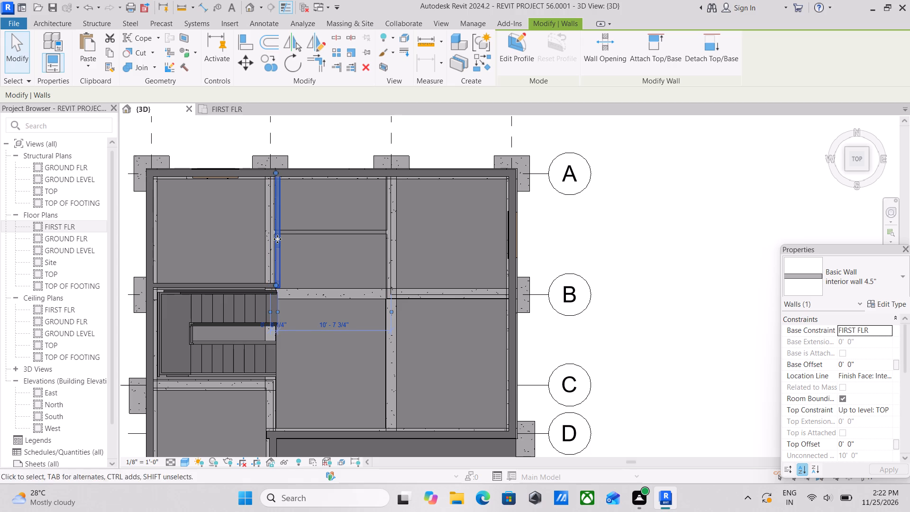
{"action": "key", "text": "Right"}
{"action": "key", "text": "Right"}
{"action": "key", "text": "Right"}
{"action": "key", "text": "Right"}
{"action": "key", "text": "Right"}
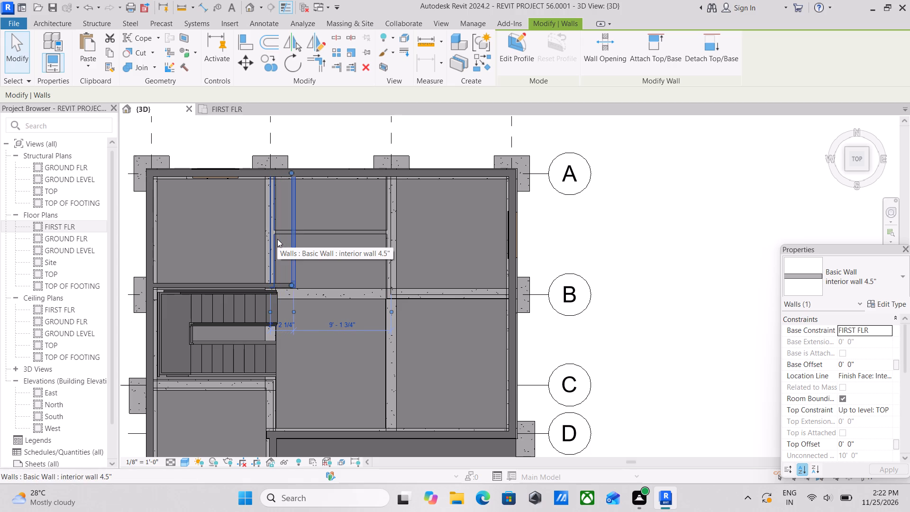
{"action": "key", "text": "Right"}
{"action": "key", "text": "Right"}
{"action": "key", "text": "Right"}
{"action": "key", "text": "Right"}
{"action": "key", "text": "Right"}
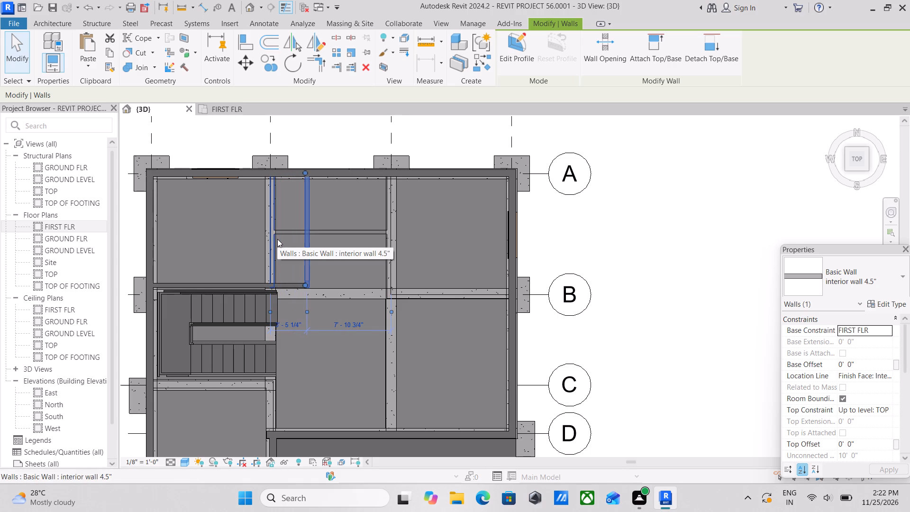
{"action": "key", "text": "Right"}
{"action": "key", "text": "Right"}
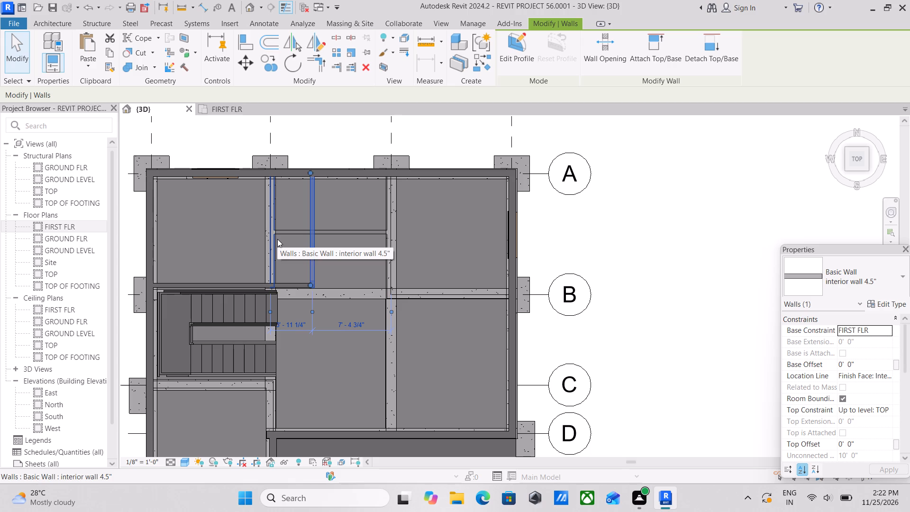
{"action": "key", "text": "Escape"}
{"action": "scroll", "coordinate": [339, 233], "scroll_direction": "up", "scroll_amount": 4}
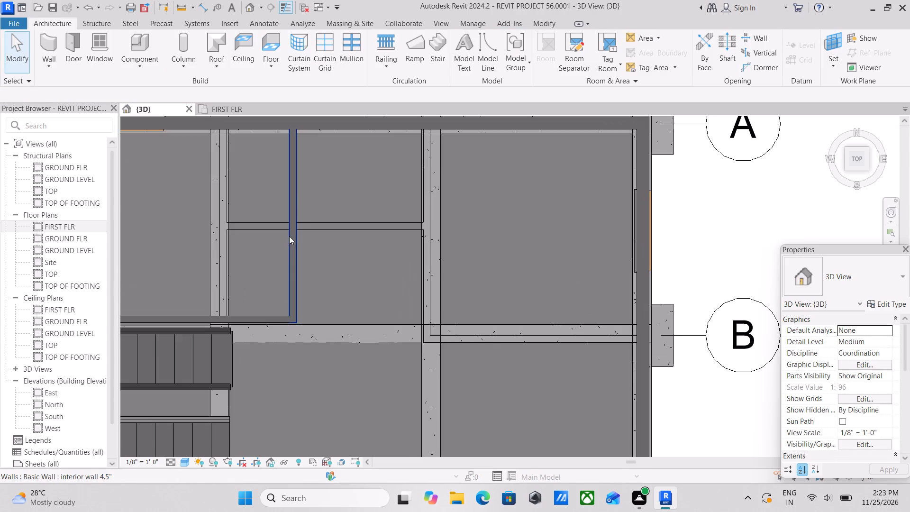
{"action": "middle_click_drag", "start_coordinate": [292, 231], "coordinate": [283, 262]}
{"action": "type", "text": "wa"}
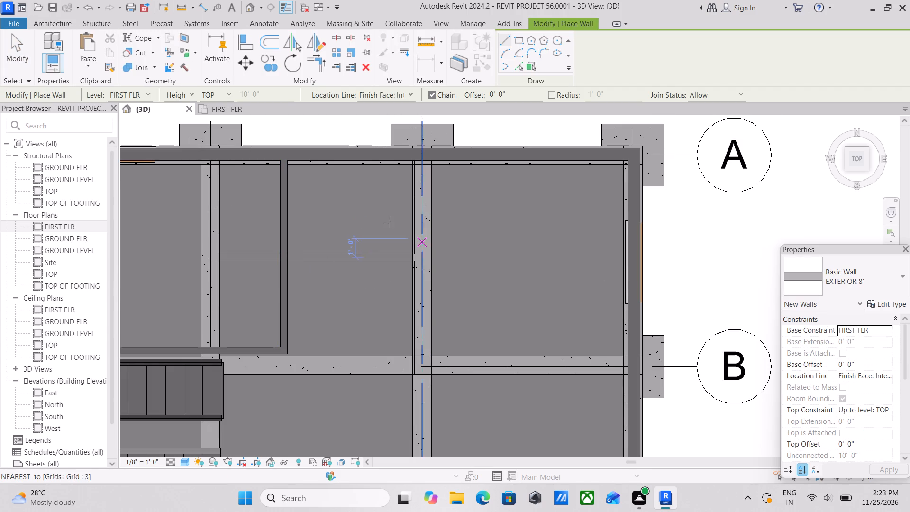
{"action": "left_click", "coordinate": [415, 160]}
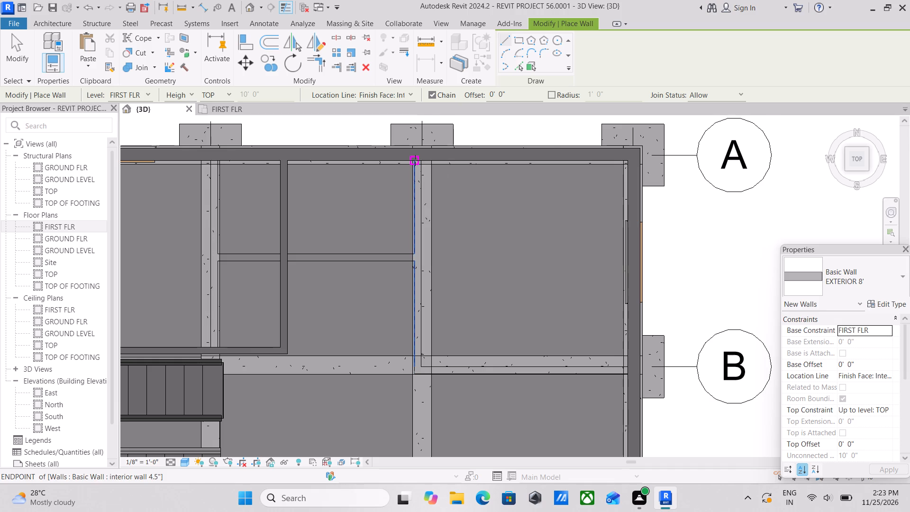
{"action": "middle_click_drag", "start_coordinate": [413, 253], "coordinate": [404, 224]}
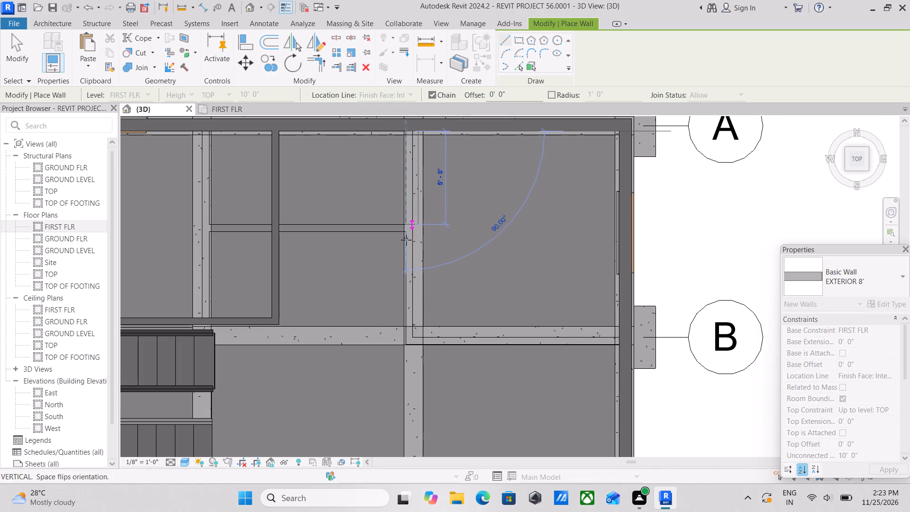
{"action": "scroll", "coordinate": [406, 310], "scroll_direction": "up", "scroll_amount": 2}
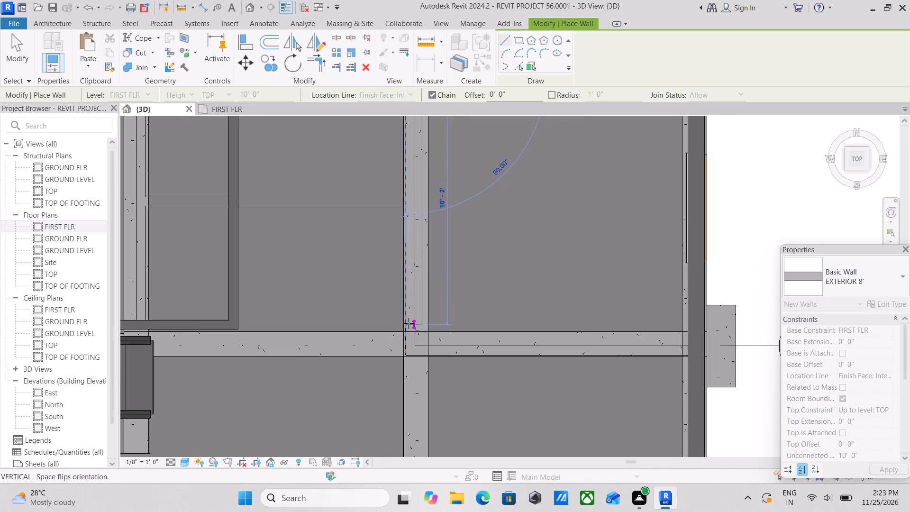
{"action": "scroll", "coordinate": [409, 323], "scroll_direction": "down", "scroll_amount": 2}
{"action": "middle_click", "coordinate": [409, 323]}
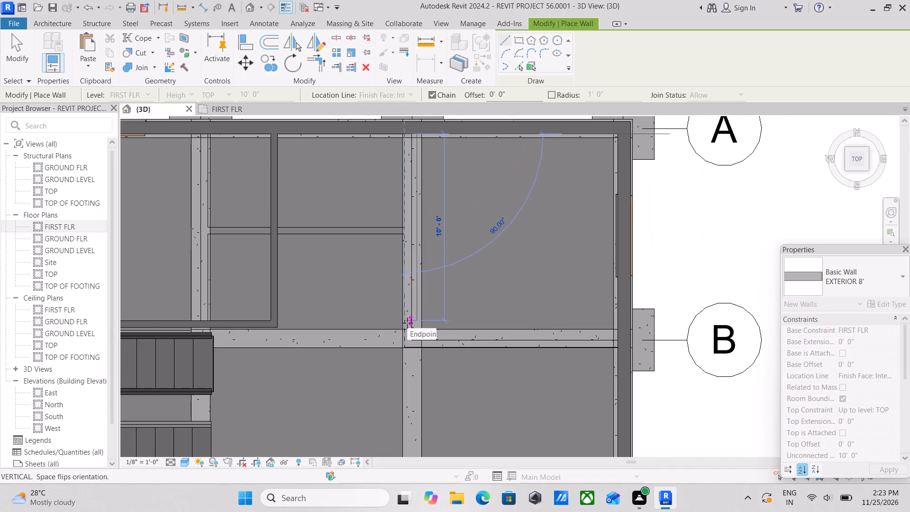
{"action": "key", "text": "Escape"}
Switch the type for new walls to Basic Wall: interior wall 4.5".
{"action": "left_click", "coordinate": [872, 279]}
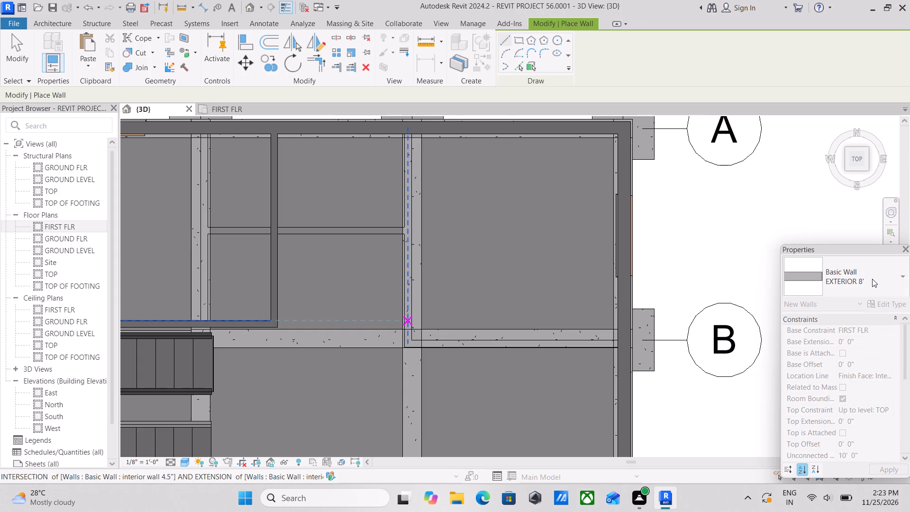
{"action": "left_click", "coordinate": [883, 281]}
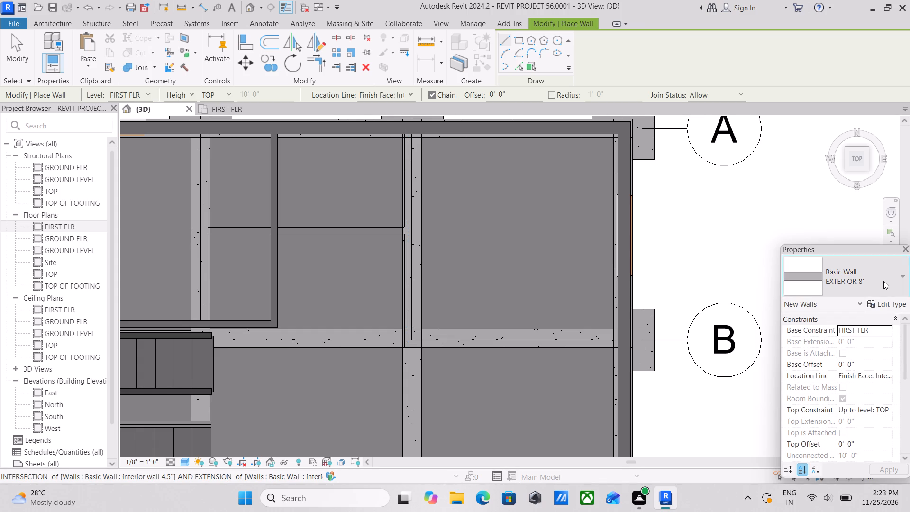
{"action": "scroll", "coordinate": [811, 55], "scroll_direction": "up", "scroll_amount": 2}
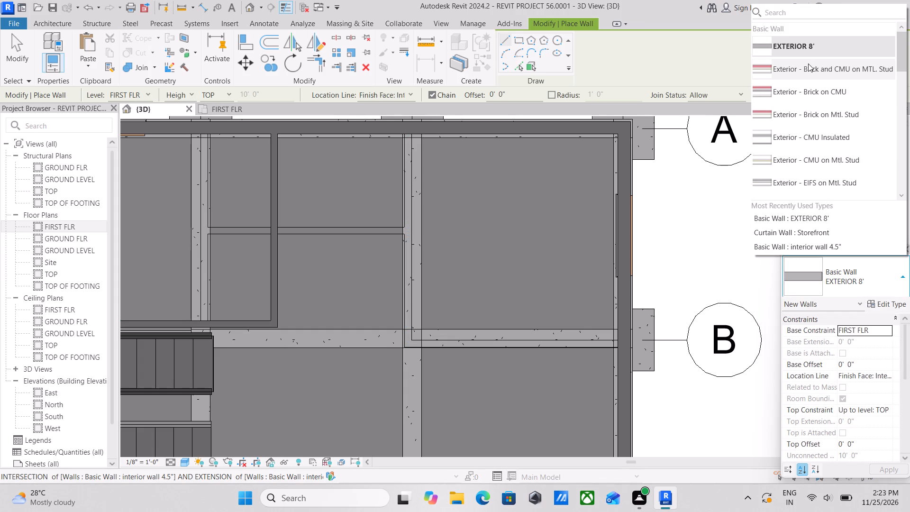
{"action": "scroll", "coordinate": [803, 71], "scroll_direction": "down", "scroll_amount": 2}
{"action": "scroll", "coordinate": [801, 74], "scroll_direction": "up", "scroll_amount": 2}
{"action": "scroll", "coordinate": [800, 75], "scroll_direction": "down", "scroll_amount": 1}
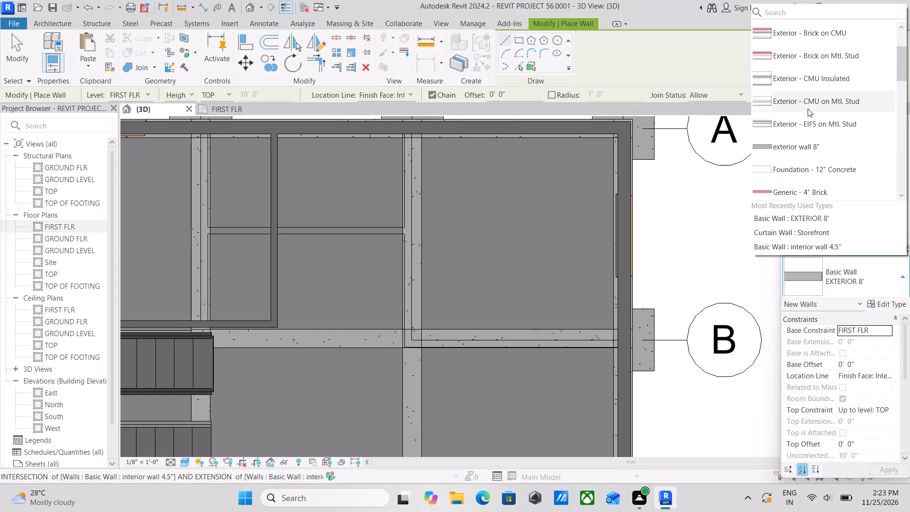
{"action": "scroll", "coordinate": [822, 147], "scroll_direction": "up", "scroll_amount": 2}
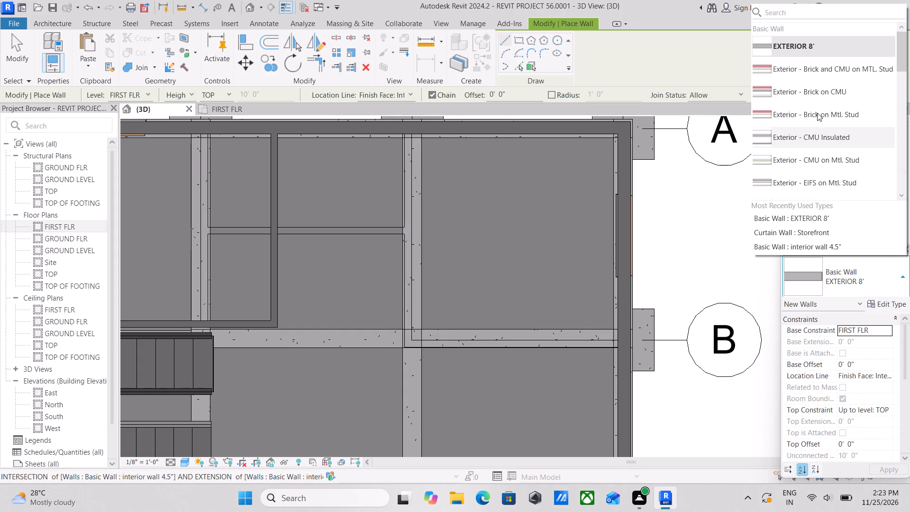
{"action": "scroll", "coordinate": [809, 146], "scroll_direction": "down", "scroll_amount": 2}
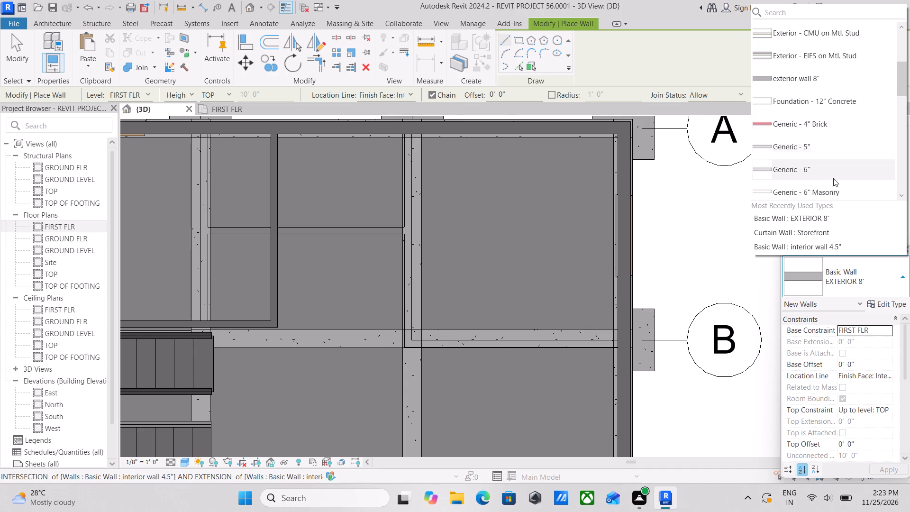
{"action": "scroll", "coordinate": [834, 190], "scroll_direction": "down", "scroll_amount": 2}
{"action": "left_click", "coordinate": [828, 248]}
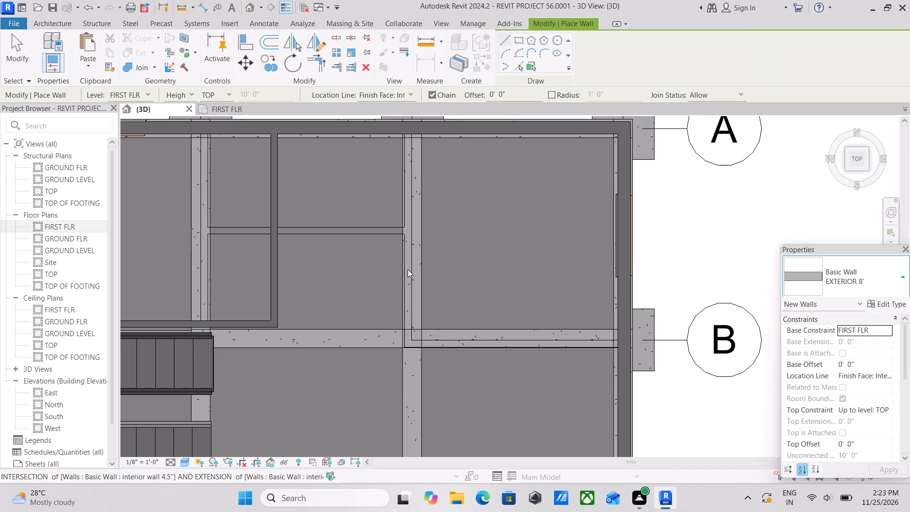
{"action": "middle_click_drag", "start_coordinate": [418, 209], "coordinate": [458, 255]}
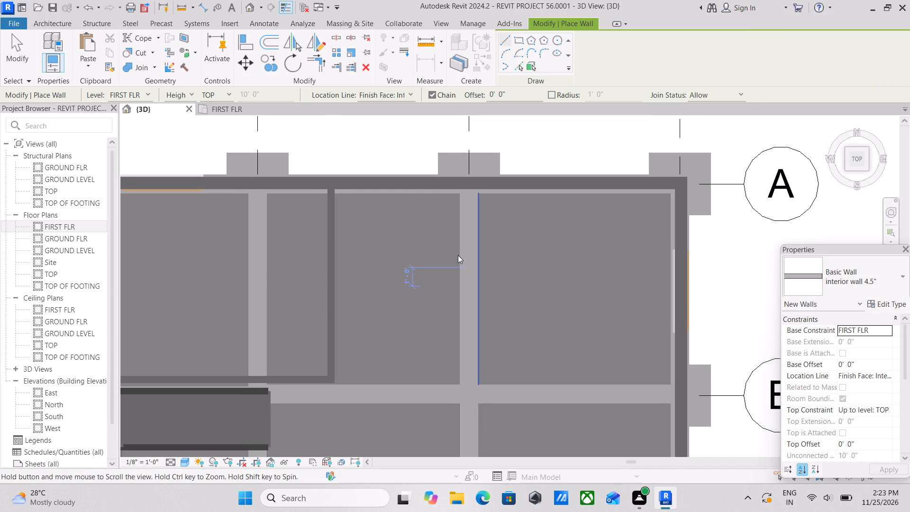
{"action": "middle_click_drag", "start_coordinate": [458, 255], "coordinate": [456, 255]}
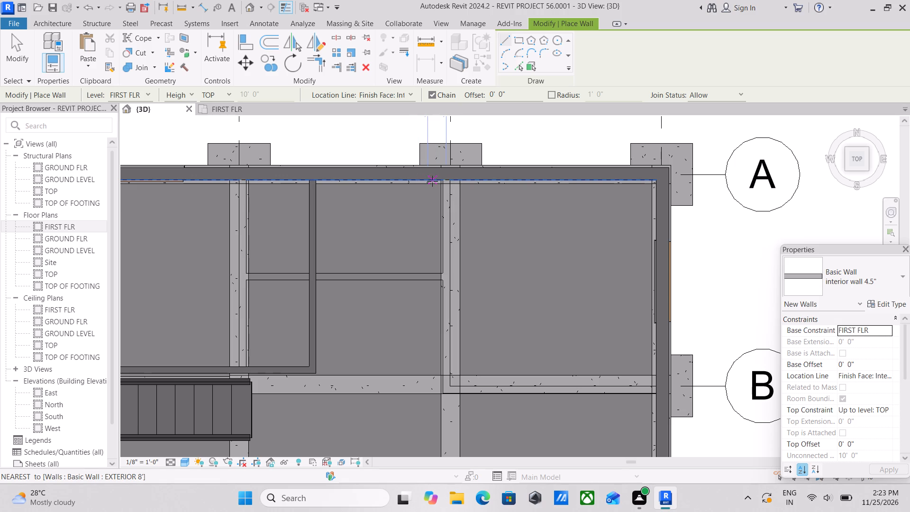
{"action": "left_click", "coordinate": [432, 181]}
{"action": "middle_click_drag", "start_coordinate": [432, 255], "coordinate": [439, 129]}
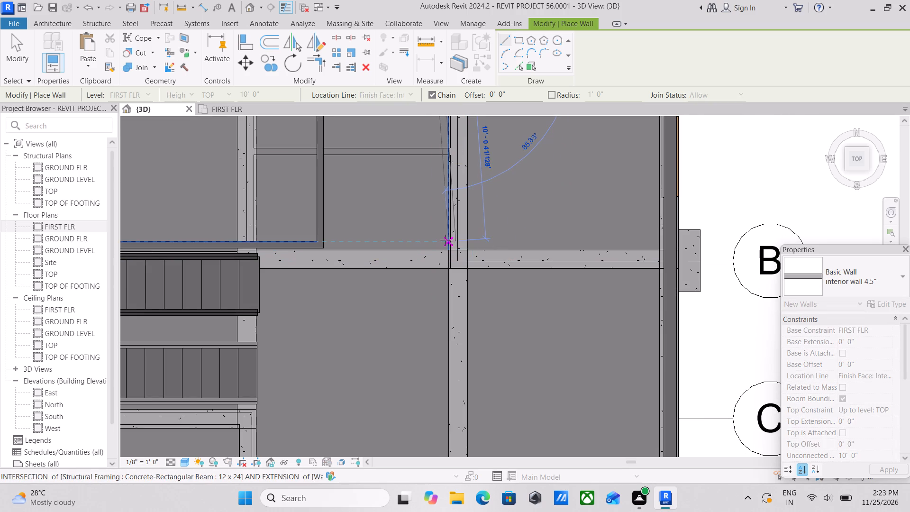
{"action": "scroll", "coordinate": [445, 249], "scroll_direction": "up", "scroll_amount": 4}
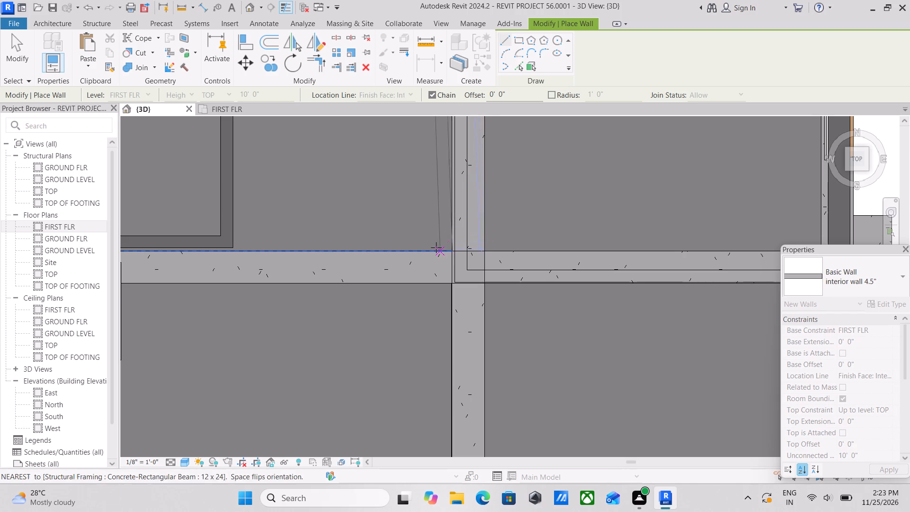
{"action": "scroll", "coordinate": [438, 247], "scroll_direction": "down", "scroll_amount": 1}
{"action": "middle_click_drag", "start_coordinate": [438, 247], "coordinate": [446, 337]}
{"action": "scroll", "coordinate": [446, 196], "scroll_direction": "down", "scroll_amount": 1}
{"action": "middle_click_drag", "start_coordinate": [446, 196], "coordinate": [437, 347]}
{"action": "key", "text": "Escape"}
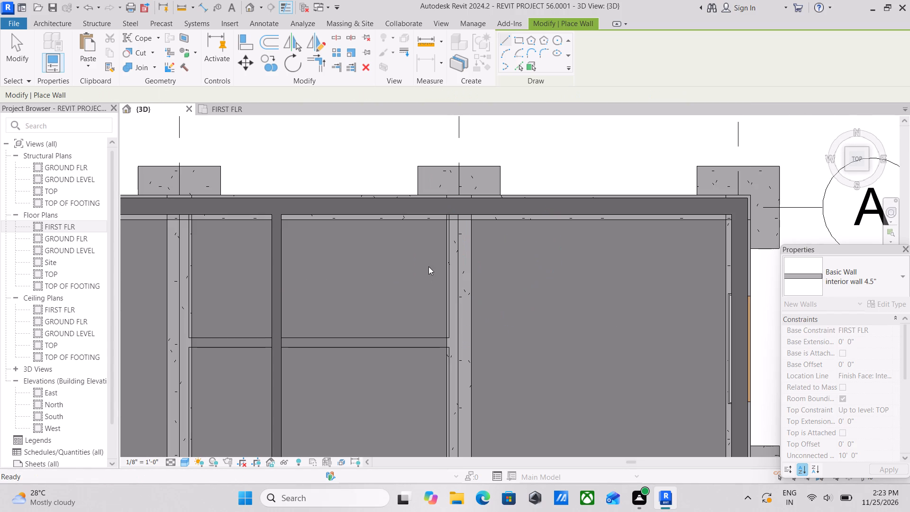
Draw a 4.5" interior wall about 10' - 4" long beside grid 3, from the rear exterior wall to the grid B beam.
{"action": "scroll", "coordinate": [466, 226], "scroll_direction": "up", "scroll_amount": 3}
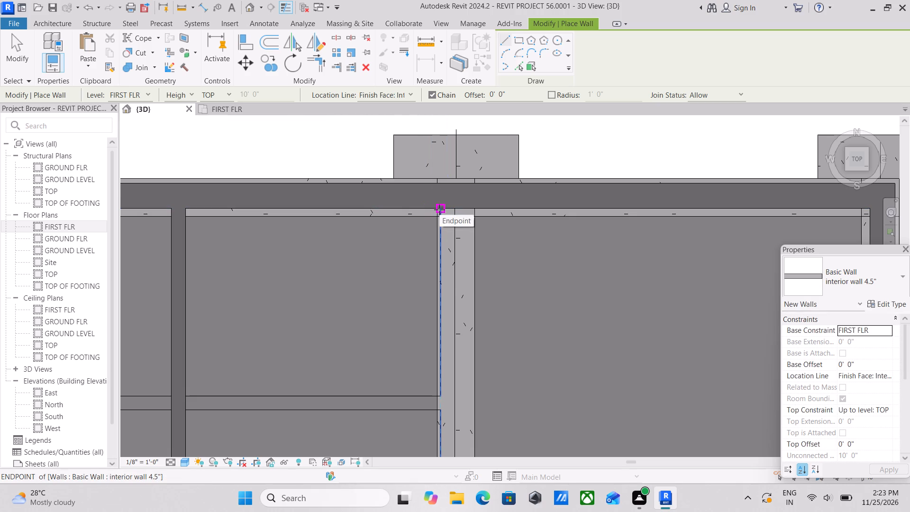
{"action": "scroll", "coordinate": [439, 210], "scroll_direction": "down", "scroll_amount": 7}
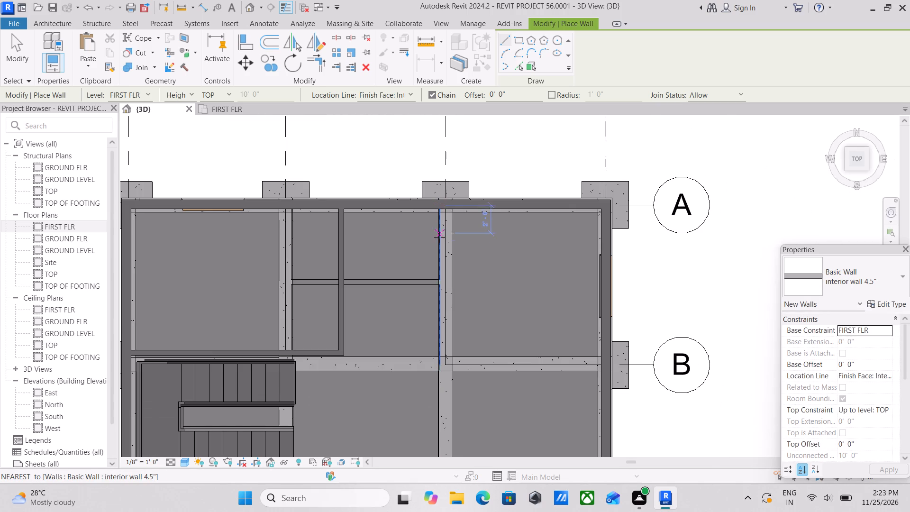
{"action": "left_click", "coordinate": [438, 208]}
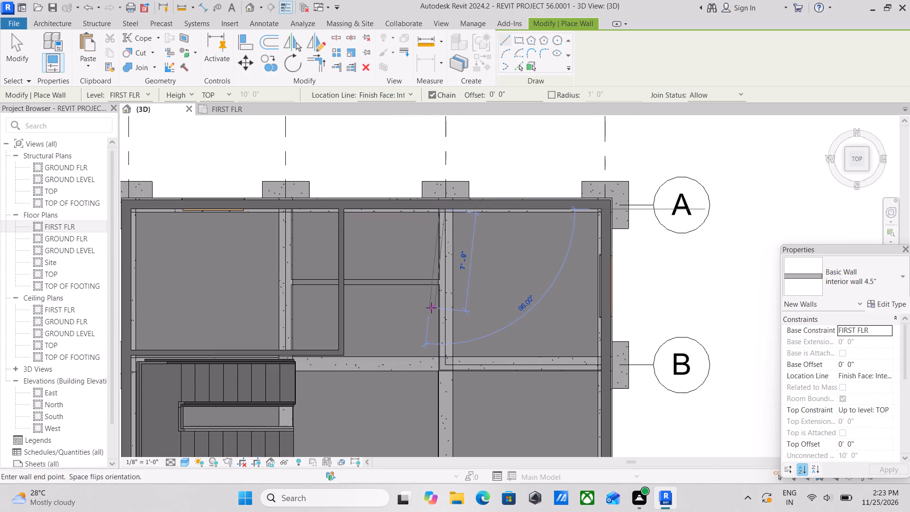
{"action": "scroll", "coordinate": [437, 349], "scroll_direction": "up", "scroll_amount": 4}
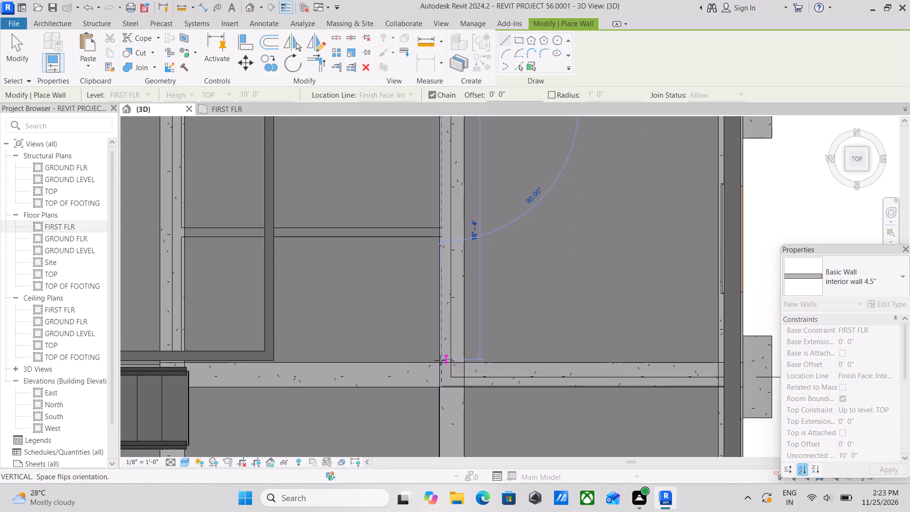
{"action": "left_click", "coordinate": [440, 361]}
{"action": "key", "text": "Escape"}
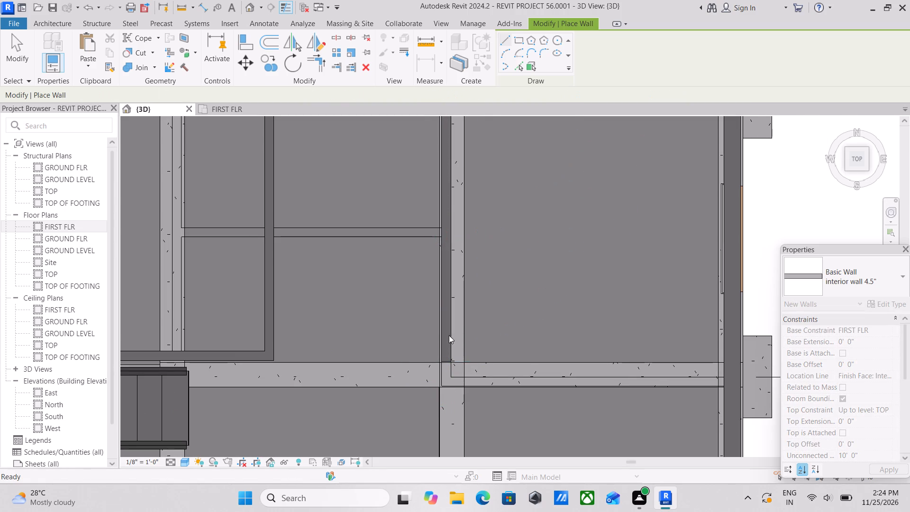
Draw an 11' - 6" long 4.5" interior wall from the middle of the grid 3 partition across to the grid 4 exterior wall.
{"action": "middle_click_drag", "start_coordinate": [479, 255], "coordinate": [478, 257]}
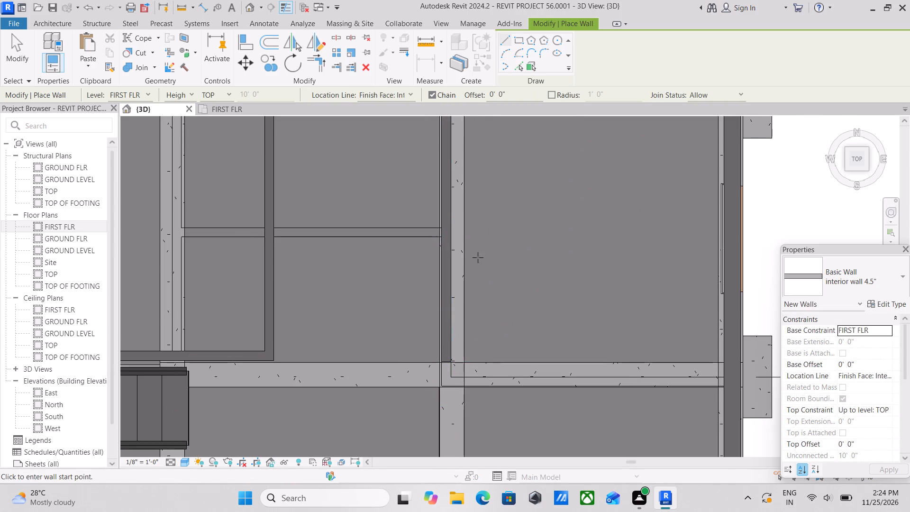
{"action": "middle_click_drag", "start_coordinate": [478, 257], "coordinate": [447, 336]}
{"action": "scroll", "coordinate": [463, 310], "scroll_direction": "down", "scroll_amount": 2}
{"action": "middle_click_drag", "start_coordinate": [463, 310], "coordinate": [435, 290]}
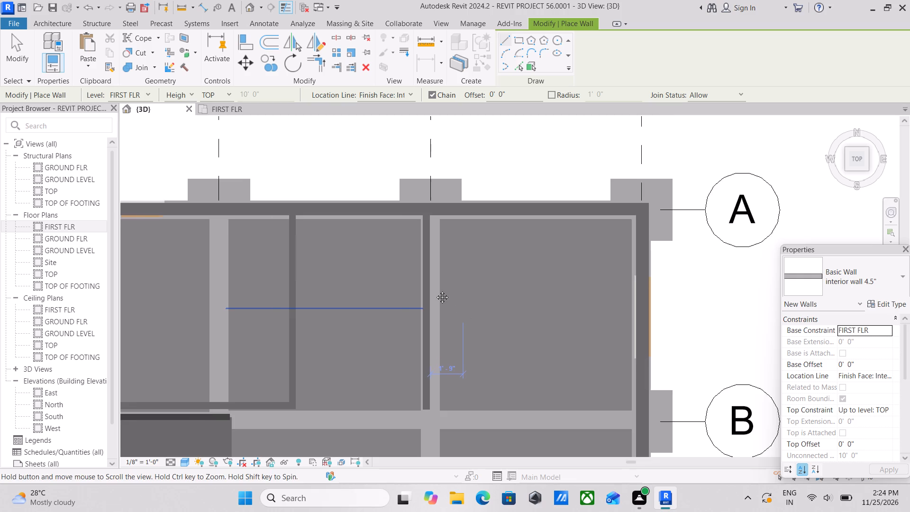
{"action": "middle_click_drag", "start_coordinate": [435, 290], "coordinate": [421, 275]}
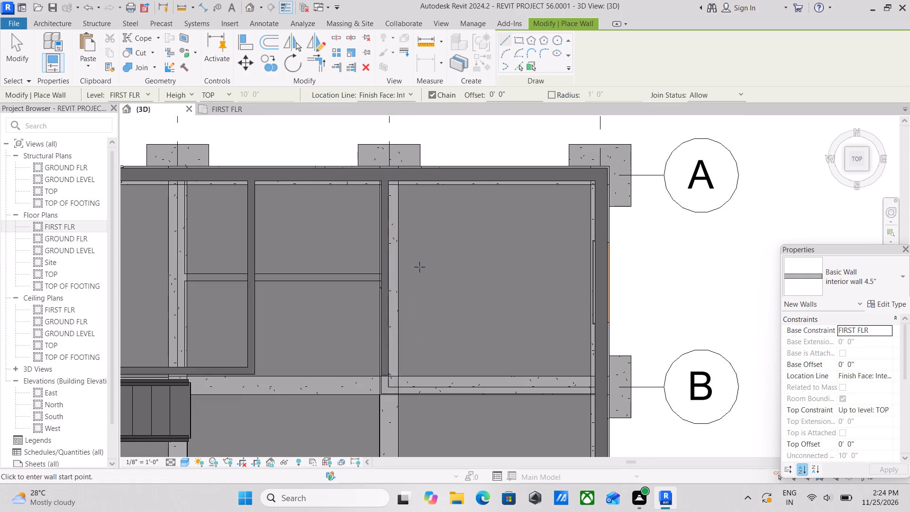
{"action": "left_click", "coordinate": [386, 280]}
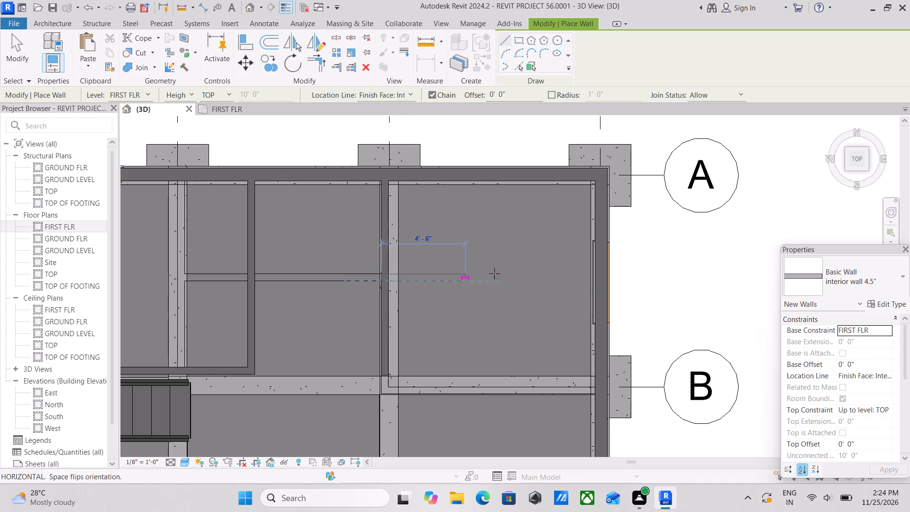
{"action": "left_click", "coordinate": [596, 279]}
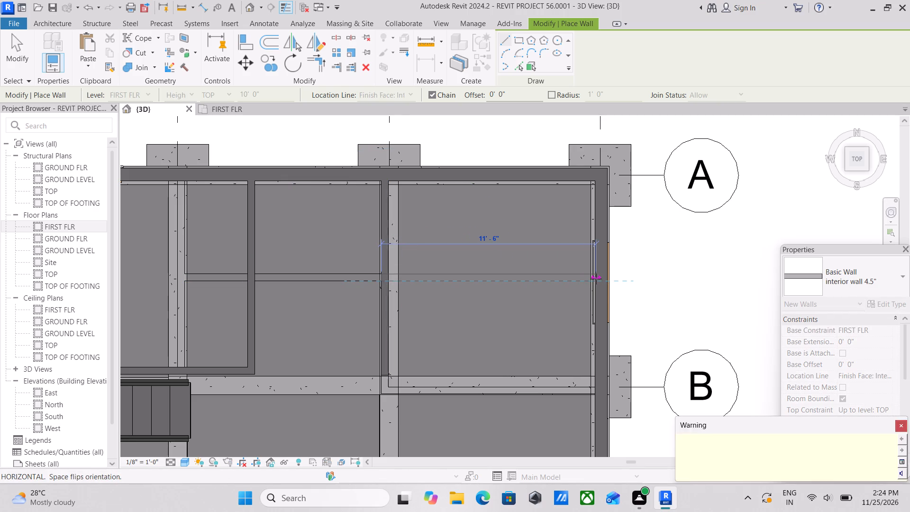
{"action": "key", "text": "Escape"}
{"action": "scroll", "coordinate": [599, 299], "scroll_direction": "up", "scroll_amount": 2}
{"action": "key", "text": "Escape"}
Move the rear exterior wall along grid A outward 1 7/16" to line up with the beam's outer edge.
{"action": "scroll", "coordinate": [602, 236], "scroll_direction": "up", "scroll_amount": 2}
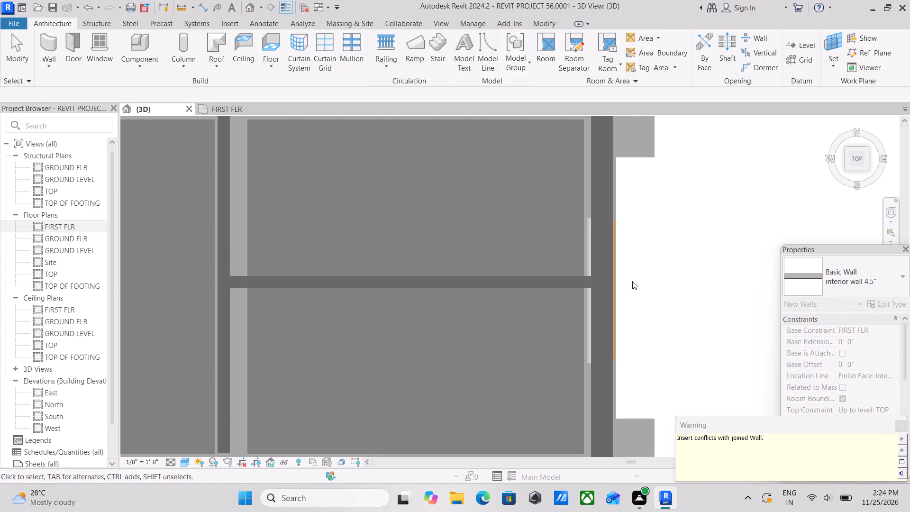
{"action": "scroll", "coordinate": [626, 286], "scroll_direction": "up", "scroll_amount": 1}
{"action": "middle_click_drag", "start_coordinate": [624, 285], "coordinate": [619, 303]}
{"action": "scroll", "coordinate": [619, 301], "scroll_direction": "down", "scroll_amount": 5}
{"action": "scroll", "coordinate": [471, 174], "scroll_direction": "down", "scroll_amount": 1}
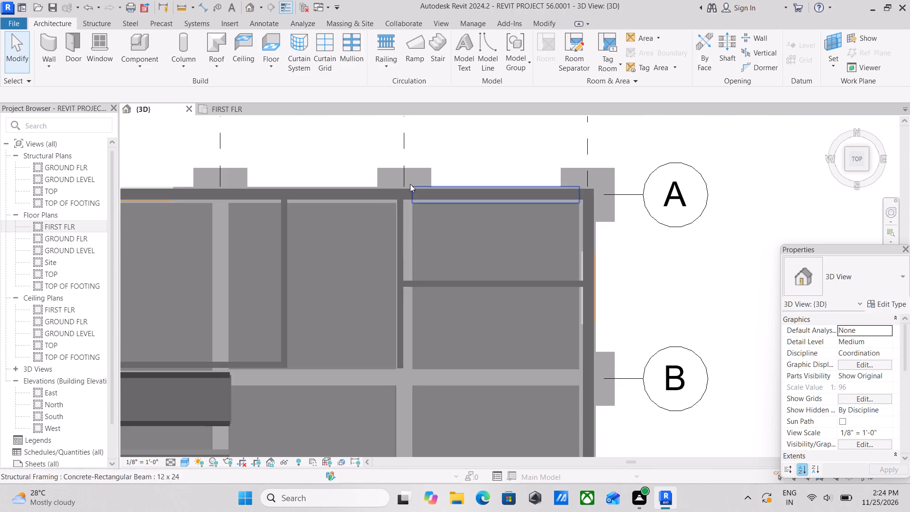
{"action": "middle_click_drag", "start_coordinate": [366, 188], "coordinate": [491, 200]}
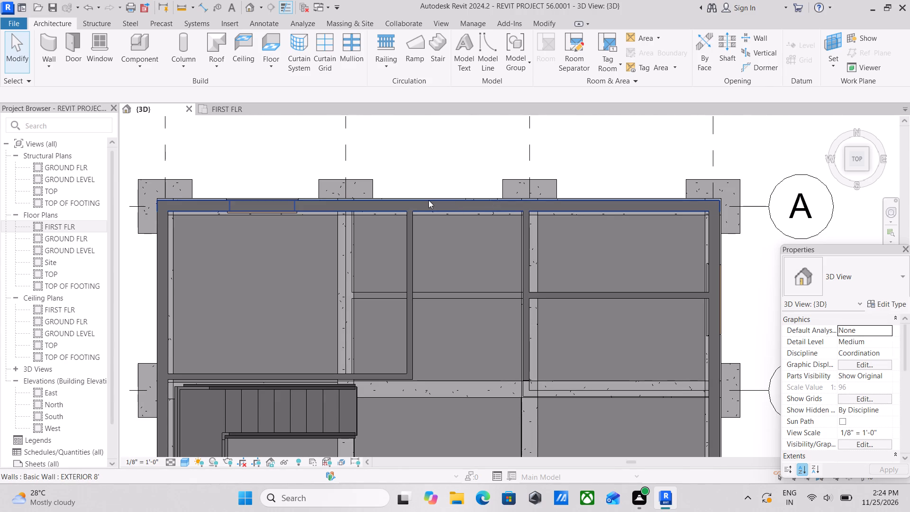
{"action": "left_click", "coordinate": [428, 200]}
{"action": "scroll", "coordinate": [495, 200], "scroll_direction": "up", "scroll_amount": 2}
{"action": "middle_click_drag", "start_coordinate": [404, 170], "coordinate": [409, 172]}
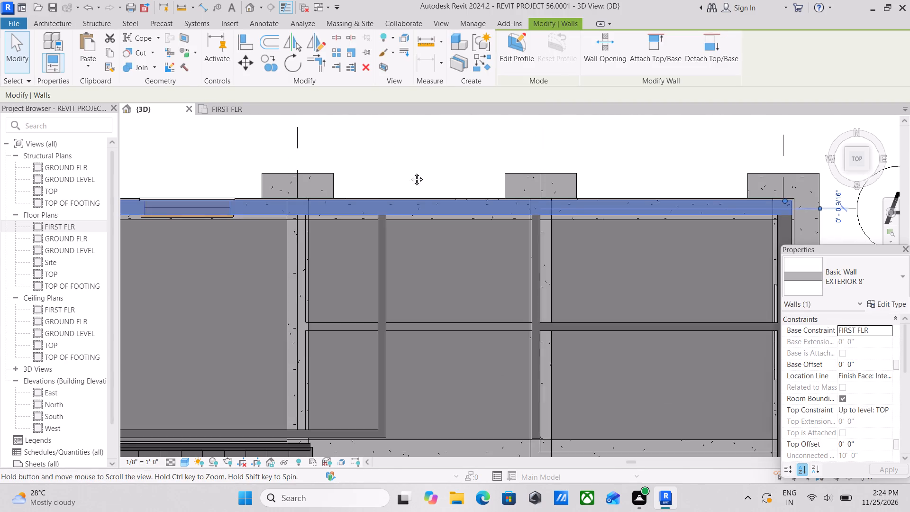
{"action": "middle_click_drag", "start_coordinate": [409, 172], "coordinate": [440, 181]}
{"action": "left_click", "coordinate": [245, 62]}
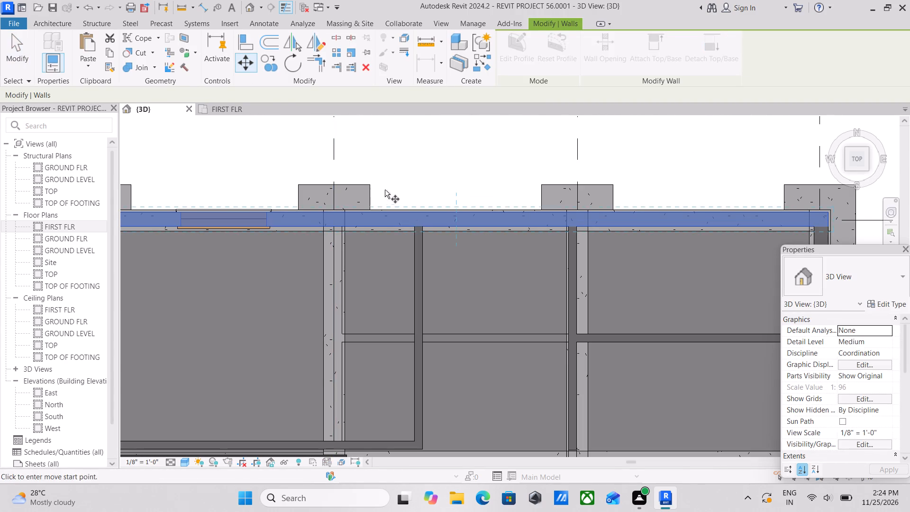
{"action": "scroll", "coordinate": [416, 214], "scroll_direction": "up", "scroll_amount": 8}
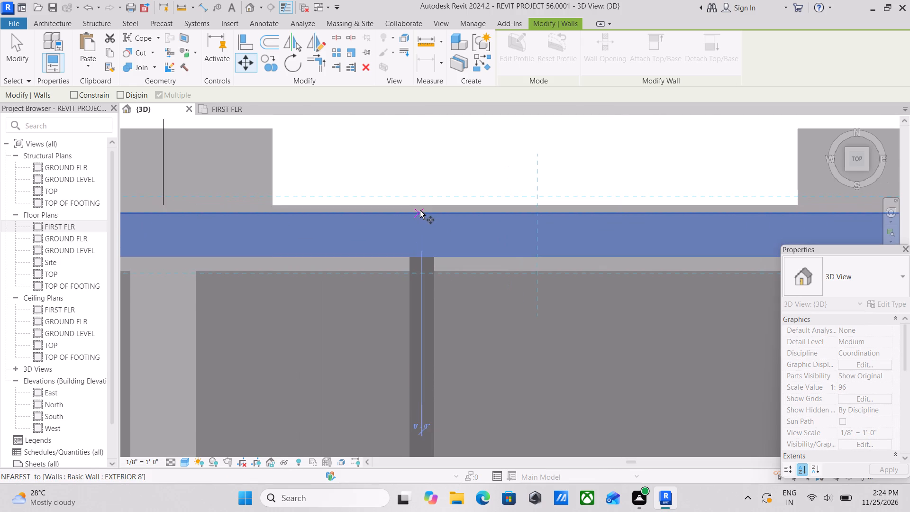
{"action": "scroll", "coordinate": [303, 208], "scroll_direction": "down", "scroll_amount": 1}
{"action": "middle_click_drag", "start_coordinate": [444, 220], "coordinate": [340, 268]}
{"action": "left_click", "coordinate": [387, 259]}
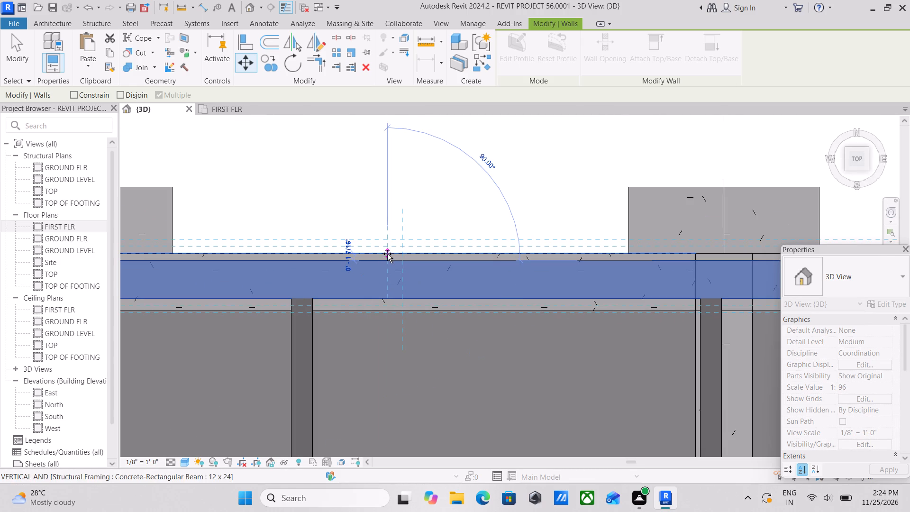
{"action": "left_click", "coordinate": [387, 252]}
{"action": "scroll", "coordinate": [387, 252], "scroll_direction": "down", "scroll_amount": 7}
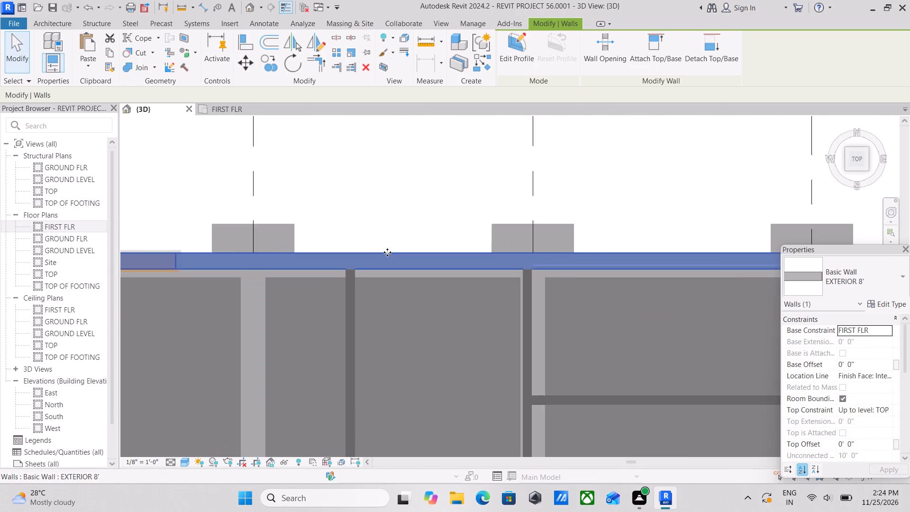
{"action": "scroll", "coordinate": [387, 252], "scroll_direction": "down", "scroll_amount": 1}
{"action": "key", "text": "Escape"}
Move the exterior wall along grid 4 outward 1 17/64" to line up with the beam's outer edge.
{"action": "scroll", "coordinate": [432, 287], "scroll_direction": "down", "scroll_amount": 3}
{"action": "middle_click_drag", "start_coordinate": [419, 284], "coordinate": [493, 255]}
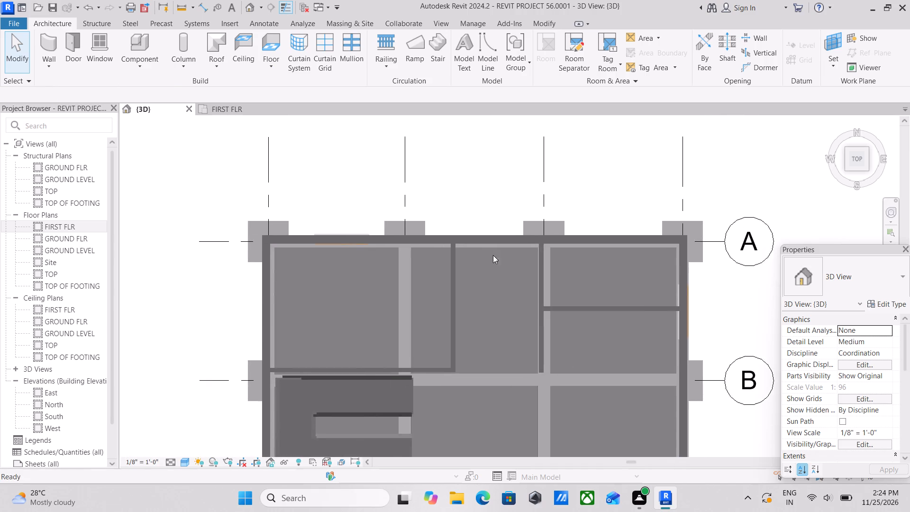
{"action": "scroll", "coordinate": [275, 248], "scroll_direction": "up", "scroll_amount": 3}
{"action": "middle_click_drag", "start_coordinate": [260, 267], "coordinate": [171, 239]}
{"action": "middle_click_drag", "start_coordinate": [521, 252], "coordinate": [389, 247]}
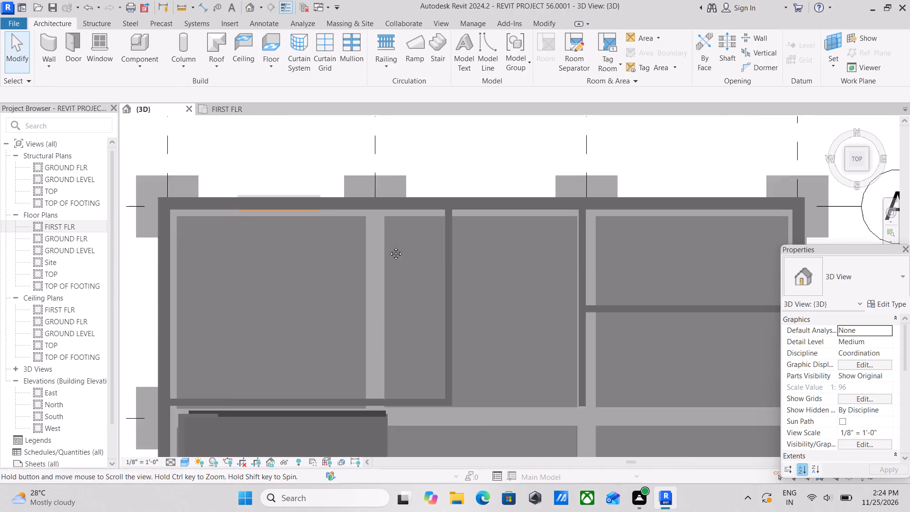
{"action": "middle_click_drag", "start_coordinate": [389, 247], "coordinate": [282, 246]}
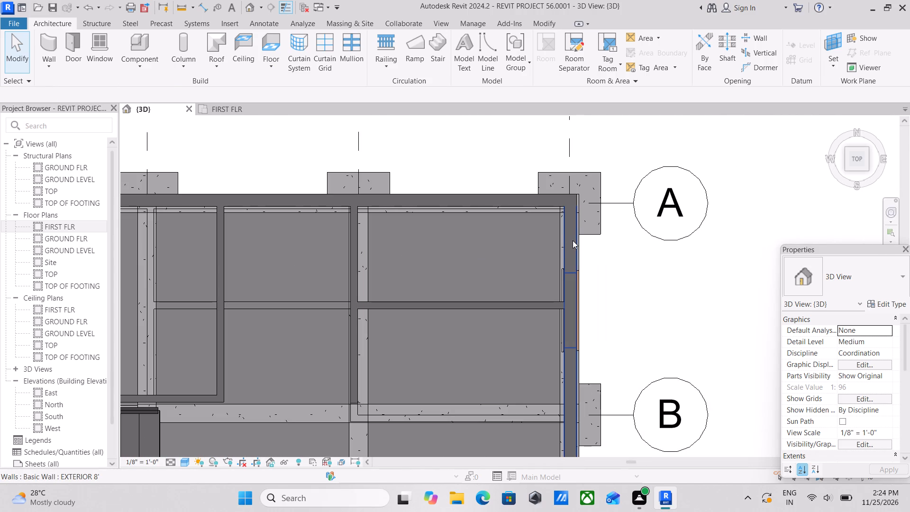
{"action": "left_click", "coordinate": [573, 240]}
{"action": "scroll", "coordinate": [603, 252], "scroll_direction": "up", "scroll_amount": 3}
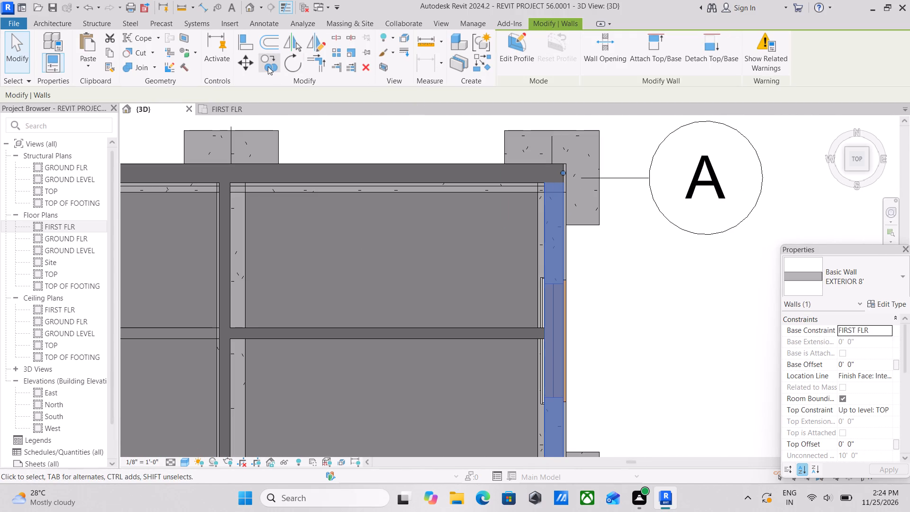
{"action": "left_click", "coordinate": [243, 64]}
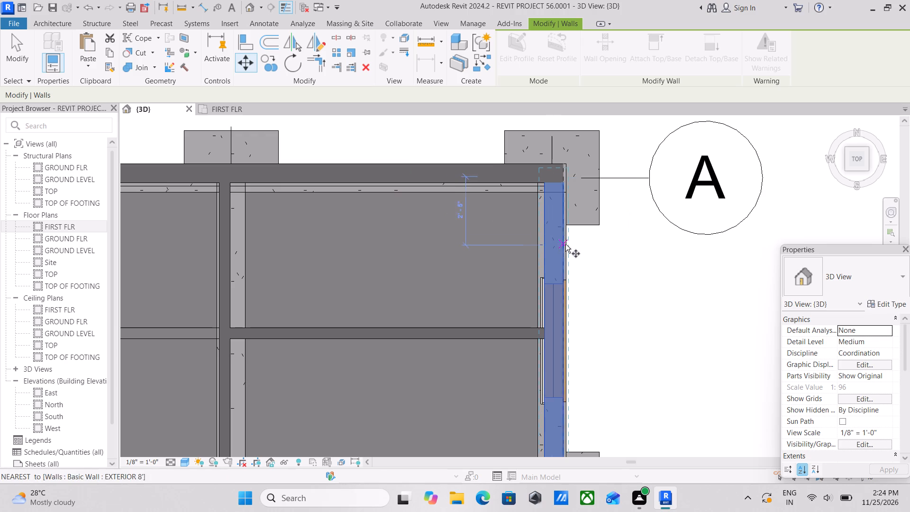
{"action": "scroll", "coordinate": [565, 244], "scroll_direction": "up", "scroll_amount": 10}
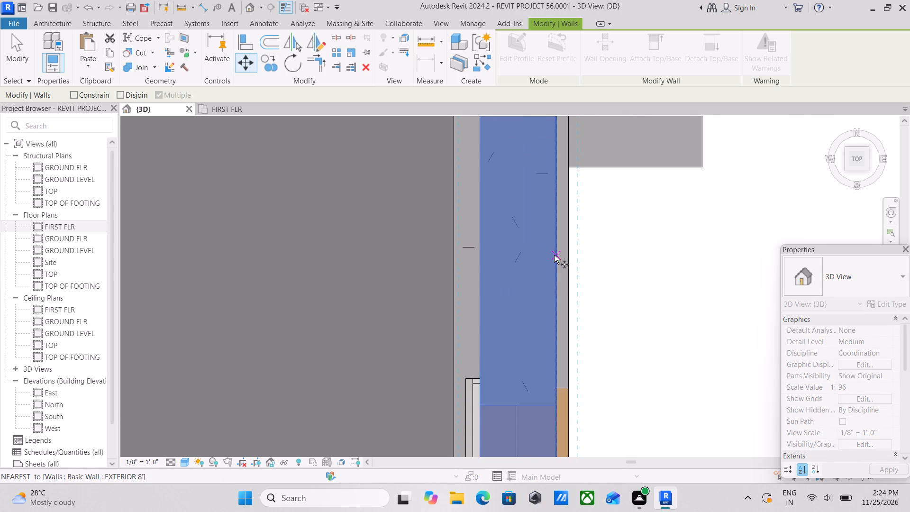
{"action": "left_click", "coordinate": [554, 255]}
{"action": "left_click", "coordinate": [568, 257]}
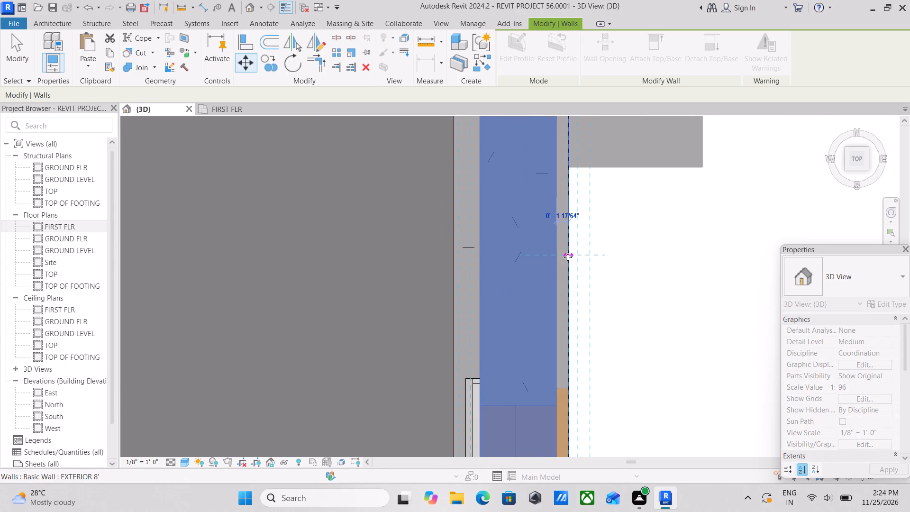
{"action": "scroll", "coordinate": [568, 257], "scroll_direction": "down", "scroll_amount": 5}
{"action": "key", "text": "Escape"}
Shift the new cross partition between grids 3 and 4 by 1' - 0" toward grid B, to 4' - 9 5/16" from it.
{"action": "scroll", "coordinate": [568, 257], "scroll_direction": "down", "scroll_amount": 8}
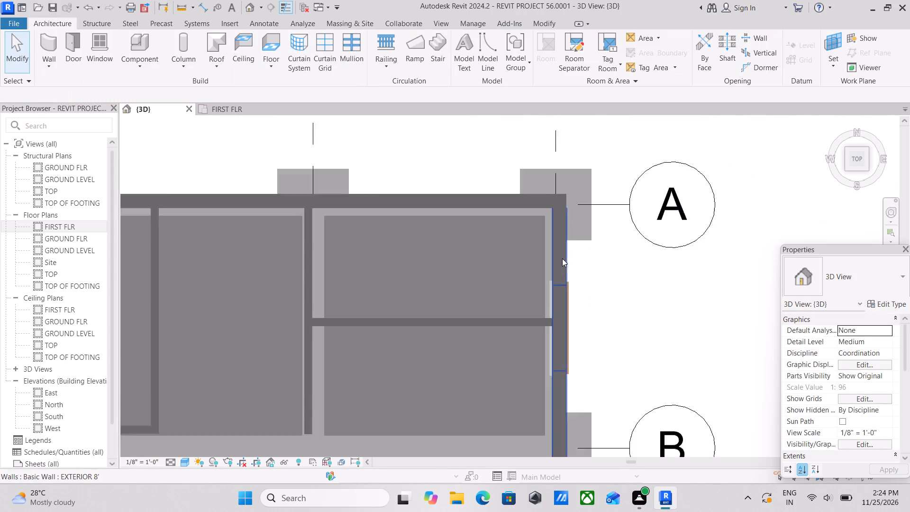
{"action": "middle_click_drag", "start_coordinate": [562, 258], "coordinate": [547, 162]}
{"action": "scroll", "coordinate": [365, 240], "scroll_direction": "down", "scroll_amount": 2}
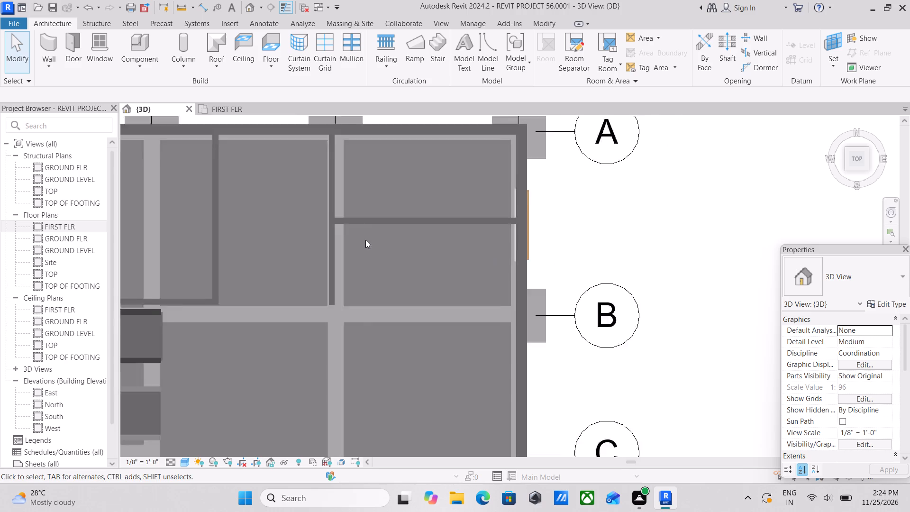
{"action": "scroll", "coordinate": [365, 240], "scroll_direction": "down", "scroll_amount": 4}
{"action": "middle_click_drag", "start_coordinate": [372, 260], "coordinate": [384, 211]}
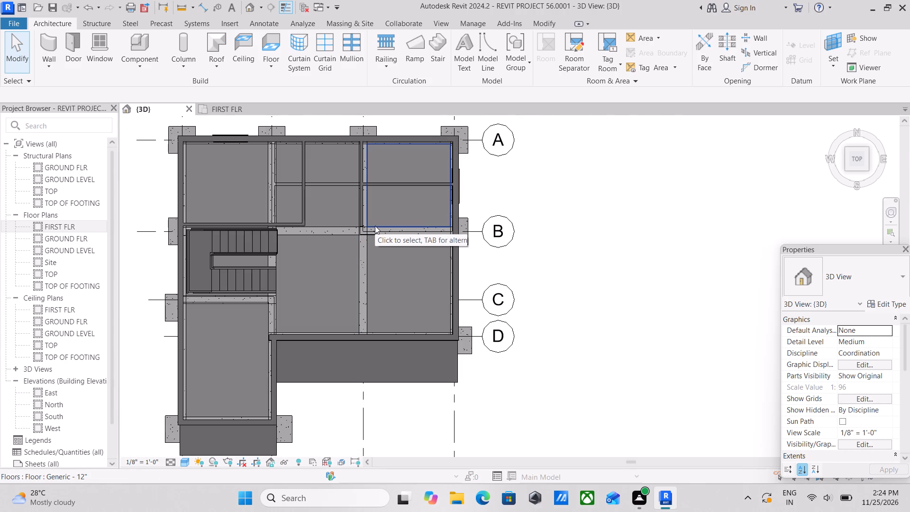
{"action": "scroll", "coordinate": [373, 238], "scroll_direction": "up", "scroll_amount": 1}
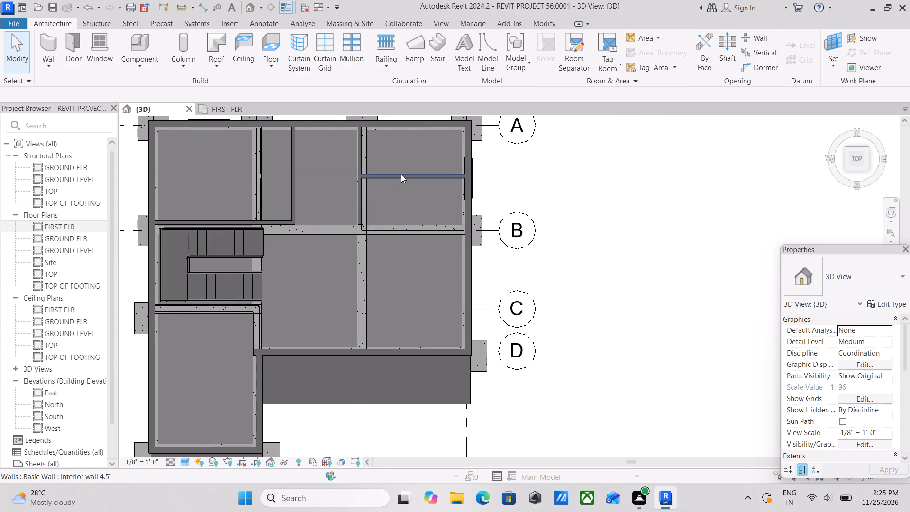
{"action": "left_click", "coordinate": [401, 174]}
{"action": "scroll", "coordinate": [401, 174], "scroll_direction": "up", "scroll_amount": 2}
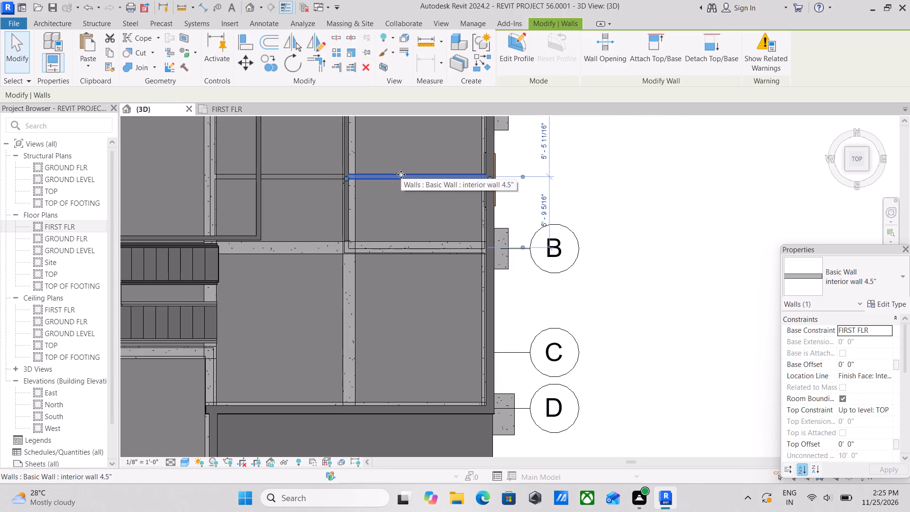
{"action": "key", "text": "Down"}
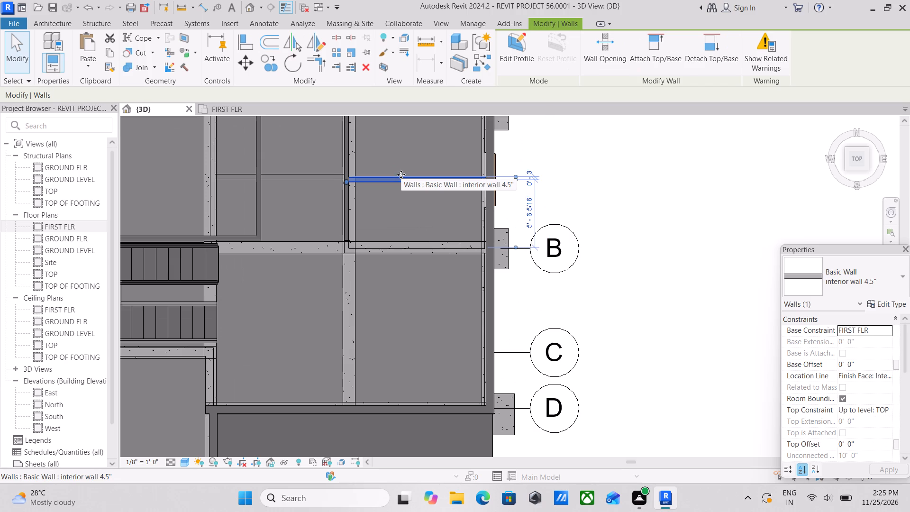
{"action": "key", "text": "Down"}
{"action": "key", "text": "Down"}
{"action": "key", "text": "Down"}
Examine the first-floor layout around the staircase and the open area between grids B and D.
{"action": "scroll", "coordinate": [401, 174], "scroll_direction": "down", "scroll_amount": 1}
{"action": "scroll", "coordinate": [390, 240], "scroll_direction": "up", "scroll_amount": 1}
{"action": "scroll", "coordinate": [390, 240], "scroll_direction": "down", "scroll_amount": 2}
{"action": "scroll", "coordinate": [340, 273], "scroll_direction": "down", "scroll_amount": 1}
{"action": "middle_click_drag", "start_coordinate": [339, 273], "coordinate": [367, 247]}
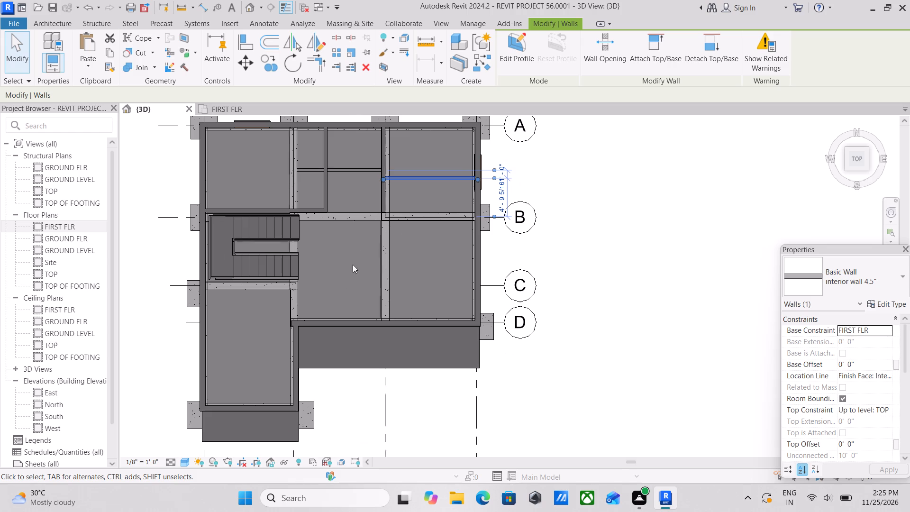
{"action": "scroll", "coordinate": [291, 301], "scroll_direction": "up", "scroll_amount": 3}
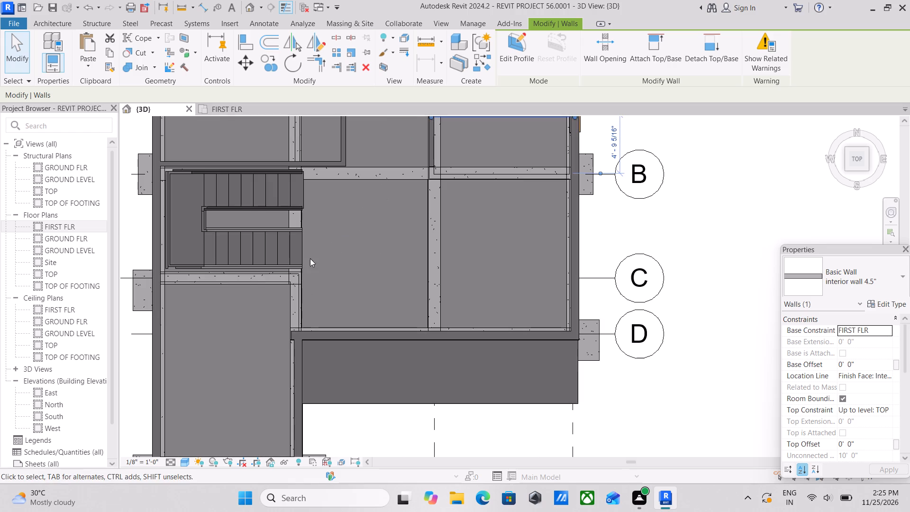
{"action": "scroll", "coordinate": [241, 251], "scroll_direction": "up", "scroll_amount": 1}
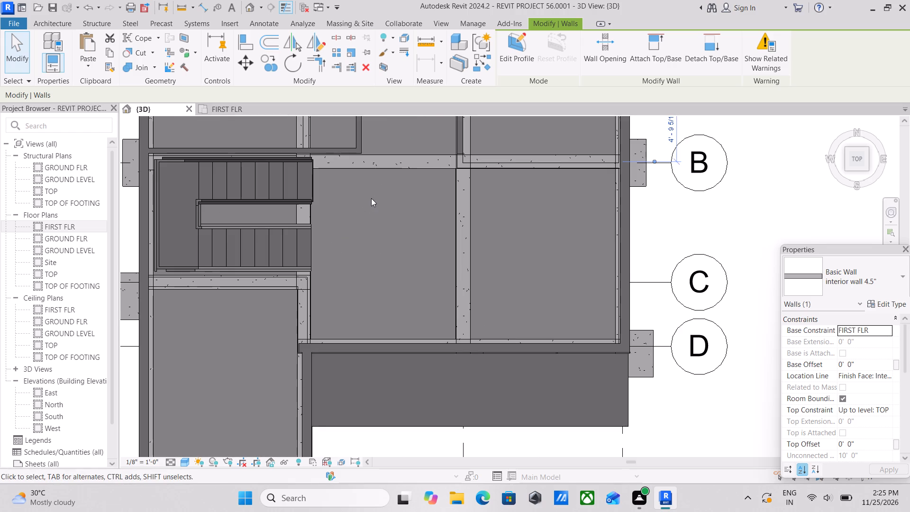
{"action": "middle_click_drag", "start_coordinate": [488, 161], "coordinate": [491, 267]}
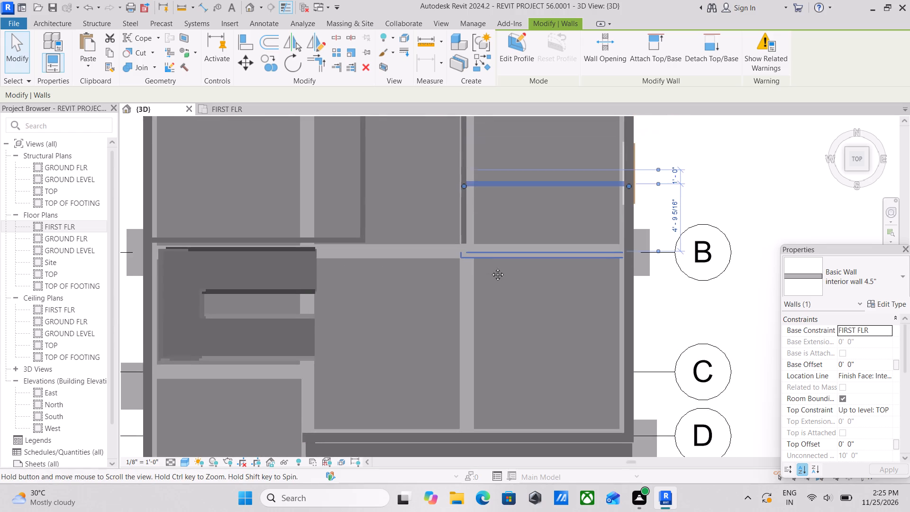
Nudge the cross partition between grids 3 and 4 a further 1' - 5" toward grid B, to 3' - 4 5/16" from it.
{"action": "middle_click_drag", "start_coordinate": [491, 267], "coordinate": [488, 279]}
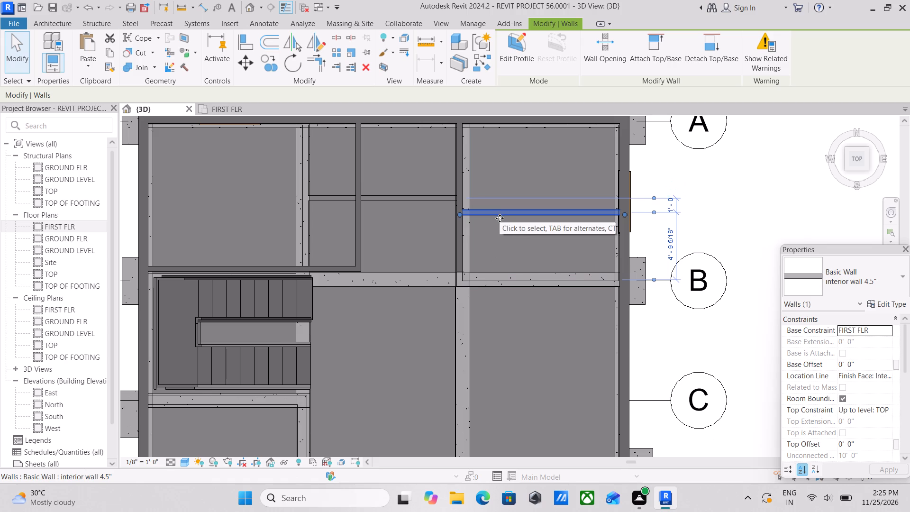
{"action": "scroll", "coordinate": [527, 226], "scroll_direction": "up", "scroll_amount": 3}
{"action": "key", "text": "Escape"}
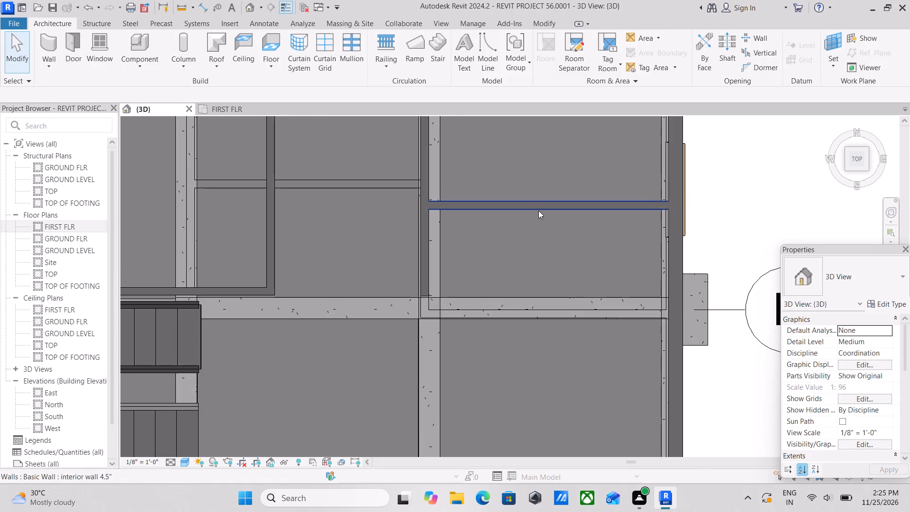
{"action": "left_click", "coordinate": [538, 210]}
{"action": "key", "text": "Down"}
{"action": "key", "text": "Down"}
{"action": "key", "text": "Down"}
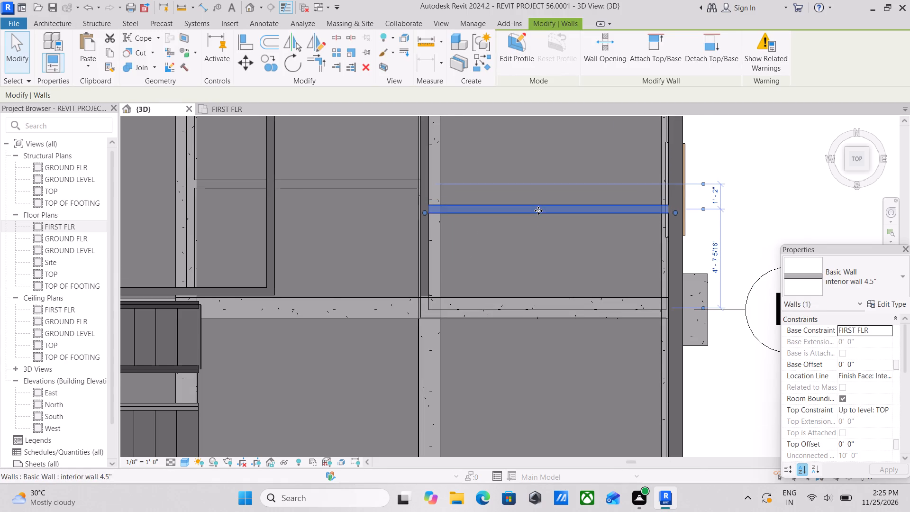
{"action": "key", "text": "Down"}
{"action": "key", "text": "Down"}
{"action": "key", "text": "Down"}
{"action": "key", "text": "Down"}
{"action": "key", "text": "Down"}
{"action": "key", "text": "Down"}
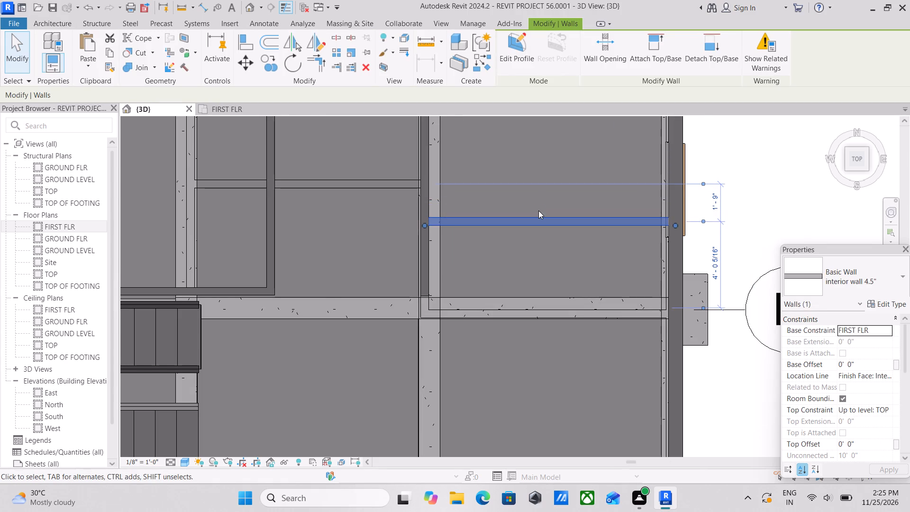
{"action": "key", "text": "Down"}
{"action": "key", "text": "Down"}
{"action": "key", "text": "Down"}
{"action": "key", "text": "Down"}
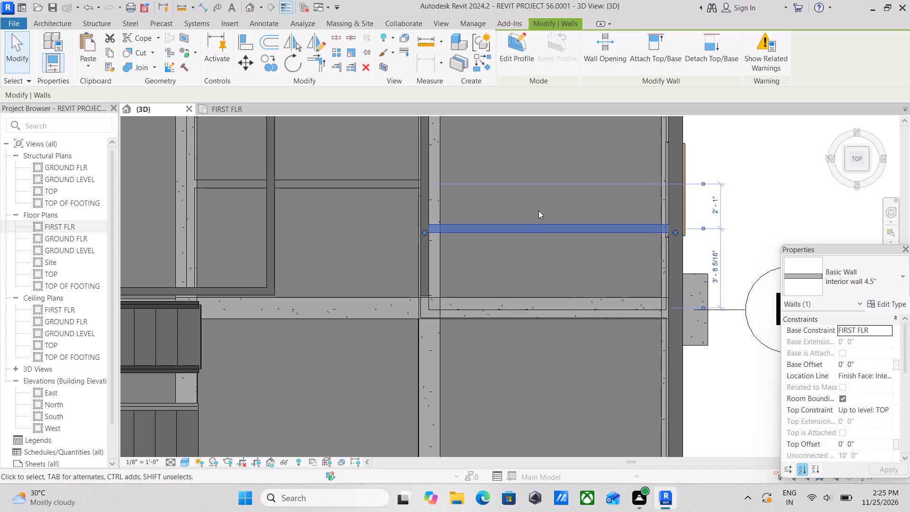
{"action": "key", "text": "Down"}
{"action": "key", "text": "Down"}
{"action": "key", "text": "Down"}
{"action": "key", "text": "Down"}
Extend the 4.5" partition along grid 3 past grid B until its end meets the exterior wall at grid D.
{"action": "scroll", "coordinate": [538, 210], "scroll_direction": "down", "scroll_amount": 3}
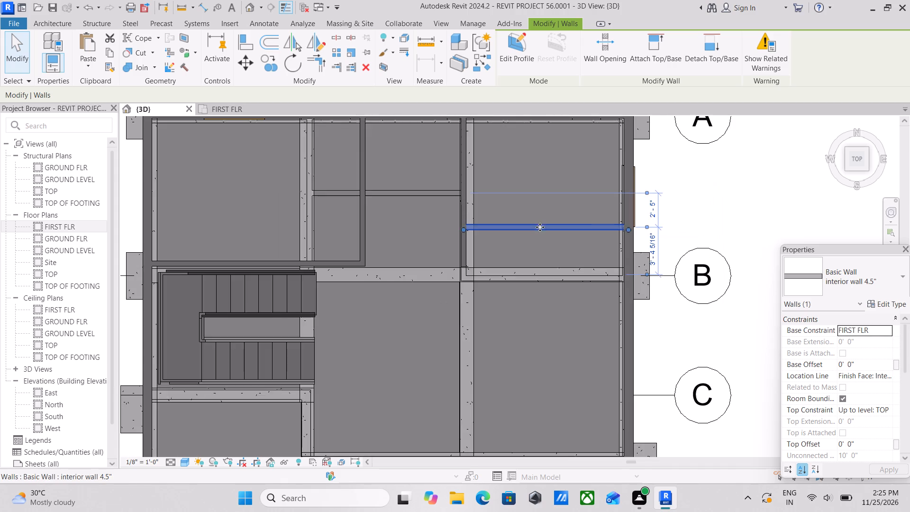
{"action": "scroll", "coordinate": [533, 229], "scroll_direction": "down", "scroll_amount": 1}
{"action": "scroll", "coordinate": [516, 253], "scroll_direction": "up", "scroll_amount": 1}
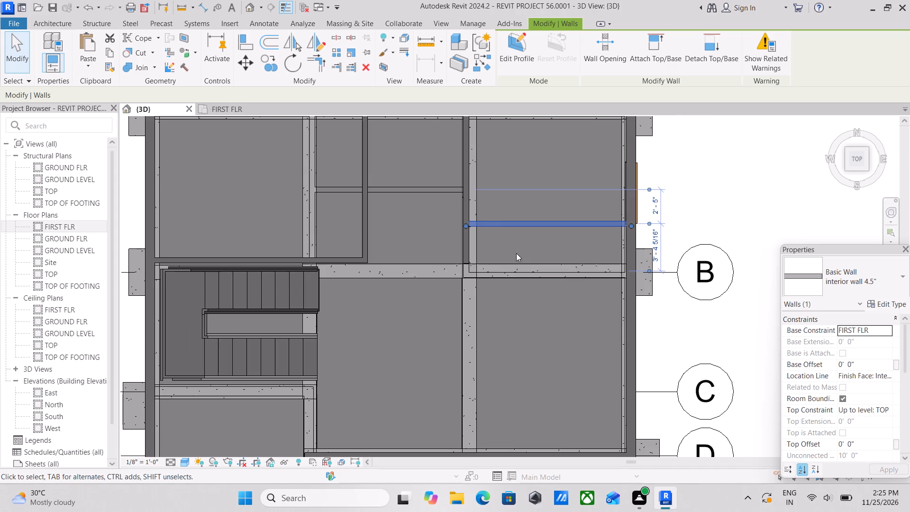
{"action": "scroll", "coordinate": [504, 273], "scroll_direction": "up", "scroll_amount": 2}
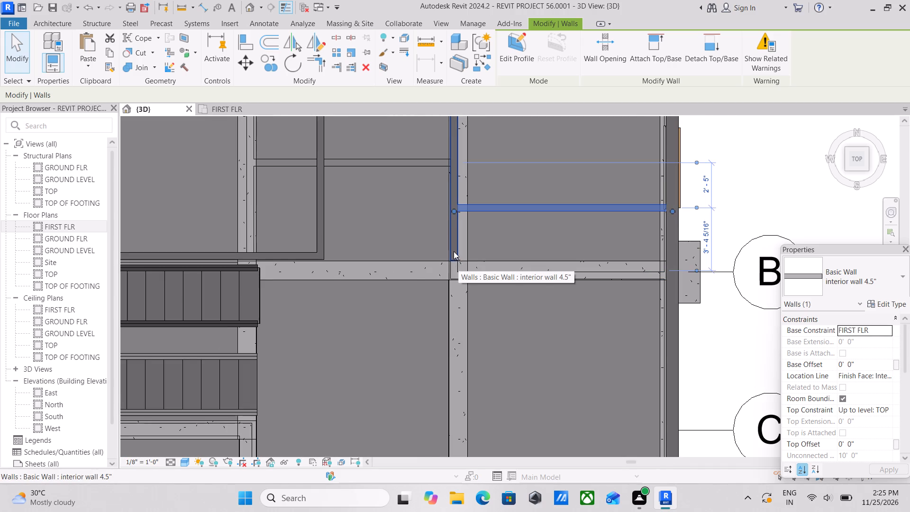
{"action": "left_click", "coordinate": [454, 251]}
{"action": "scroll", "coordinate": [462, 272], "scroll_direction": "up", "scroll_amount": 2}
{"action": "scroll", "coordinate": [462, 272], "scroll_direction": "down", "scroll_amount": 4}
{"action": "middle_click_drag", "start_coordinate": [462, 272], "coordinate": [446, 198]}
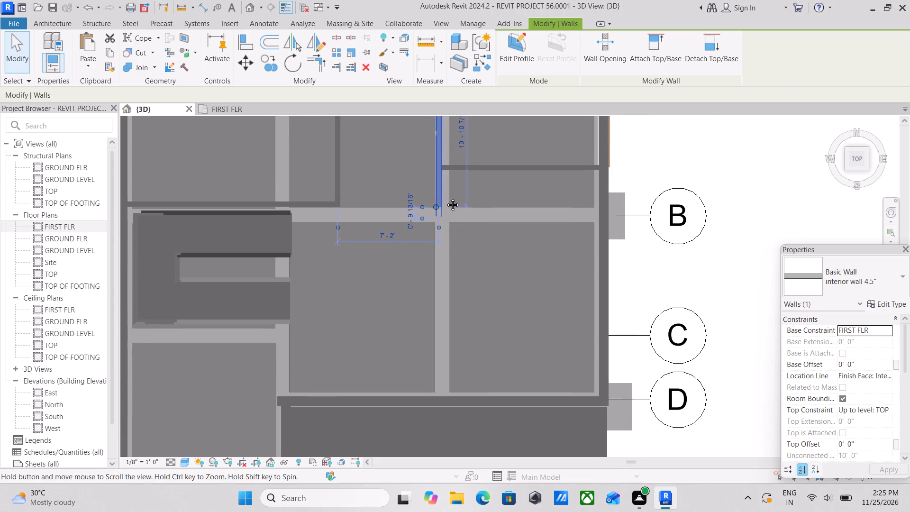
{"action": "middle_click_drag", "start_coordinate": [446, 198], "coordinate": [446, 197]}
{"action": "scroll", "coordinate": [439, 183], "scroll_direction": "up", "scroll_amount": 7}
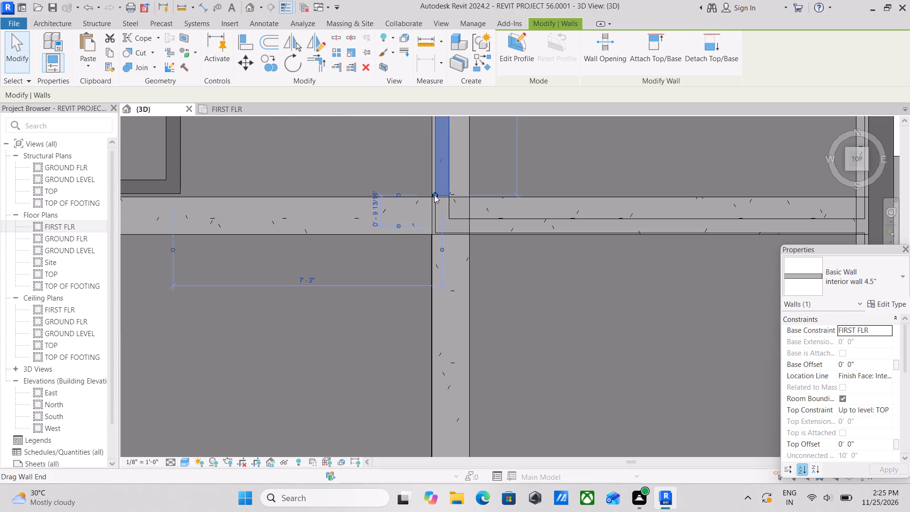
{"action": "left_click_drag", "start_coordinate": [434, 195], "coordinate": [437, 289]}
{"action": "scroll", "coordinate": [437, 289], "scroll_direction": "down", "scroll_amount": 2}
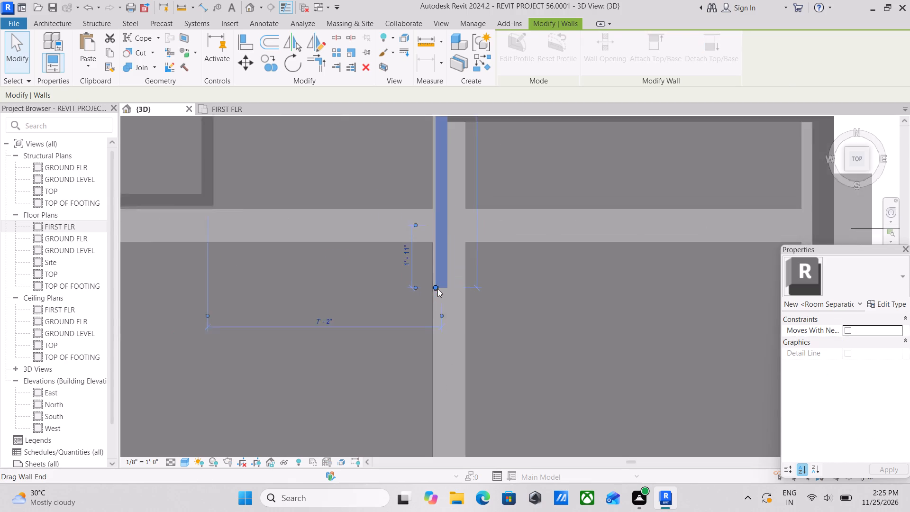
{"action": "middle_click_drag", "start_coordinate": [437, 289], "coordinate": [434, 243]}
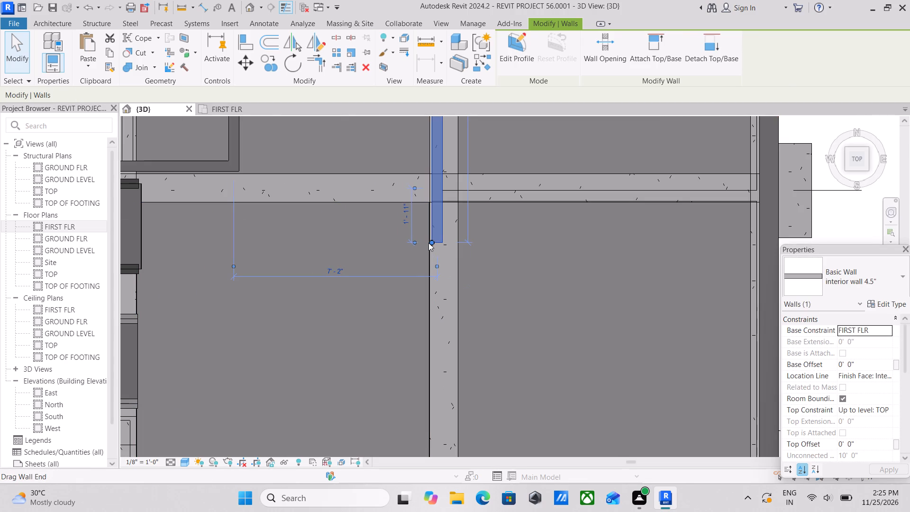
{"action": "left_click_drag", "start_coordinate": [429, 243], "coordinate": [434, 390]}
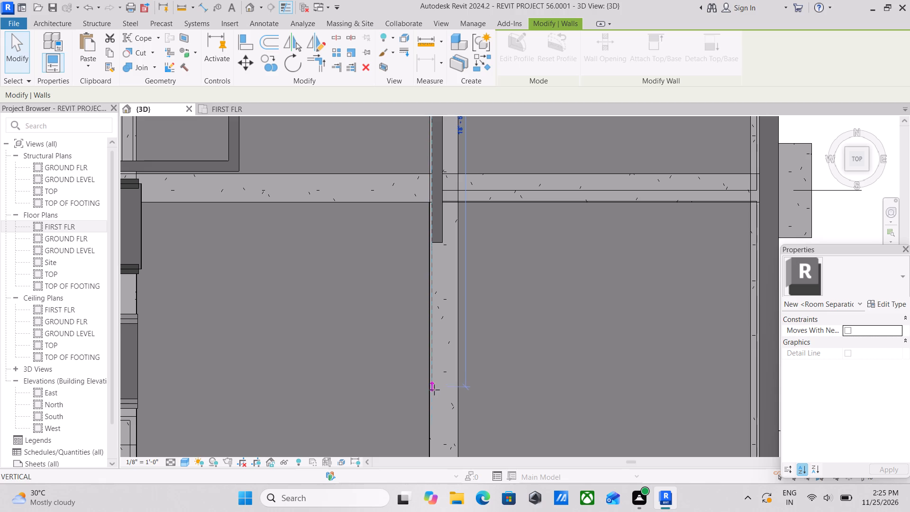
{"action": "left_click_drag", "start_coordinate": [434, 390], "coordinate": [438, 401]}
{"action": "scroll", "coordinate": [438, 292], "scroll_direction": "down", "scroll_amount": 2}
{"action": "middle_click_drag", "start_coordinate": [438, 292], "coordinate": [437, 284]}
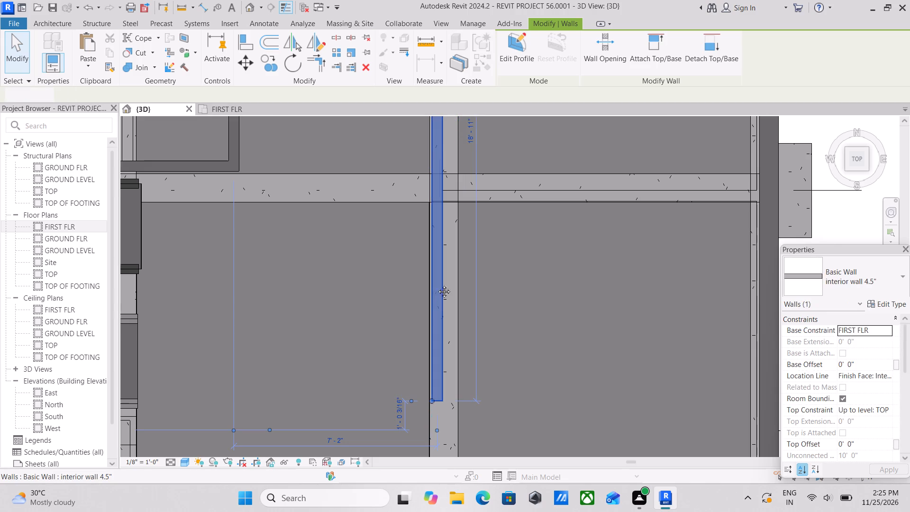
{"action": "middle_click_drag", "start_coordinate": [437, 284], "coordinate": [429, 179]}
{"action": "scroll", "coordinate": [391, 287], "scroll_direction": "up", "scroll_amount": 4}
{"action": "scroll", "coordinate": [470, 229], "scroll_direction": "up", "scroll_amount": 2}
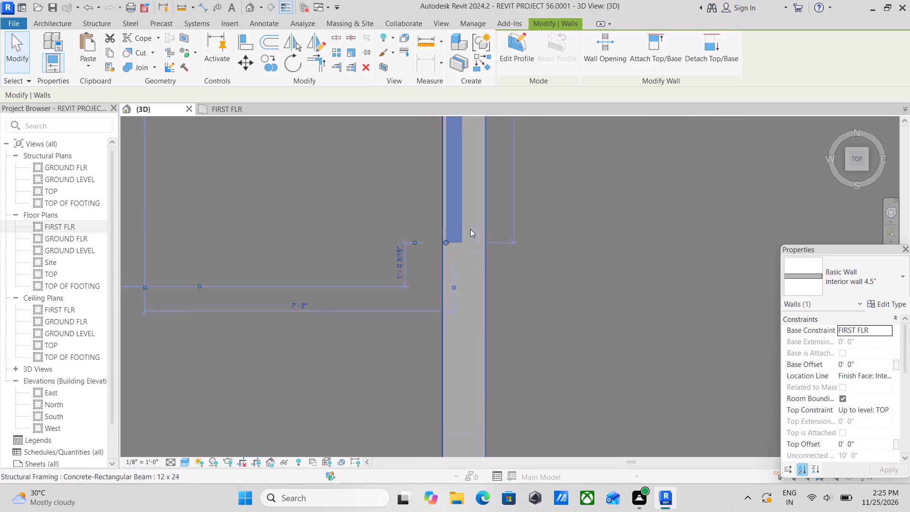
{"action": "scroll", "coordinate": [470, 229], "scroll_direction": "up", "scroll_amount": 5}
{"action": "scroll", "coordinate": [433, 239], "scroll_direction": "down", "scroll_amount": 11}
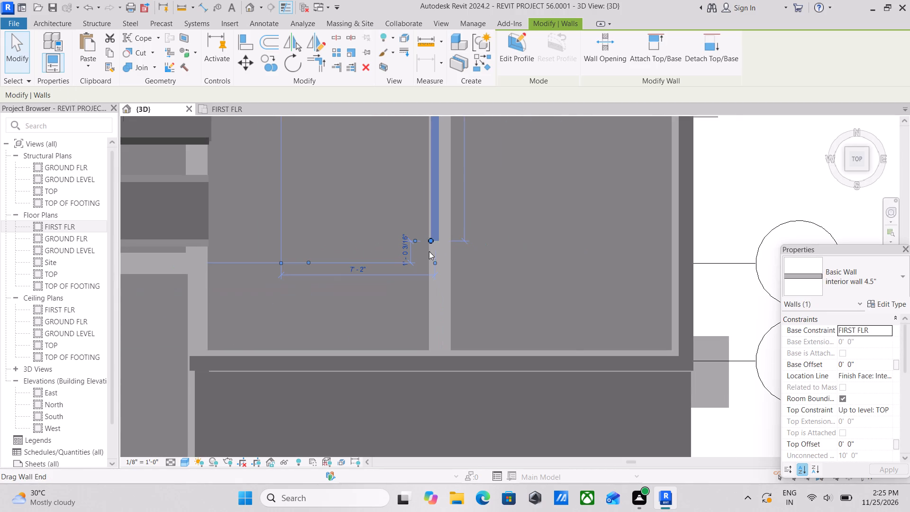
{"action": "scroll", "coordinate": [428, 254], "scroll_direction": "up", "scroll_amount": 4}
{"action": "left_click_drag", "start_coordinate": [430, 236], "coordinate": [429, 258]}
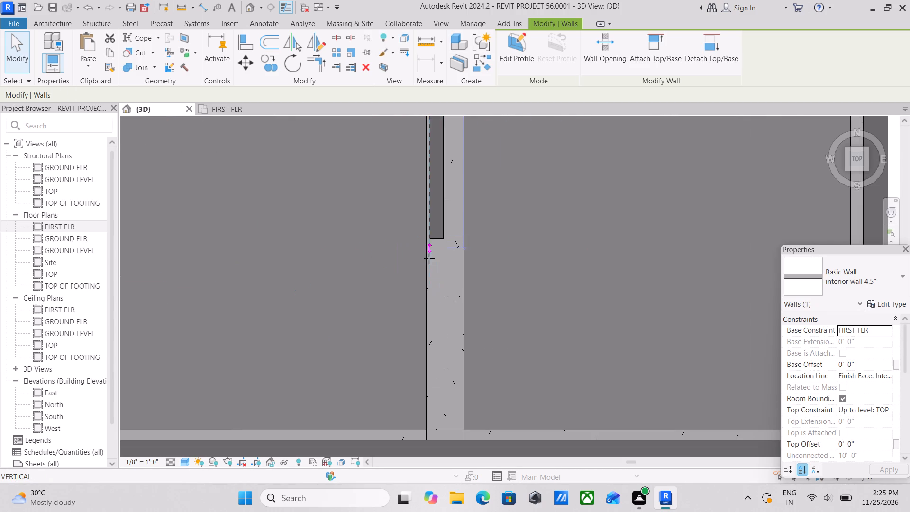
{"action": "left_click_drag", "start_coordinate": [429, 258], "coordinate": [446, 392]}
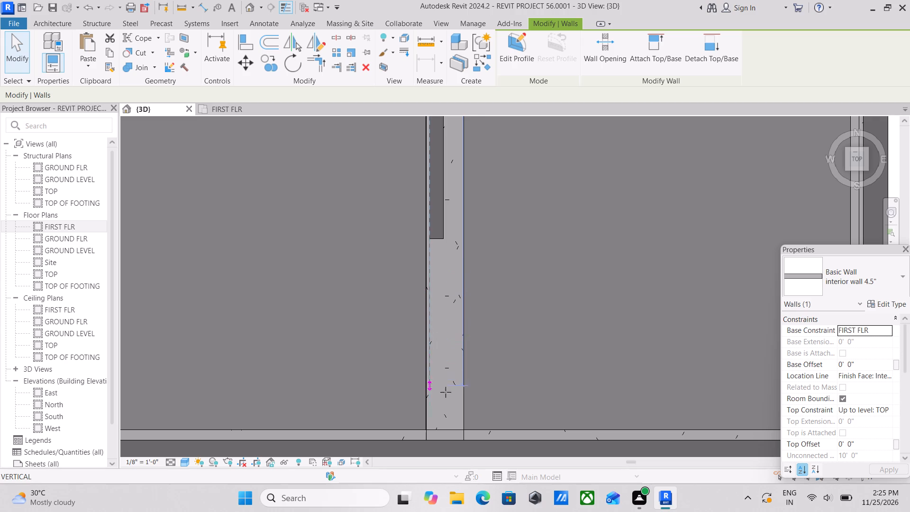
{"action": "left_click_drag", "start_coordinate": [446, 392], "coordinate": [439, 441]}
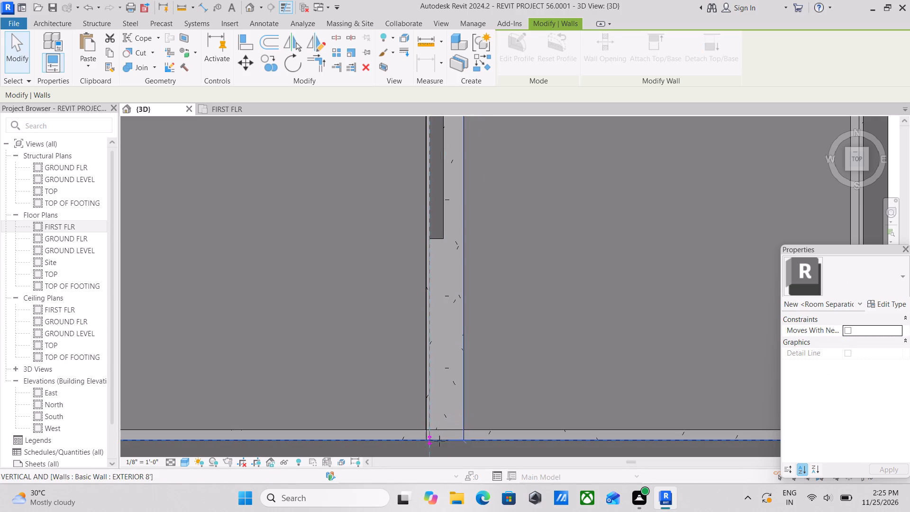
{"action": "left_click_drag", "start_coordinate": [439, 441], "coordinate": [439, 442]}
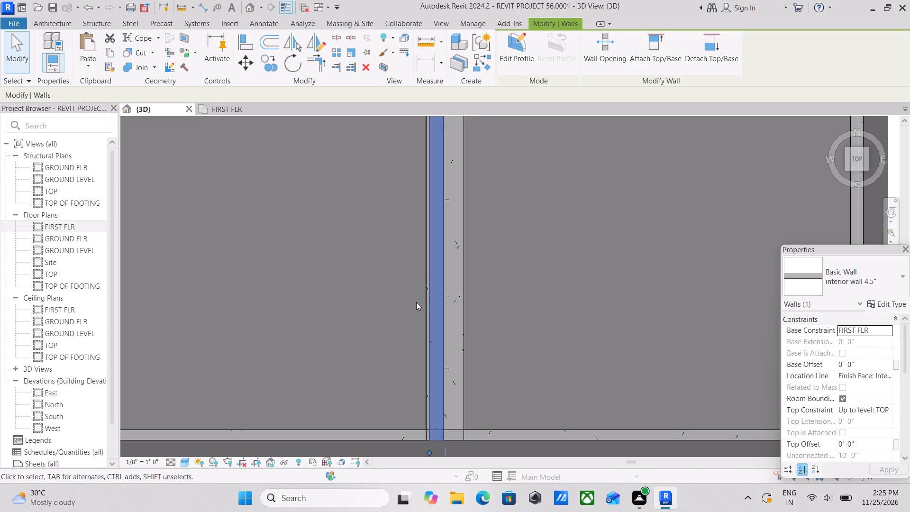
{"action": "scroll", "coordinate": [414, 303], "scroll_direction": "down", "scroll_amount": 5}
{"action": "key", "text": "Escape"}
{"action": "scroll", "coordinate": [432, 284], "scroll_direction": "down", "scroll_amount": 3}
{"action": "middle_click_drag", "start_coordinate": [431, 285], "coordinate": [435, 297]}
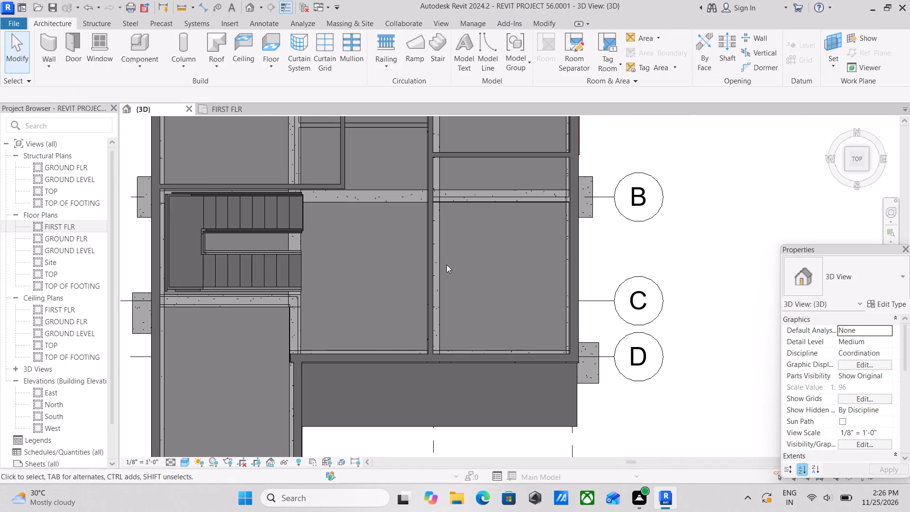
Draw a 4.5" interior wall about 11' - 5 5/8" long along the grid C beam's outer edge, from the grid 1 exterior wall to grid 2.
{"action": "scroll", "coordinate": [443, 270], "scroll_direction": "up", "scroll_amount": 2}
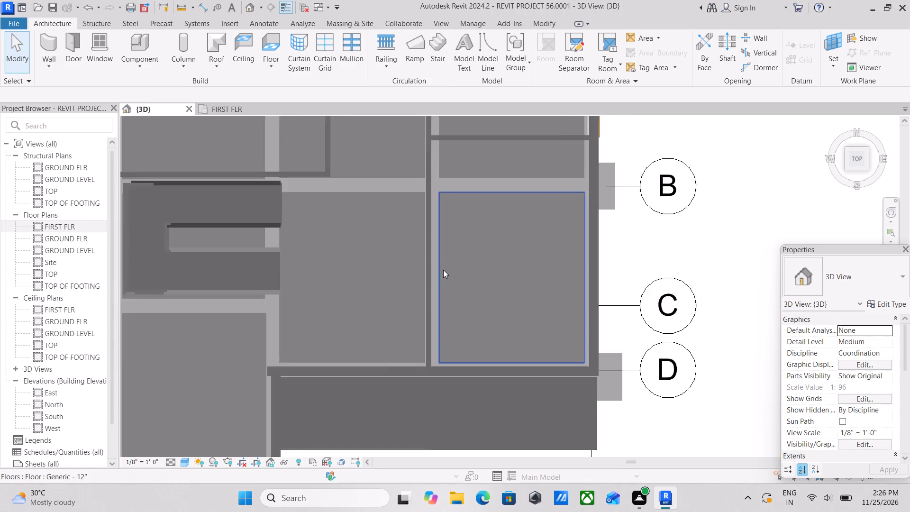
{"action": "scroll", "coordinate": [446, 264], "scroll_direction": "down", "scroll_amount": 2}
{"action": "middle_click_drag", "start_coordinate": [446, 264], "coordinate": [461, 280]}
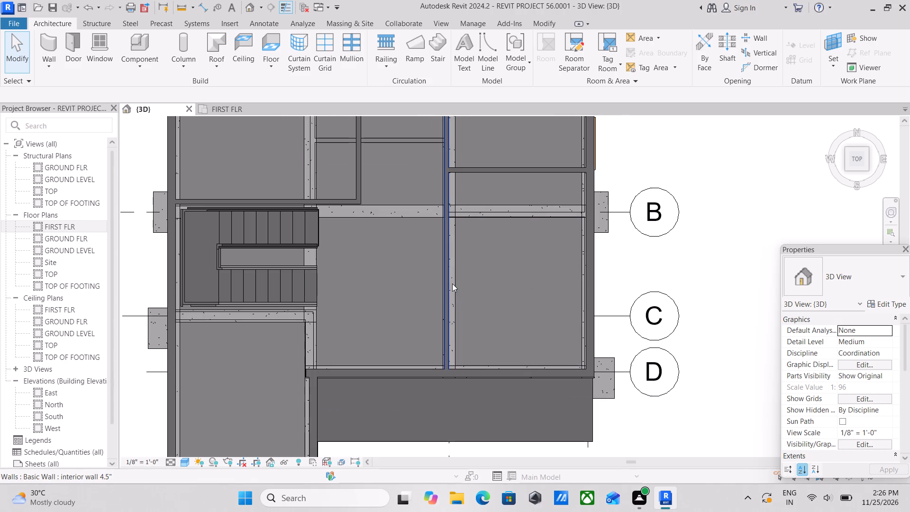
{"action": "scroll", "coordinate": [278, 316], "scroll_direction": "up", "scroll_amount": 2}
{"action": "middle_click_drag", "start_coordinate": [215, 332], "coordinate": [358, 329]}
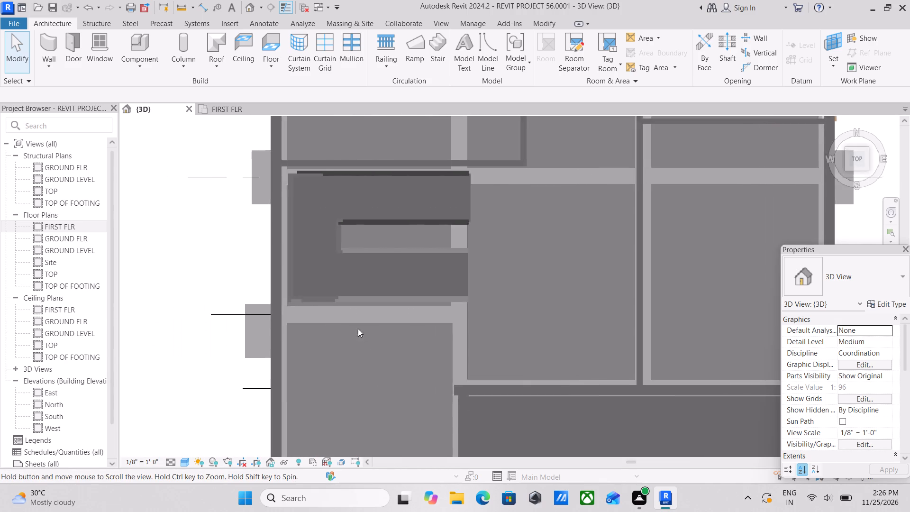
{"action": "scroll", "coordinate": [295, 321], "scroll_direction": "up", "scroll_amount": 4}
{"action": "type", "text": "wa"}
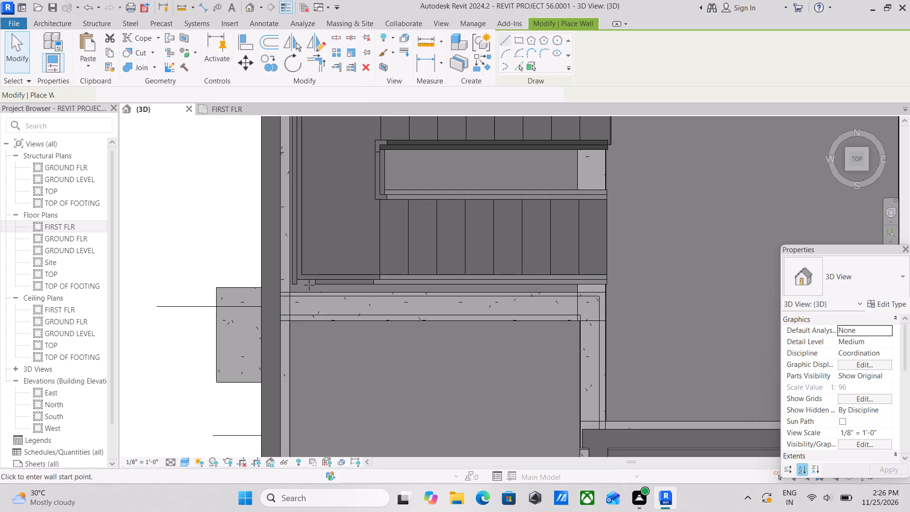
{"action": "left_click", "coordinate": [281, 324]}
{"action": "middle_click_drag", "start_coordinate": [412, 318], "coordinate": [346, 316]}
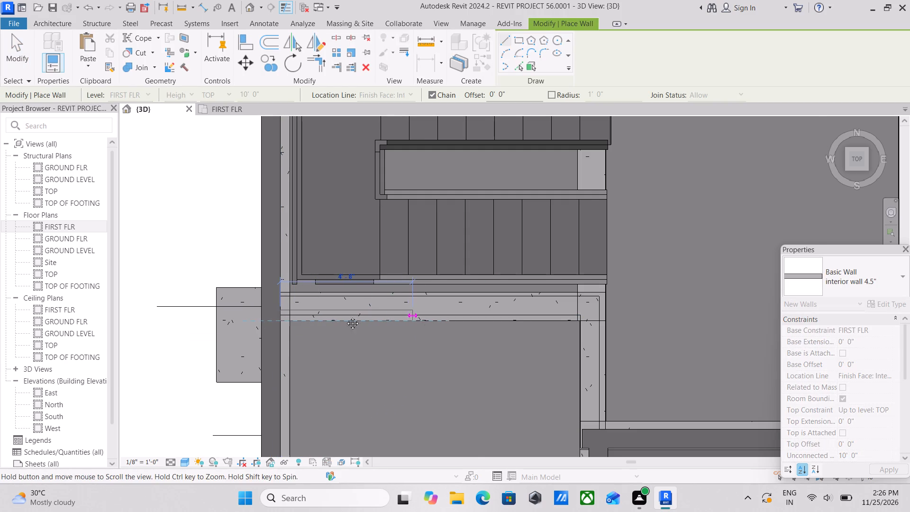
{"action": "middle_click_drag", "start_coordinate": [346, 316], "coordinate": [303, 313]}
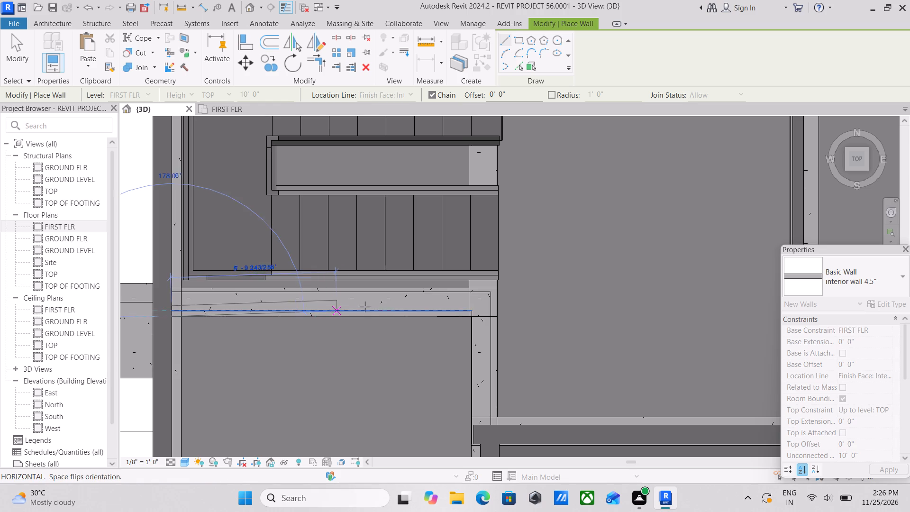
{"action": "left_click", "coordinate": [500, 313]}
{"action": "key", "text": "Escape"}
Draw a 4.5" interior wall about 3' - 10" long along grid 2 from that wall's end to the grid D exterior wall, flipped toward grid 1.
{"action": "scroll", "coordinate": [505, 328], "scroll_direction": "up", "scroll_amount": 1}
{"action": "left_click", "coordinate": [492, 314]}
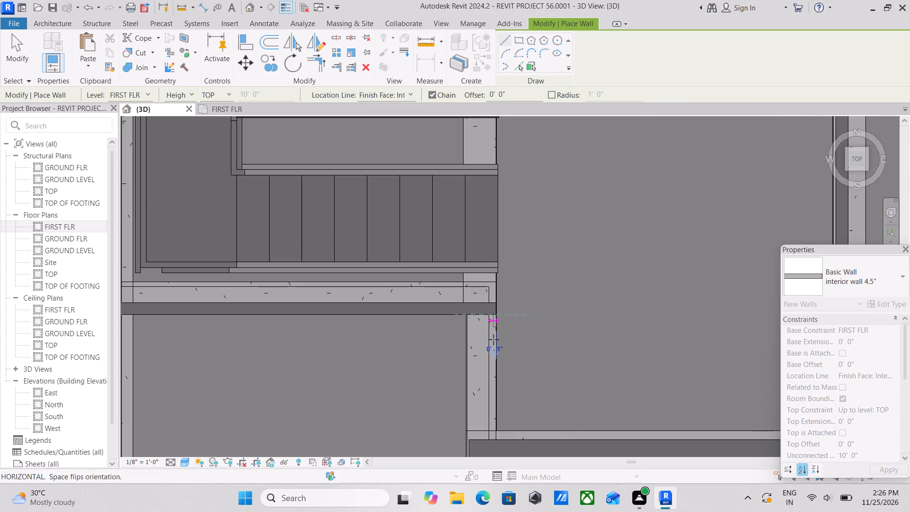
{"action": "middle_click_drag", "start_coordinate": [493, 366], "coordinate": [488, 312]}
{"action": "key", "text": "space"}
{"action": "middle_click_drag", "start_coordinate": [488, 343], "coordinate": [488, 303]}
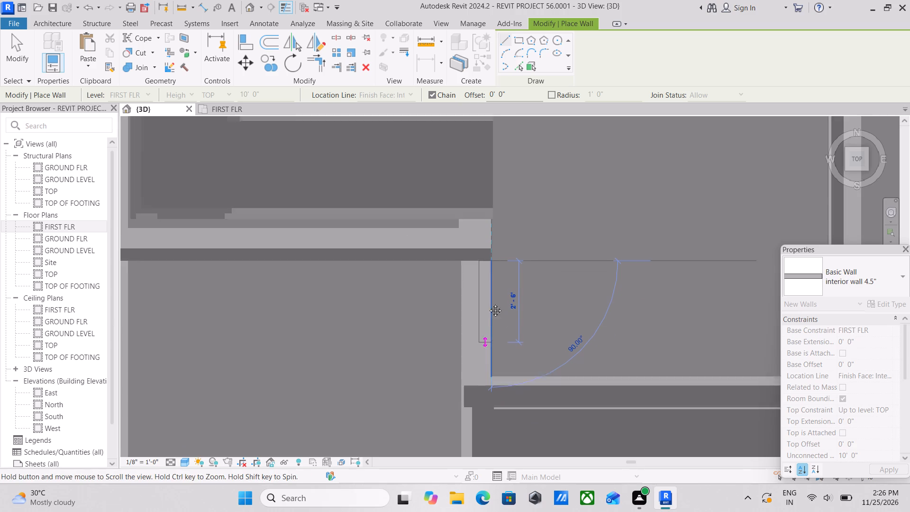
{"action": "middle_click_drag", "start_coordinate": [488, 303], "coordinate": [488, 281]}
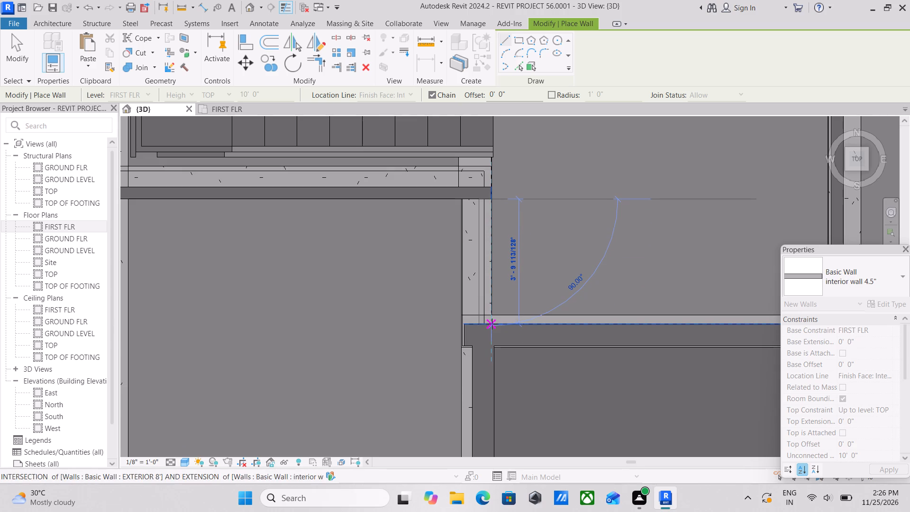
{"action": "left_click", "coordinate": [492, 324]}
{"action": "key", "text": "Escape"}
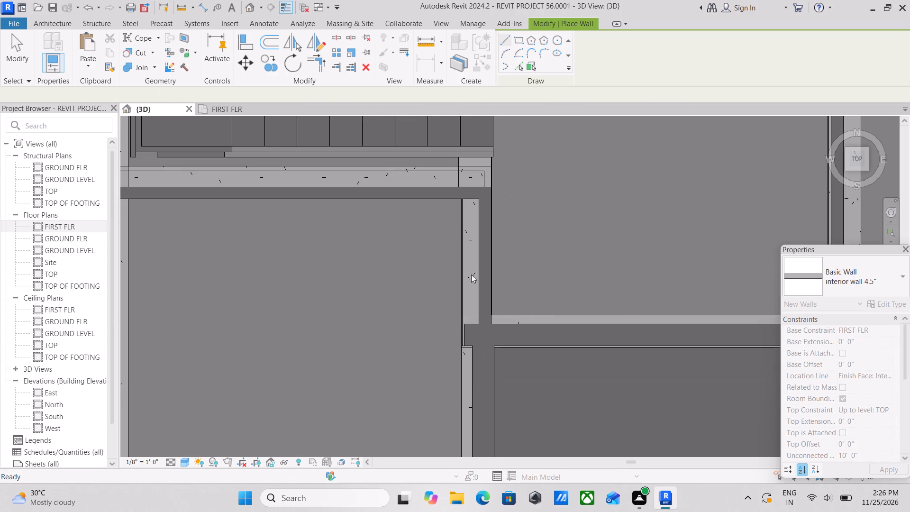
{"action": "scroll", "coordinate": [444, 301], "scroll_direction": "down", "scroll_amount": 4}
{"action": "scroll", "coordinate": [375, 311], "scroll_direction": "down", "scroll_amount": 3}
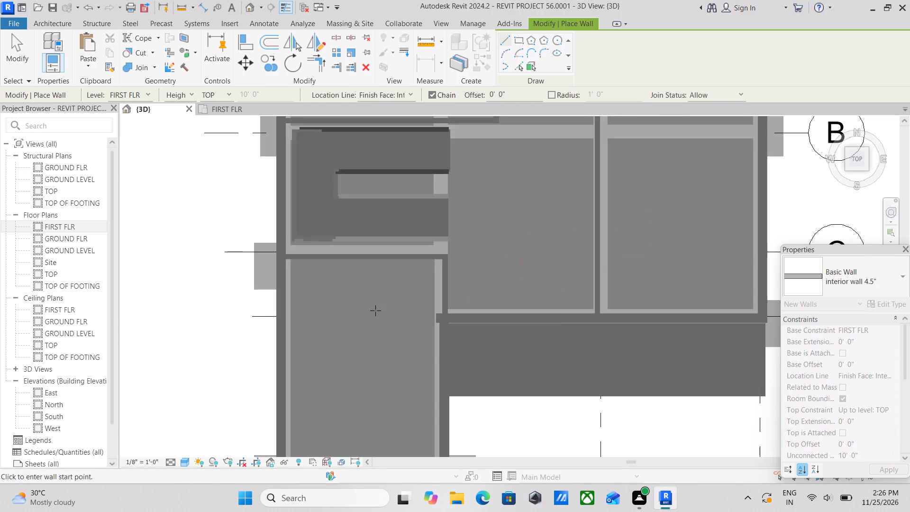
{"action": "scroll", "coordinate": [375, 311], "scroll_direction": "down", "scroll_amount": 3}
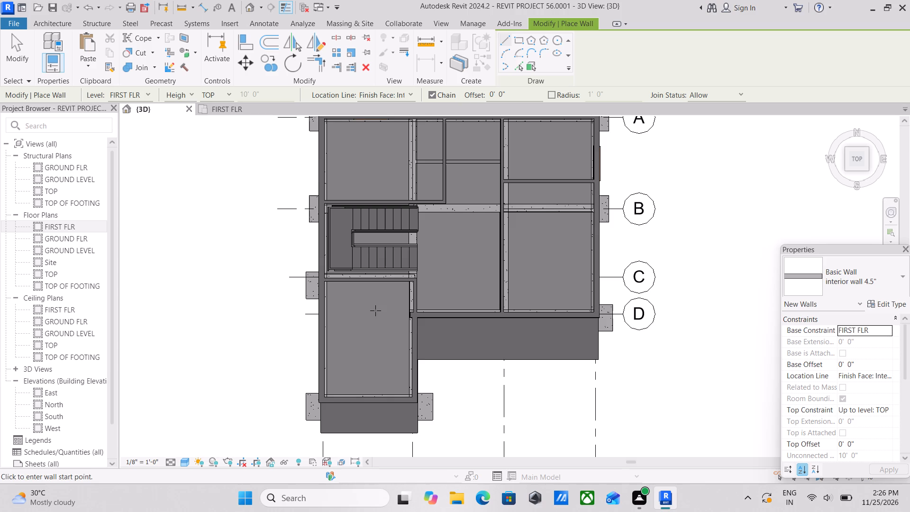
{"action": "middle_click_drag", "start_coordinate": [475, 255], "coordinate": [468, 323]}
{"action": "key", "text": "Escape"}
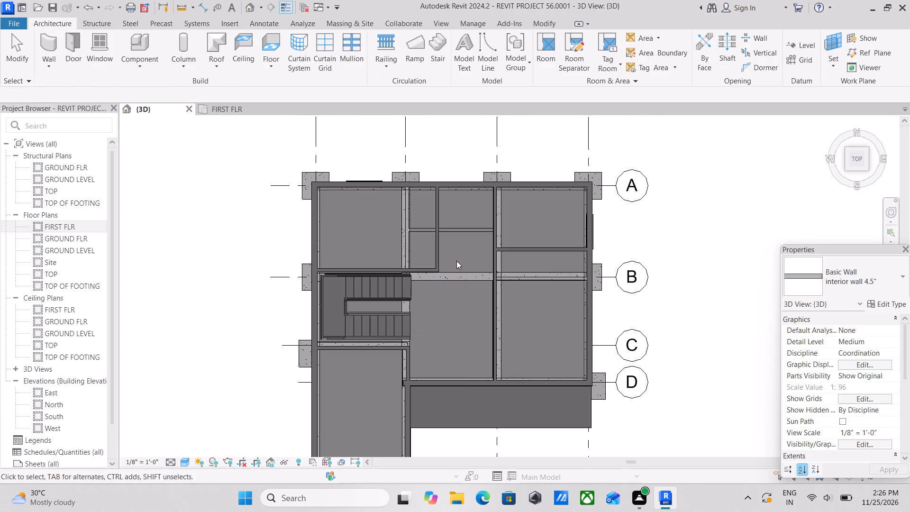
{"action": "key", "text": "Escape"}
{"action": "key", "text": "Escape"}
{"action": "scroll", "coordinate": [439, 309], "scroll_direction": "up", "scroll_amount": 3}
{"action": "scroll", "coordinate": [439, 309], "scroll_direction": "down", "scroll_amount": 2}
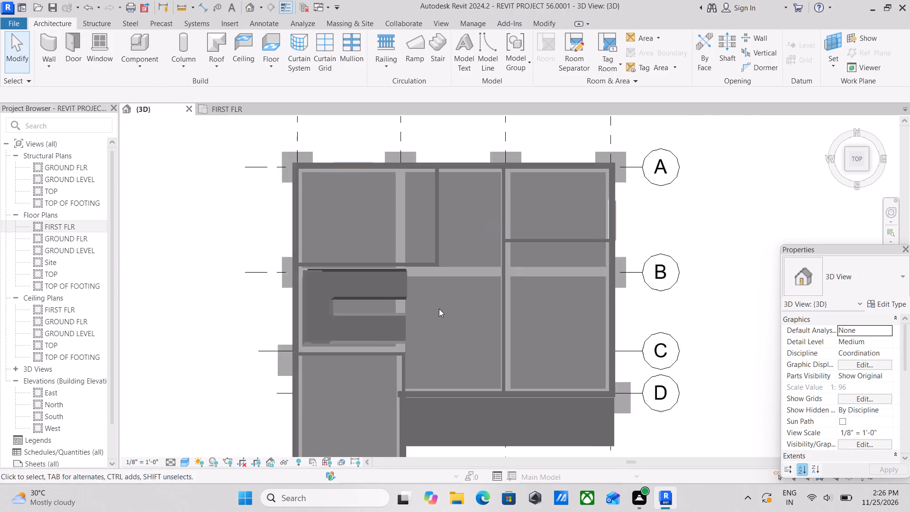
Examine the two-storey model in 3D from above and from the front, checking the new first-floor walls and partitions.
{"action": "scroll", "coordinate": [439, 309], "scroll_direction": "down", "scroll_amount": 1}
{"action": "middle_click_drag", "start_coordinate": [443, 308], "coordinate": [400, 176], "text": "shift"}
{"action": "middle_click_drag", "start_coordinate": [434, 260], "coordinate": [392, 236], "text": "shift"}
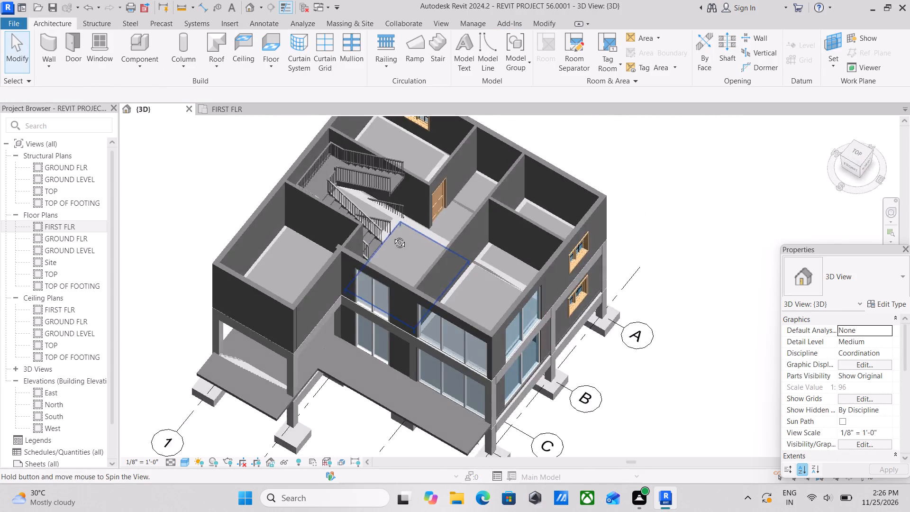
{"action": "middle_click_drag", "start_coordinate": [392, 236], "coordinate": [347, 225], "text": "shift"}
{"action": "middle_click_drag", "start_coordinate": [381, 256], "coordinate": [419, 187], "text": "shift"}
{"action": "middle_click_drag", "start_coordinate": [391, 287], "coordinate": [398, 236], "text": "shift"}
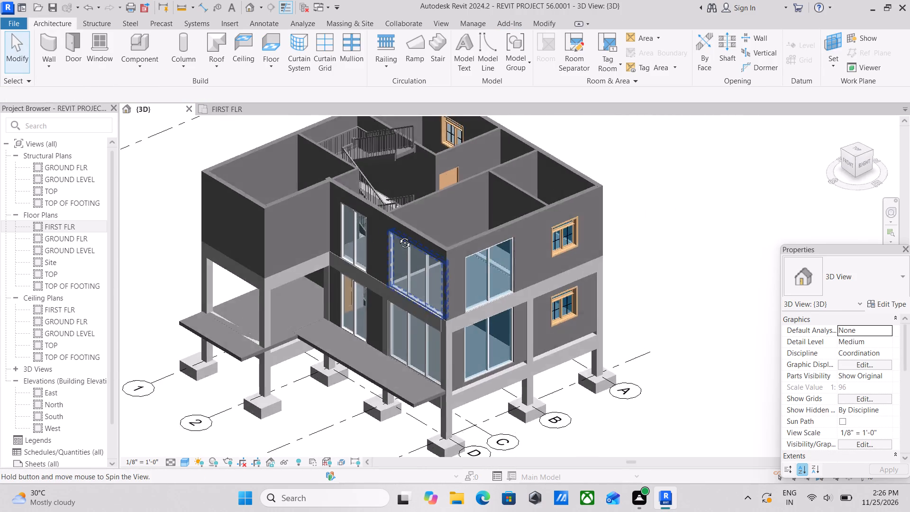
{"action": "middle_click_drag", "start_coordinate": [398, 236], "coordinate": [414, 208], "text": "shift"}
{"action": "middle_click_drag", "start_coordinate": [292, 318], "coordinate": [330, 283], "text": "shift"}
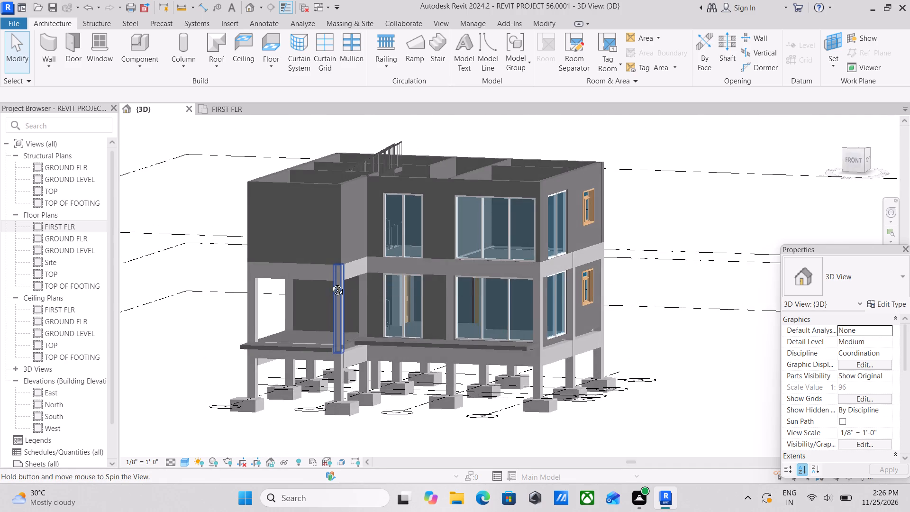
{"action": "middle_click_drag", "start_coordinate": [330, 283], "coordinate": [328, 302], "text": "shift"}
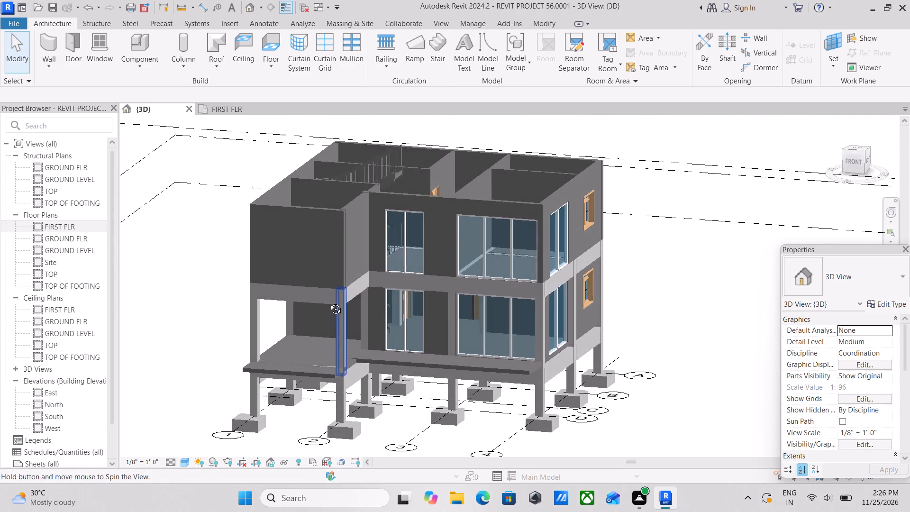
{"action": "middle_click_drag", "start_coordinate": [328, 302], "coordinate": [337, 308], "text": "shift"}
{"action": "scroll", "coordinate": [337, 308], "scroll_direction": "up", "scroll_amount": 2, "text": "shift"}
{"action": "scroll", "coordinate": [352, 316], "scroll_direction": "up", "scroll_amount": 2}
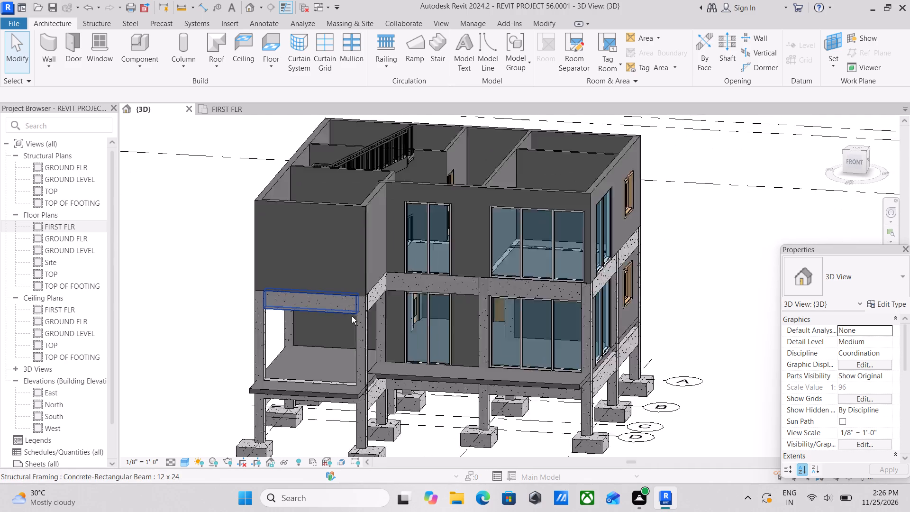
{"action": "middle_click_drag", "start_coordinate": [352, 316], "coordinate": [311, 310], "text": "shift"}
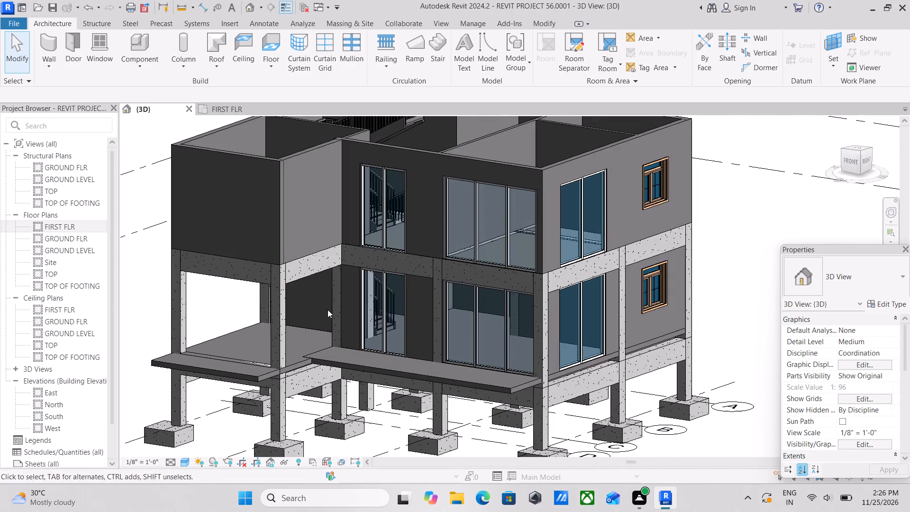
{"action": "middle_click_drag", "start_coordinate": [381, 302], "coordinate": [405, 335], "text": "shift"}
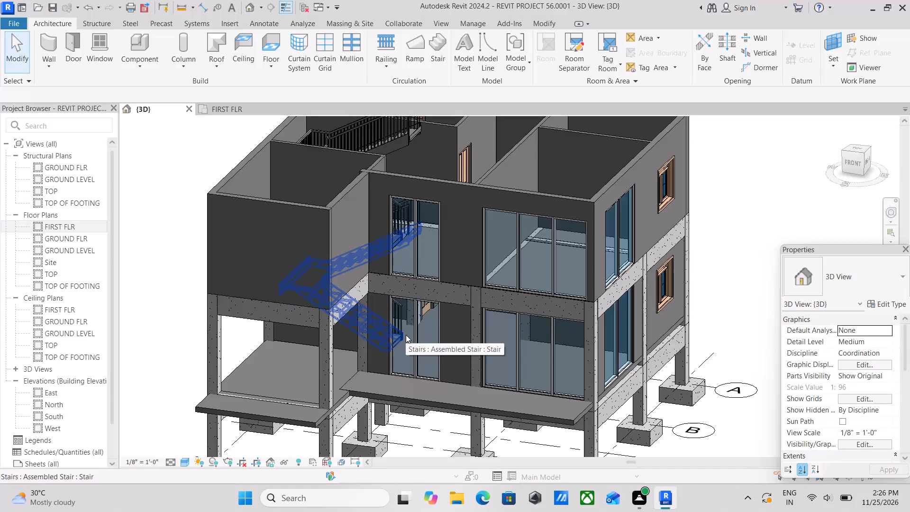
Inspect the front facade up close, comparing the storefront glazing, beams and columns of both storeys and the projecting grid 1–2 room.
{"action": "scroll", "coordinate": [508, 328], "scroll_direction": "up", "scroll_amount": 1}
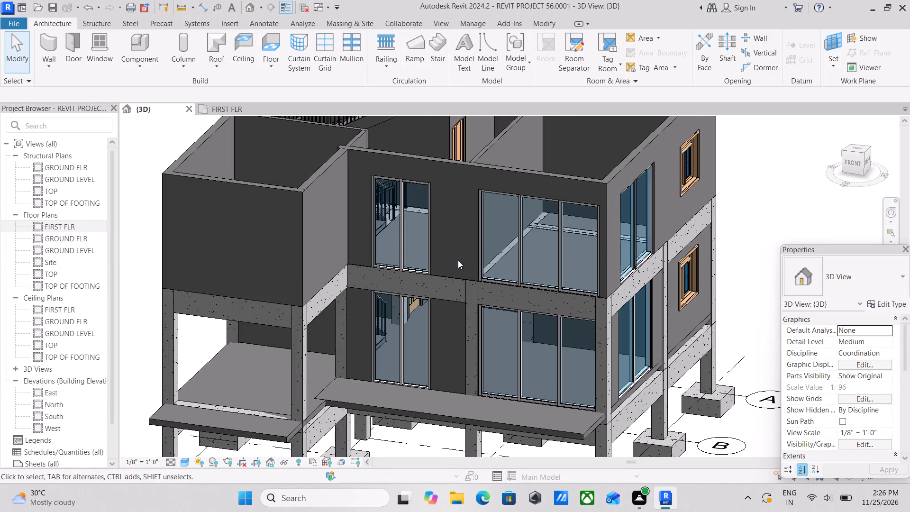
{"action": "scroll", "coordinate": [435, 282], "scroll_direction": "up", "scroll_amount": 1}
{"action": "scroll", "coordinate": [435, 282], "scroll_direction": "down", "scroll_amount": 2}
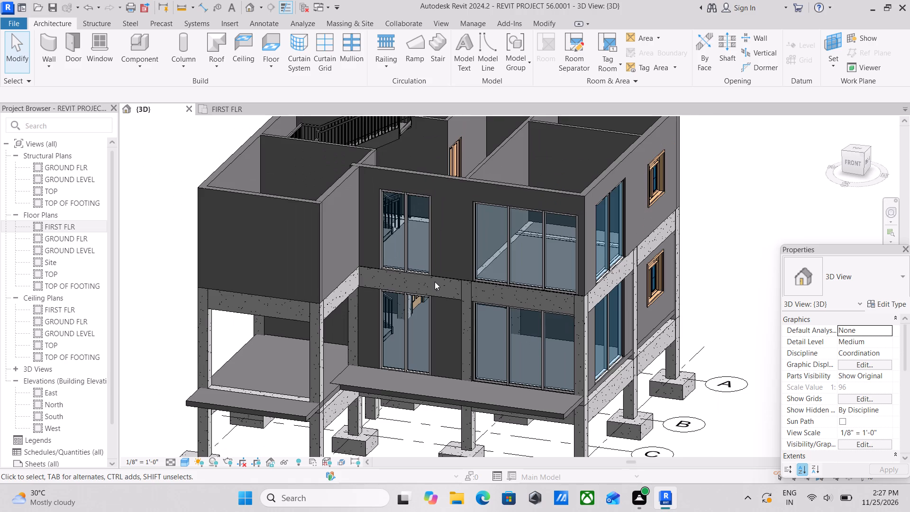
{"action": "scroll", "coordinate": [495, 271], "scroll_direction": "up", "scroll_amount": 1}
{"action": "key", "text": "Escape"}
{"action": "scroll", "coordinate": [490, 293], "scroll_direction": "up", "scroll_amount": 3}
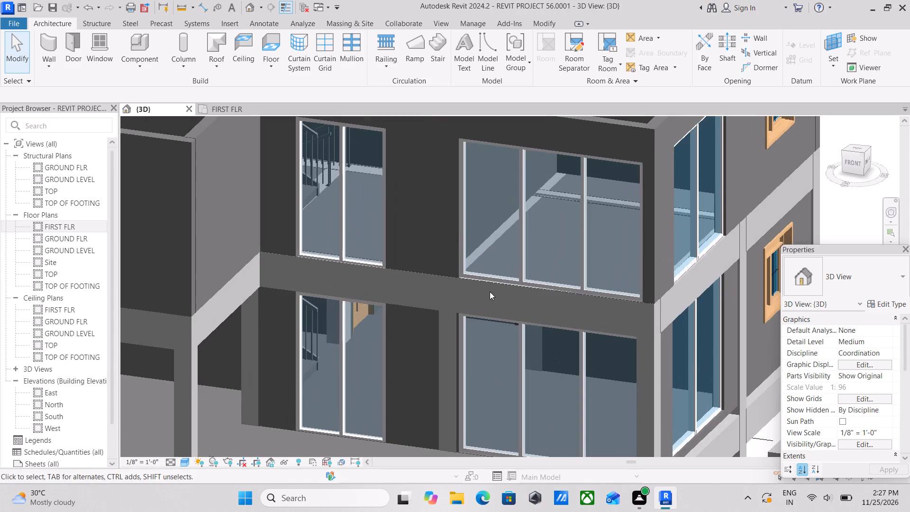
{"action": "scroll", "coordinate": [485, 270], "scroll_direction": "down", "scroll_amount": 5}
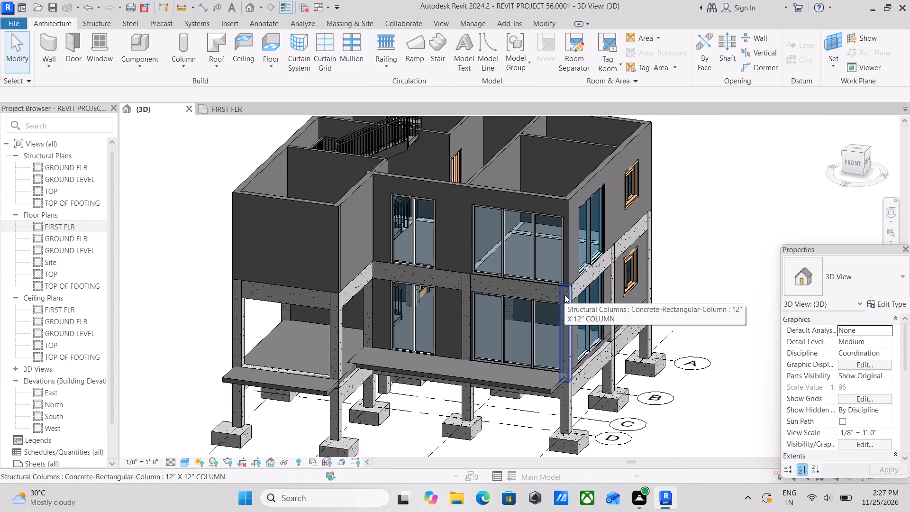
{"action": "scroll", "coordinate": [565, 334], "scroll_direction": "up", "scroll_amount": 3}
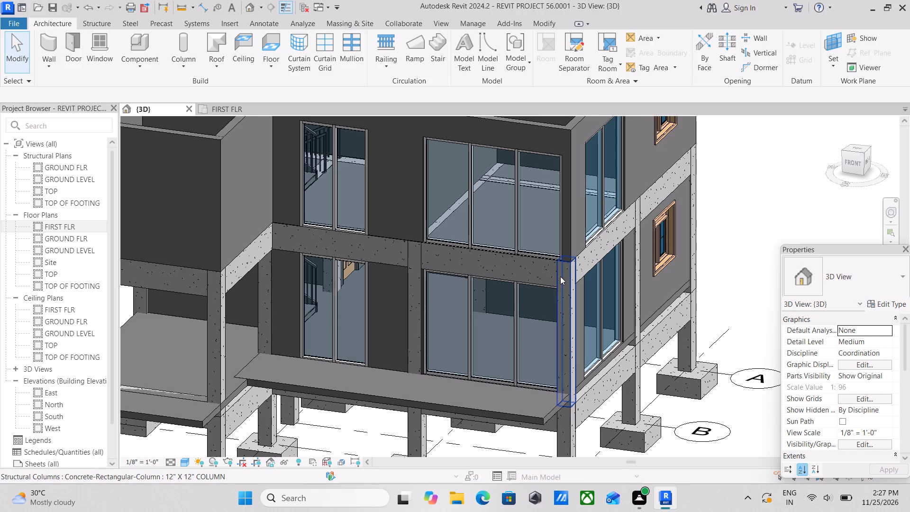
{"action": "scroll", "coordinate": [560, 276], "scroll_direction": "down", "scroll_amount": 2}
{"action": "scroll", "coordinate": [560, 276], "scroll_direction": "up", "scroll_amount": 2}
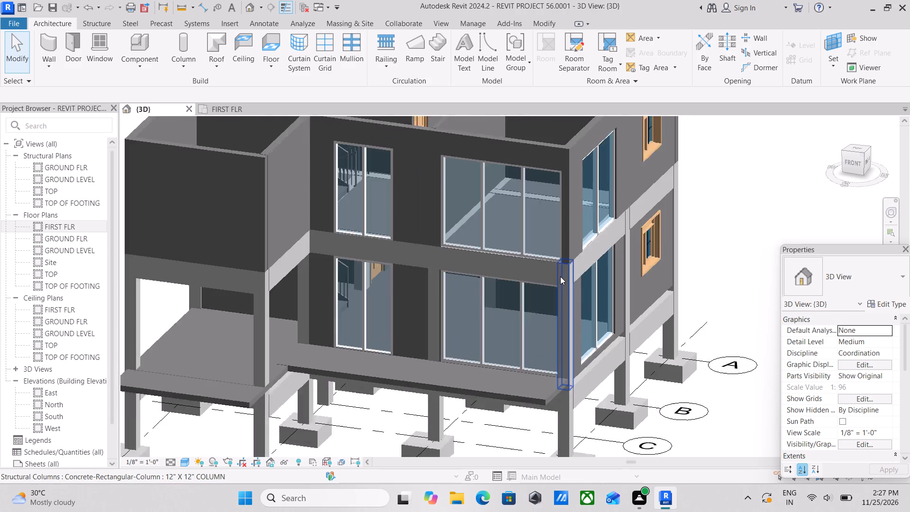
{"action": "scroll", "coordinate": [560, 276], "scroll_direction": "down", "scroll_amount": 2}
{"action": "middle_click_drag", "start_coordinate": [560, 276], "coordinate": [580, 295]}
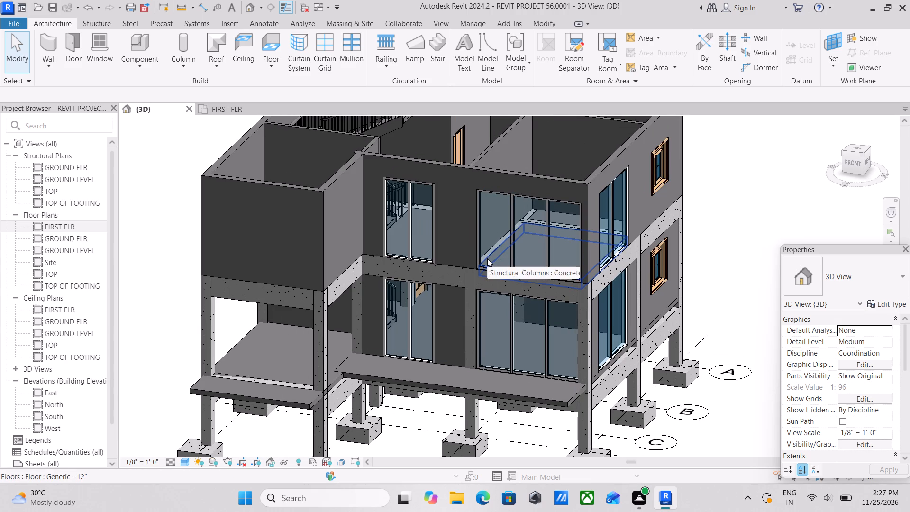
{"action": "scroll", "coordinate": [291, 264], "scroll_direction": "up", "scroll_amount": 2}
{"action": "scroll", "coordinate": [304, 302], "scroll_direction": "up", "scroll_amount": 3}
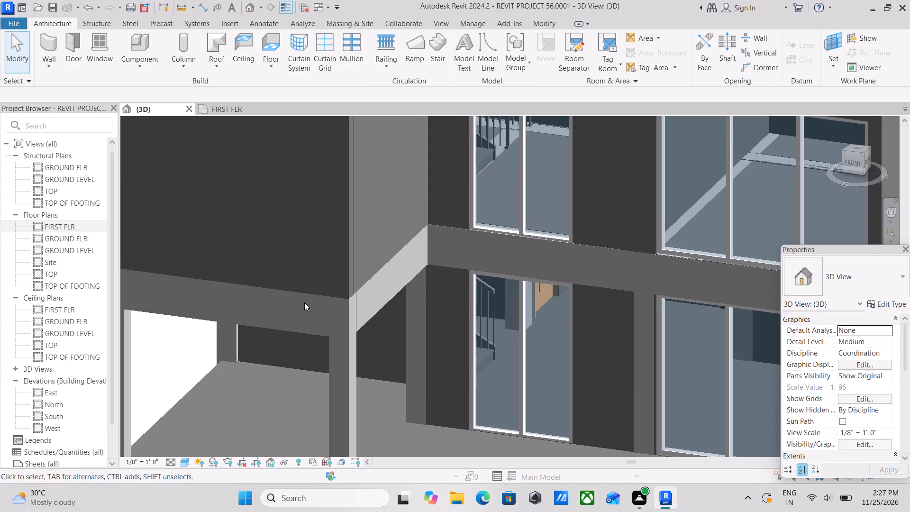
{"action": "scroll", "coordinate": [304, 302], "scroll_direction": "down", "scroll_amount": 6}
{"action": "middle_click_drag", "start_coordinate": [295, 270], "coordinate": [265, 270]}
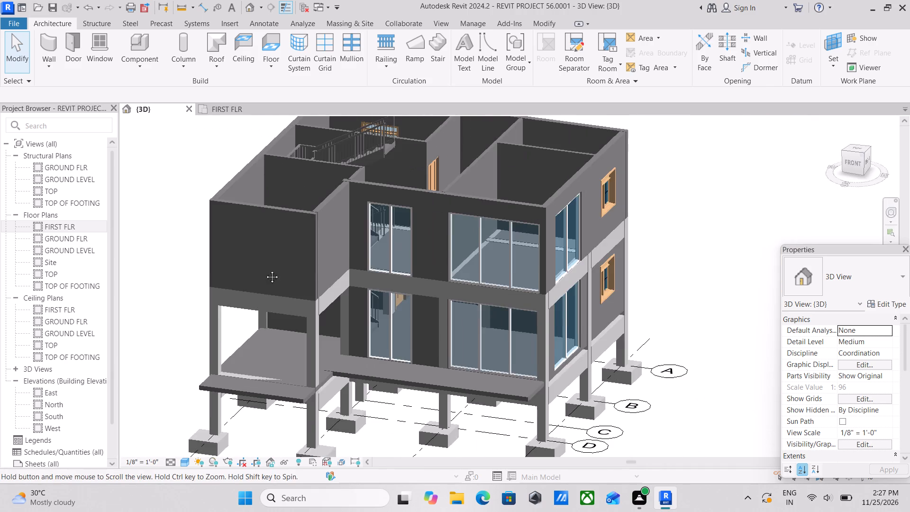
{"action": "middle_click_drag", "start_coordinate": [265, 270], "coordinate": [248, 274]}
{"action": "scroll", "coordinate": [248, 274], "scroll_direction": "down", "scroll_amount": 1}
{"action": "scroll", "coordinate": [405, 256], "scroll_direction": "down", "scroll_amount": 1}
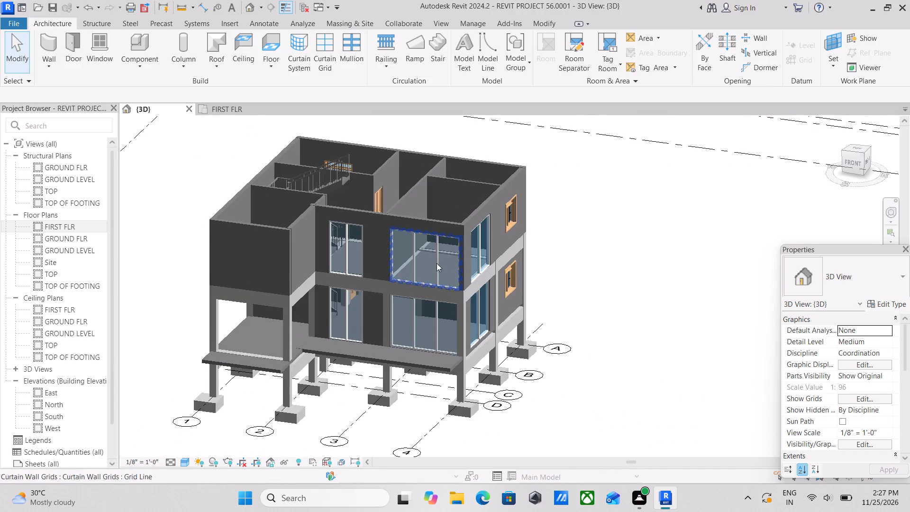
{"action": "scroll", "coordinate": [437, 263], "scroll_direction": "up", "scroll_amount": 2}
{"action": "scroll", "coordinate": [480, 272], "scroll_direction": "down", "scroll_amount": 1}
Examine the grid 4 side elevation in 3D, checking the storefront and window on each storey.
{"action": "middle_click_drag", "start_coordinate": [480, 272], "coordinate": [473, 275], "text": "shift"}
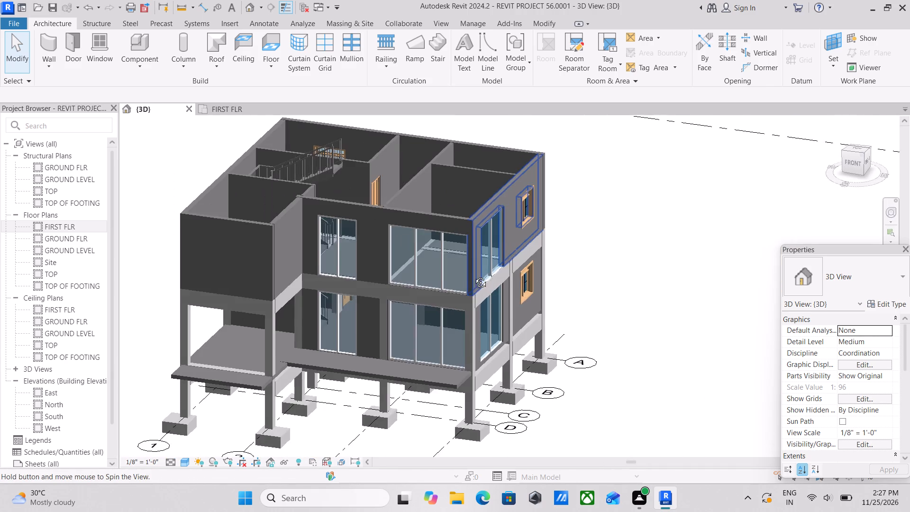
{"action": "middle_click_drag", "start_coordinate": [473, 275], "coordinate": [377, 262], "text": "shift"}
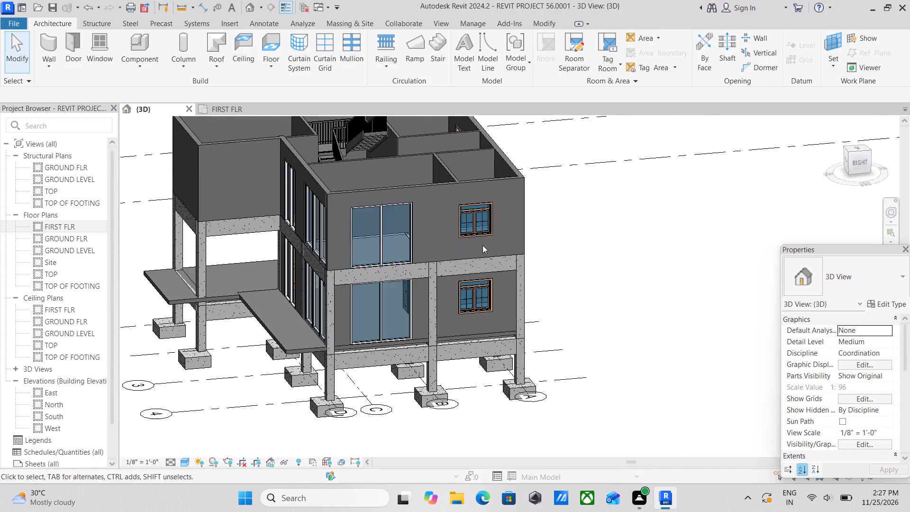
{"action": "scroll", "coordinate": [482, 245], "scroll_direction": "up", "scroll_amount": 3}
{"action": "scroll", "coordinate": [339, 251], "scroll_direction": "down", "scroll_amount": 2}
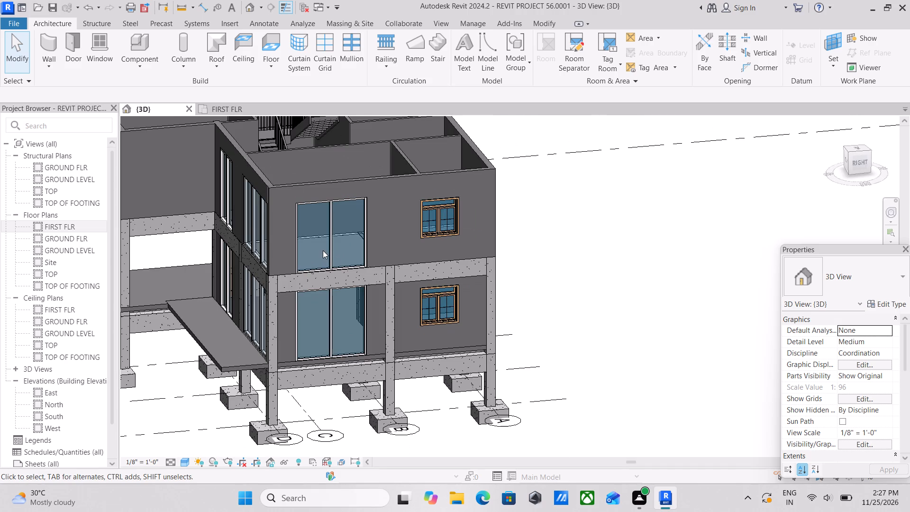
{"action": "scroll", "coordinate": [323, 250], "scroll_direction": "down", "scroll_amount": 2}
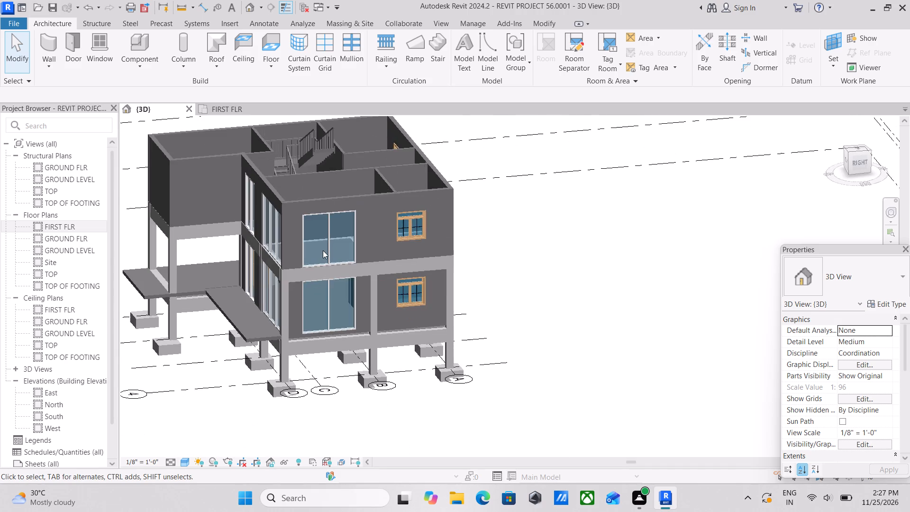
{"action": "scroll", "coordinate": [323, 250], "scroll_direction": "down", "scroll_amount": 5}
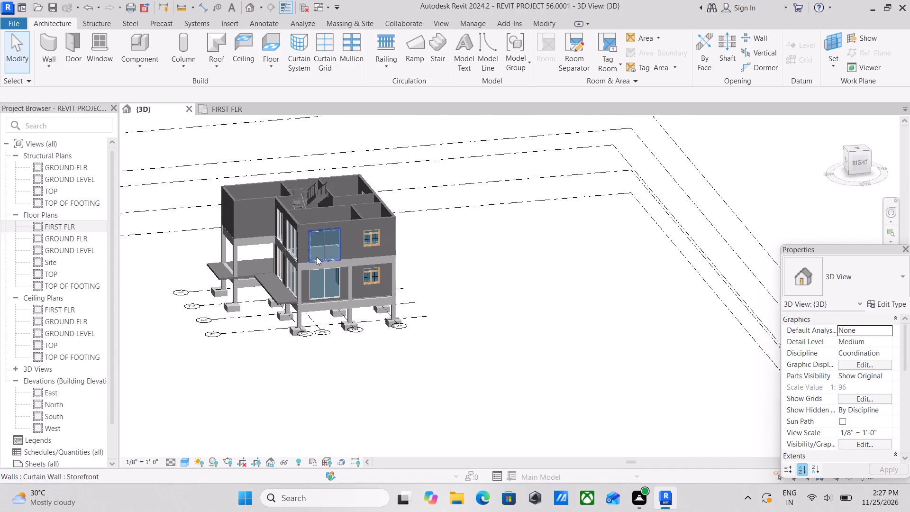
{"action": "middle_click_drag", "start_coordinate": [291, 250], "coordinate": [374, 260], "text": "shift"}
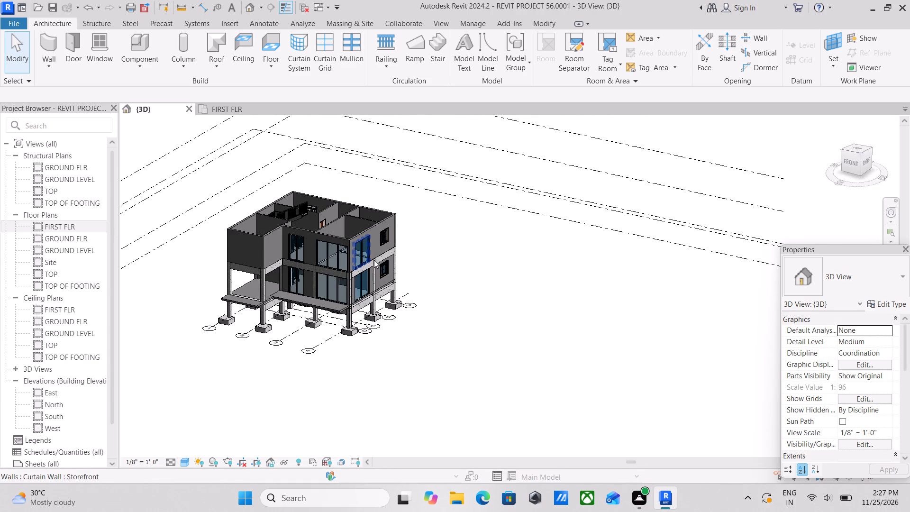
Inspect the corner at grids 4 and D in 3D, including the glazing and the slab projecting along the front.
{"action": "scroll", "coordinate": [332, 303], "scroll_direction": "up", "scroll_amount": 7}
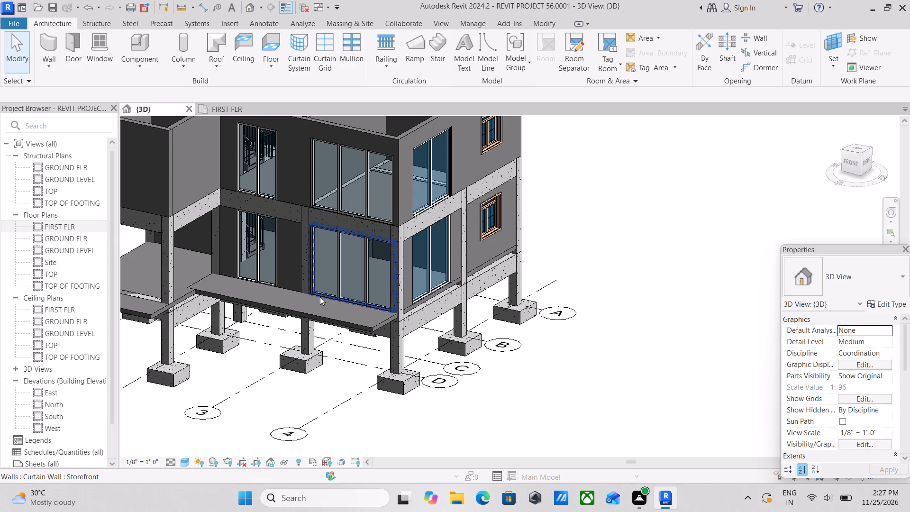
{"action": "scroll", "coordinate": [320, 297], "scroll_direction": "up", "scroll_amount": 2}
{"action": "scroll", "coordinate": [320, 297], "scroll_direction": "down", "scroll_amount": 1}
{"action": "middle_click_drag", "start_coordinate": [320, 297], "coordinate": [346, 339]}
{"action": "scroll", "coordinate": [357, 295], "scroll_direction": "up", "scroll_amount": 4}
{"action": "scroll", "coordinate": [358, 294], "scroll_direction": "down", "scroll_amount": 1}
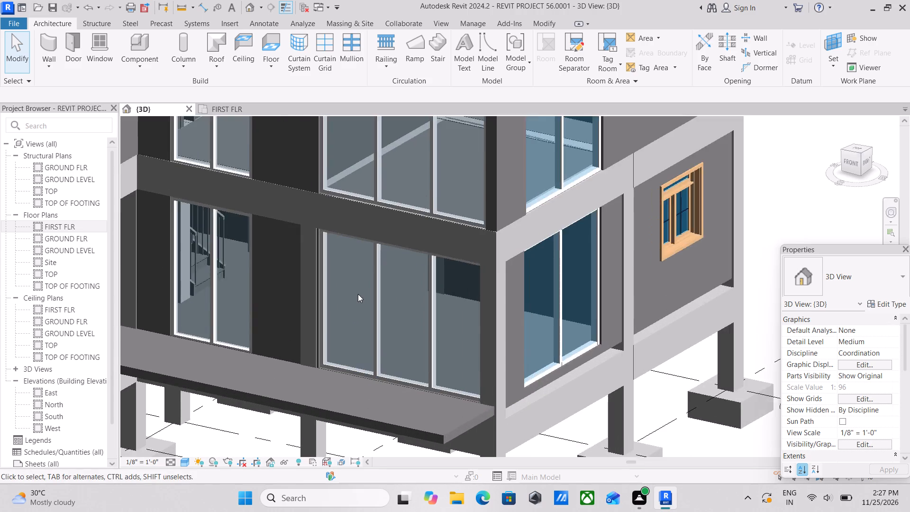
{"action": "scroll", "coordinate": [358, 294], "scroll_direction": "down", "scroll_amount": 1}
{"action": "middle_click_drag", "start_coordinate": [358, 294], "coordinate": [384, 345]}
{"action": "scroll", "coordinate": [384, 345], "scroll_direction": "down", "scroll_amount": 2}
{"action": "middle_click_drag", "start_coordinate": [384, 345], "coordinate": [402, 373]}
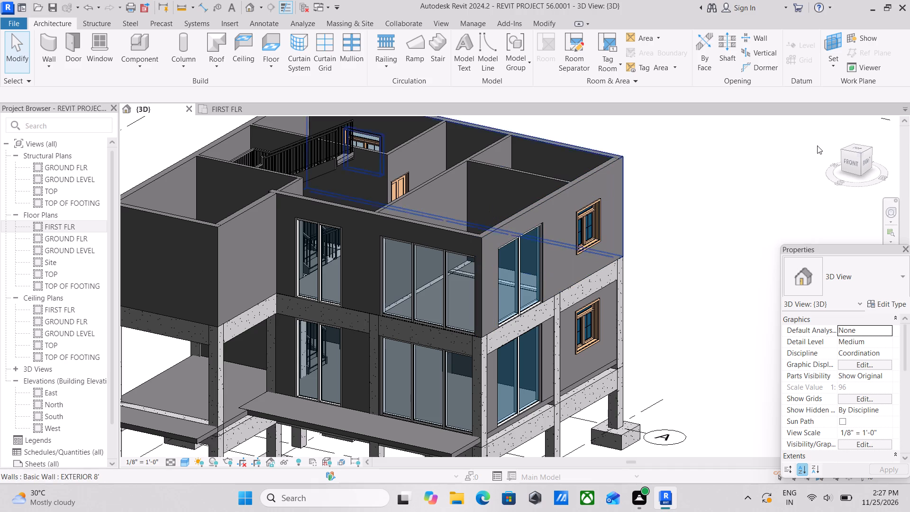
View the 3D model from the top to check the first-floor layout against grids 1–4 and A–D.
{"action": "left_click", "coordinate": [858, 150]}
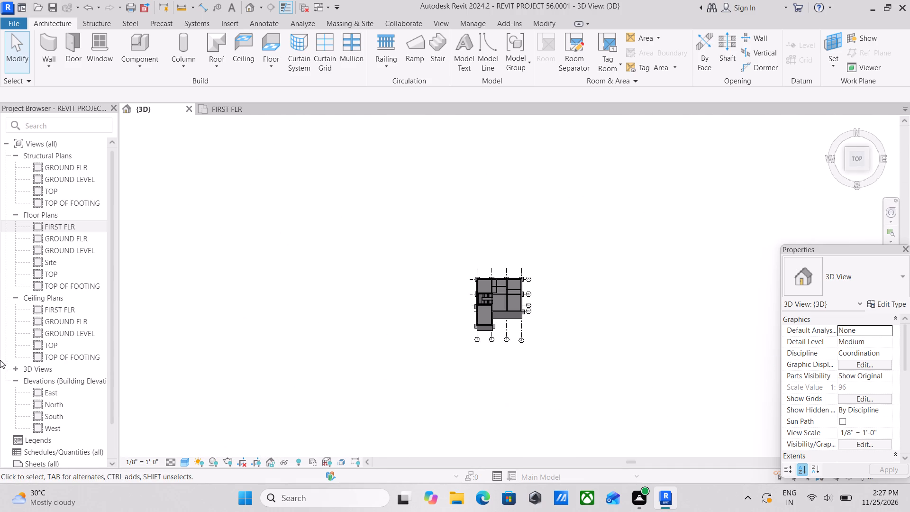
{"action": "scroll", "coordinate": [285, 511], "scroll_direction": "up", "scroll_amount": 3}
{"action": "scroll", "coordinate": [474, 459], "scroll_direction": "up", "scroll_amount": 2}
{"action": "scroll", "coordinate": [505, 320], "scroll_direction": "up", "scroll_amount": 4}
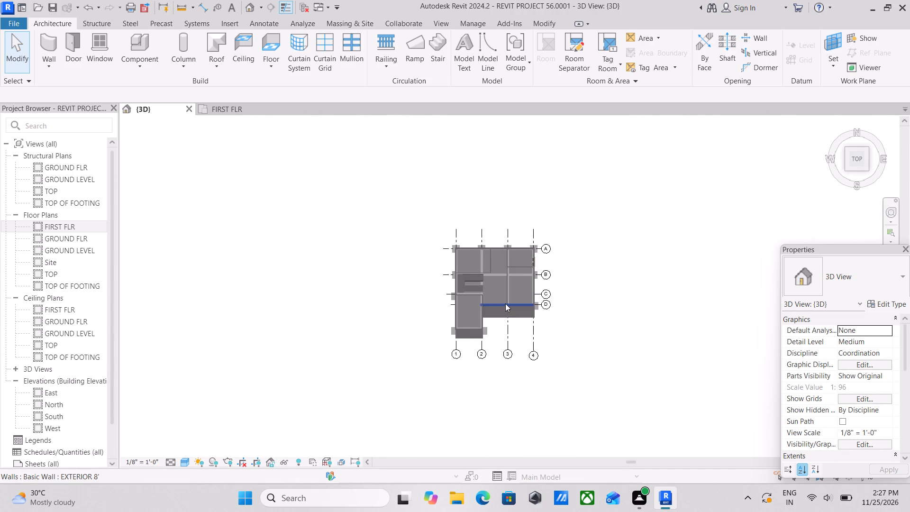
{"action": "scroll", "coordinate": [505, 303], "scroll_direction": "up", "scroll_amount": 3}
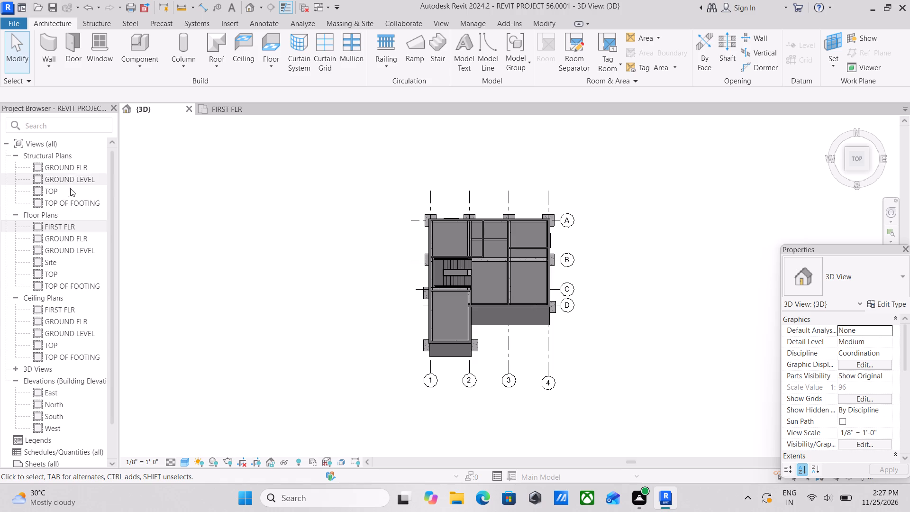
Open the FIRST FLR floor plan and examine the area between grids B and D, including the front wall's storefronts.
{"action": "left_click", "coordinate": [65, 226]}
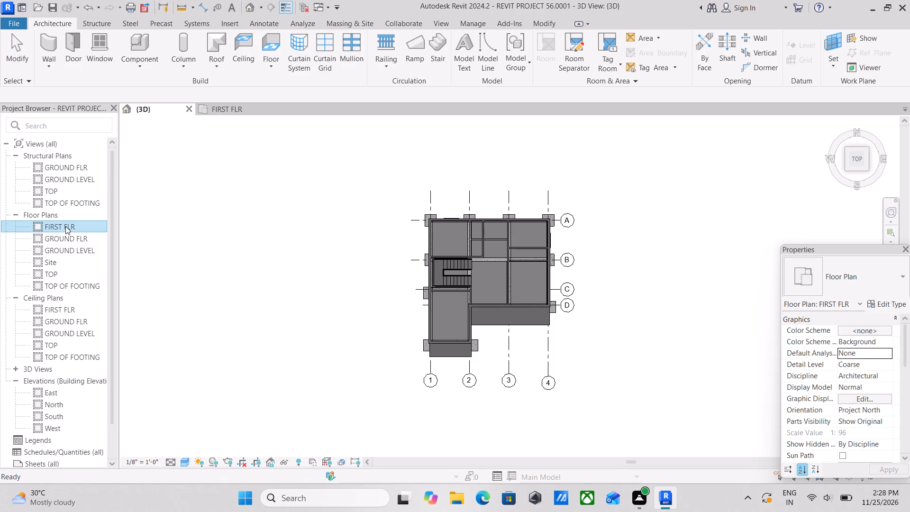
{"action": "left_click", "coordinate": [65, 226]}
{"action": "double_click", "coordinate": [40, 223]}
{"action": "scroll", "coordinate": [619, 274], "scroll_direction": "down", "scroll_amount": 1}
{"action": "middle_click_drag", "start_coordinate": [617, 274], "coordinate": [401, 299]}
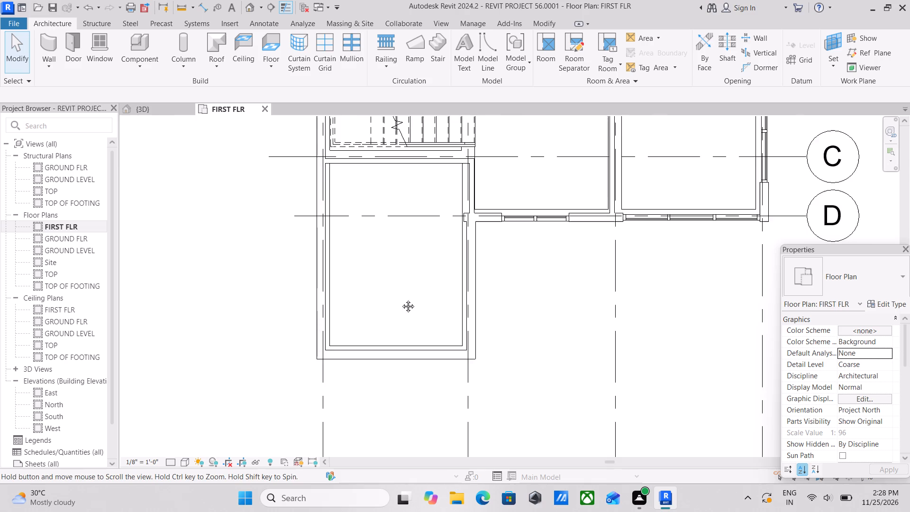
{"action": "middle_click_drag", "start_coordinate": [401, 299], "coordinate": [351, 302]}
{"action": "middle_click_drag", "start_coordinate": [403, 268], "coordinate": [383, 297]}
{"action": "scroll", "coordinate": [382, 297], "scroll_direction": "down", "scroll_amount": 3}
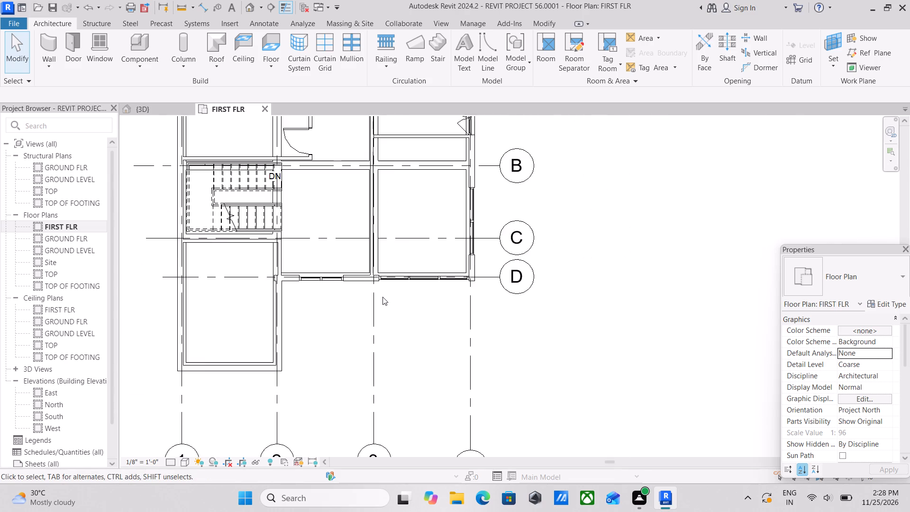
{"action": "scroll", "coordinate": [382, 297], "scroll_direction": "down", "scroll_amount": 3}
{"action": "scroll", "coordinate": [381, 277], "scroll_direction": "up", "scroll_amount": 3}
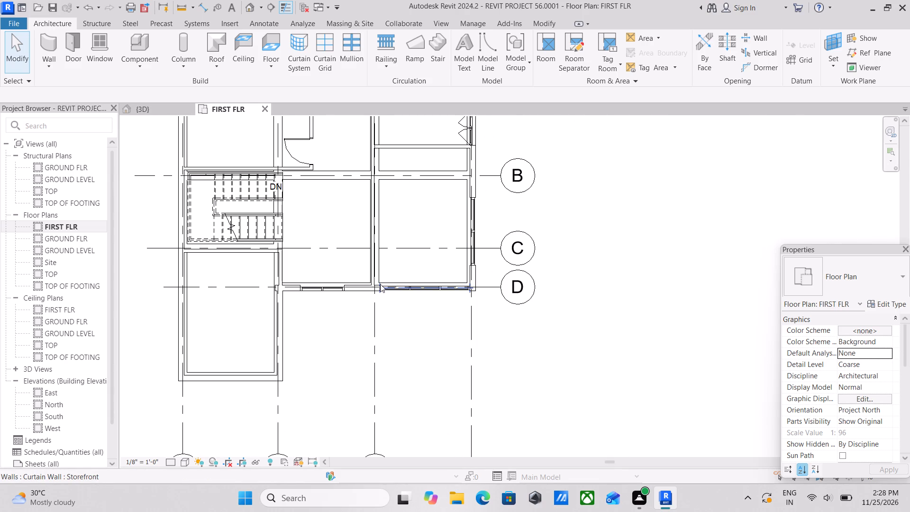
Sketch a rectangular FLOORING 6" architectural floor boundary outside the grid D wall, from grid 4's outer wall face to grid 3, about 11'-9" by 5'-0".
{"action": "scroll", "coordinate": [399, 322], "scroll_direction": "up", "scroll_amount": 3}
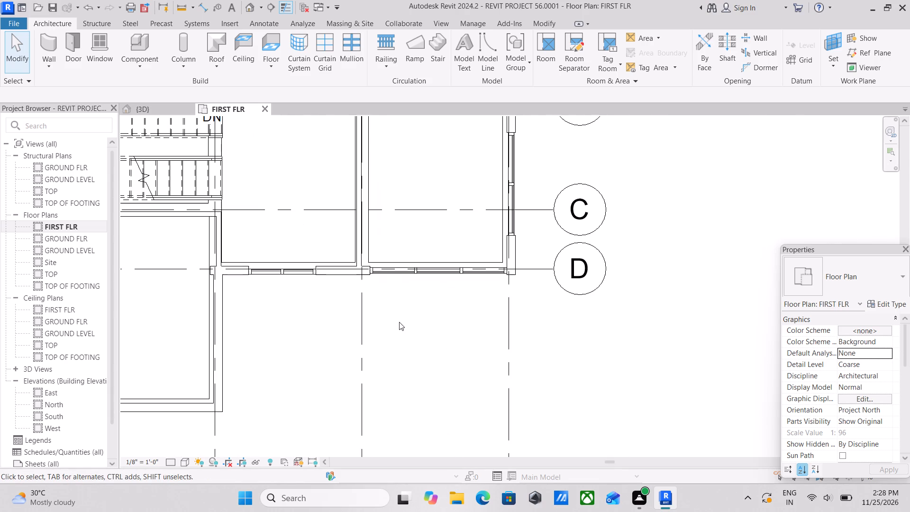
{"action": "scroll", "coordinate": [386, 282], "scroll_direction": "up", "scroll_amount": 3}
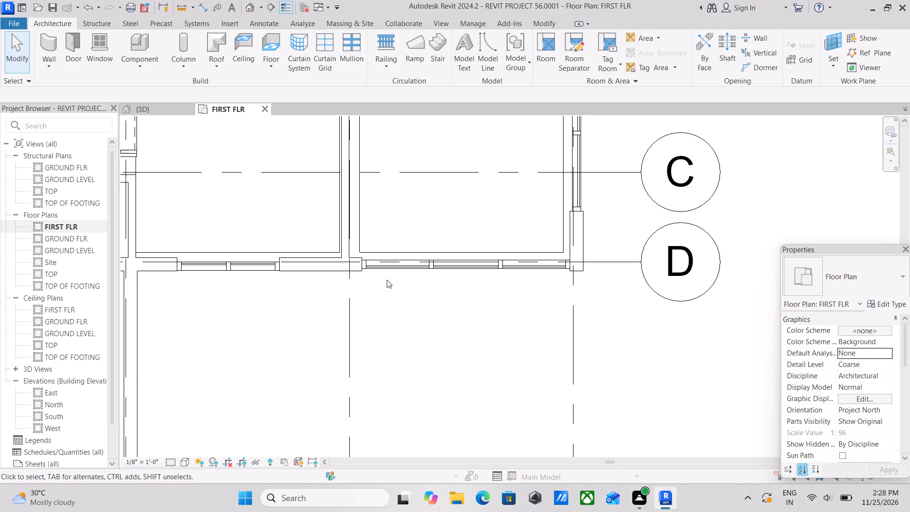
{"action": "scroll", "coordinate": [390, 283], "scroll_direction": "up", "scroll_amount": 2}
{"action": "middle_click_drag", "start_coordinate": [390, 283], "coordinate": [390, 301]}
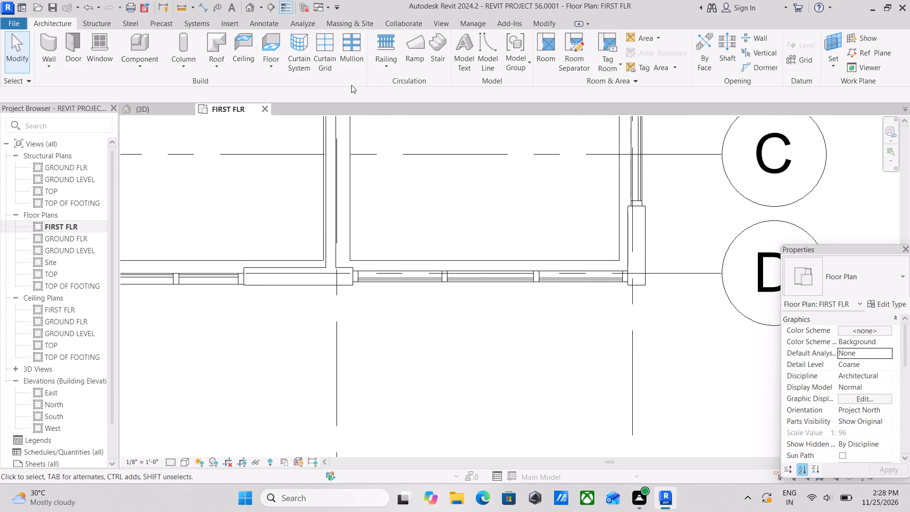
{"action": "left_click", "coordinate": [274, 68]}
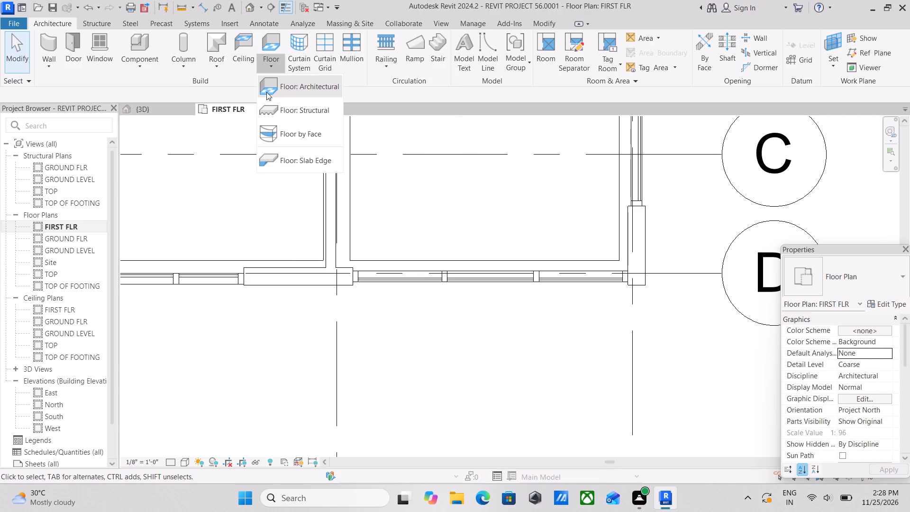
{"action": "left_click", "coordinate": [307, 95]}
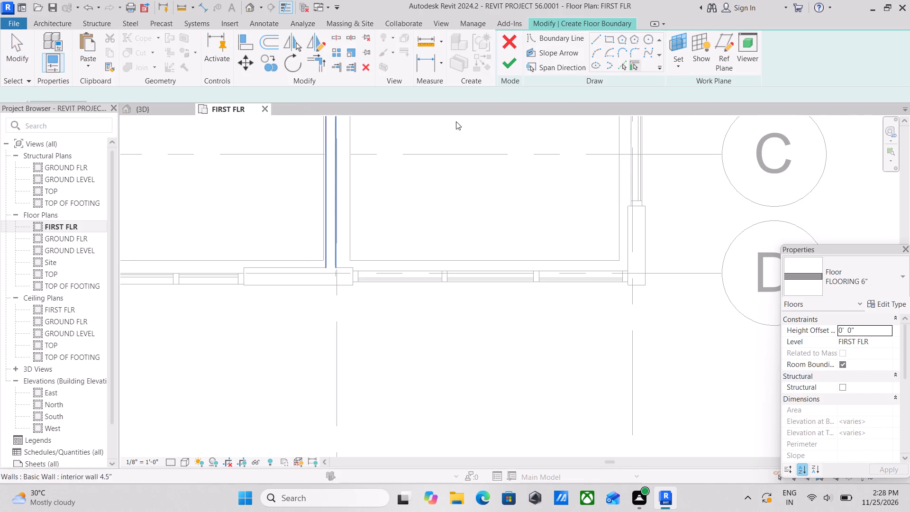
{"action": "left_click", "coordinate": [605, 40]}
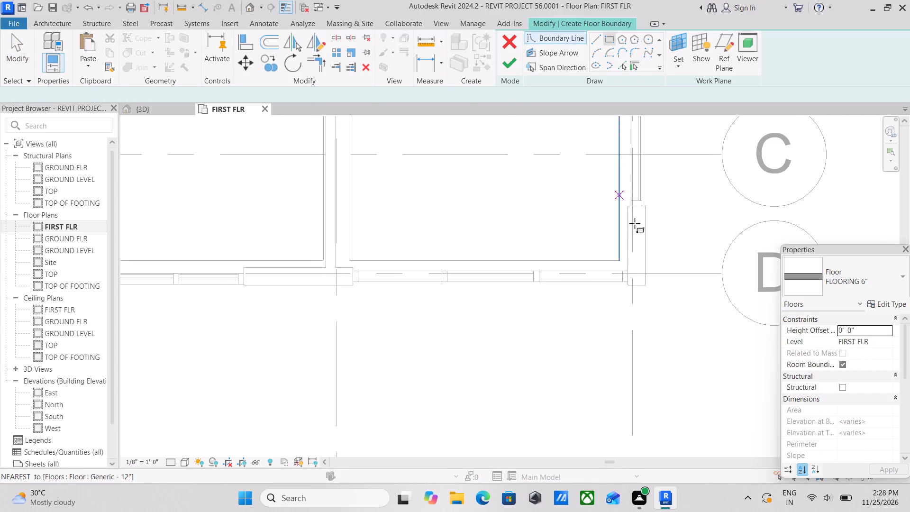
{"action": "left_click", "coordinate": [645, 288]}
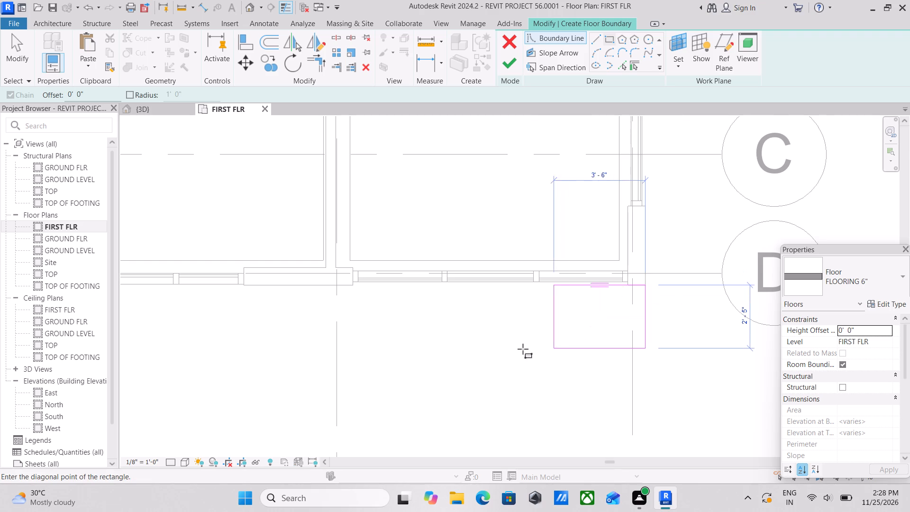
{"action": "middle_click_drag", "start_coordinate": [517, 348], "coordinate": [528, 274]}
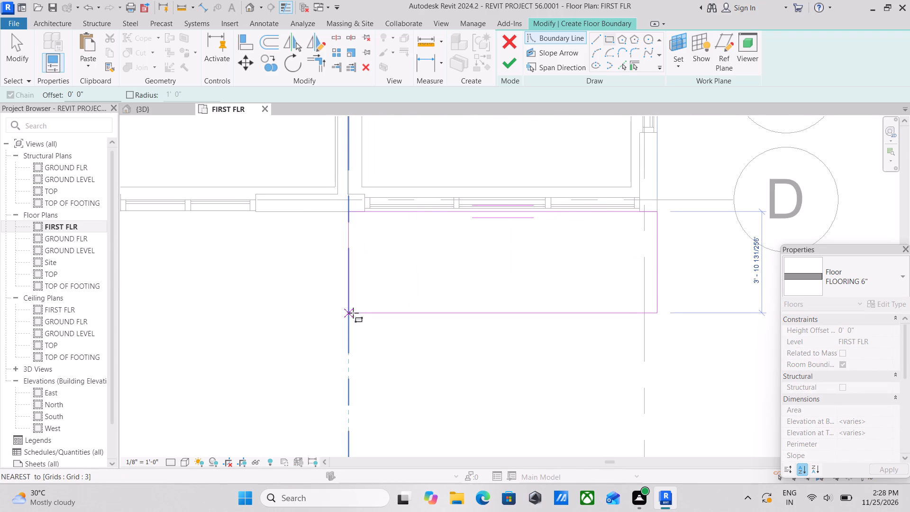
{"action": "scroll", "coordinate": [353, 313], "scroll_direction": "up", "scroll_amount": 1}
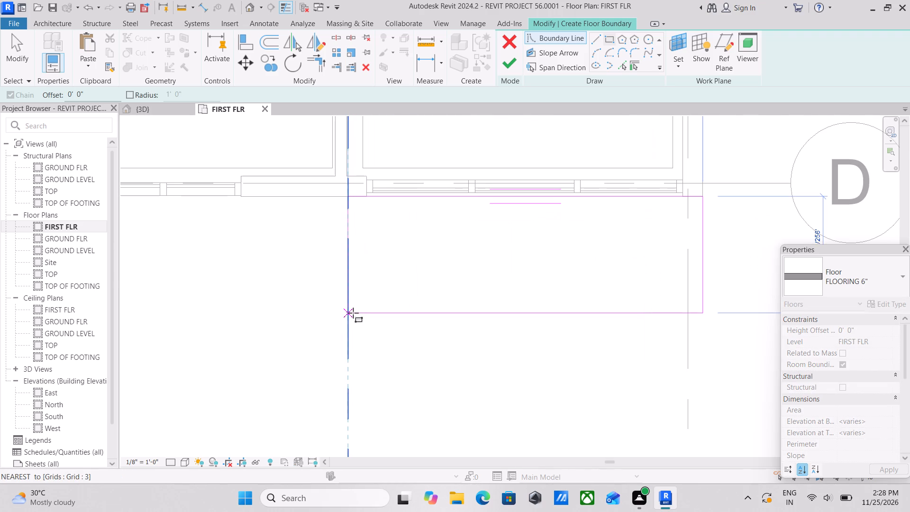
{"action": "scroll", "coordinate": [352, 320], "scroll_direction": "down", "scroll_amount": 2}
{"action": "middle_click_drag", "start_coordinate": [351, 319], "coordinate": [326, 317]}
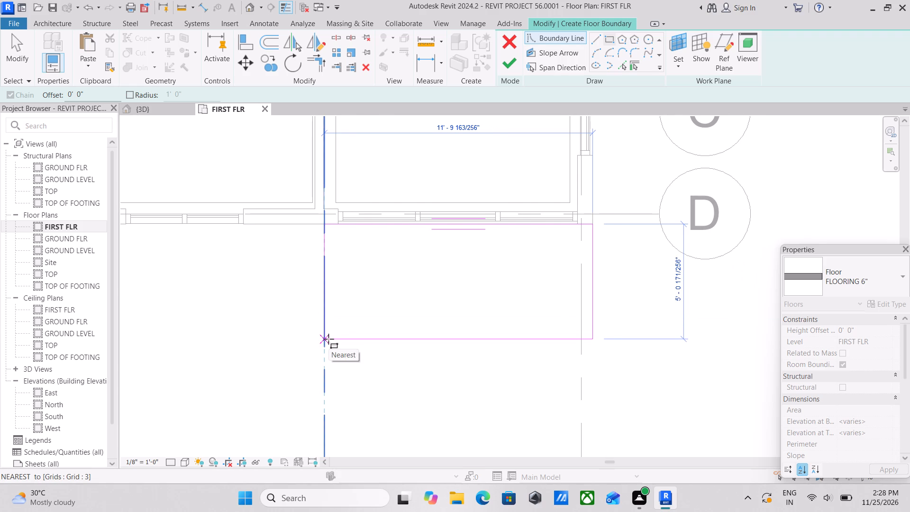
{"action": "left_click", "coordinate": [328, 339]}
{"action": "key", "text": "Escape"}
{"action": "scroll", "coordinate": [387, 267], "scroll_direction": "up", "scroll_amount": 2}
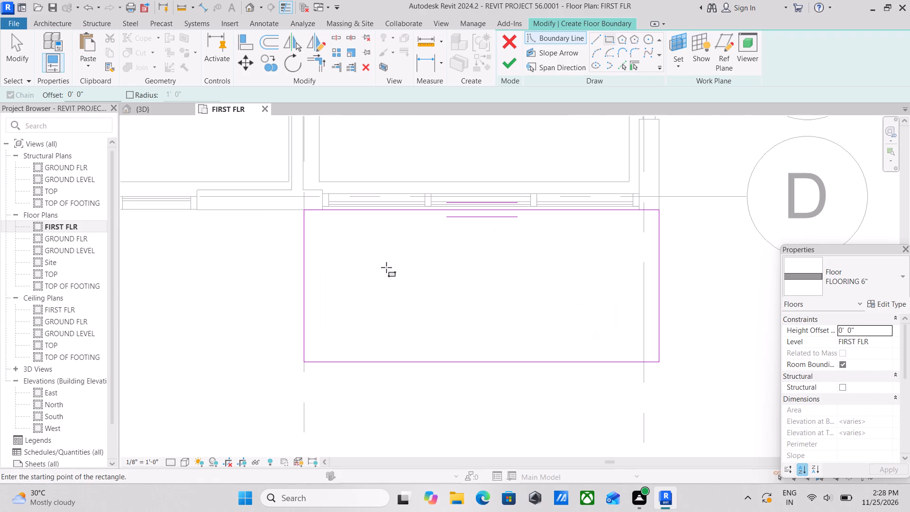
{"action": "key", "text": "Escape"}
{"action": "scroll", "coordinate": [378, 259], "scroll_direction": "down", "scroll_amount": 2}
{"action": "middle_click_drag", "start_coordinate": [378, 259], "coordinate": [372, 259]}
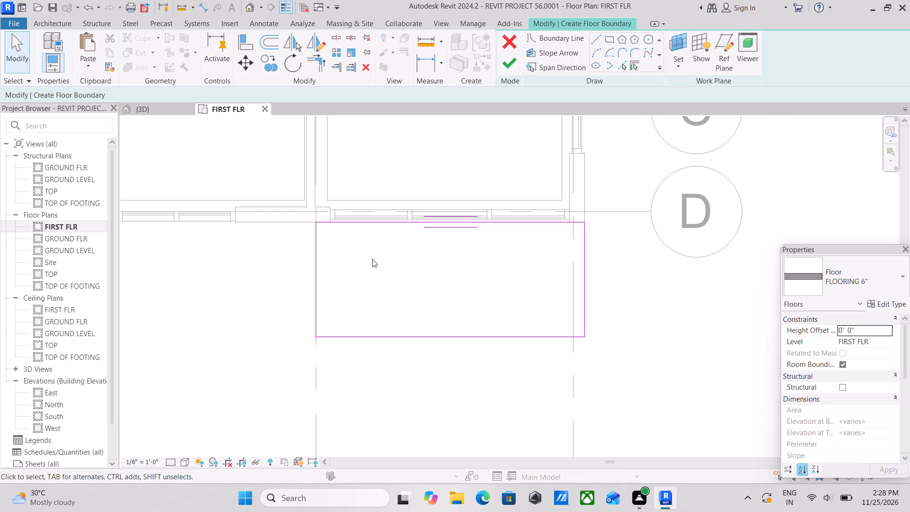
Finish the FIRST FLR floor sketch without attaching the walls below to the slab.
{"action": "left_click", "coordinate": [504, 59]}
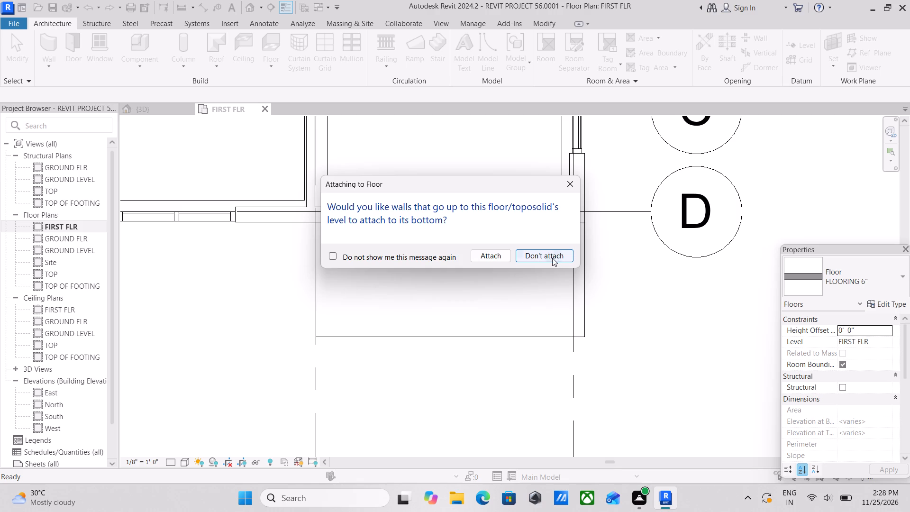
{"action": "left_click", "coordinate": [552, 258]}
{"action": "scroll", "coordinate": [527, 253], "scroll_direction": "down", "scroll_amount": 2}
{"action": "key", "text": "Escape"}
{"action": "scroll", "coordinate": [524, 253], "scroll_direction": "down", "scroll_amount": 5}
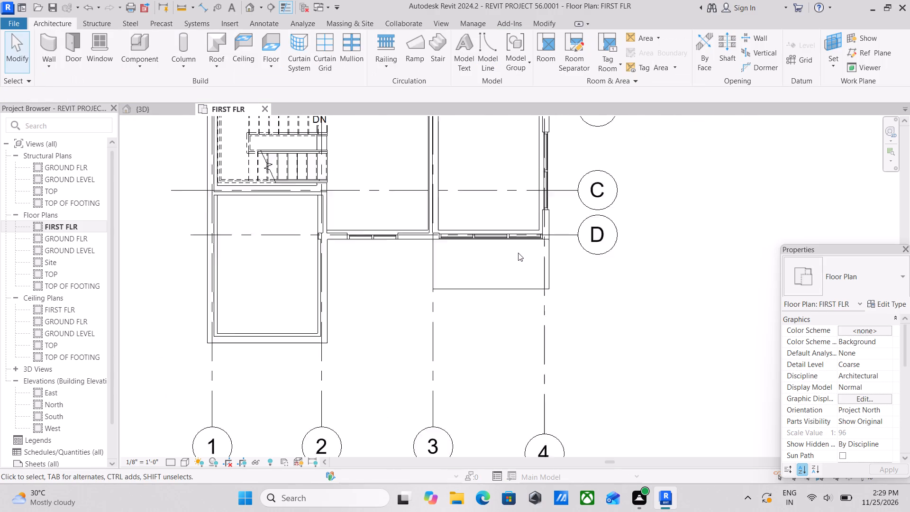
Inspect the projecting first-floor slab between grids 3 and 4 in 3D, checking how it meets the front wall and corner.
{"action": "left_click", "coordinate": [141, 109]}
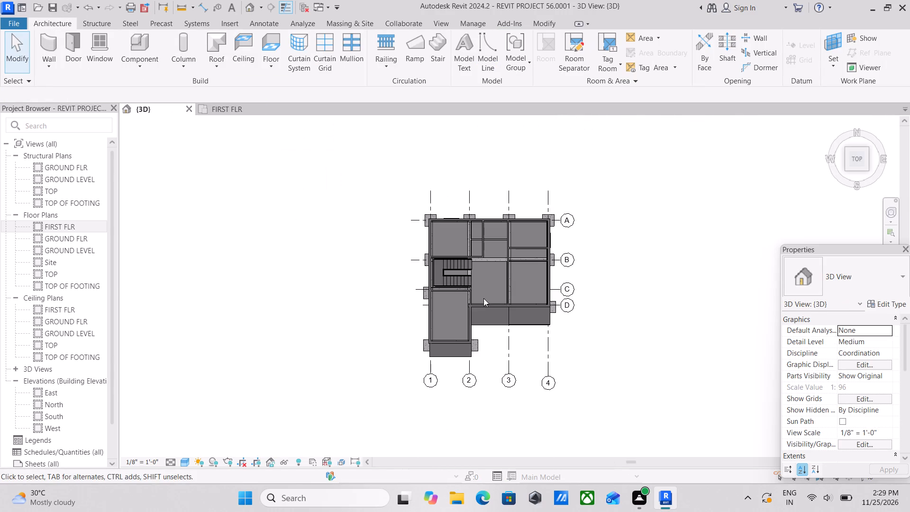
{"action": "middle_click_drag", "start_coordinate": [481, 296], "coordinate": [482, 262]}
{"action": "middle_click_drag", "start_coordinate": [552, 322], "coordinate": [511, 167], "text": "shift"}
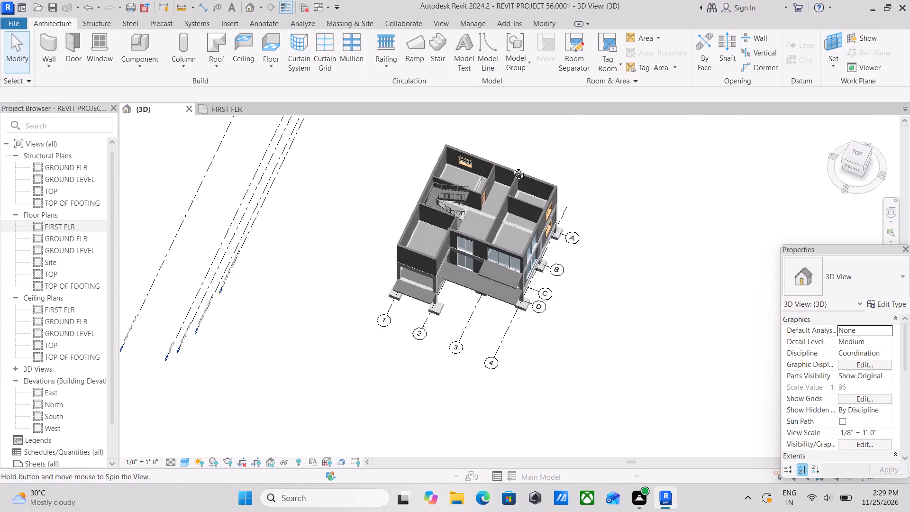
{"action": "middle_click_drag", "start_coordinate": [511, 167], "coordinate": [512, 153], "text": "shift"}
{"action": "middle_click_drag", "start_coordinate": [505, 313], "coordinate": [530, 217], "text": "shift"}
{"action": "middle_click_drag", "start_coordinate": [470, 266], "coordinate": [486, 244], "text": "shift"}
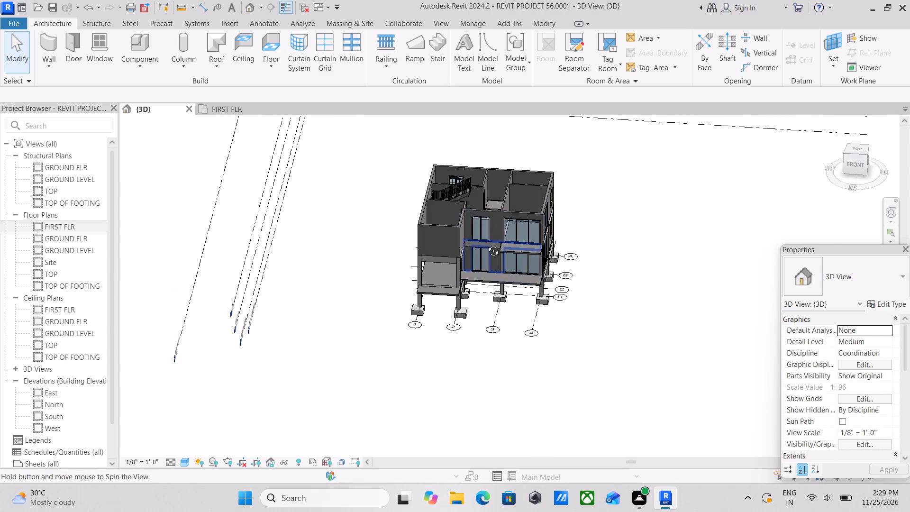
{"action": "middle_click_drag", "start_coordinate": [486, 244], "coordinate": [495, 239], "text": "shift"}
{"action": "scroll", "coordinate": [510, 242], "scroll_direction": "up", "scroll_amount": 2}
{"action": "scroll", "coordinate": [602, 232], "scroll_direction": "up", "scroll_amount": 7}
{"action": "scroll", "coordinate": [469, 262], "scroll_direction": "up", "scroll_amount": 3}
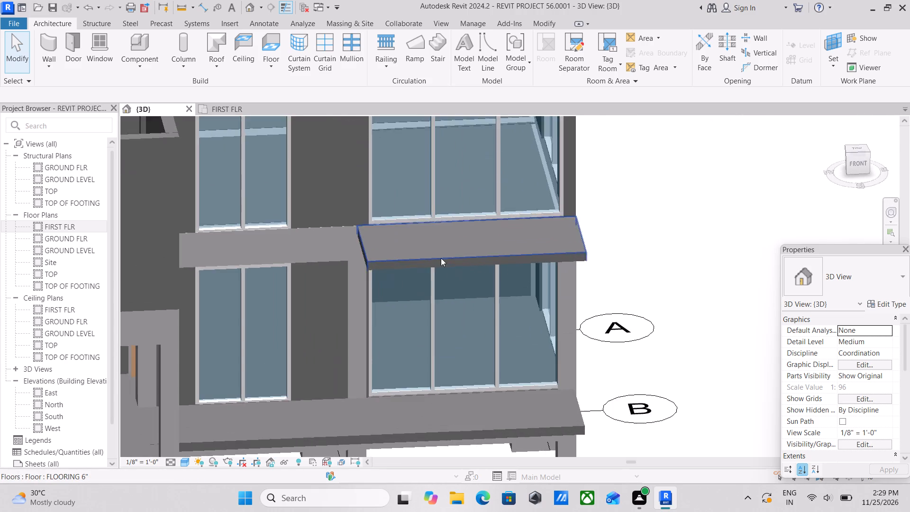
{"action": "scroll", "coordinate": [409, 240], "scroll_direction": "up", "scroll_amount": 3}
{"action": "middle_click_drag", "start_coordinate": [408, 239], "coordinate": [437, 204], "text": "shift"}
{"action": "middle_click_drag", "start_coordinate": [466, 232], "coordinate": [423, 339]}
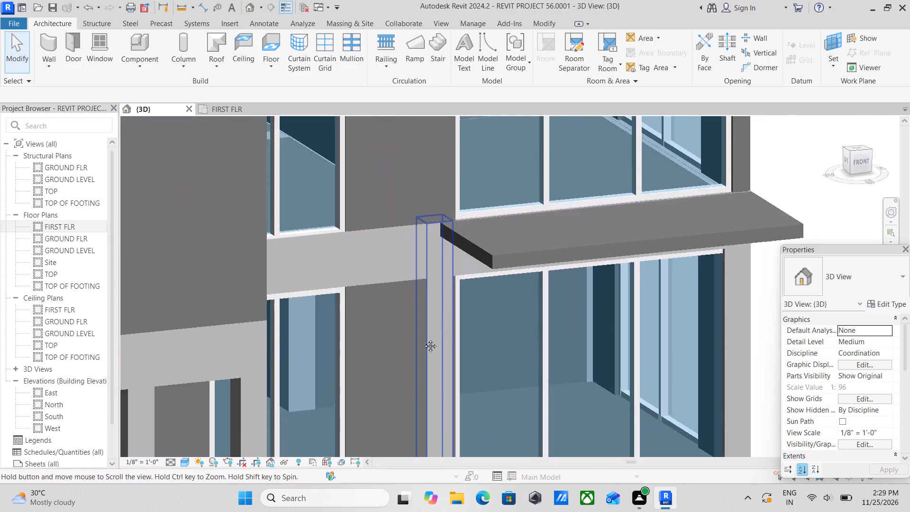
{"action": "middle_click_drag", "start_coordinate": [423, 339], "coordinate": [423, 346]}
{"action": "middle_click_drag", "start_coordinate": [468, 304], "coordinate": [410, 311], "text": "shift"}
{"action": "scroll", "coordinate": [422, 279], "scroll_direction": "down", "scroll_amount": 3}
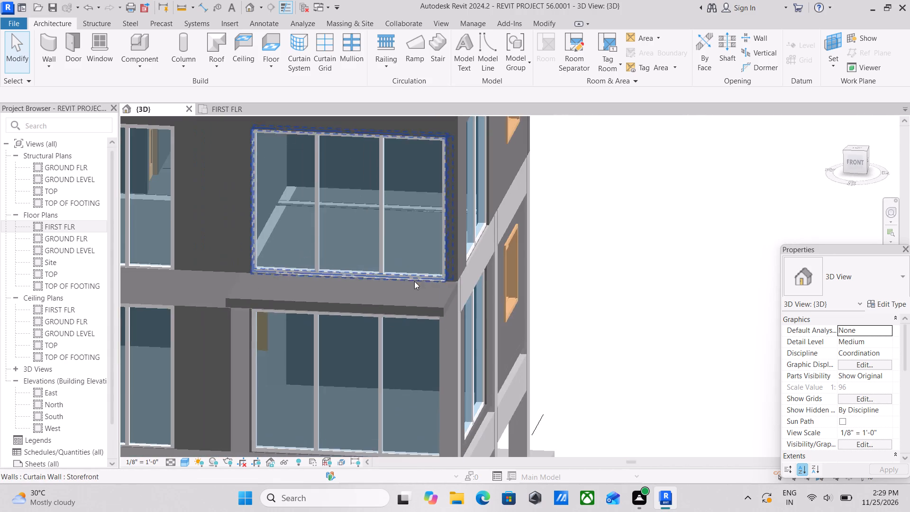
Examine the projecting slab in 3D from low and high angles against the storefronts above and below it.
{"action": "middle_click", "coordinate": [400, 286], "text": "shift"}
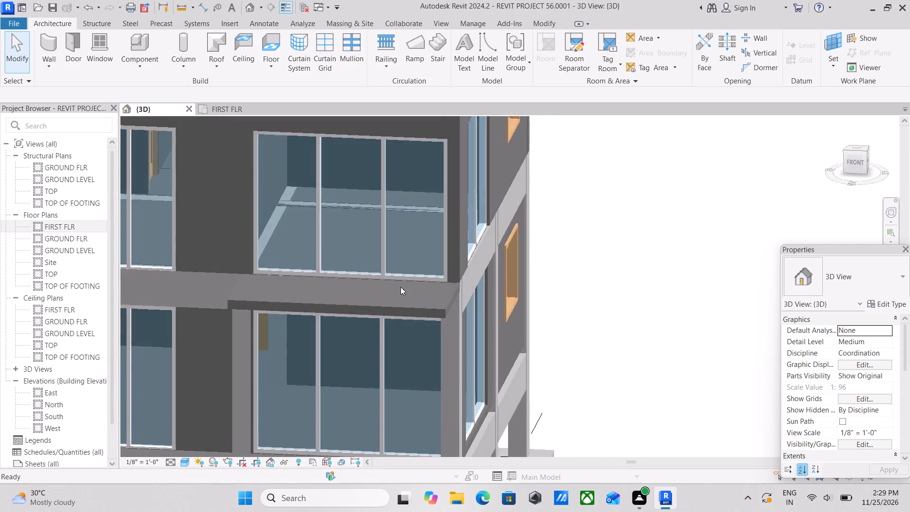
{"action": "middle_click_drag", "start_coordinate": [400, 287], "coordinate": [431, 254]}
{"action": "scroll", "coordinate": [431, 254], "scroll_direction": "up", "scroll_amount": 1}
{"action": "middle_click_drag", "start_coordinate": [431, 254], "coordinate": [464, 252], "text": "shift"}
{"action": "scroll", "coordinate": [464, 252], "scroll_direction": "down", "scroll_amount": 2, "text": "shift"}
{"action": "middle_click_drag", "start_coordinate": [481, 250], "coordinate": [462, 242], "text": "shift"}
{"action": "scroll", "coordinate": [455, 244], "scroll_direction": "down", "scroll_amount": 1}
{"action": "middle_click_drag", "start_coordinate": [455, 244], "coordinate": [448, 241], "text": "shift"}
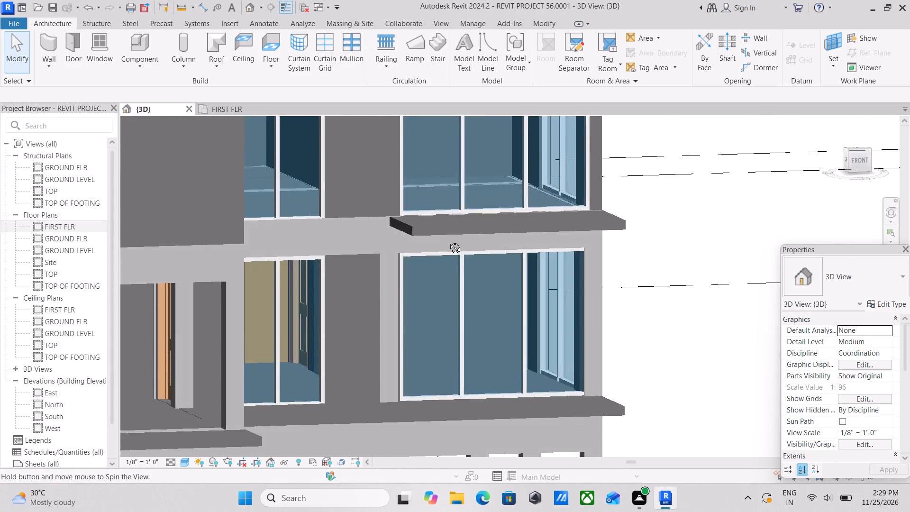
{"action": "middle_click_drag", "start_coordinate": [448, 241], "coordinate": [438, 238], "text": "shift"}
{"action": "scroll", "coordinate": [438, 238], "scroll_direction": "down", "scroll_amount": 1, "text": "shift"}
{"action": "middle_click_drag", "start_coordinate": [436, 239], "coordinate": [447, 289], "text": "shift"}
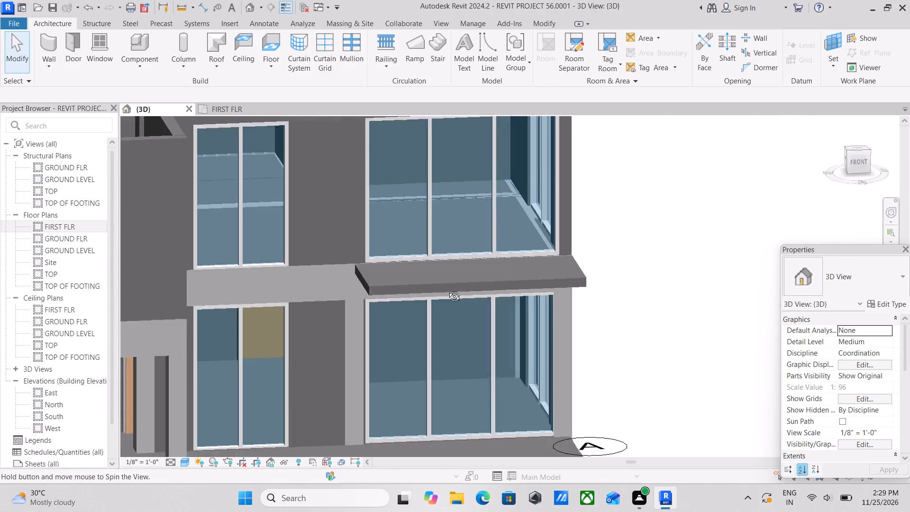
{"action": "middle_click_drag", "start_coordinate": [447, 289], "coordinate": [451, 308], "text": "shift"}
{"action": "scroll", "coordinate": [451, 306], "scroll_direction": "down", "scroll_amount": 1, "text": "shift"}
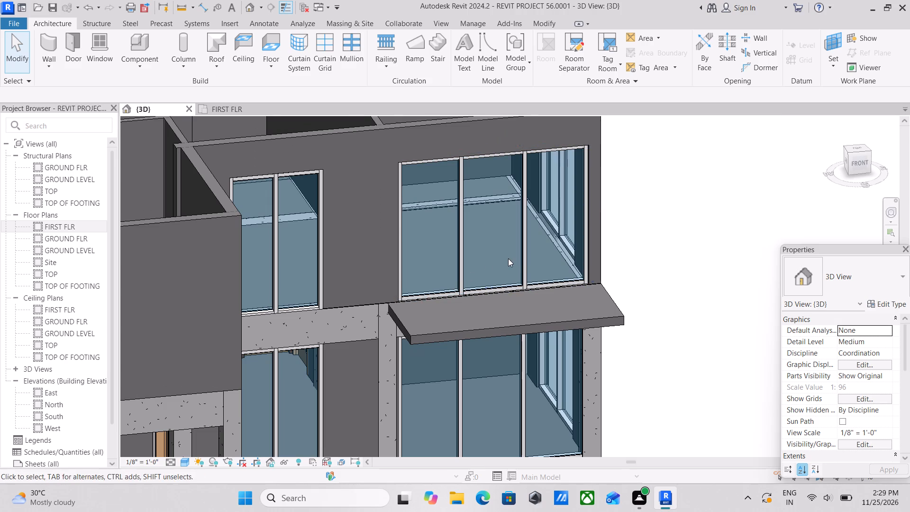
Check the properties of the first-floor front storefront above the projecting slab.
{"action": "middle_click_drag", "start_coordinate": [512, 259], "coordinate": [415, 308]}
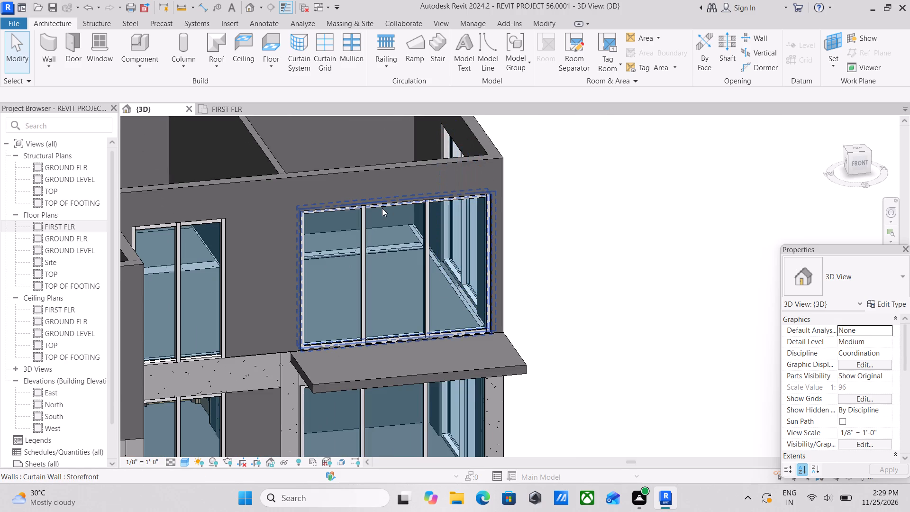
{"action": "scroll", "coordinate": [378, 208], "scroll_direction": "up", "scroll_amount": 1}
{"action": "left_click", "coordinate": [378, 208]}
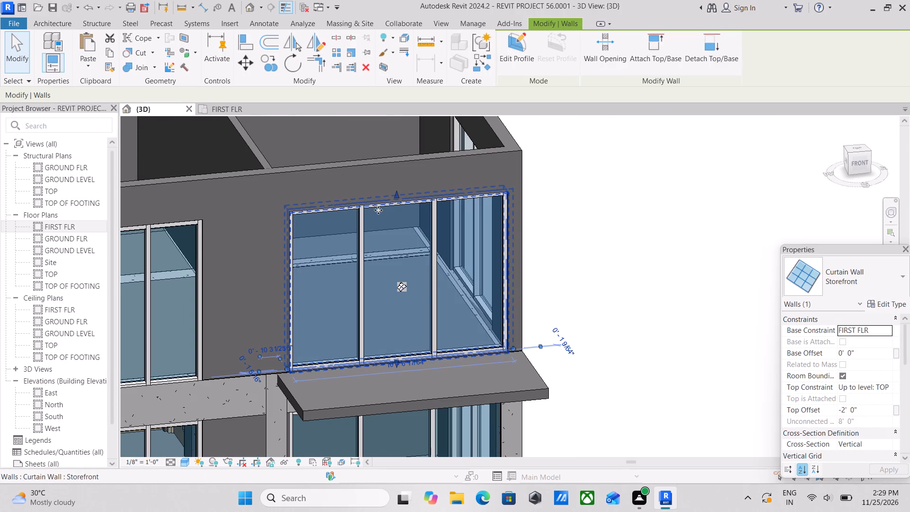
{"action": "scroll", "coordinate": [428, 292], "scroll_direction": "up", "scroll_amount": 2}
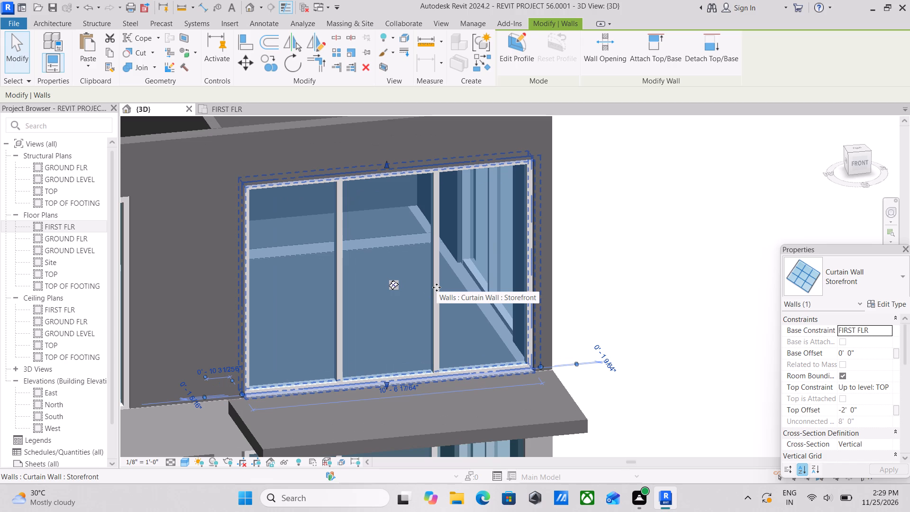
{"action": "key", "text": "Escape"}
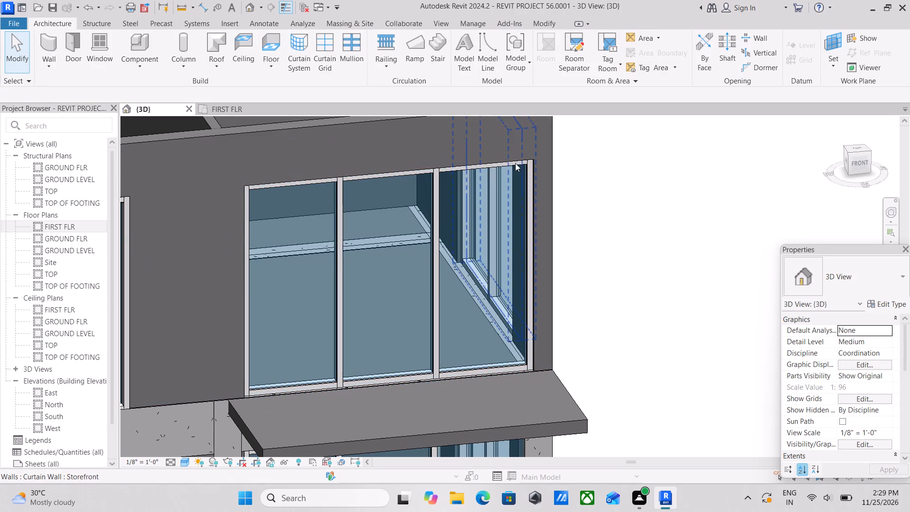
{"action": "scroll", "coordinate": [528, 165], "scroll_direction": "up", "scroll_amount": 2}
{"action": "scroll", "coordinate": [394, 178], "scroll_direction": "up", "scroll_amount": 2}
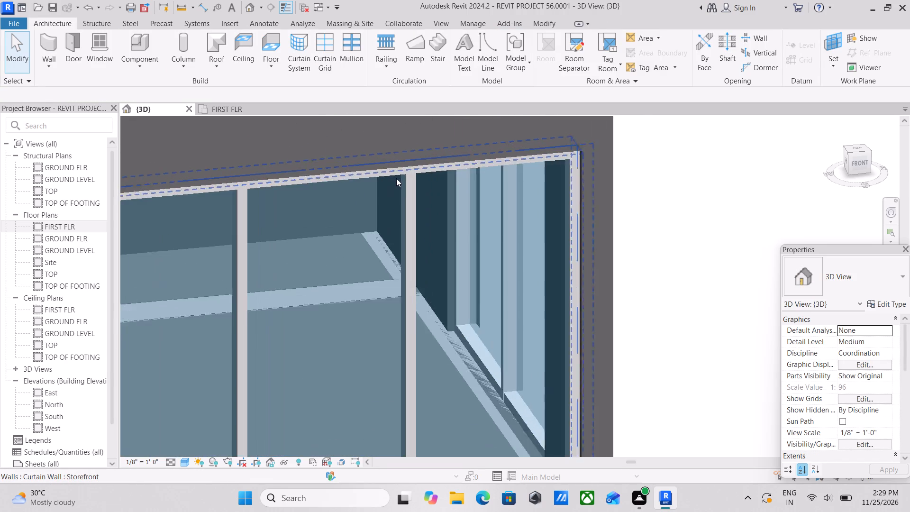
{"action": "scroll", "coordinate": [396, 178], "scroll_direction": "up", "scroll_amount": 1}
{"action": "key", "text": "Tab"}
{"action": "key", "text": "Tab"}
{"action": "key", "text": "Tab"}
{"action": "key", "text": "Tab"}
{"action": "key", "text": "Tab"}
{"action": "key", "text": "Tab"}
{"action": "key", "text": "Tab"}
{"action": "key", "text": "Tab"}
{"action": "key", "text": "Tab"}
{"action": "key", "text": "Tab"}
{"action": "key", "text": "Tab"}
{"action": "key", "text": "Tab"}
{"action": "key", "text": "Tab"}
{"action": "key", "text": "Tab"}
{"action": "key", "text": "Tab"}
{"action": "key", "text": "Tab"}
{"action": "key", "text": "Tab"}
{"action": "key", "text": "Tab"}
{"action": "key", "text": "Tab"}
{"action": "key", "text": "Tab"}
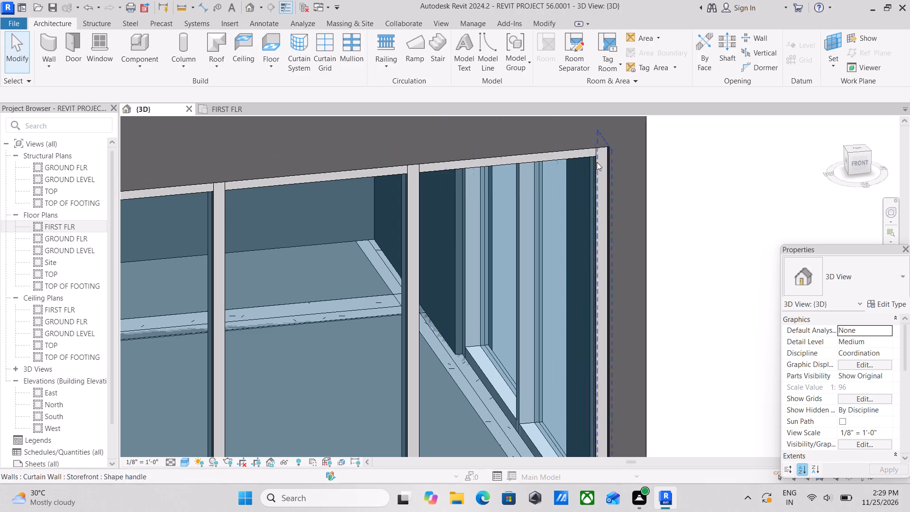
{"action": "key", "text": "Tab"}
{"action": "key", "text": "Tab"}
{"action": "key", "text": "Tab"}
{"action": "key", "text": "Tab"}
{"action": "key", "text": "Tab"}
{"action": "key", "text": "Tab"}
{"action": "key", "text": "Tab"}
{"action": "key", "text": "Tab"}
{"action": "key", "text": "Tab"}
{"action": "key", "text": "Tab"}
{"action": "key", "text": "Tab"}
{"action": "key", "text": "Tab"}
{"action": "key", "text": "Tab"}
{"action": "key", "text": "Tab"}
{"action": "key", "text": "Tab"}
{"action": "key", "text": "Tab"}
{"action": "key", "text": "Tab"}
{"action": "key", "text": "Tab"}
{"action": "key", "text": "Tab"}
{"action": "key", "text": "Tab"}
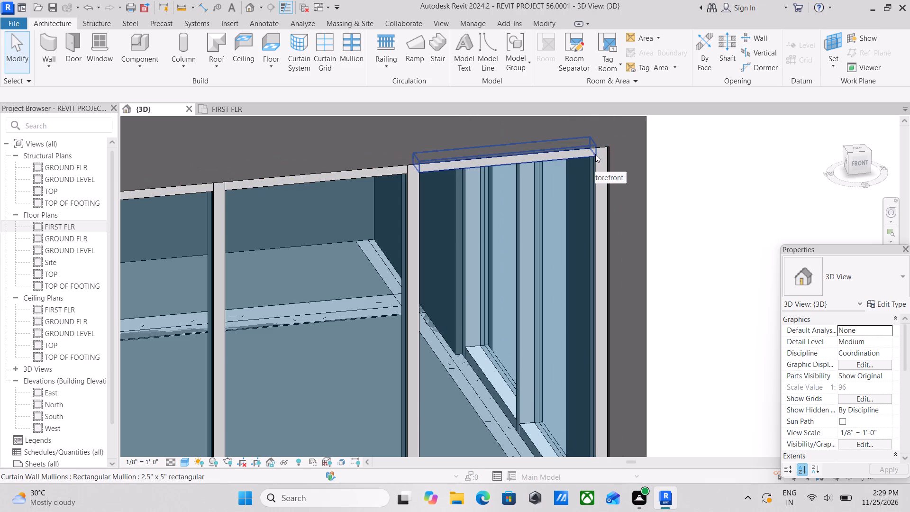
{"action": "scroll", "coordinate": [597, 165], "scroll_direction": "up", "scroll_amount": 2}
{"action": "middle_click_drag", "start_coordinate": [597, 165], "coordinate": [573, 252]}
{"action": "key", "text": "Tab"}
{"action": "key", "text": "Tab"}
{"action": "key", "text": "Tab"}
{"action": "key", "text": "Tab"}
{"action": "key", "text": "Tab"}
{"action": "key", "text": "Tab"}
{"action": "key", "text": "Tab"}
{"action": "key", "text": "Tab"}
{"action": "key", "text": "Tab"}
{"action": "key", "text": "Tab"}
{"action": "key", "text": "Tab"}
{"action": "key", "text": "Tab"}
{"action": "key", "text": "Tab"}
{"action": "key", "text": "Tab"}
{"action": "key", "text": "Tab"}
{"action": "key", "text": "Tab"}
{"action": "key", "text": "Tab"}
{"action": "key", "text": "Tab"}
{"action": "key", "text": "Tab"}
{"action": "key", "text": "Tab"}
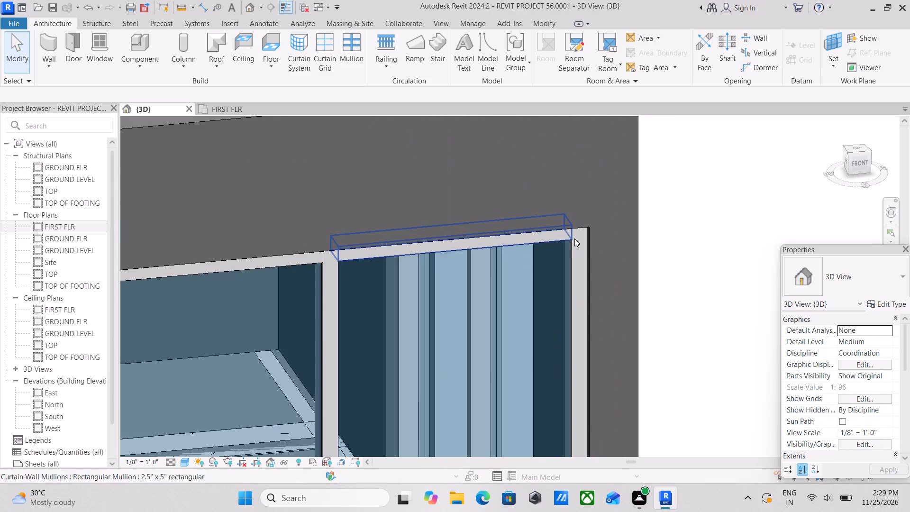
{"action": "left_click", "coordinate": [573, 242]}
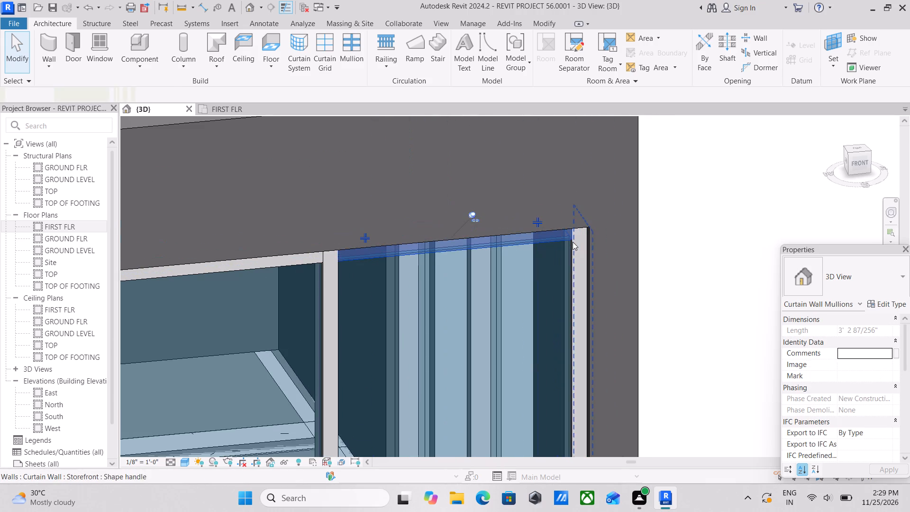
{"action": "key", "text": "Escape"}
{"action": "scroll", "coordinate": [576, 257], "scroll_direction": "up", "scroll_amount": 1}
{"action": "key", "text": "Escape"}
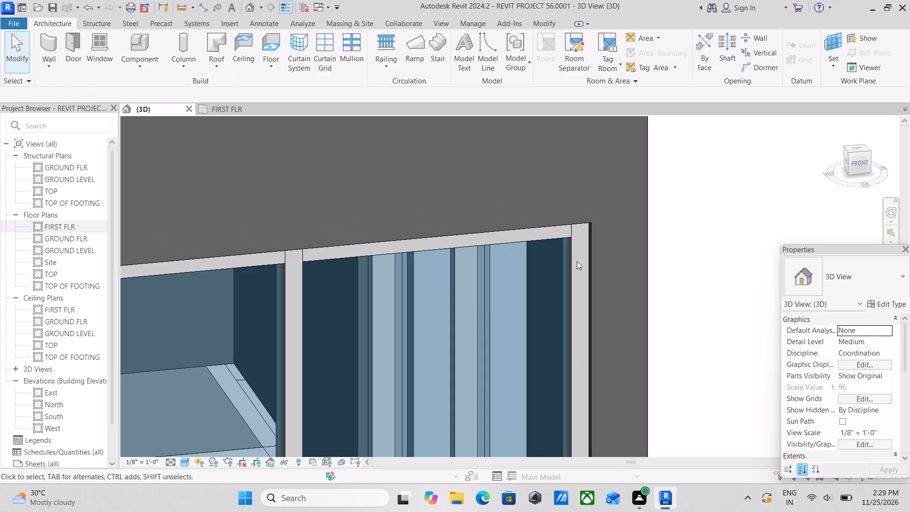
Pick out the first-floor side-wall storefront near the front corner in 3D and check its constraints.
{"action": "key", "text": "Tab"}
{"action": "key", "text": "Tab"}
{"action": "key", "text": "Tab"}
{"action": "key", "text": "Tab"}
{"action": "key", "text": "Tab"}
{"action": "key", "text": "Tab"}
{"action": "key", "text": "Tab"}
{"action": "key", "text": "Tab"}
{"action": "key", "text": "Tab"}
{"action": "key", "text": "Tab"}
{"action": "key", "text": "Tab"}
{"action": "key", "text": "Tab"}
{"action": "key", "text": "Tab"}
{"action": "key", "text": "Tab"}
{"action": "key", "text": "Tab"}
{"action": "key", "text": "Tab"}
{"action": "key", "text": "Tab"}
{"action": "key", "text": "Tab"}
{"action": "key", "text": "Tab"}
{"action": "key", "text": "Tab"}
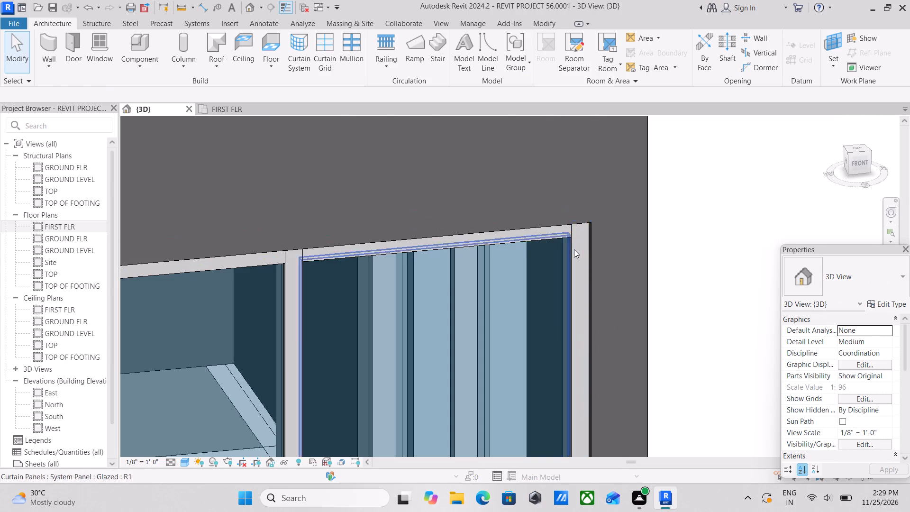
{"action": "left_click", "coordinate": [574, 249]}
{"action": "left_click", "coordinate": [572, 249]}
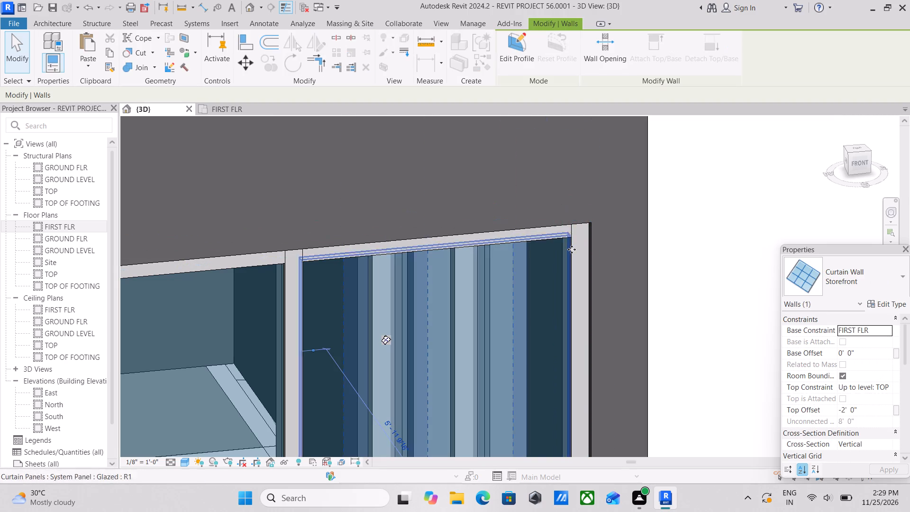
{"action": "scroll", "coordinate": [572, 249], "scroll_direction": "down", "scroll_amount": 8}
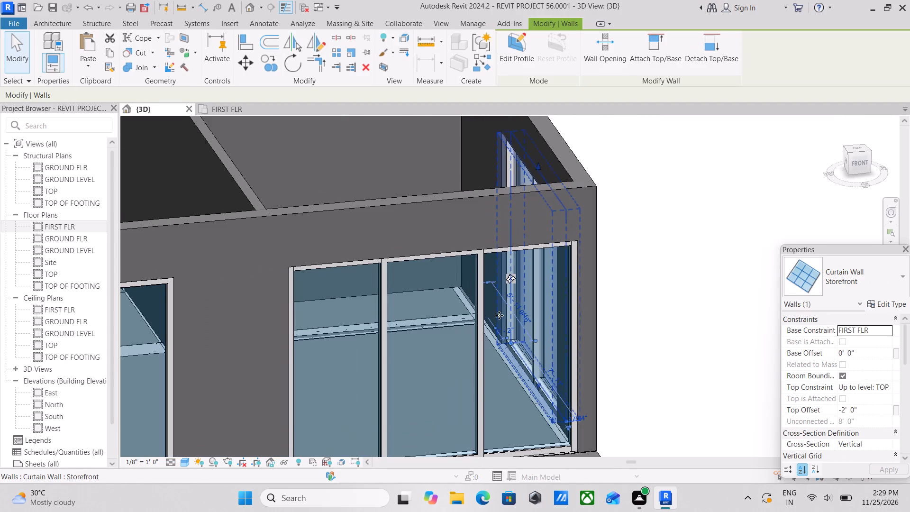
{"action": "middle_click_drag", "start_coordinate": [488, 351], "coordinate": [491, 315]}
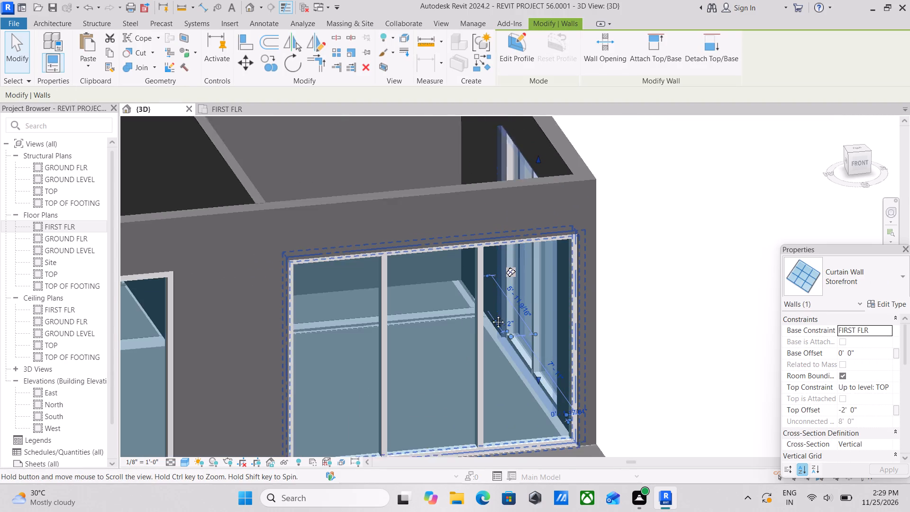
{"action": "middle_click_drag", "start_coordinate": [491, 315], "coordinate": [492, 304]}
{"action": "key", "text": "Escape"}
Examine the first-floor front storefront above the projecting slab in 3D and check its properties against the surrounding EXTERIOR 8' wall.
{"action": "scroll", "coordinate": [492, 303], "scroll_direction": "up", "scroll_amount": 2}
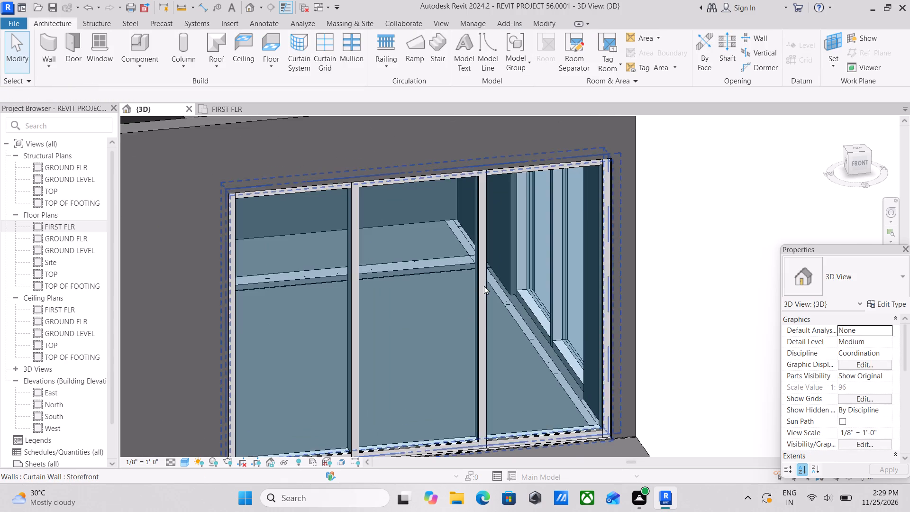
{"action": "middle_click_drag", "start_coordinate": [414, 266], "coordinate": [413, 302]}
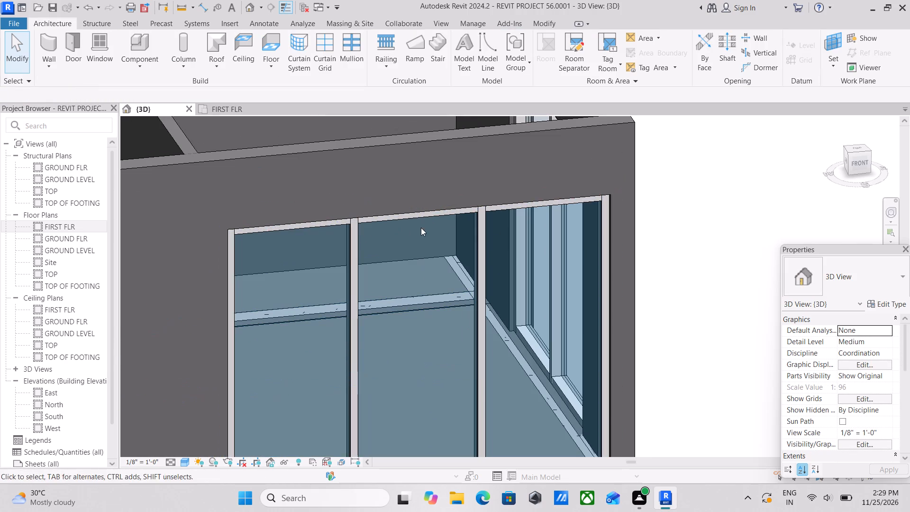
{"action": "scroll", "coordinate": [481, 245], "scroll_direction": "up", "scroll_amount": 2}
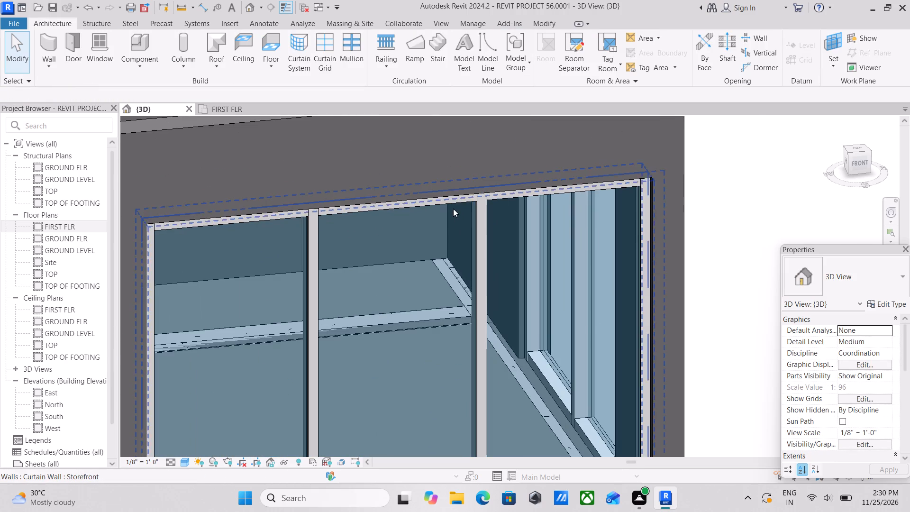
{"action": "scroll", "coordinate": [453, 209], "scroll_direction": "up", "scroll_amount": 2}
{"action": "middle_click_drag", "start_coordinate": [453, 209], "coordinate": [456, 223]}
{"action": "scroll", "coordinate": [302, 287], "scroll_direction": "down", "scroll_amount": 3}
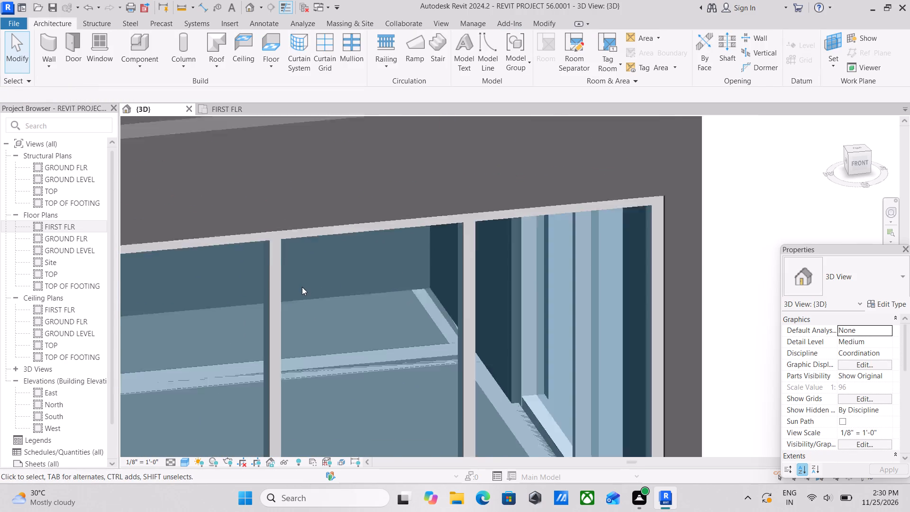
{"action": "scroll", "coordinate": [302, 287], "scroll_direction": "down", "scroll_amount": 2}
{"action": "left_click", "coordinate": [285, 253]}
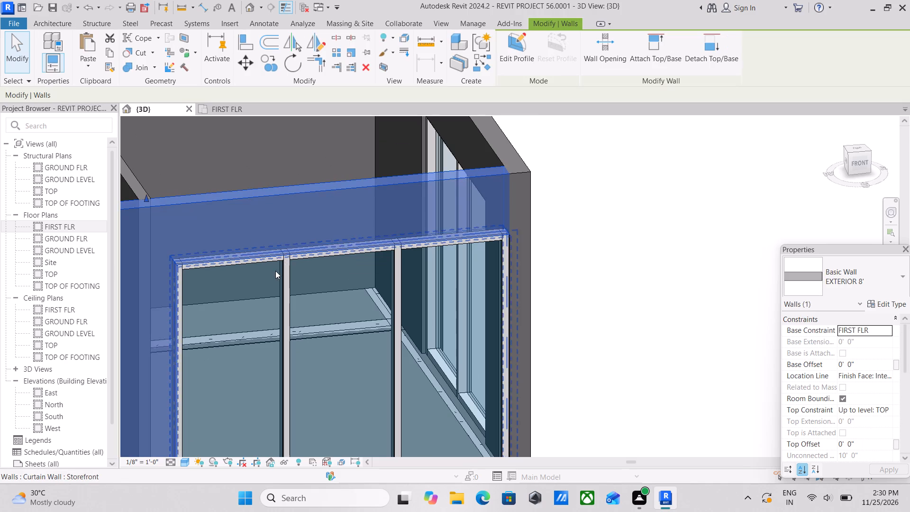
{"action": "key", "text": "Escape"}
{"action": "left_click", "coordinate": [508, 235]}
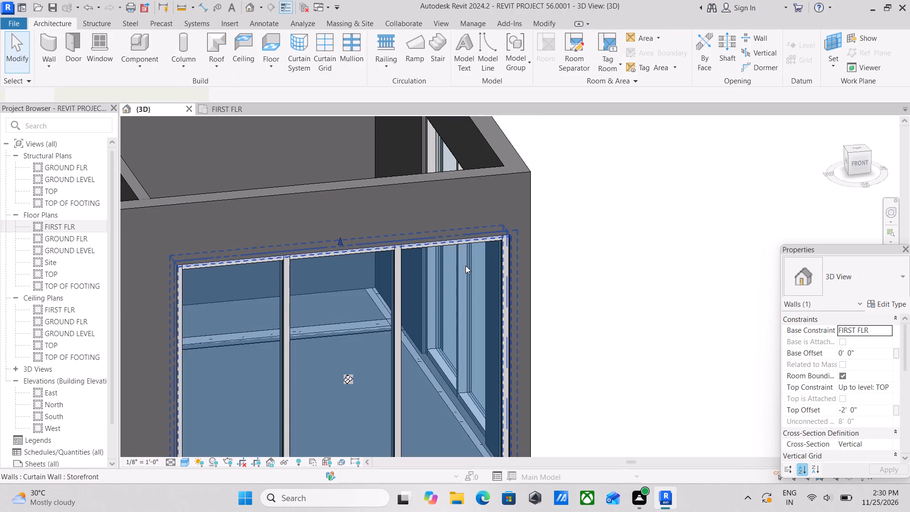
{"action": "middle_click_drag", "start_coordinate": [210, 304], "coordinate": [244, 194]}
{"action": "middle_click_drag", "start_coordinate": [201, 338], "coordinate": [209, 356]}
{"action": "scroll", "coordinate": [232, 303], "scroll_direction": "down", "scroll_amount": 1}
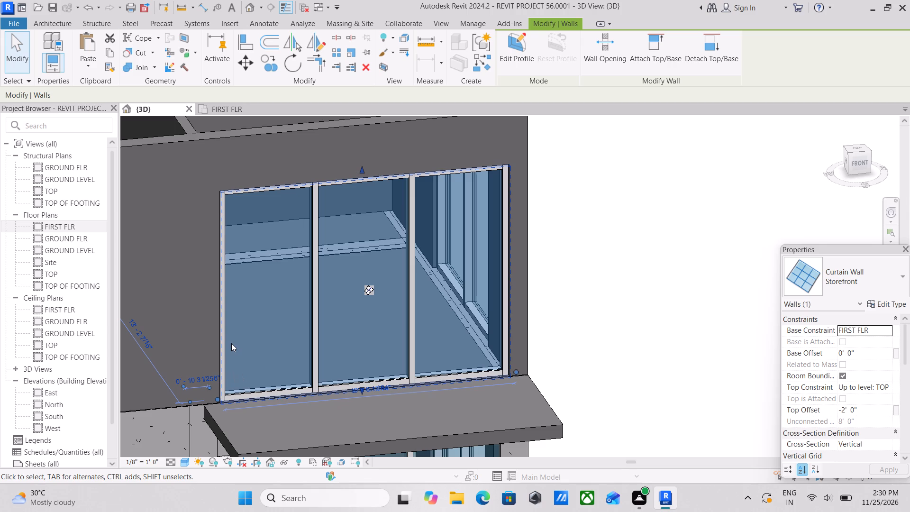
Examine on the FIRST FLR plan how the front storefront's ends meet the exterior wall at grids 3 and 4.
{"action": "left_click", "coordinate": [217, 110]}
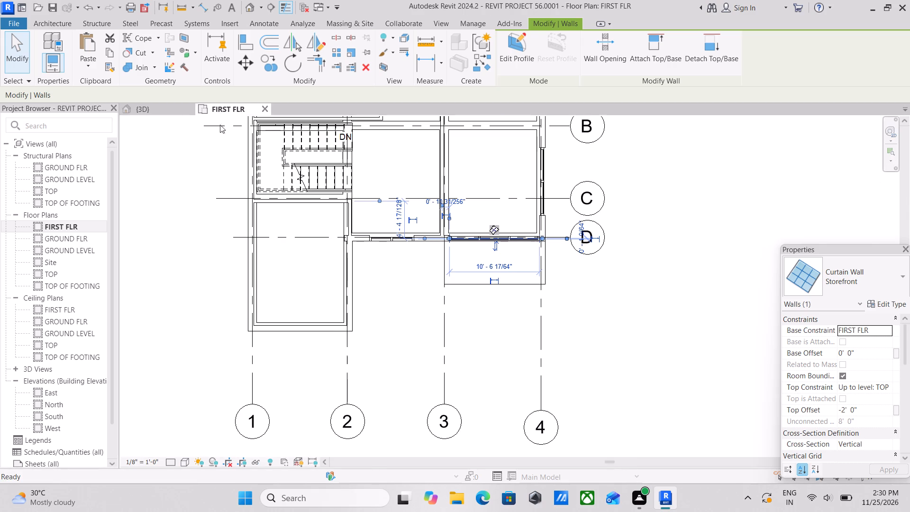
{"action": "scroll", "coordinate": [484, 260], "scroll_direction": "up", "scroll_amount": 5}
{"action": "key", "text": "Escape"}
{"action": "scroll", "coordinate": [465, 233], "scroll_direction": "up", "scroll_amount": 1}
{"action": "middle_click_drag", "start_coordinate": [465, 233], "coordinate": [462, 280]}
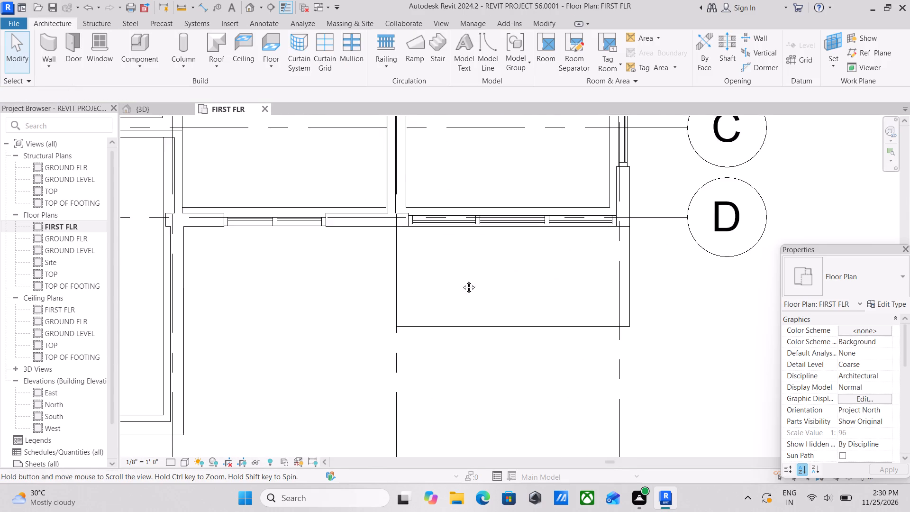
{"action": "middle_click_drag", "start_coordinate": [462, 280], "coordinate": [457, 314]}
{"action": "scroll", "coordinate": [413, 299], "scroll_direction": "up", "scroll_amount": 6}
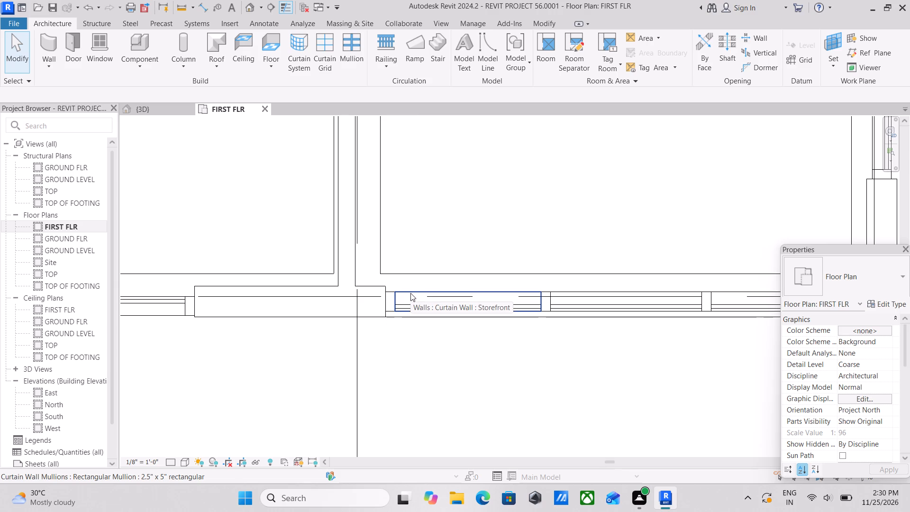
{"action": "left_click", "coordinate": [410, 293]}
{"action": "key", "text": "Escape"}
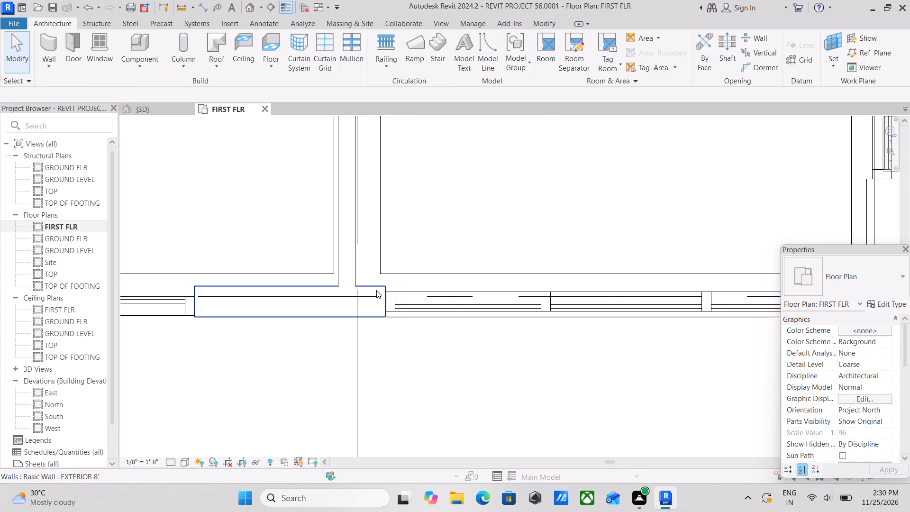
{"action": "left_click", "coordinate": [376, 289]}
{"action": "left_click_drag", "start_coordinate": [388, 319], "coordinate": [394, 319]}
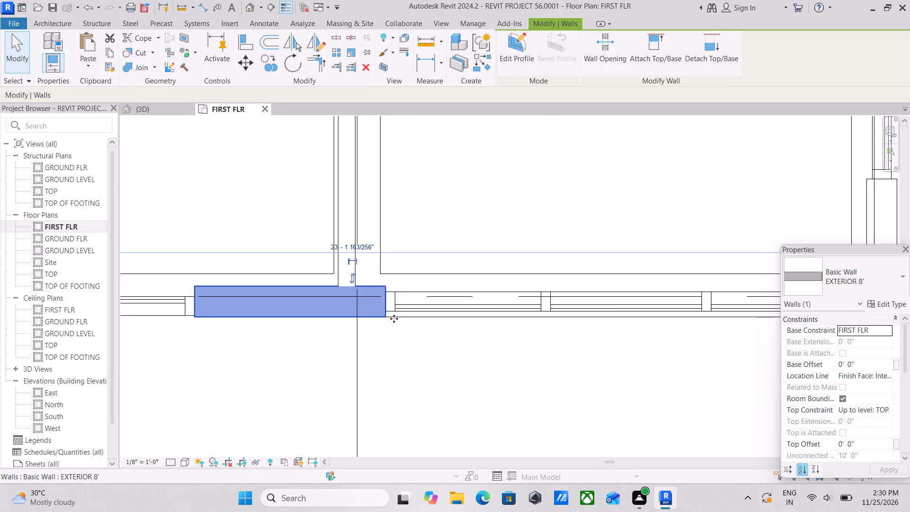
{"action": "left_click_drag", "start_coordinate": [394, 319], "coordinate": [395, 319]}
{"action": "key", "text": "Escape"}
{"action": "middle_click_drag", "start_coordinate": [429, 316], "coordinate": [257, 333]}
{"action": "scroll", "coordinate": [462, 335], "scroll_direction": "down", "scroll_amount": 1}
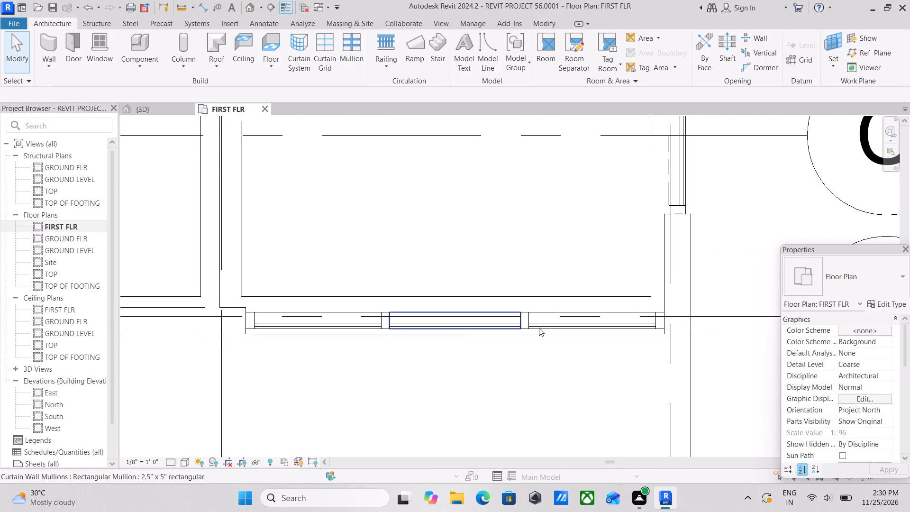
{"action": "scroll", "coordinate": [660, 307], "scroll_direction": "up", "scroll_amount": 2}
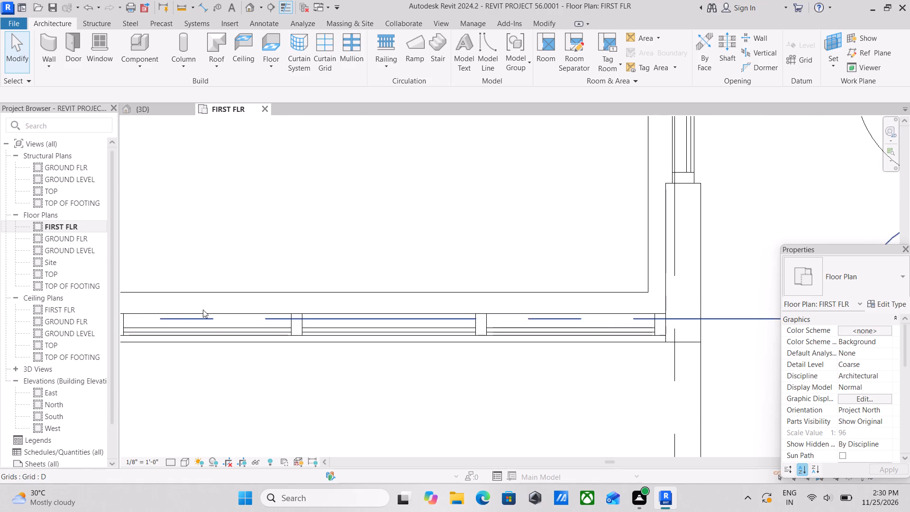
Unpin and delete the horizontal bottom mullion in the front storefront bay nearest grid 3.
{"action": "middle_click_drag", "start_coordinate": [193, 313], "coordinate": [367, 307]}
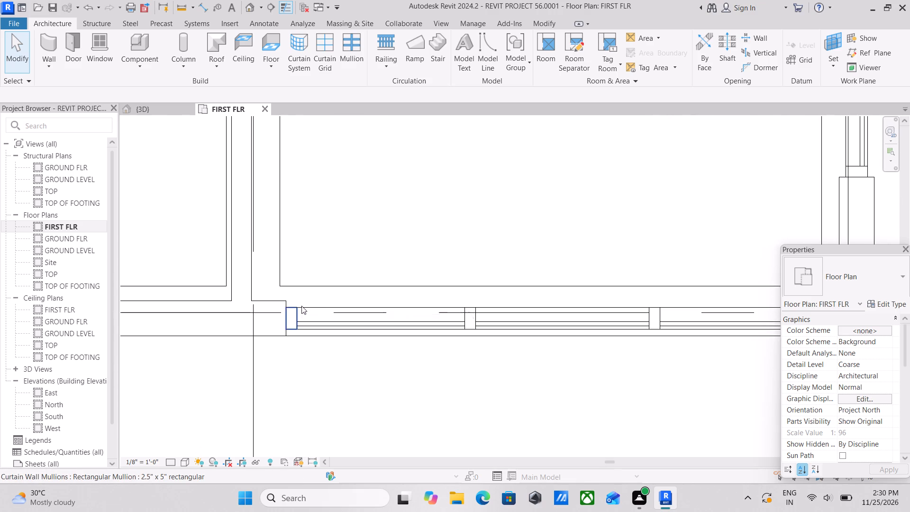
{"action": "scroll", "coordinate": [301, 306], "scroll_direction": "up", "scroll_amount": 1}
{"action": "left_click", "coordinate": [301, 306]}
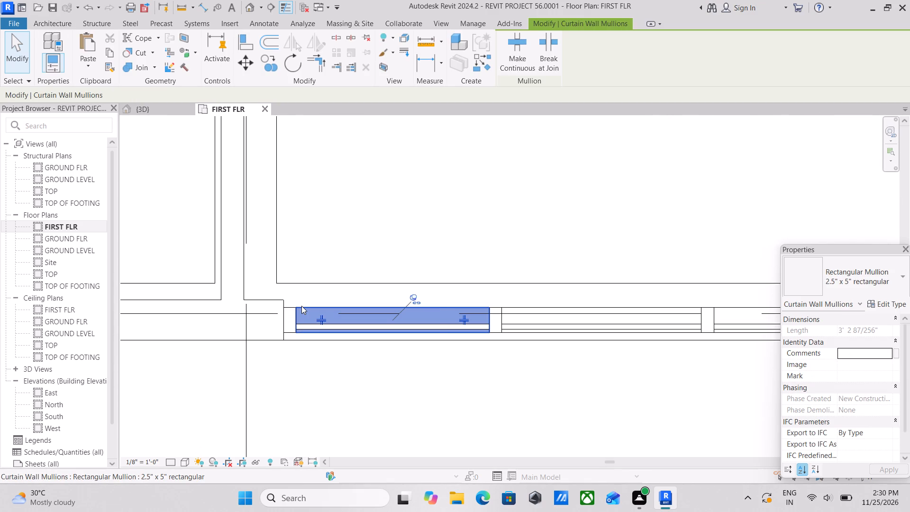
{"action": "right_click", "coordinate": [301, 306]}
{"action": "key", "text": "Escape"}
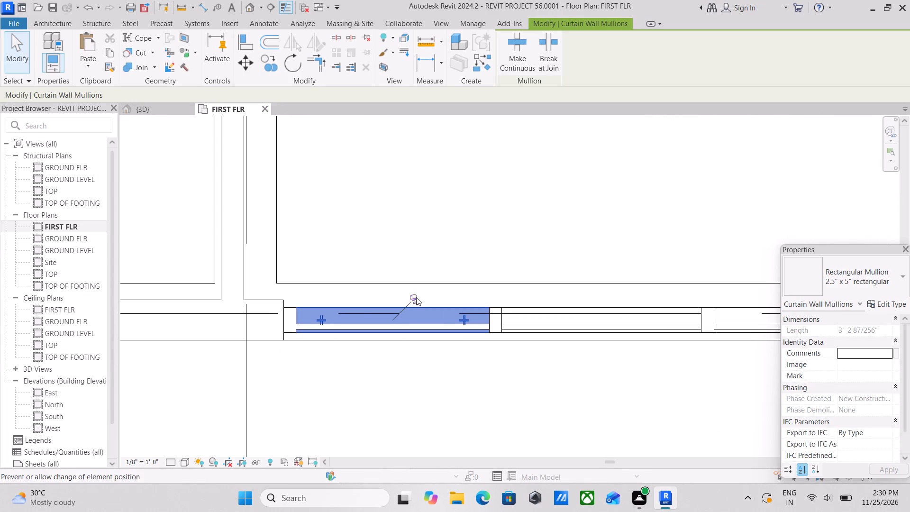
{"action": "left_click", "coordinate": [416, 297]}
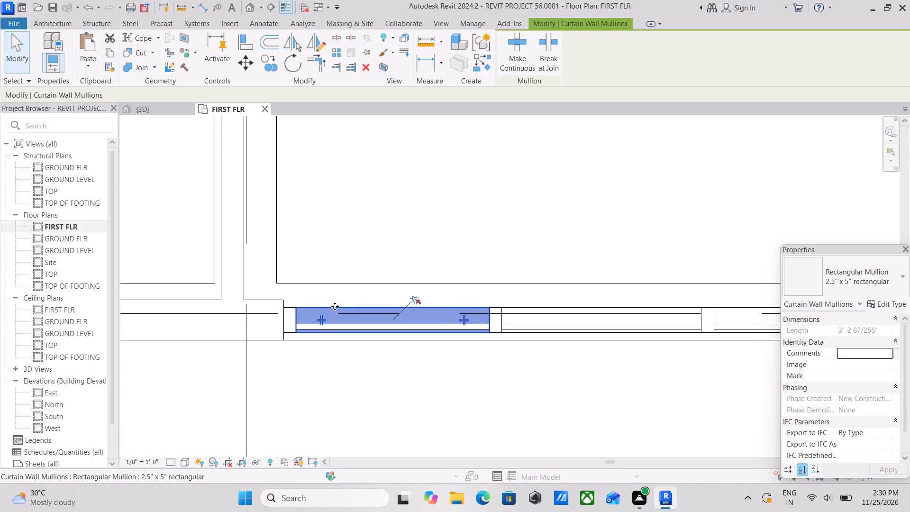
{"action": "right_click", "coordinate": [335, 306]}
{"action": "left_click", "coordinate": [353, 328]}
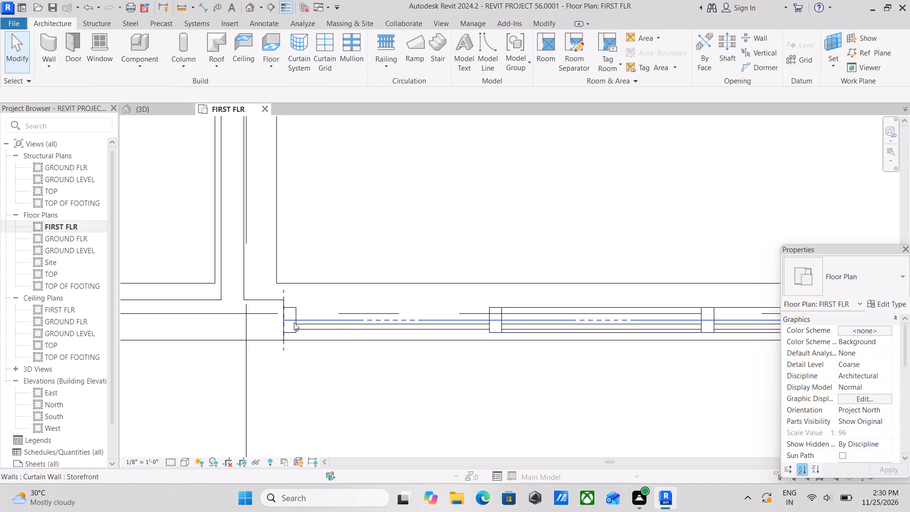
Unpin and delete the vertical end mullion of the front storefront at its grid 3 side.
{"action": "left_click", "coordinate": [294, 306]}
{"action": "left_click", "coordinate": [308, 294]}
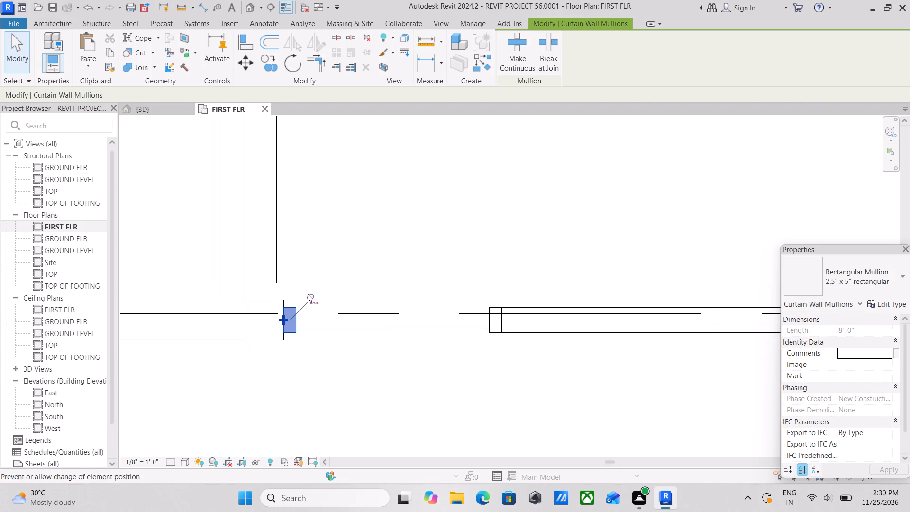
{"action": "scroll", "coordinate": [293, 311], "scroll_direction": "up", "scroll_amount": 2}
{"action": "right_click", "coordinate": [290, 315]}
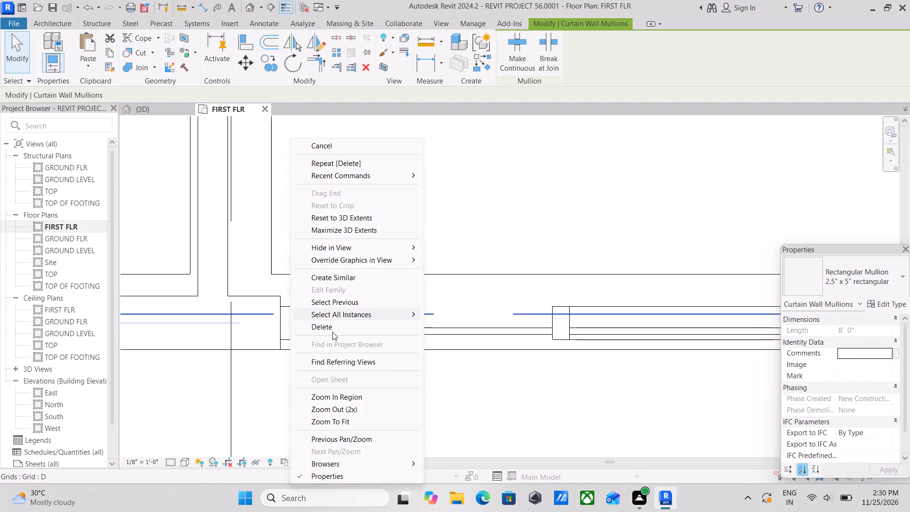
{"action": "left_click", "coordinate": [332, 331]}
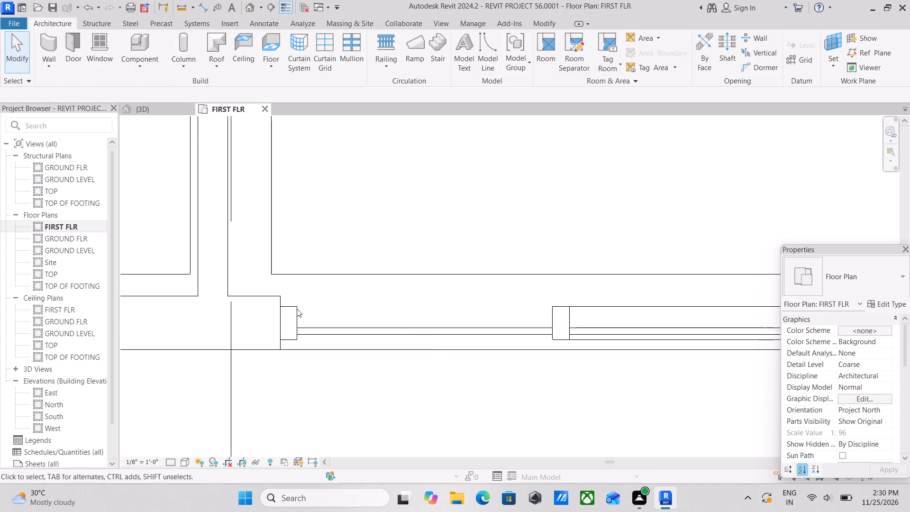
{"action": "left_click", "coordinate": [297, 309]}
{"action": "right_click", "coordinate": [297, 309]}
{"action": "left_click", "coordinate": [318, 327]}
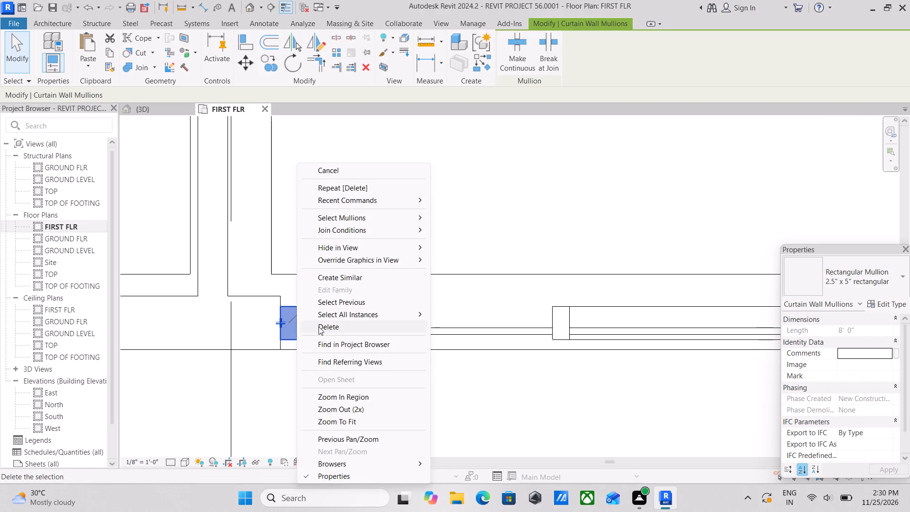
{"action": "scroll", "coordinate": [318, 327], "scroll_direction": "down", "scroll_amount": 1}
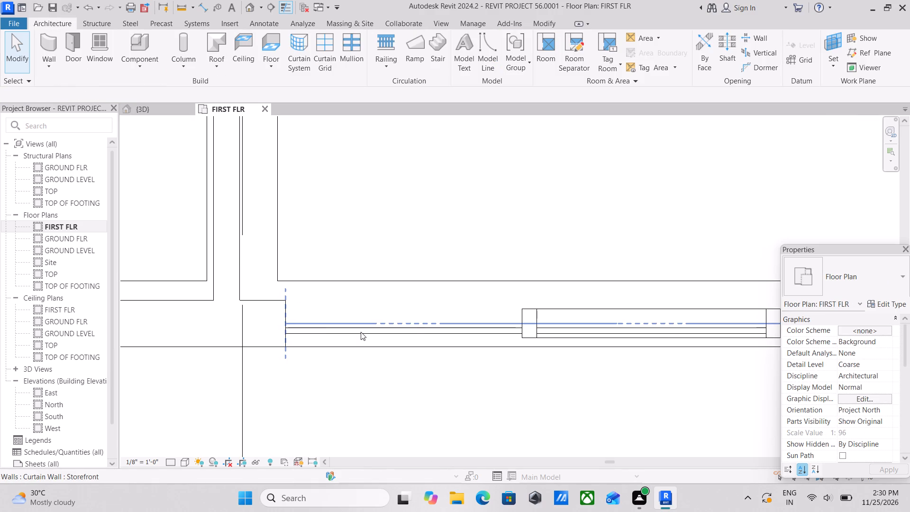
{"action": "left_click", "coordinate": [361, 332]}
{"action": "key", "text": "Escape"}
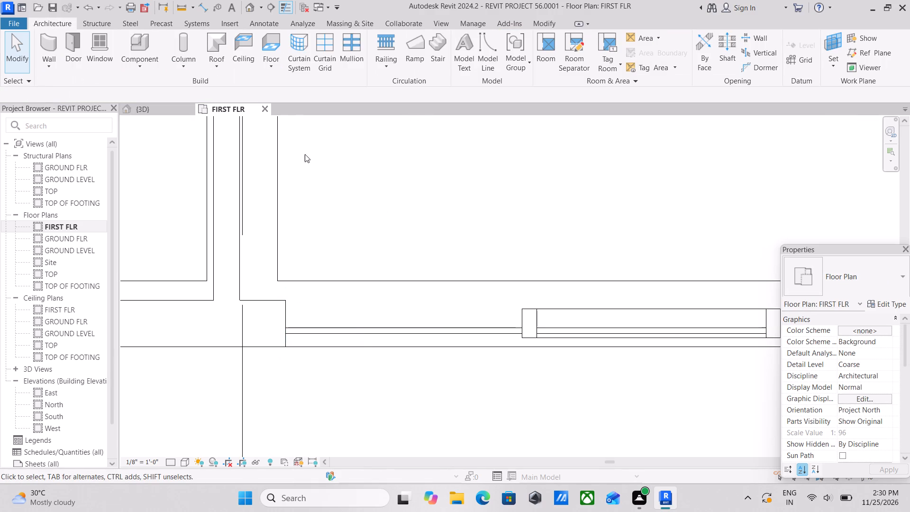
In 3D, shorten the first-floor front storefront from its grid 3 end to a length of about 7' 5 1/2".
{"action": "left_click", "coordinate": [144, 108]}
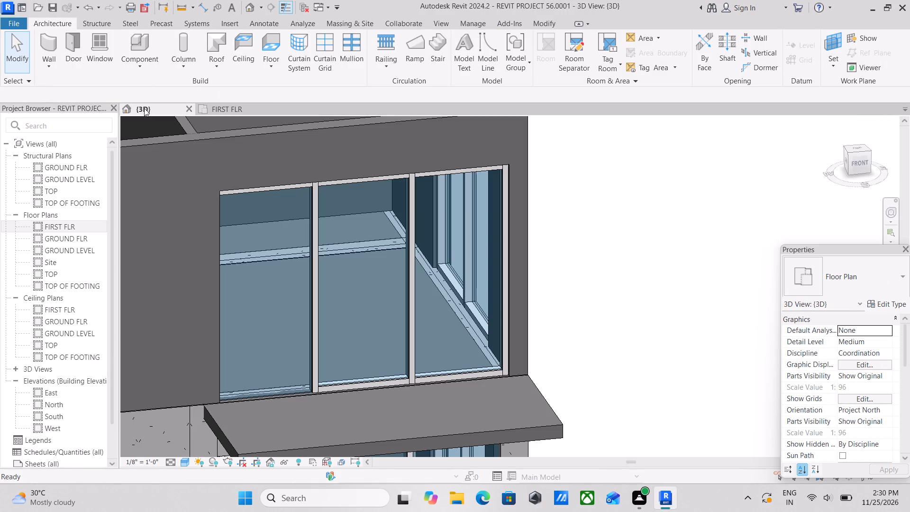
{"action": "left_click", "coordinate": [312, 208]}
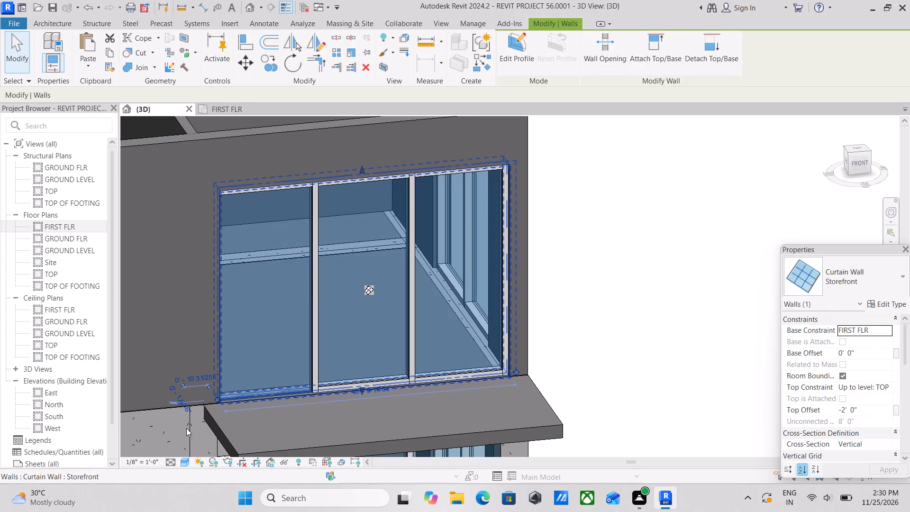
{"action": "left_click_drag", "start_coordinate": [217, 397], "coordinate": [252, 393]}
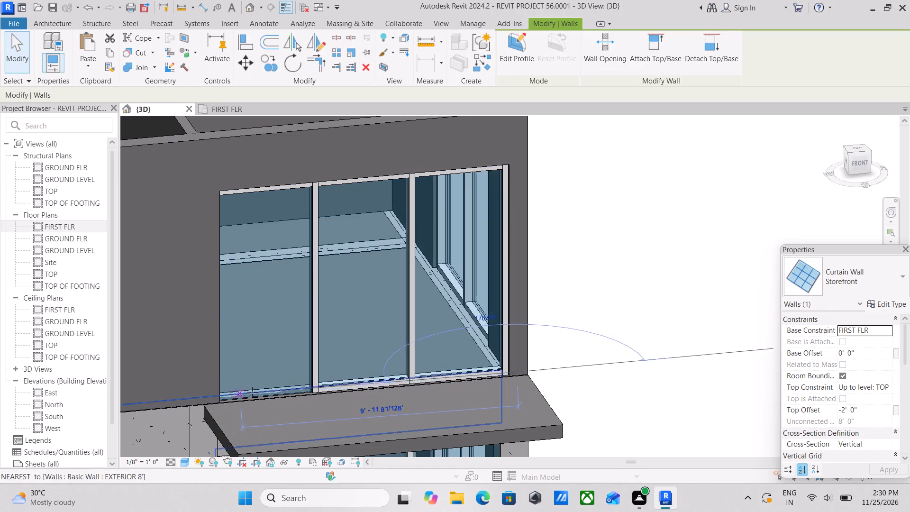
{"action": "left_click_drag", "start_coordinate": [252, 393], "coordinate": [306, 393]}
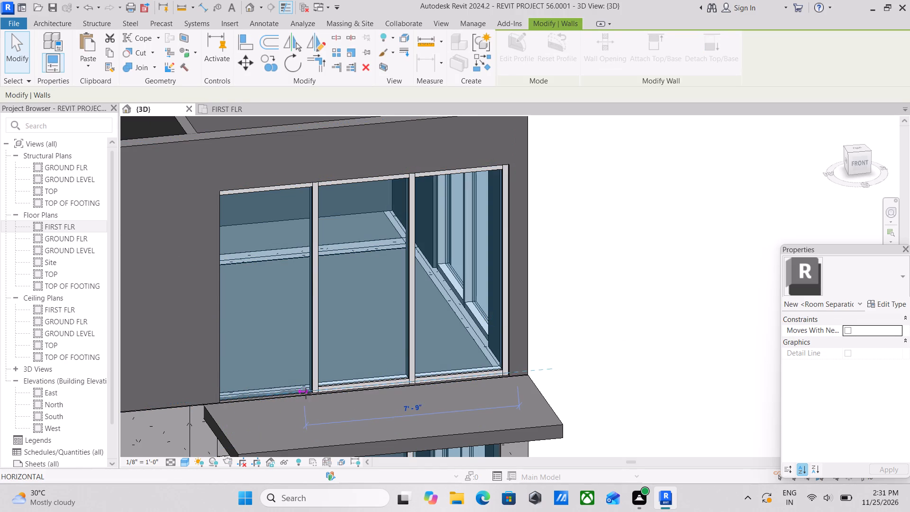
{"action": "left_click_drag", "start_coordinate": [306, 393], "coordinate": [314, 395]}
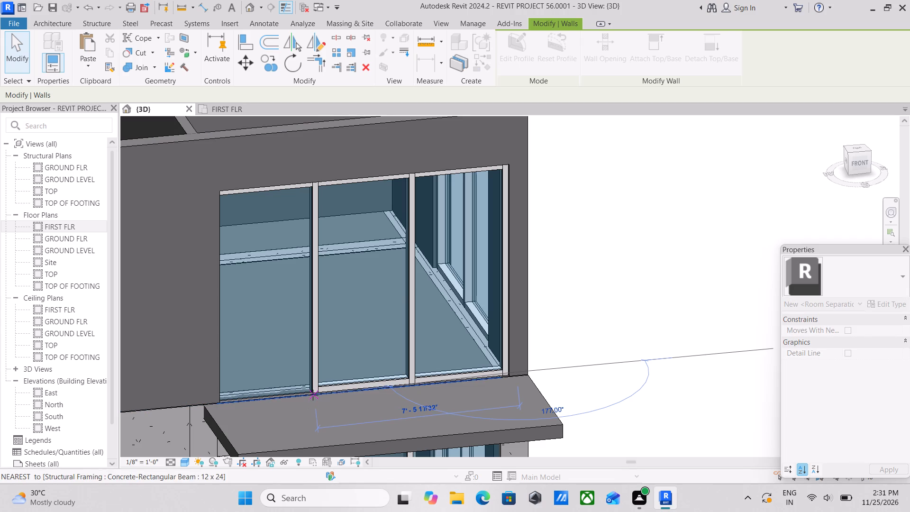
{"action": "key", "text": "Escape"}
{"action": "scroll", "coordinate": [429, 266], "scroll_direction": "down", "scroll_amount": 1}
{"action": "middle_click_drag", "start_coordinate": [429, 267], "coordinate": [429, 274]}
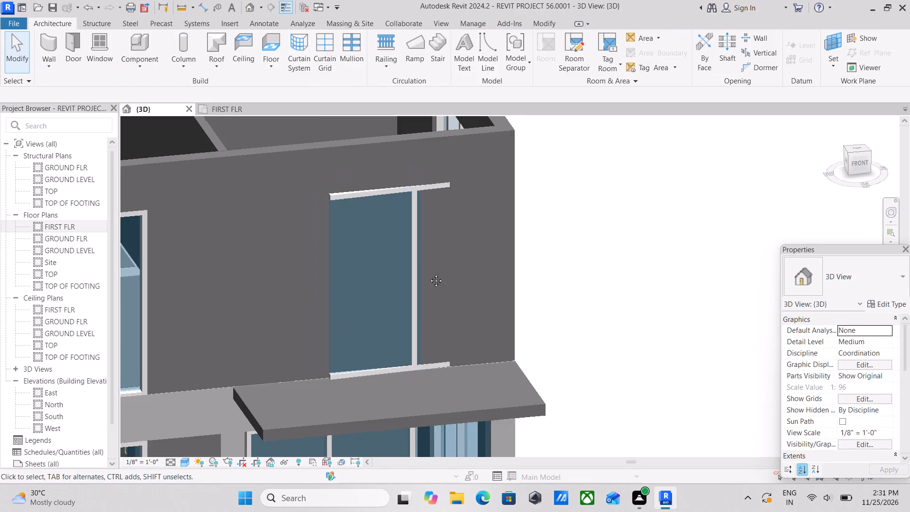
Undo the last two changes to the first-floor front storefront above the slab, restoring its three bays.
{"action": "middle_click_drag", "start_coordinate": [429, 274], "coordinate": [429, 283]}
{"action": "scroll", "coordinate": [460, 232], "scroll_direction": "down", "scroll_amount": 2}
{"action": "scroll", "coordinate": [432, 264], "scroll_direction": "down", "scroll_amount": 1, "text": "shift"}
{"action": "middle_click_drag", "start_coordinate": [432, 264], "coordinate": [418, 348], "text": "shift"}
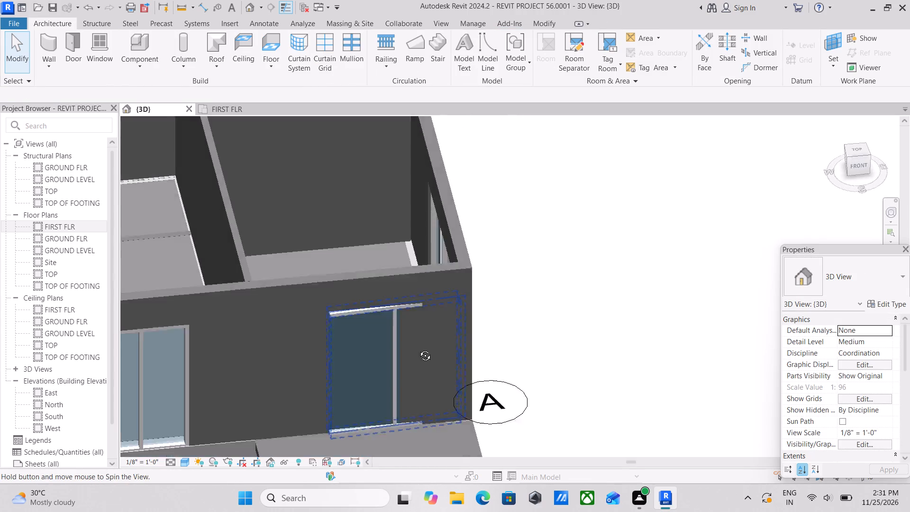
{"action": "middle_click_drag", "start_coordinate": [418, 348], "coordinate": [414, 363], "text": "shift"}
{"action": "middle_click_drag", "start_coordinate": [379, 337], "coordinate": [481, 377]}
{"action": "middle_click_drag", "start_coordinate": [553, 308], "coordinate": [547, 312], "text": "shift"}
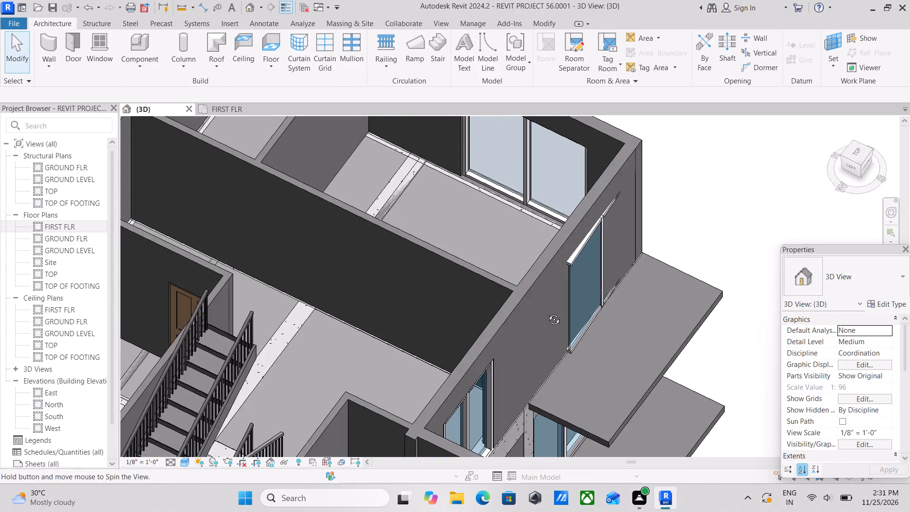
{"action": "middle_click_drag", "start_coordinate": [547, 312], "coordinate": [522, 334], "text": "shift"}
{"action": "middle_click_drag", "start_coordinate": [547, 328], "coordinate": [508, 328]}
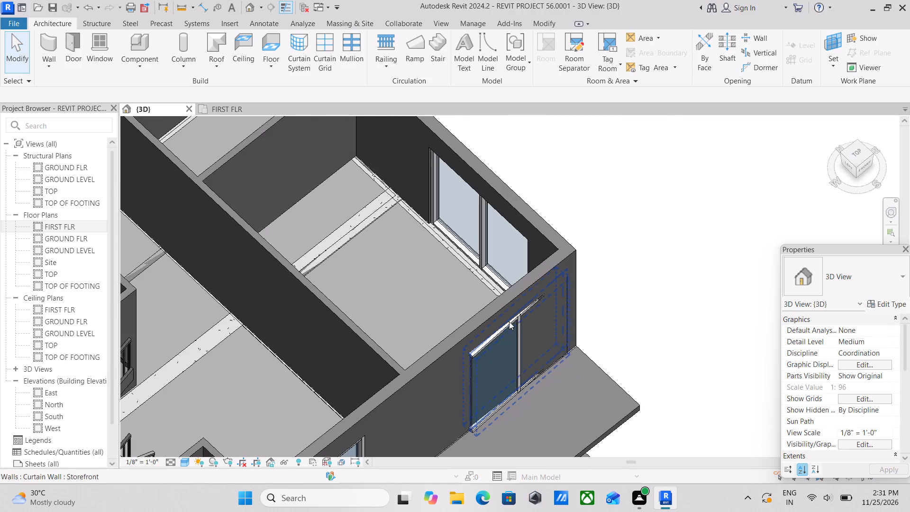
{"action": "key", "text": "ctrl+z"}
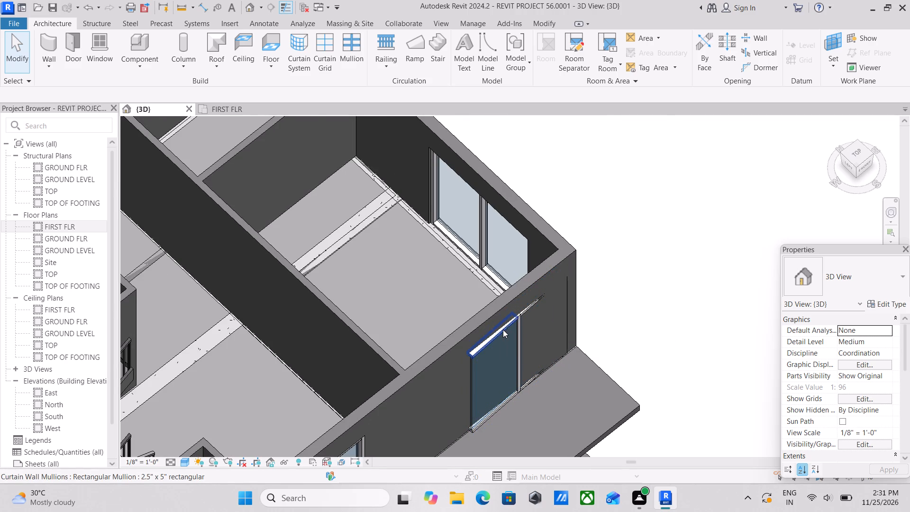
{"action": "key", "text": "ctrl+z"}
{"action": "scroll", "coordinate": [503, 329], "scroll_direction": "down", "scroll_amount": 3}
{"action": "middle_click_drag", "start_coordinate": [503, 329], "coordinate": [454, 229]}
{"action": "scroll", "coordinate": [462, 324], "scroll_direction": "down", "scroll_amount": 1}
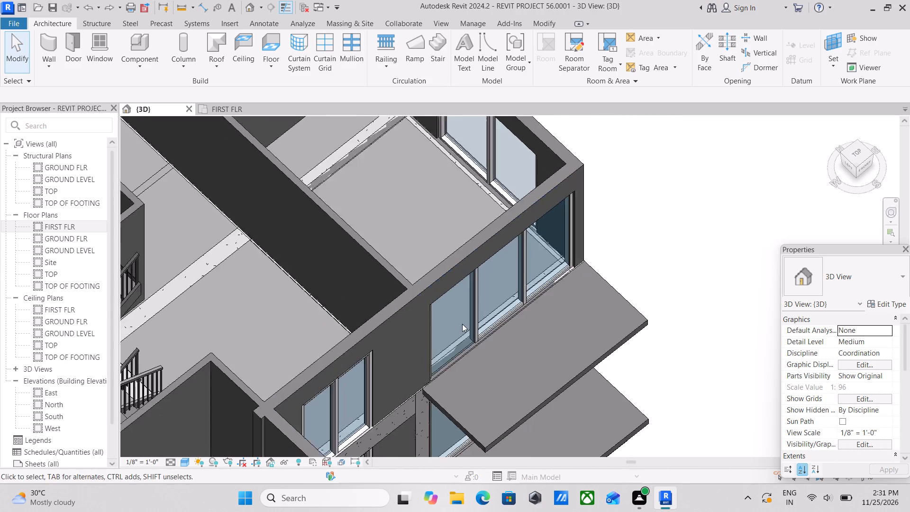
Shorten the first-floor front storefront above the slab from its grid 3 end to a length of about 8' 11".
{"action": "scroll", "coordinate": [461, 364], "scroll_direction": "up", "scroll_amount": 7}
{"action": "middle_click_drag", "start_coordinate": [433, 362], "coordinate": [321, 329]}
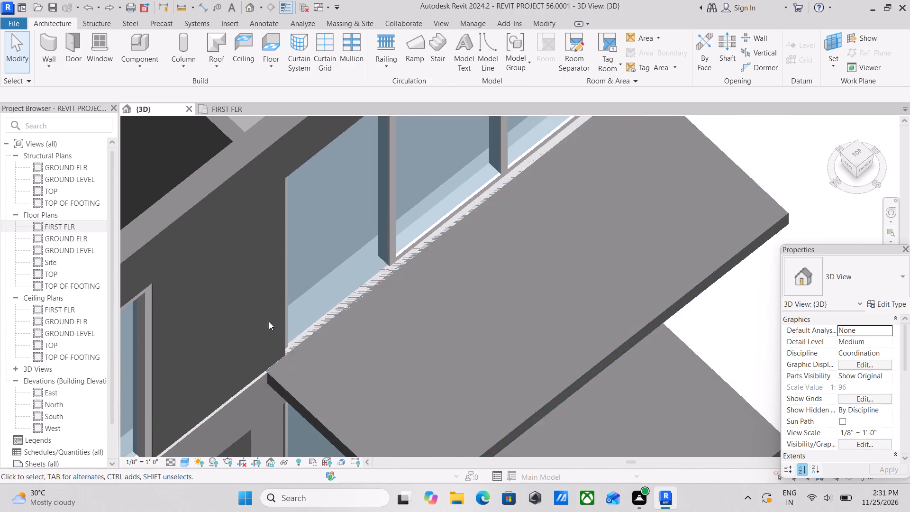
{"action": "scroll", "coordinate": [266, 323], "scroll_direction": "up", "scroll_amount": 3}
{"action": "scroll", "coordinate": [290, 354], "scroll_direction": "up", "scroll_amount": 3}
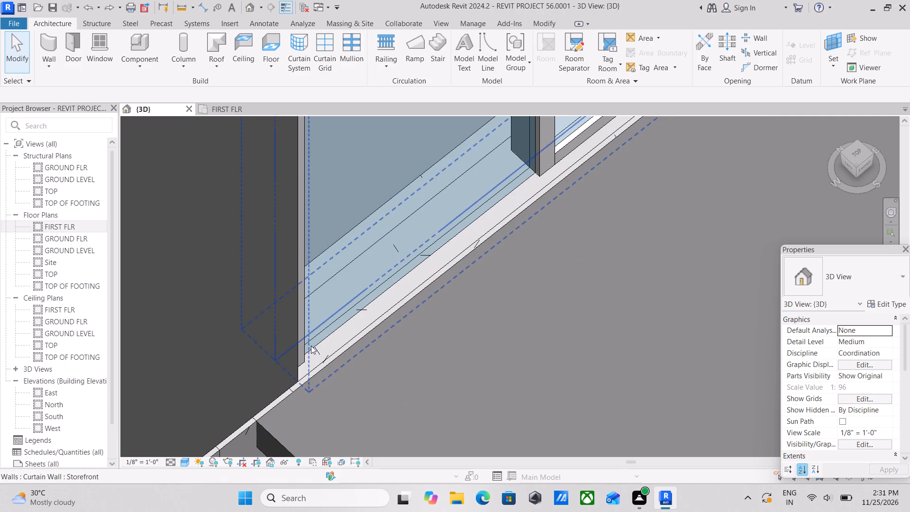
{"action": "left_click", "coordinate": [307, 344]}
{"action": "scroll", "coordinate": [309, 344], "scroll_direction": "down", "scroll_amount": 6}
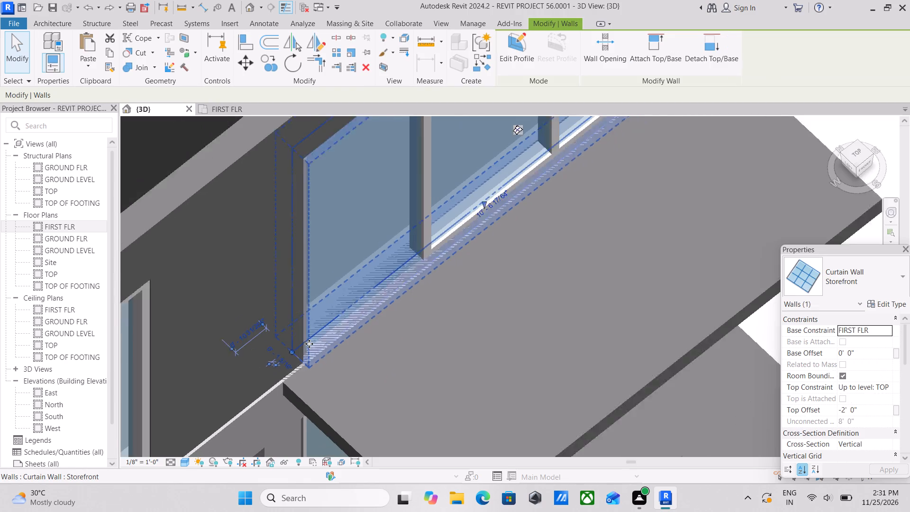
{"action": "middle_click_drag", "start_coordinate": [309, 344], "coordinate": [310, 382]}
{"action": "scroll", "coordinate": [286, 388], "scroll_direction": "up", "scroll_amount": 6}
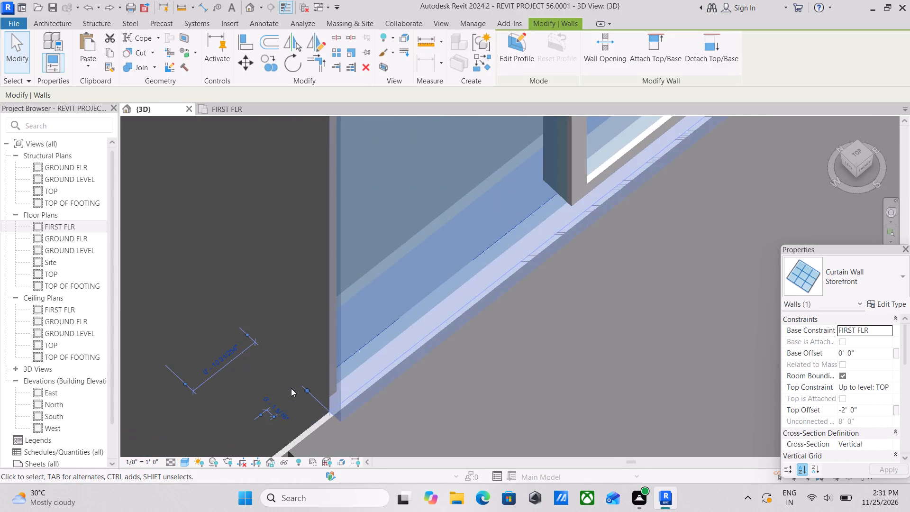
{"action": "scroll", "coordinate": [292, 388], "scroll_direction": "up", "scroll_amount": 2}
{"action": "left_click_drag", "start_coordinate": [311, 391], "coordinate": [374, 330]}
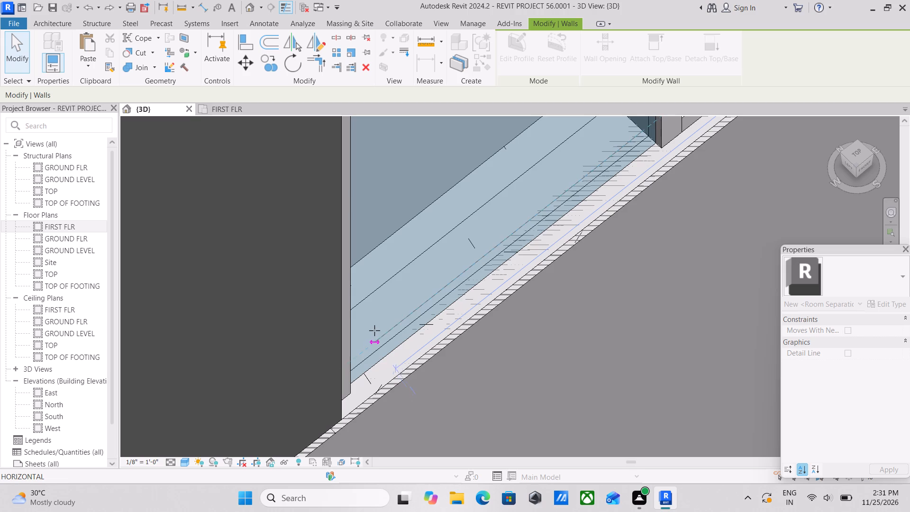
{"action": "left_click_drag", "start_coordinate": [374, 330], "coordinate": [464, 274]}
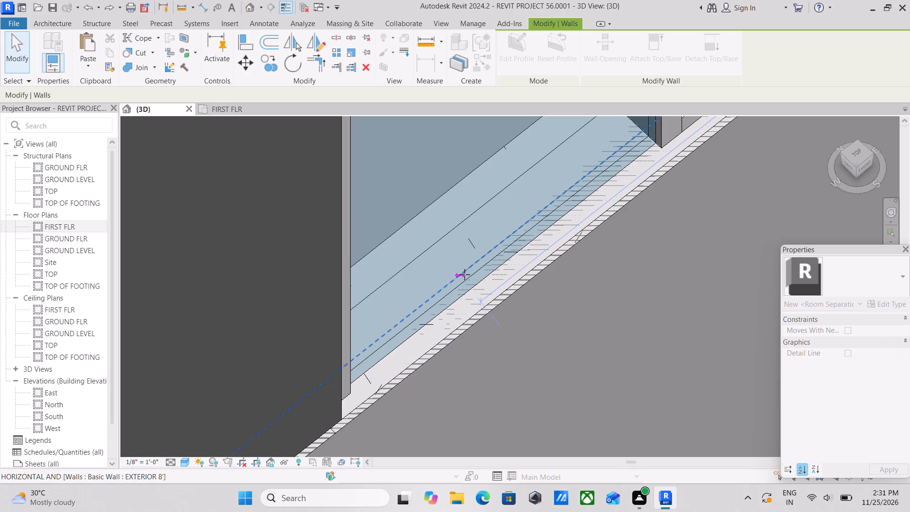
{"action": "left_click_drag", "start_coordinate": [464, 274], "coordinate": [471, 270]}
{"action": "scroll", "coordinate": [470, 270], "scroll_direction": "down", "scroll_amount": 7}
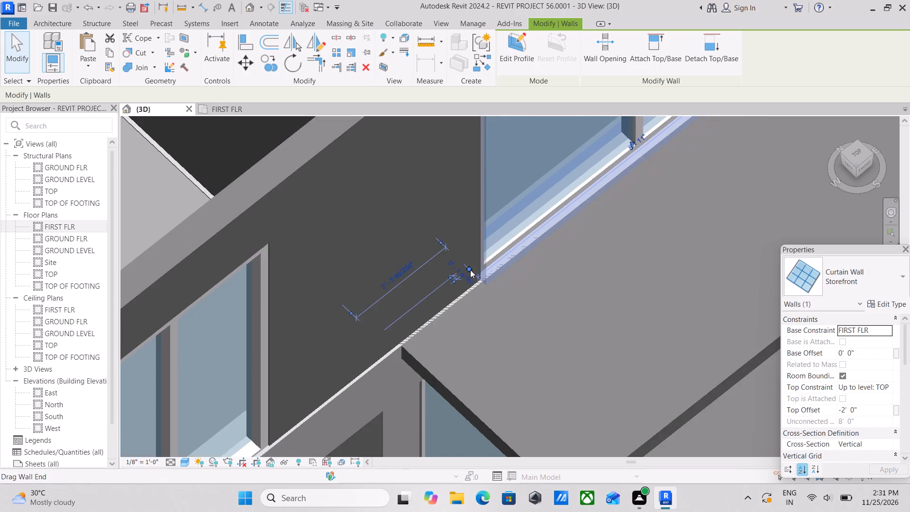
Examine the shortened storefront and the whole front facade in 3D, comparing it with the ground-floor openings below.
{"action": "middle_click_drag", "start_coordinate": [467, 272], "coordinate": [360, 351]}
{"action": "scroll", "coordinate": [357, 353], "scroll_direction": "down", "scroll_amount": 6}
{"action": "middle_click_drag", "start_coordinate": [454, 323], "coordinate": [450, 320], "text": "shift"}
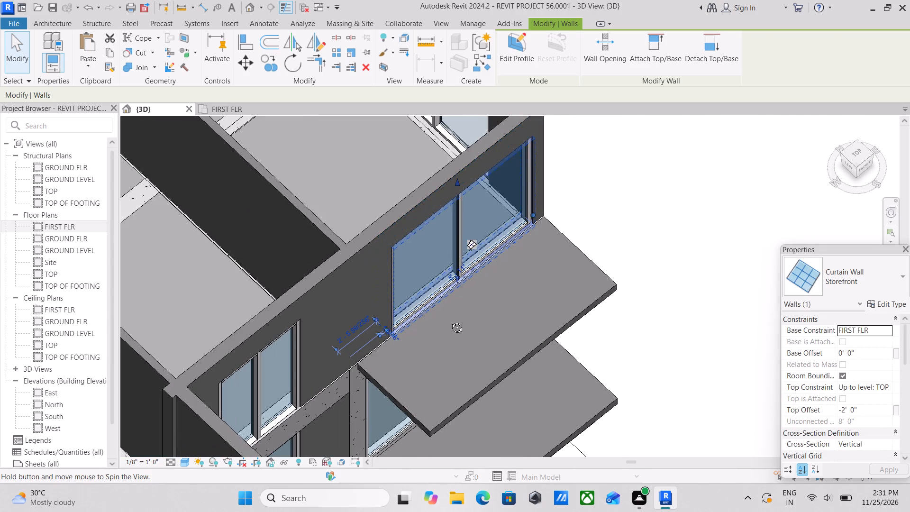
{"action": "middle_click_drag", "start_coordinate": [450, 320], "coordinate": [343, 207], "text": "shift"}
{"action": "middle_click_drag", "start_coordinate": [341, 223], "coordinate": [369, 181], "text": "shift"}
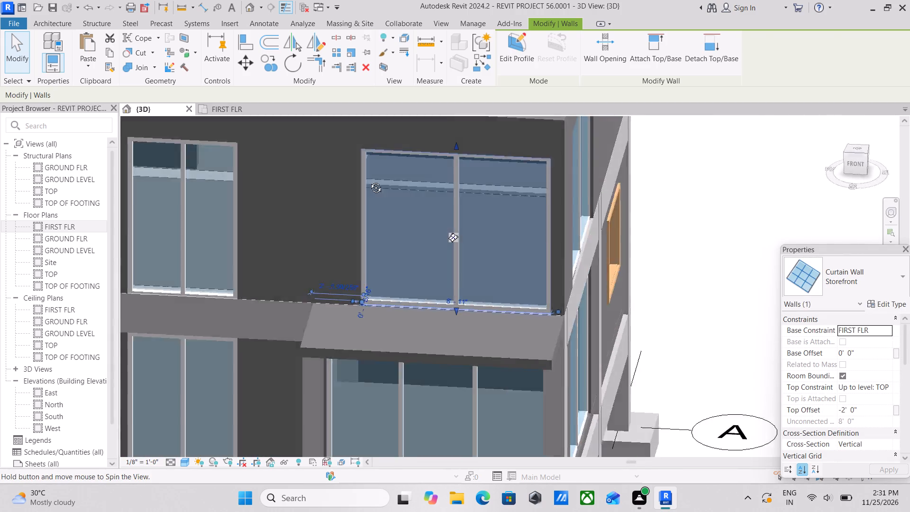
{"action": "middle_click_drag", "start_coordinate": [369, 181], "coordinate": [391, 175], "text": "shift"}
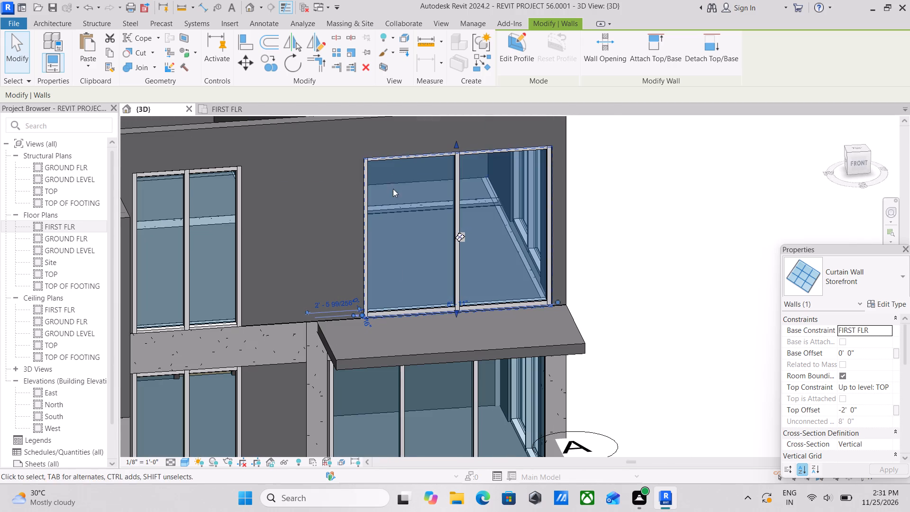
{"action": "middle_click_drag", "start_coordinate": [394, 337], "coordinate": [393, 367], "text": "shift"}
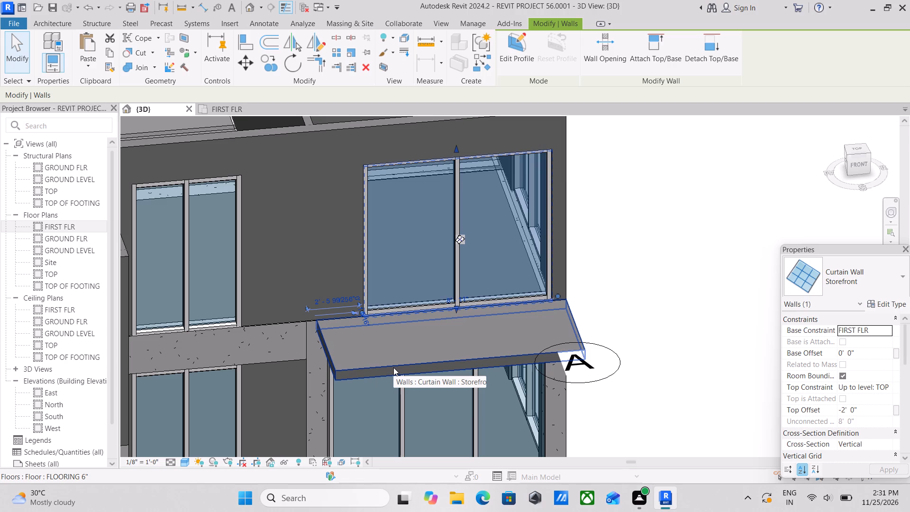
{"action": "scroll", "coordinate": [390, 368], "scroll_direction": "down", "scroll_amount": 3}
{"action": "scroll", "coordinate": [313, 377], "scroll_direction": "down", "scroll_amount": 2}
{"action": "middle_click_drag", "start_coordinate": [313, 377], "coordinate": [346, 339]}
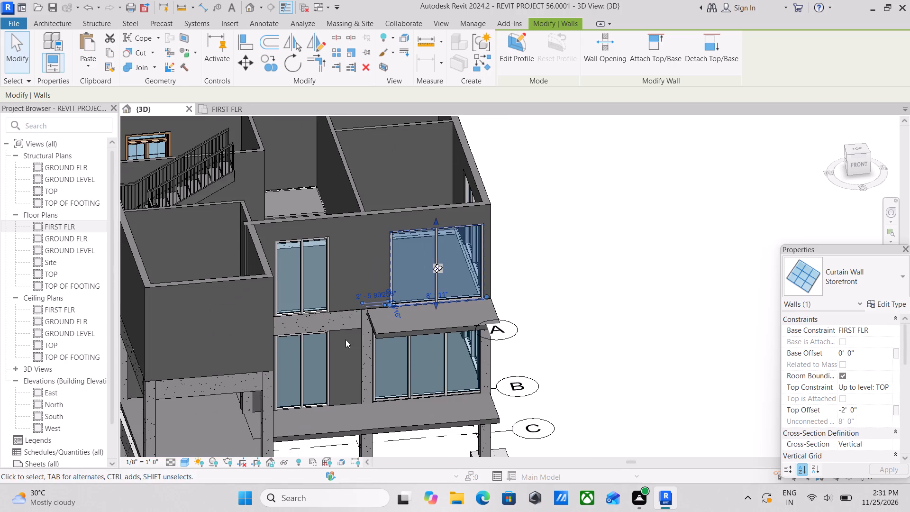
{"action": "scroll", "coordinate": [323, 347], "scroll_direction": "down", "scroll_amount": 2}
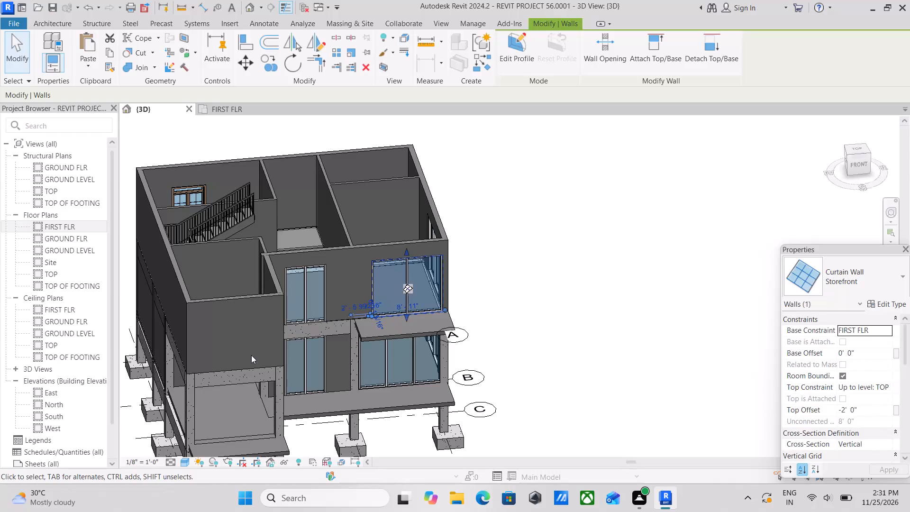
{"action": "scroll", "coordinate": [251, 355], "scroll_direction": "down", "scroll_amount": 2}
{"action": "scroll", "coordinate": [170, 384], "scroll_direction": "up", "scroll_amount": 3}
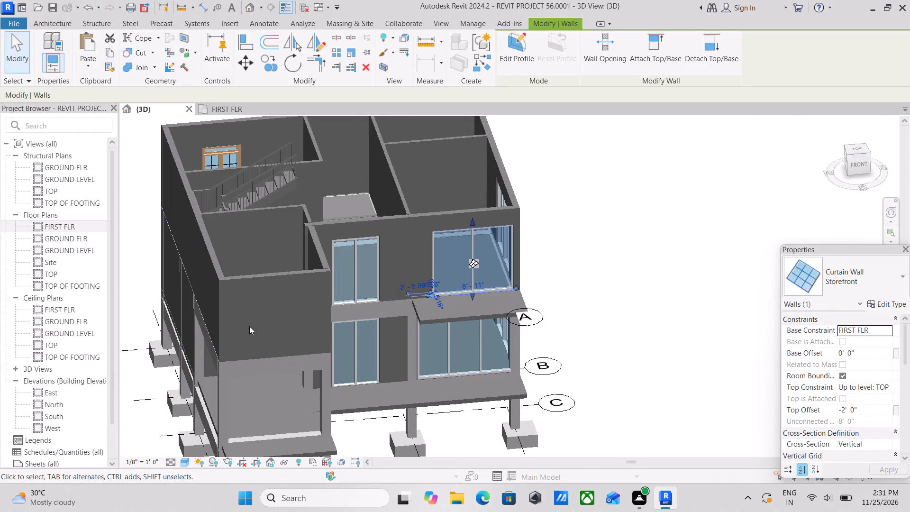
{"action": "scroll", "coordinate": [249, 326], "scroll_direction": "up", "scroll_amount": 2}
{"action": "middle_click_drag", "start_coordinate": [260, 314], "coordinate": [251, 357]}
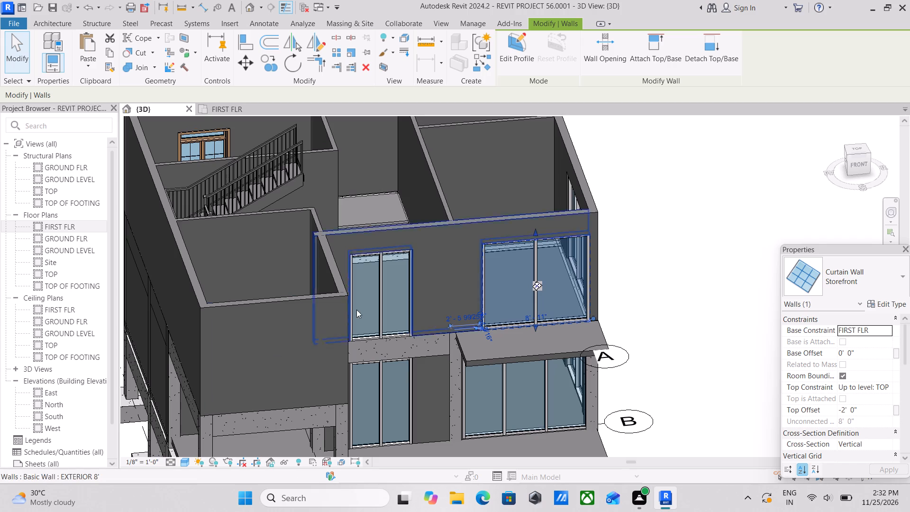
Raise the bottom edge of the narrow first-floor front storefront beside the slab to a base offset of about 1' 11".
{"action": "scroll", "coordinate": [386, 319], "scroll_direction": "up", "scroll_amount": 2}
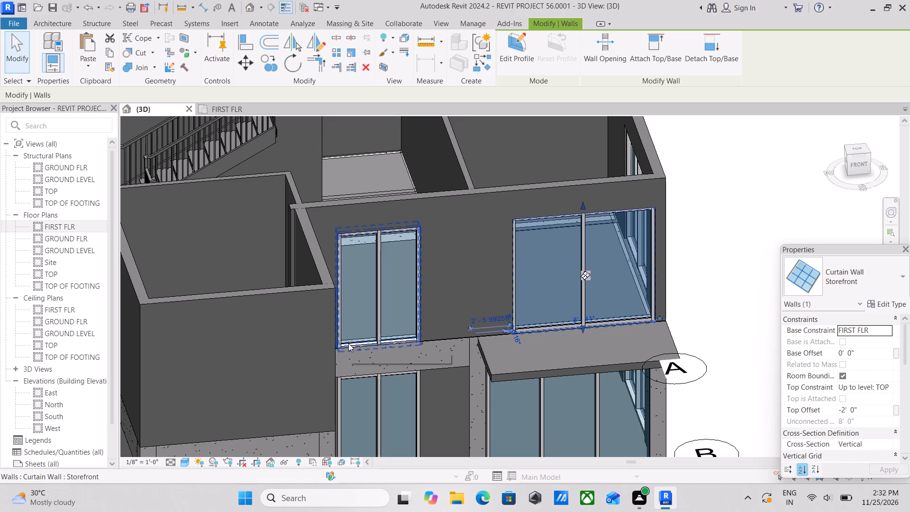
{"action": "scroll", "coordinate": [348, 343], "scroll_direction": "up", "scroll_amount": 2}
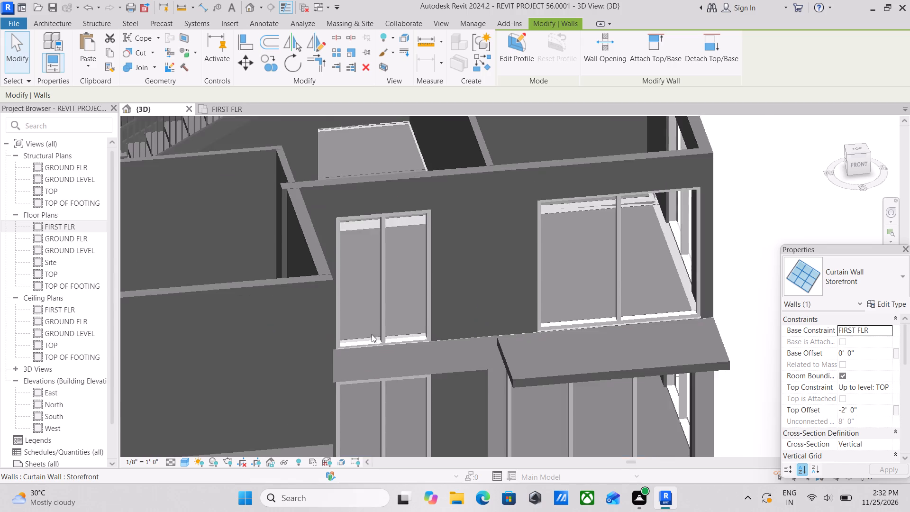
{"action": "scroll", "coordinate": [412, 344], "scroll_direction": "up", "scroll_amount": 2}
{"action": "key", "text": "Escape"}
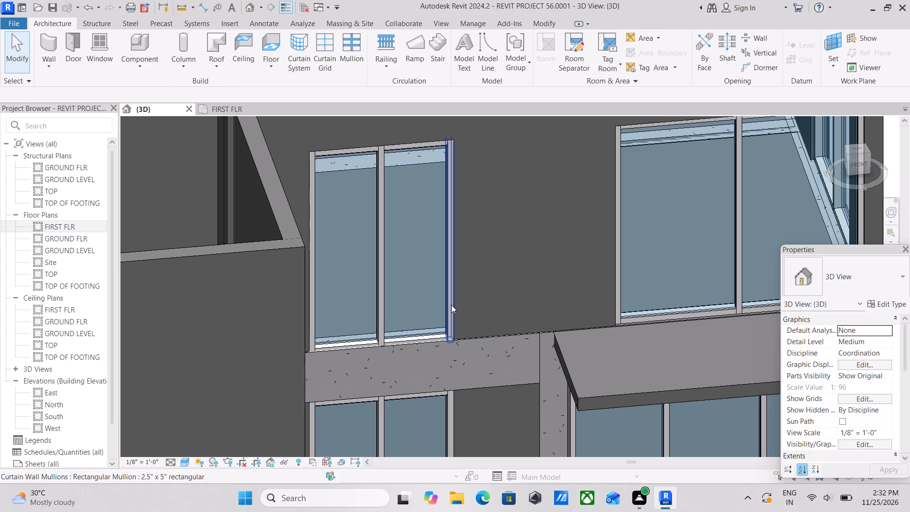
{"action": "left_click", "coordinate": [453, 310]}
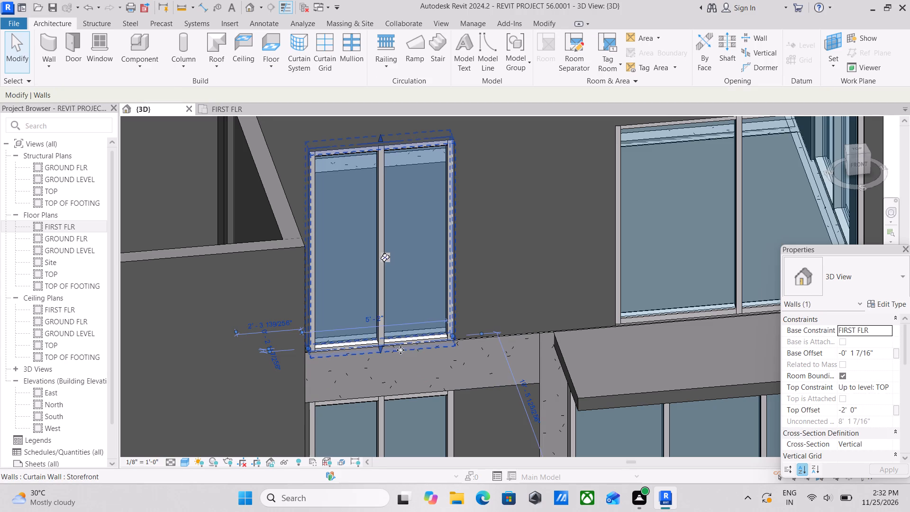
{"action": "left_click_drag", "start_coordinate": [379, 351], "coordinate": [378, 332]}
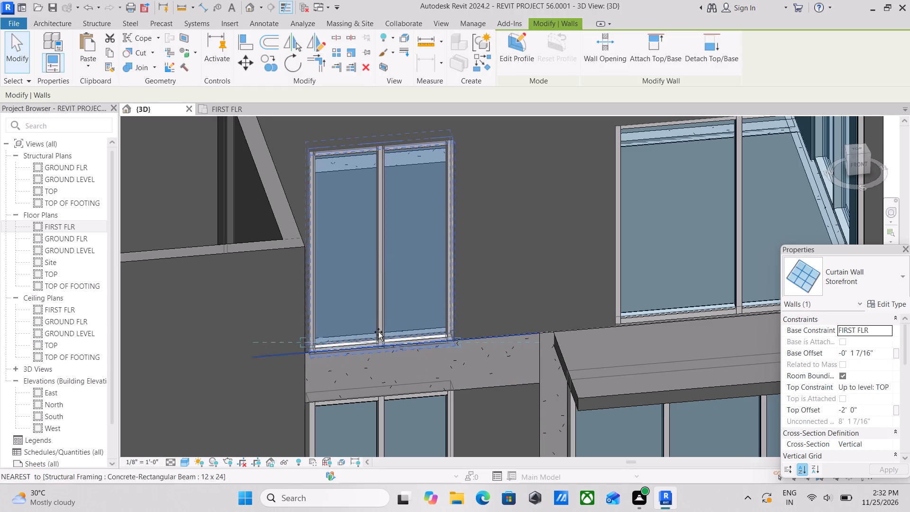
{"action": "left_click_drag", "start_coordinate": [378, 332], "coordinate": [386, 294]}
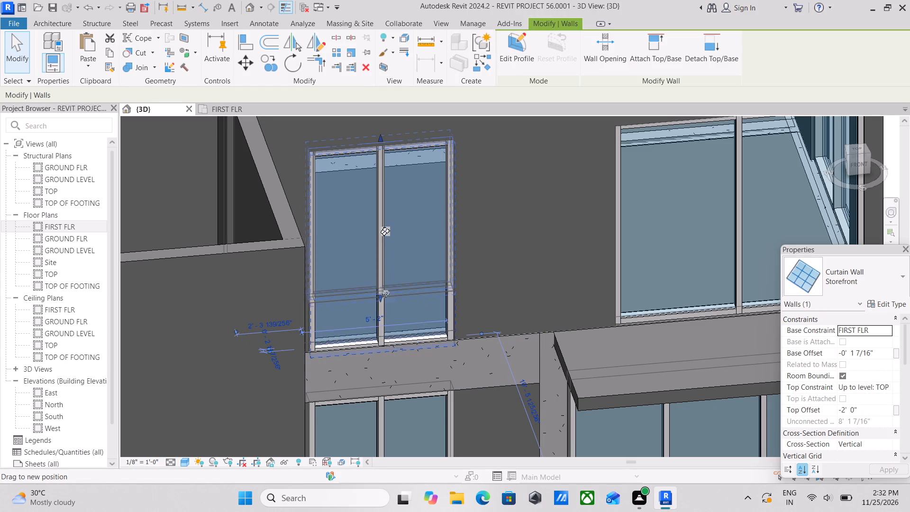
{"action": "scroll", "coordinate": [388, 317], "scroll_direction": "down", "scroll_amount": 1}
{"action": "middle_click_drag", "start_coordinate": [388, 317], "coordinate": [386, 343]}
{"action": "key", "text": "Escape"}
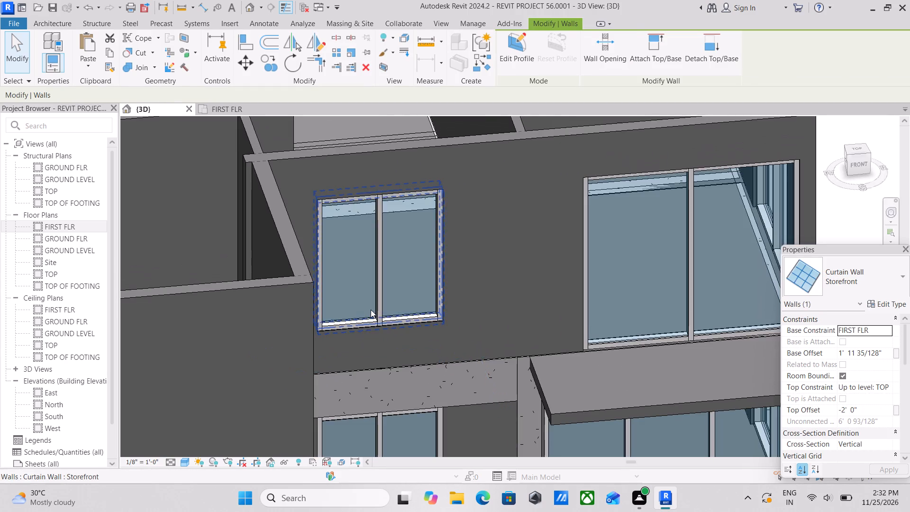
Raise the bottom edge of the same narrow front storefront slightly further above the concrete beam.
{"action": "scroll", "coordinate": [371, 310], "scroll_direction": "up", "scroll_amount": 1}
{"action": "middle_click_drag", "start_coordinate": [380, 333], "coordinate": [372, 352]}
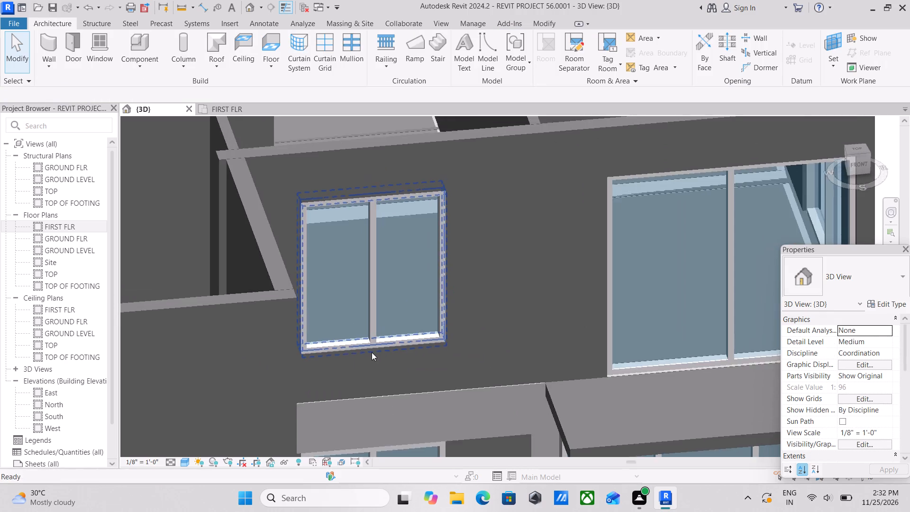
{"action": "scroll", "coordinate": [372, 352], "scroll_direction": "up", "scroll_amount": 1}
{"action": "scroll", "coordinate": [374, 350], "scroll_direction": "down", "scroll_amount": 3}
{"action": "left_click", "coordinate": [379, 349]}
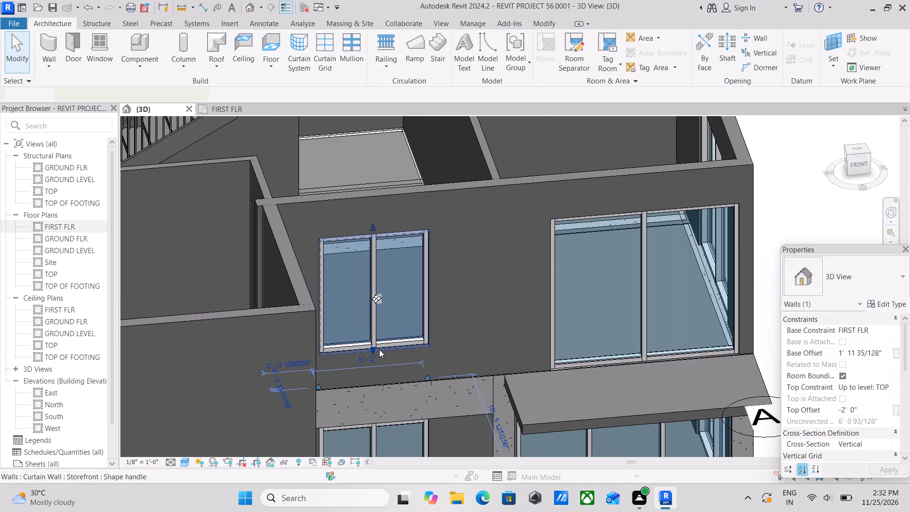
{"action": "left_click_drag", "start_coordinate": [375, 348], "coordinate": [374, 336]}
{"action": "key", "text": "Escape"}
Examine the first-floor front storefront above the slab, checking its bottom edge, its extents and its end near the building corner.
{"action": "scroll", "coordinate": [400, 329], "scroll_direction": "down", "scroll_amount": 2}
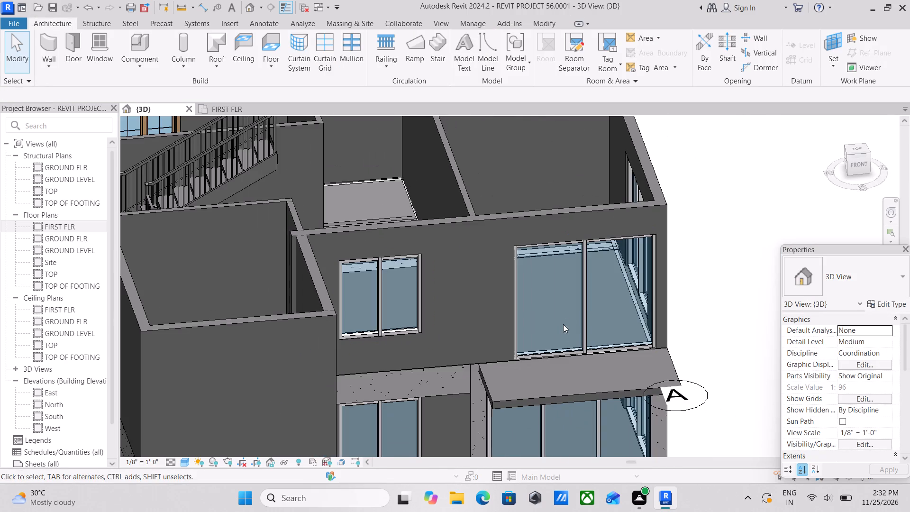
{"action": "middle_click_drag", "start_coordinate": [590, 307], "coordinate": [531, 380]}
{"action": "scroll", "coordinate": [553, 323], "scroll_direction": "up", "scroll_amount": 3}
{"action": "middle_click_drag", "start_coordinate": [539, 337], "coordinate": [489, 293]}
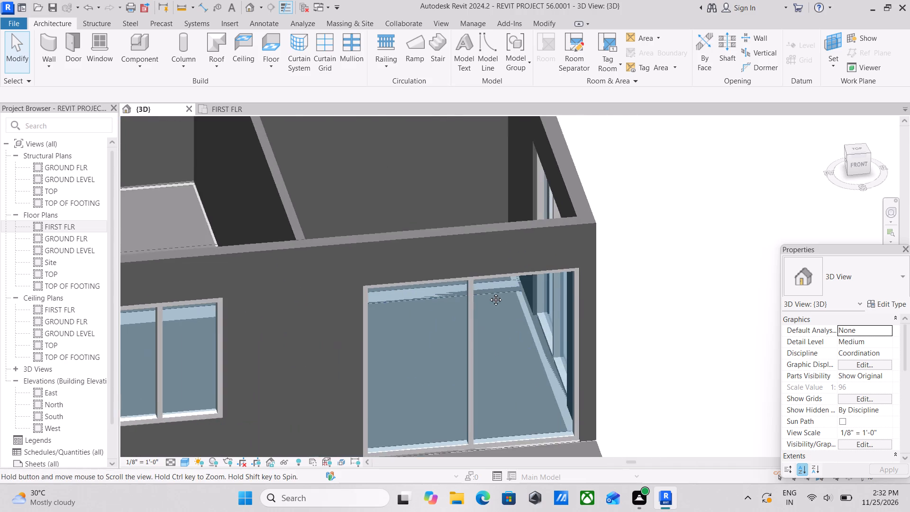
{"action": "middle_click_drag", "start_coordinate": [489, 293], "coordinate": [483, 283]}
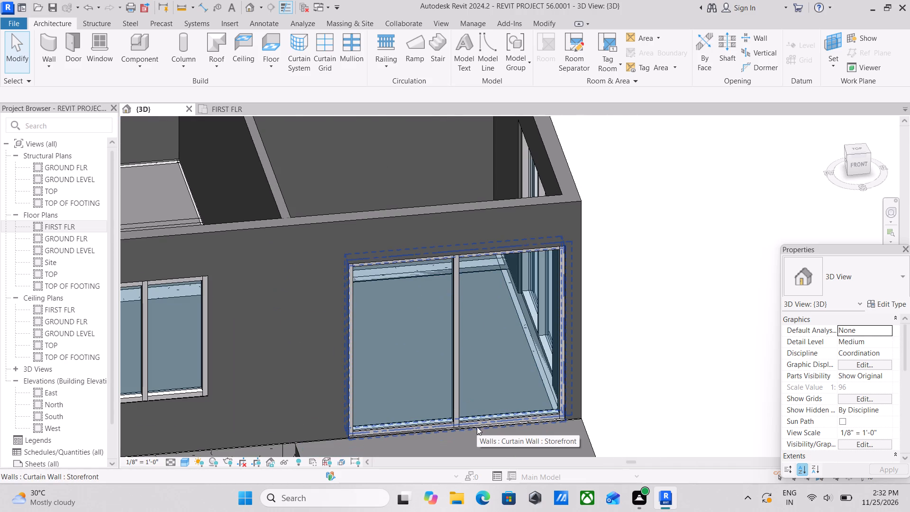
{"action": "left_click", "coordinate": [476, 427]}
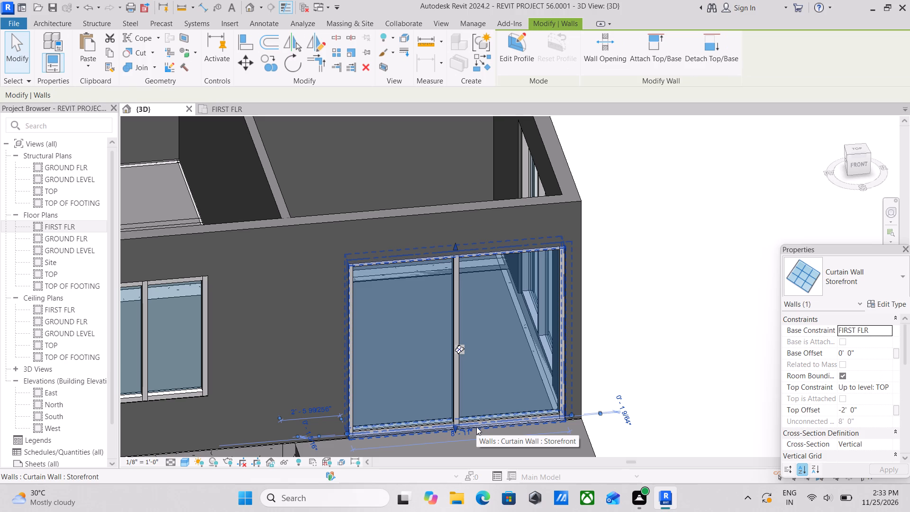
{"action": "scroll", "coordinate": [476, 427], "scroll_direction": "down", "scroll_amount": 1}
{"action": "middle_click_drag", "start_coordinate": [472, 404], "coordinate": [469, 379]}
{"action": "scroll", "coordinate": [541, 276], "scroll_direction": "up", "scroll_amount": 2}
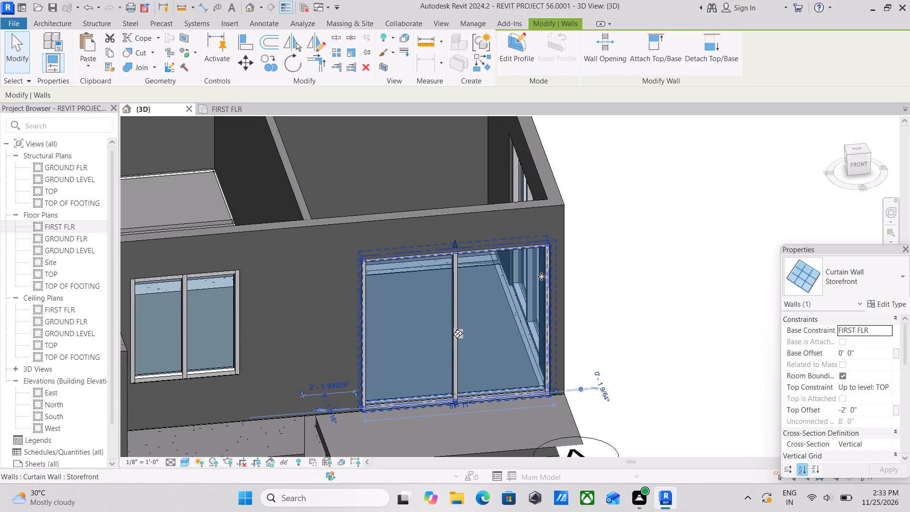
{"action": "scroll", "coordinate": [541, 276], "scroll_direction": "up", "scroll_amount": 2}
{"action": "key", "text": "Escape"}
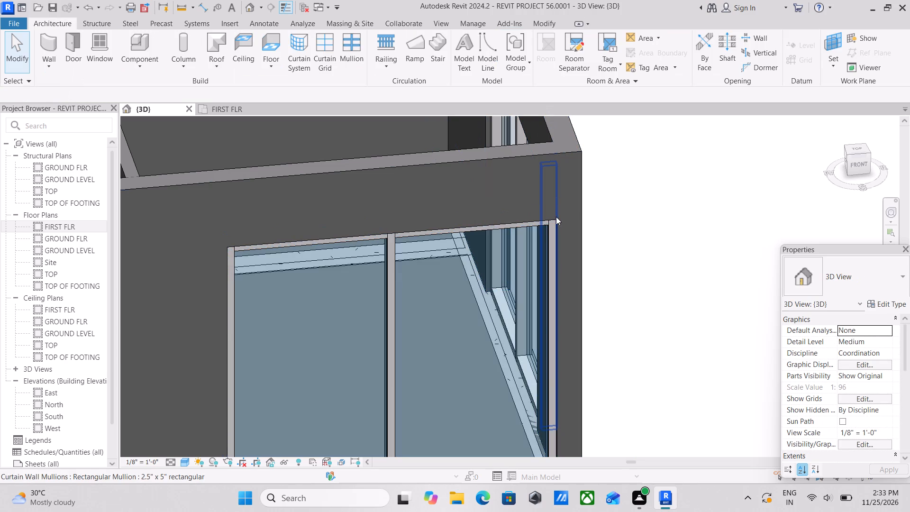
Shorten the first-floor front storefront above the slab to about 7' 0" by pulling its end inward from the building corner.
{"action": "left_click", "coordinate": [555, 223]}
{"action": "key", "text": "Escape"}
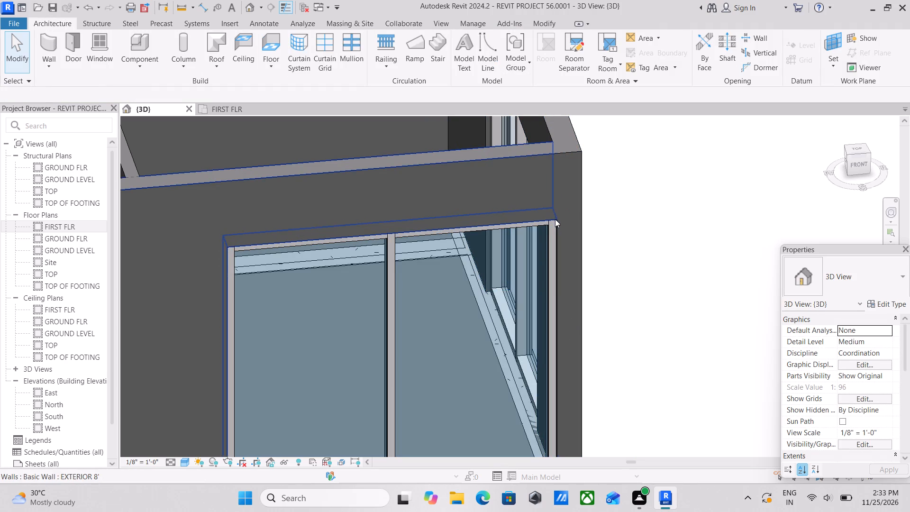
{"action": "left_click", "coordinate": [554, 219]}
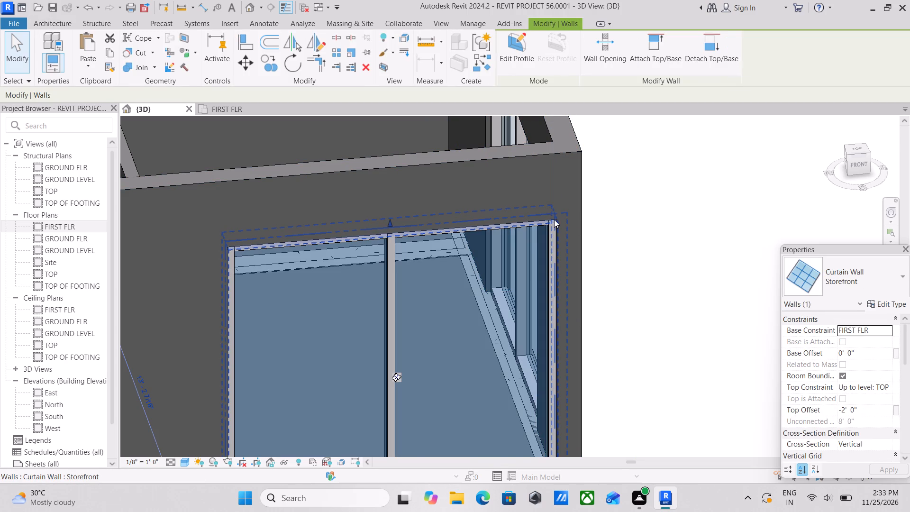
{"action": "scroll", "coordinate": [554, 219], "scroll_direction": "down", "scroll_amount": 6}
{"action": "middle_click_drag", "start_coordinate": [515, 227], "coordinate": [478, 183]}
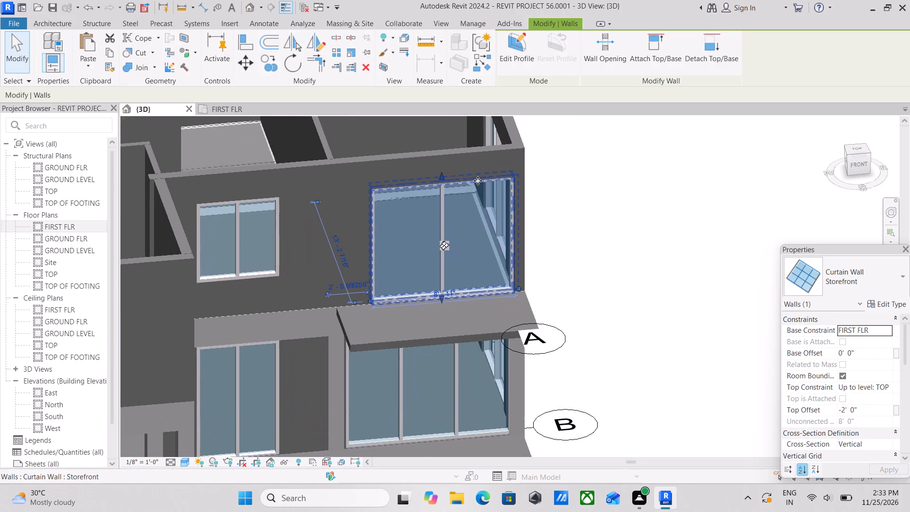
{"action": "scroll", "coordinate": [448, 211], "scroll_direction": "up", "scroll_amount": 3}
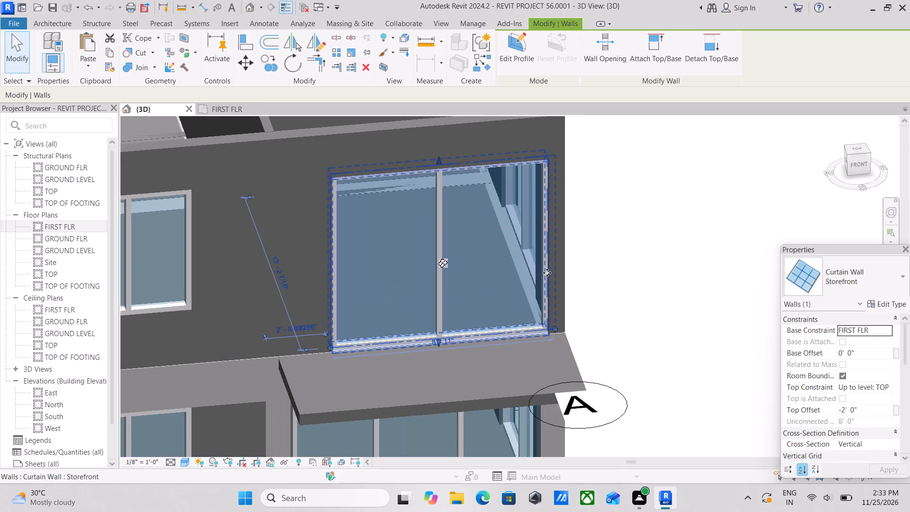
{"action": "scroll", "coordinate": [515, 272], "scroll_direction": "down", "scroll_amount": 2}
{"action": "middle_click_drag", "start_coordinate": [511, 271], "coordinate": [491, 270]}
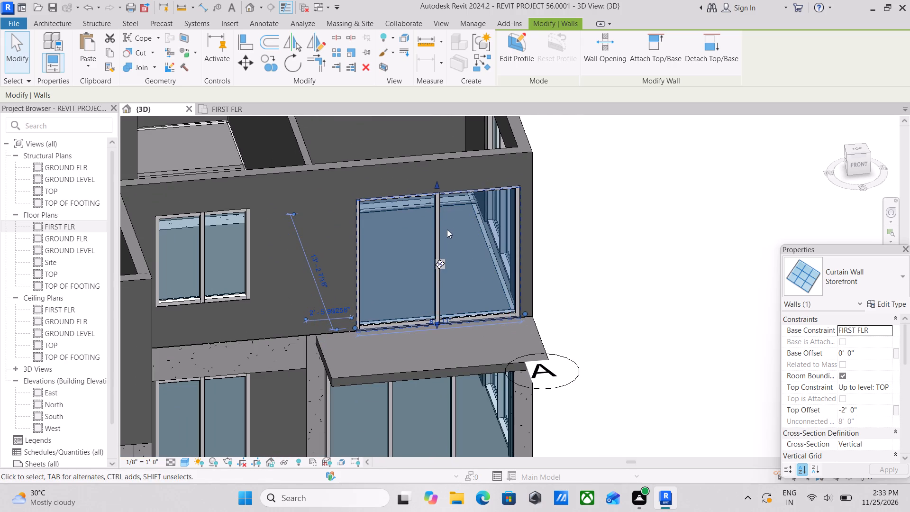
{"action": "scroll", "coordinate": [445, 284], "scroll_direction": "up", "scroll_amount": 2}
{"action": "scroll", "coordinate": [460, 350], "scroll_direction": "up", "scroll_amount": 9}
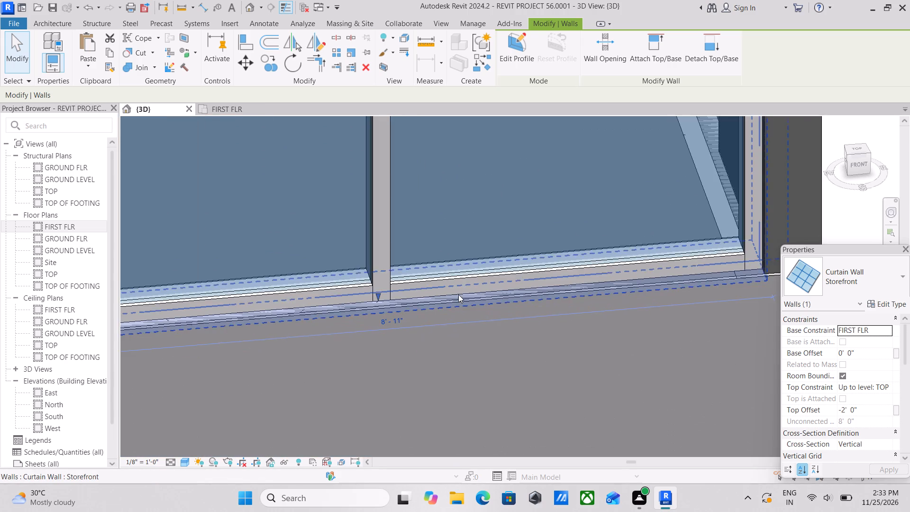
{"action": "scroll", "coordinate": [465, 288], "scroll_direction": "down", "scroll_amount": 4}
{"action": "scroll", "coordinate": [335, 300], "scroll_direction": "down", "scroll_amount": 2}
{"action": "middle_click_drag", "start_coordinate": [335, 300], "coordinate": [359, 316]}
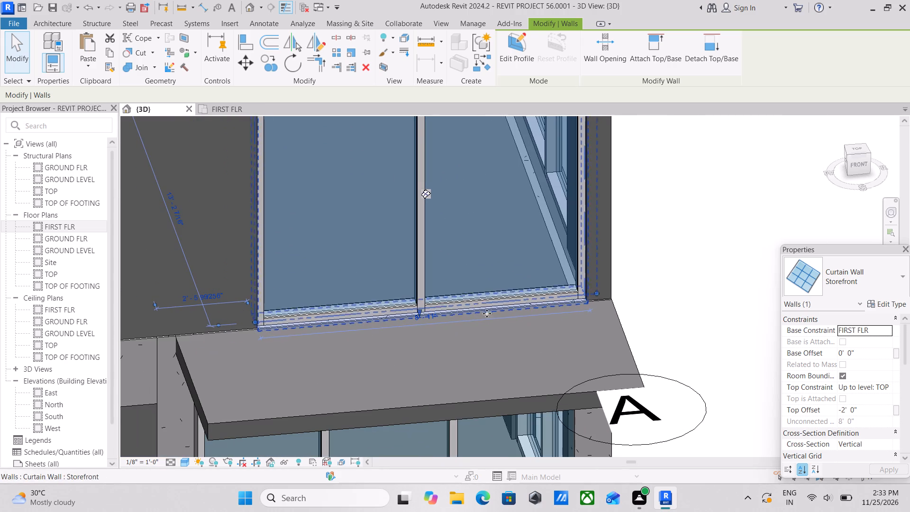
{"action": "scroll", "coordinate": [547, 311], "scroll_direction": "up", "scroll_amount": 2}
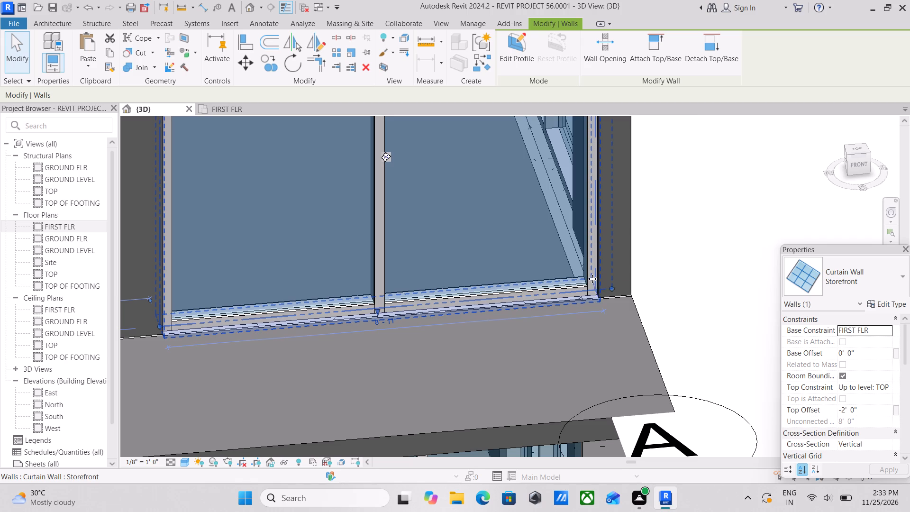
{"action": "scroll", "coordinate": [602, 296], "scroll_direction": "up", "scroll_amount": 1}
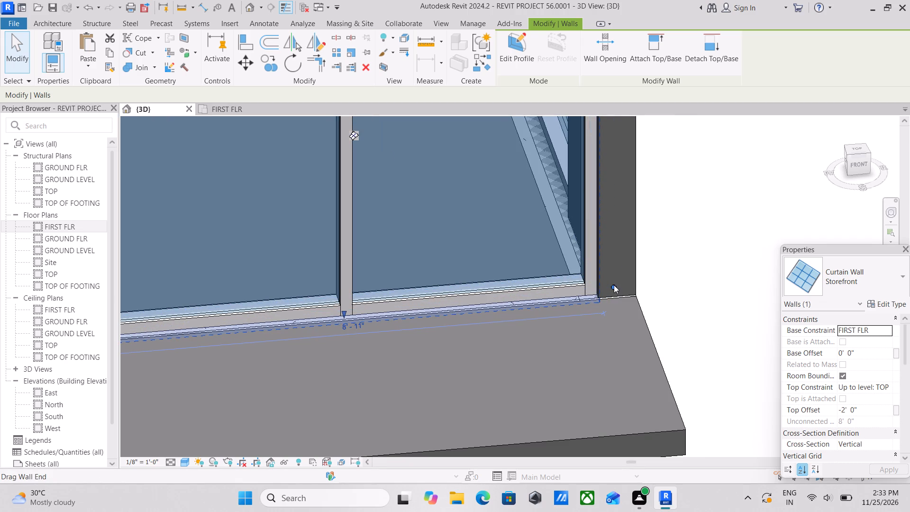
{"action": "scroll", "coordinate": [611, 285], "scroll_direction": "down", "scroll_amount": 2}
{"action": "middle_click_drag", "start_coordinate": [610, 285], "coordinate": [559, 346], "text": "shift"}
{"action": "scroll", "coordinate": [591, 319], "scroll_direction": "up", "scroll_amount": 2}
{"action": "left_click_drag", "start_coordinate": [610, 315], "coordinate": [606, 314]}
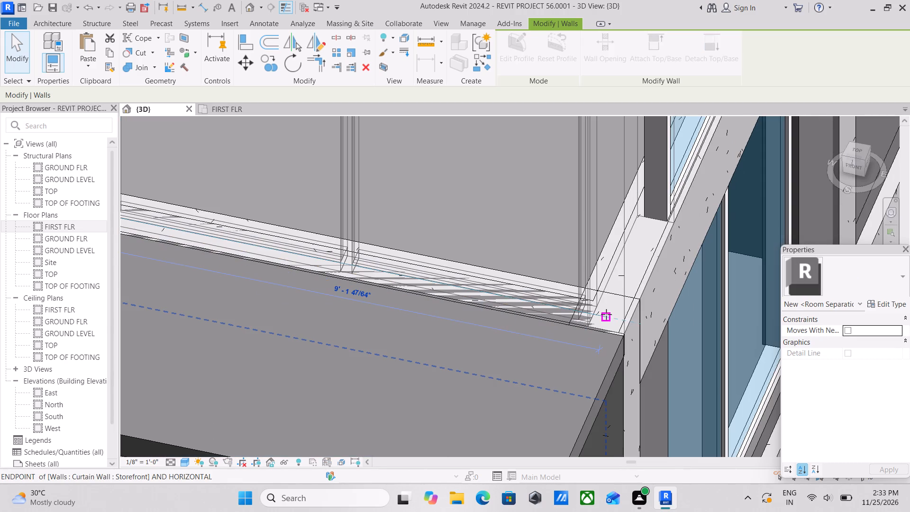
{"action": "left_click_drag", "start_coordinate": [606, 314], "coordinate": [559, 301]}
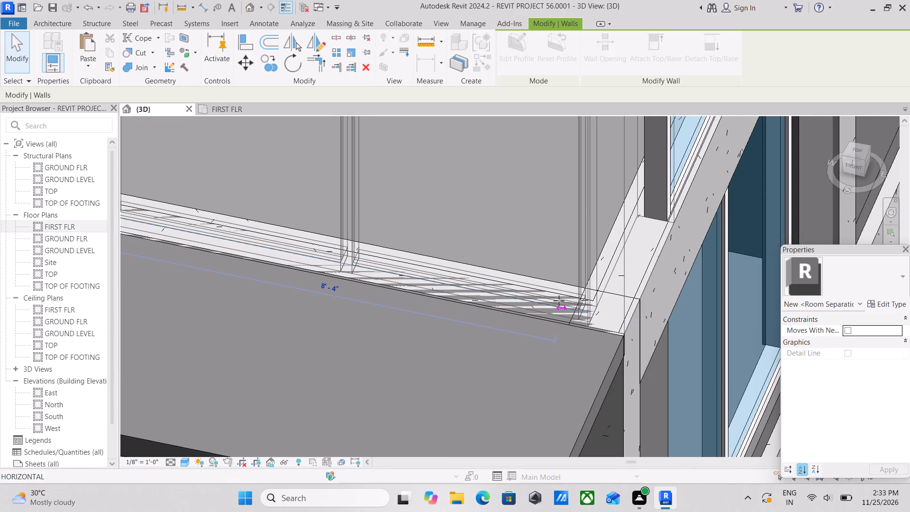
{"action": "left_click_drag", "start_coordinate": [559, 301], "coordinate": [510, 296]}
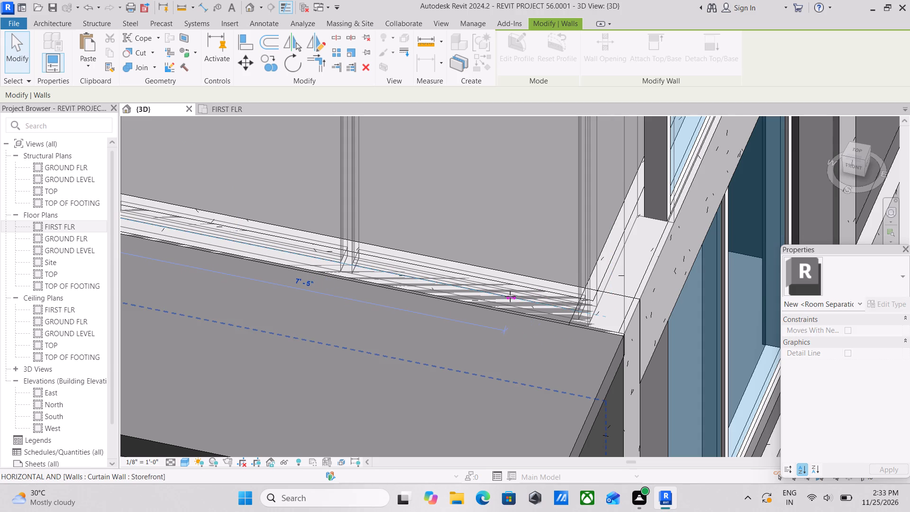
{"action": "left_click_drag", "start_coordinate": [510, 296], "coordinate": [492, 291]}
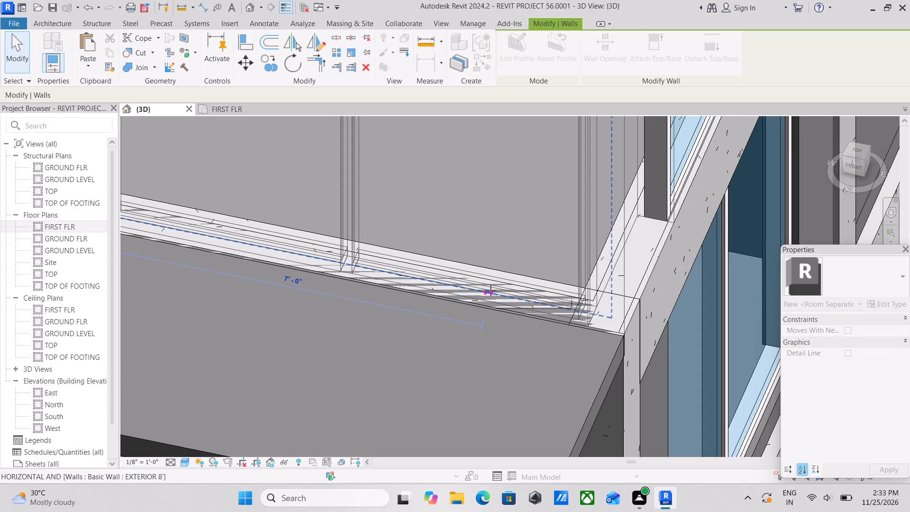
{"action": "scroll", "coordinate": [491, 291], "scroll_direction": "down", "scroll_amount": 9}
{"action": "key", "text": "Escape"}
{"action": "middle_click_drag", "start_coordinate": [398, 285], "coordinate": [450, 290]}
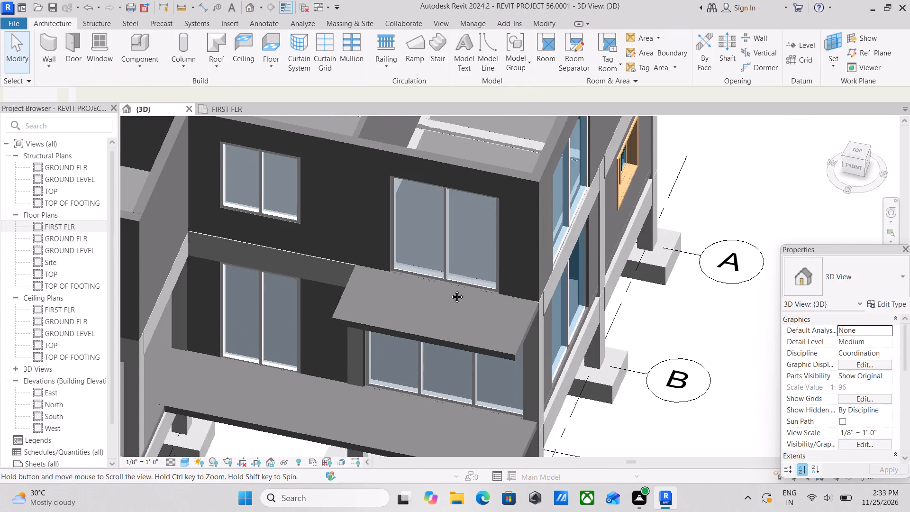
{"action": "middle_click_drag", "start_coordinate": [450, 290], "coordinate": [450, 290]}
{"action": "scroll", "coordinate": [456, 279], "scroll_direction": "down", "scroll_amount": 3}
{"action": "middle_click_drag", "start_coordinate": [456, 279], "coordinate": [528, 275], "text": "shift"}
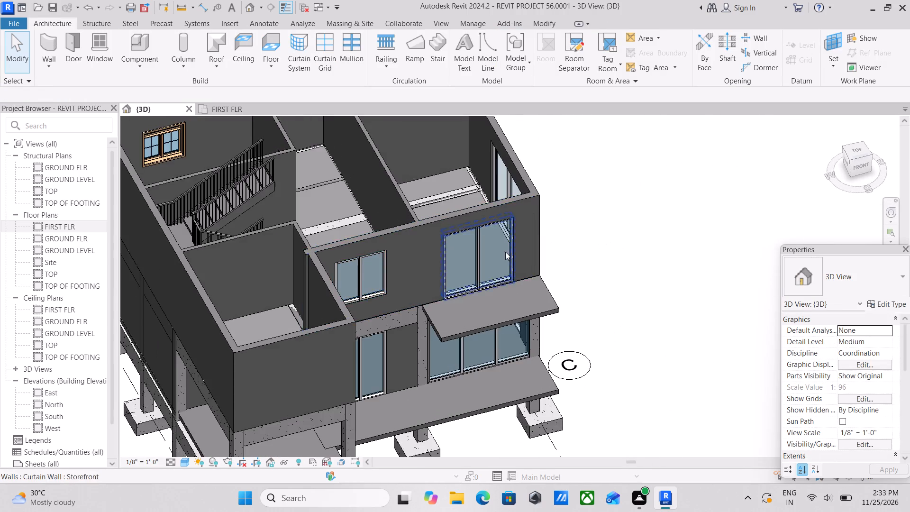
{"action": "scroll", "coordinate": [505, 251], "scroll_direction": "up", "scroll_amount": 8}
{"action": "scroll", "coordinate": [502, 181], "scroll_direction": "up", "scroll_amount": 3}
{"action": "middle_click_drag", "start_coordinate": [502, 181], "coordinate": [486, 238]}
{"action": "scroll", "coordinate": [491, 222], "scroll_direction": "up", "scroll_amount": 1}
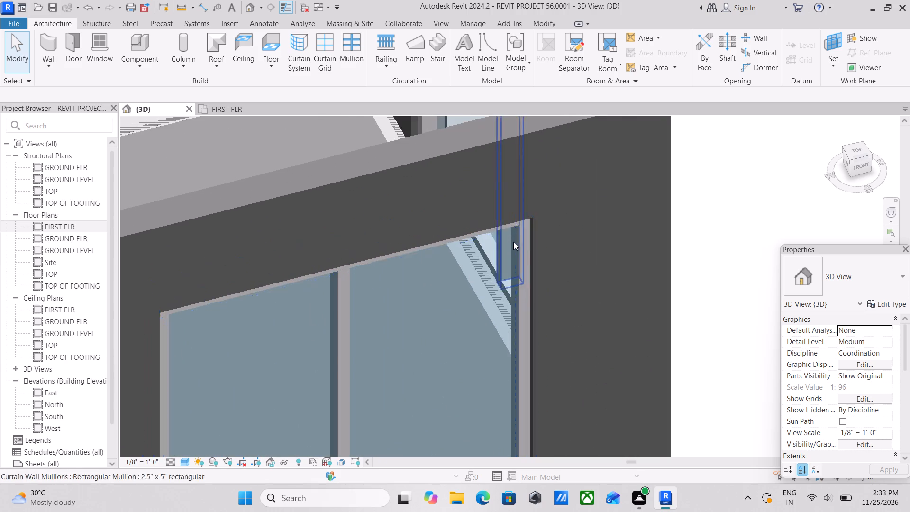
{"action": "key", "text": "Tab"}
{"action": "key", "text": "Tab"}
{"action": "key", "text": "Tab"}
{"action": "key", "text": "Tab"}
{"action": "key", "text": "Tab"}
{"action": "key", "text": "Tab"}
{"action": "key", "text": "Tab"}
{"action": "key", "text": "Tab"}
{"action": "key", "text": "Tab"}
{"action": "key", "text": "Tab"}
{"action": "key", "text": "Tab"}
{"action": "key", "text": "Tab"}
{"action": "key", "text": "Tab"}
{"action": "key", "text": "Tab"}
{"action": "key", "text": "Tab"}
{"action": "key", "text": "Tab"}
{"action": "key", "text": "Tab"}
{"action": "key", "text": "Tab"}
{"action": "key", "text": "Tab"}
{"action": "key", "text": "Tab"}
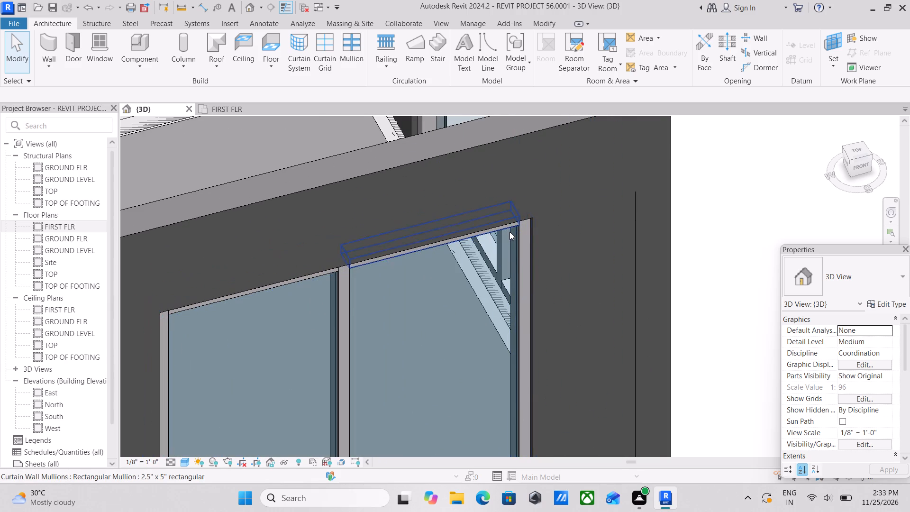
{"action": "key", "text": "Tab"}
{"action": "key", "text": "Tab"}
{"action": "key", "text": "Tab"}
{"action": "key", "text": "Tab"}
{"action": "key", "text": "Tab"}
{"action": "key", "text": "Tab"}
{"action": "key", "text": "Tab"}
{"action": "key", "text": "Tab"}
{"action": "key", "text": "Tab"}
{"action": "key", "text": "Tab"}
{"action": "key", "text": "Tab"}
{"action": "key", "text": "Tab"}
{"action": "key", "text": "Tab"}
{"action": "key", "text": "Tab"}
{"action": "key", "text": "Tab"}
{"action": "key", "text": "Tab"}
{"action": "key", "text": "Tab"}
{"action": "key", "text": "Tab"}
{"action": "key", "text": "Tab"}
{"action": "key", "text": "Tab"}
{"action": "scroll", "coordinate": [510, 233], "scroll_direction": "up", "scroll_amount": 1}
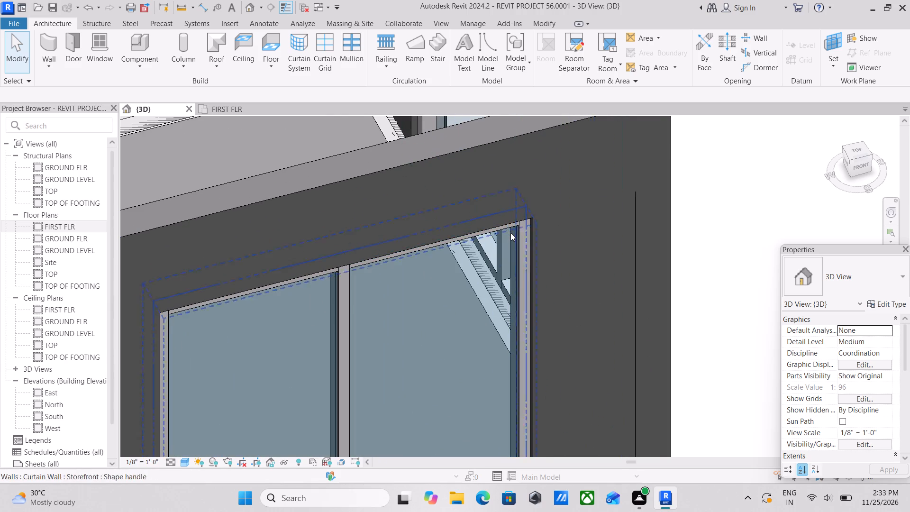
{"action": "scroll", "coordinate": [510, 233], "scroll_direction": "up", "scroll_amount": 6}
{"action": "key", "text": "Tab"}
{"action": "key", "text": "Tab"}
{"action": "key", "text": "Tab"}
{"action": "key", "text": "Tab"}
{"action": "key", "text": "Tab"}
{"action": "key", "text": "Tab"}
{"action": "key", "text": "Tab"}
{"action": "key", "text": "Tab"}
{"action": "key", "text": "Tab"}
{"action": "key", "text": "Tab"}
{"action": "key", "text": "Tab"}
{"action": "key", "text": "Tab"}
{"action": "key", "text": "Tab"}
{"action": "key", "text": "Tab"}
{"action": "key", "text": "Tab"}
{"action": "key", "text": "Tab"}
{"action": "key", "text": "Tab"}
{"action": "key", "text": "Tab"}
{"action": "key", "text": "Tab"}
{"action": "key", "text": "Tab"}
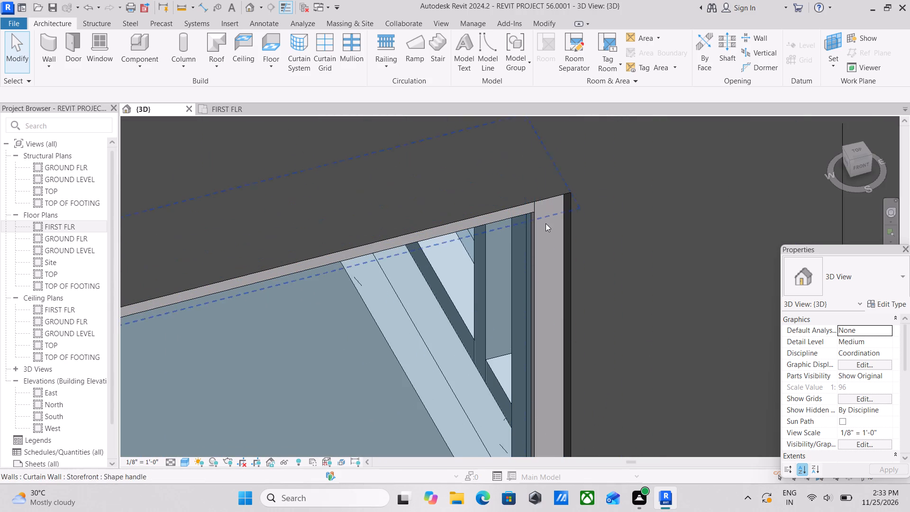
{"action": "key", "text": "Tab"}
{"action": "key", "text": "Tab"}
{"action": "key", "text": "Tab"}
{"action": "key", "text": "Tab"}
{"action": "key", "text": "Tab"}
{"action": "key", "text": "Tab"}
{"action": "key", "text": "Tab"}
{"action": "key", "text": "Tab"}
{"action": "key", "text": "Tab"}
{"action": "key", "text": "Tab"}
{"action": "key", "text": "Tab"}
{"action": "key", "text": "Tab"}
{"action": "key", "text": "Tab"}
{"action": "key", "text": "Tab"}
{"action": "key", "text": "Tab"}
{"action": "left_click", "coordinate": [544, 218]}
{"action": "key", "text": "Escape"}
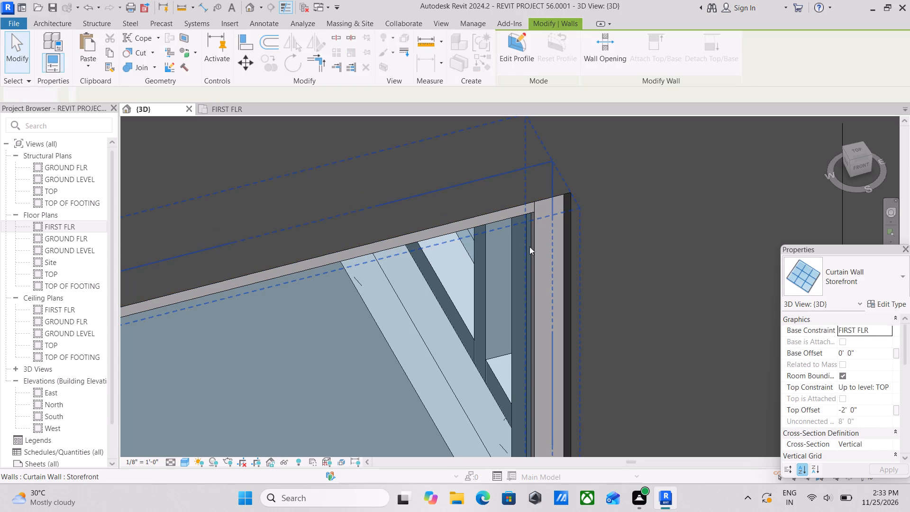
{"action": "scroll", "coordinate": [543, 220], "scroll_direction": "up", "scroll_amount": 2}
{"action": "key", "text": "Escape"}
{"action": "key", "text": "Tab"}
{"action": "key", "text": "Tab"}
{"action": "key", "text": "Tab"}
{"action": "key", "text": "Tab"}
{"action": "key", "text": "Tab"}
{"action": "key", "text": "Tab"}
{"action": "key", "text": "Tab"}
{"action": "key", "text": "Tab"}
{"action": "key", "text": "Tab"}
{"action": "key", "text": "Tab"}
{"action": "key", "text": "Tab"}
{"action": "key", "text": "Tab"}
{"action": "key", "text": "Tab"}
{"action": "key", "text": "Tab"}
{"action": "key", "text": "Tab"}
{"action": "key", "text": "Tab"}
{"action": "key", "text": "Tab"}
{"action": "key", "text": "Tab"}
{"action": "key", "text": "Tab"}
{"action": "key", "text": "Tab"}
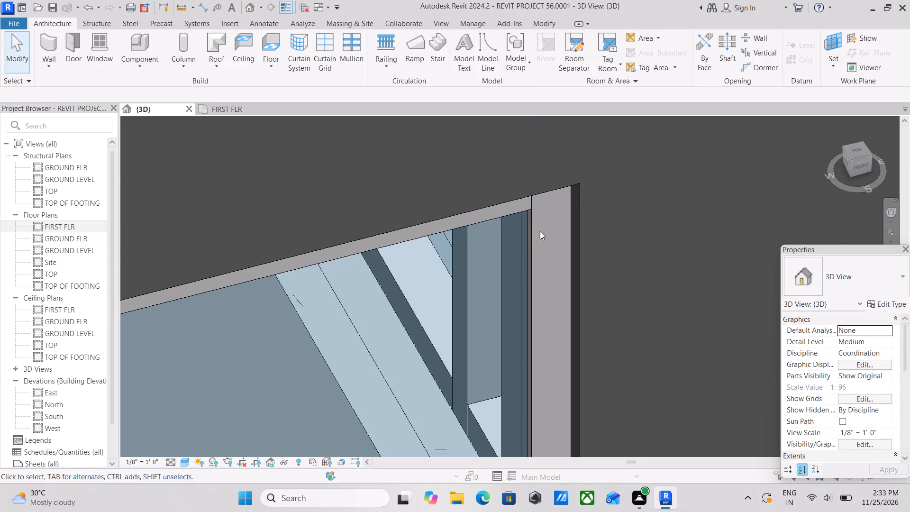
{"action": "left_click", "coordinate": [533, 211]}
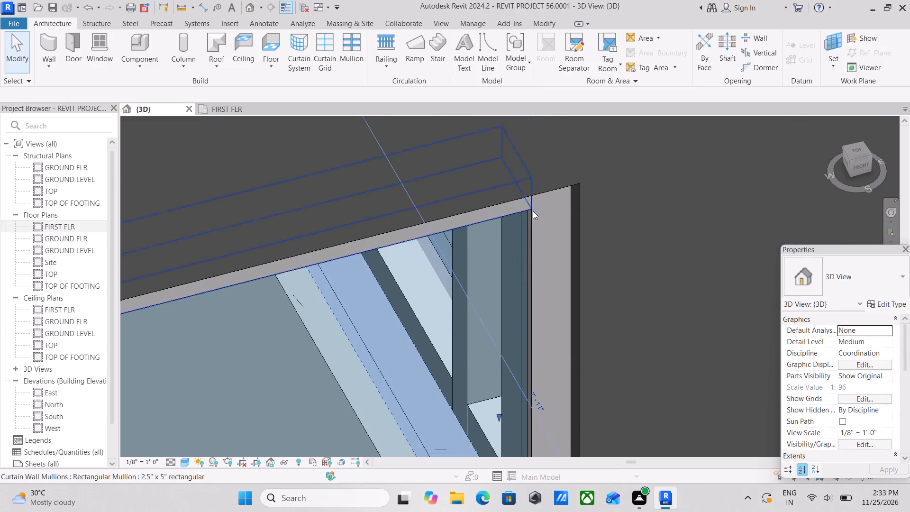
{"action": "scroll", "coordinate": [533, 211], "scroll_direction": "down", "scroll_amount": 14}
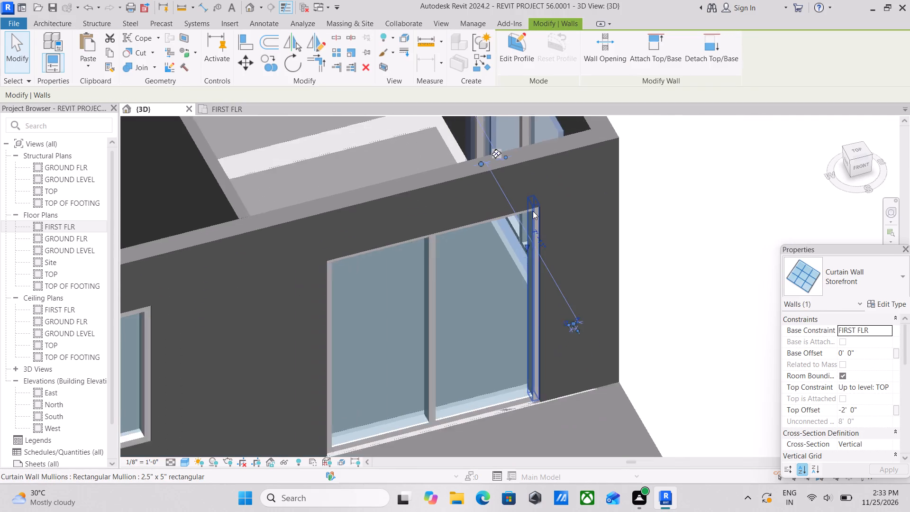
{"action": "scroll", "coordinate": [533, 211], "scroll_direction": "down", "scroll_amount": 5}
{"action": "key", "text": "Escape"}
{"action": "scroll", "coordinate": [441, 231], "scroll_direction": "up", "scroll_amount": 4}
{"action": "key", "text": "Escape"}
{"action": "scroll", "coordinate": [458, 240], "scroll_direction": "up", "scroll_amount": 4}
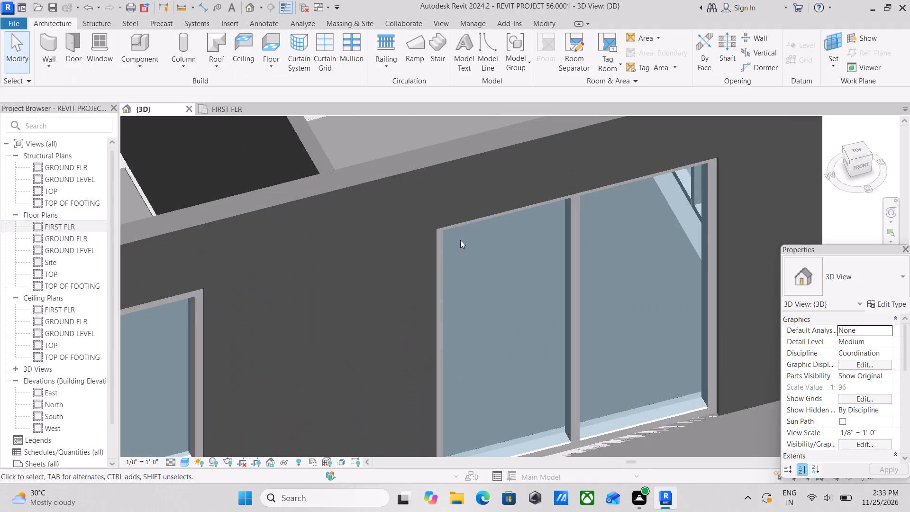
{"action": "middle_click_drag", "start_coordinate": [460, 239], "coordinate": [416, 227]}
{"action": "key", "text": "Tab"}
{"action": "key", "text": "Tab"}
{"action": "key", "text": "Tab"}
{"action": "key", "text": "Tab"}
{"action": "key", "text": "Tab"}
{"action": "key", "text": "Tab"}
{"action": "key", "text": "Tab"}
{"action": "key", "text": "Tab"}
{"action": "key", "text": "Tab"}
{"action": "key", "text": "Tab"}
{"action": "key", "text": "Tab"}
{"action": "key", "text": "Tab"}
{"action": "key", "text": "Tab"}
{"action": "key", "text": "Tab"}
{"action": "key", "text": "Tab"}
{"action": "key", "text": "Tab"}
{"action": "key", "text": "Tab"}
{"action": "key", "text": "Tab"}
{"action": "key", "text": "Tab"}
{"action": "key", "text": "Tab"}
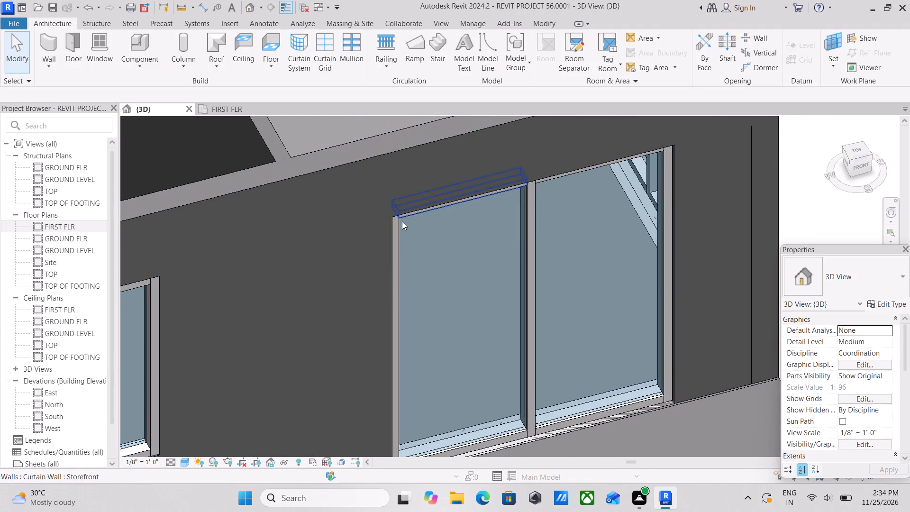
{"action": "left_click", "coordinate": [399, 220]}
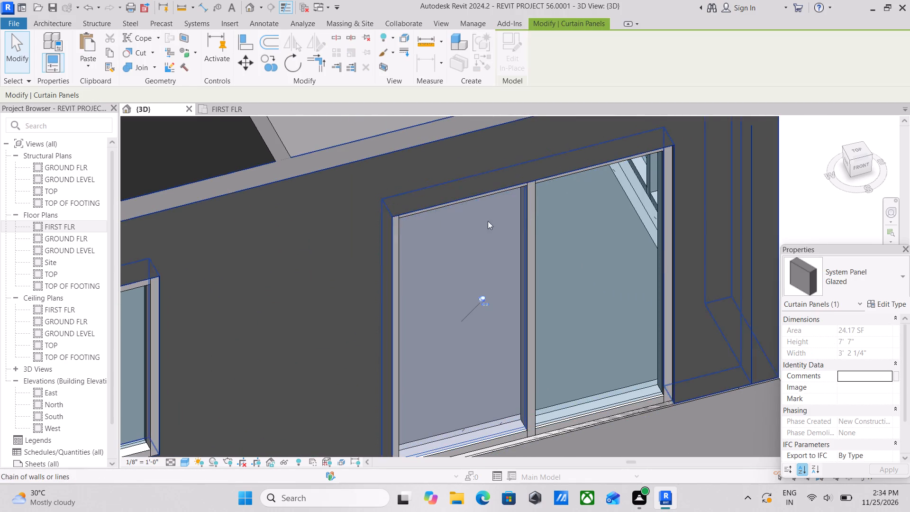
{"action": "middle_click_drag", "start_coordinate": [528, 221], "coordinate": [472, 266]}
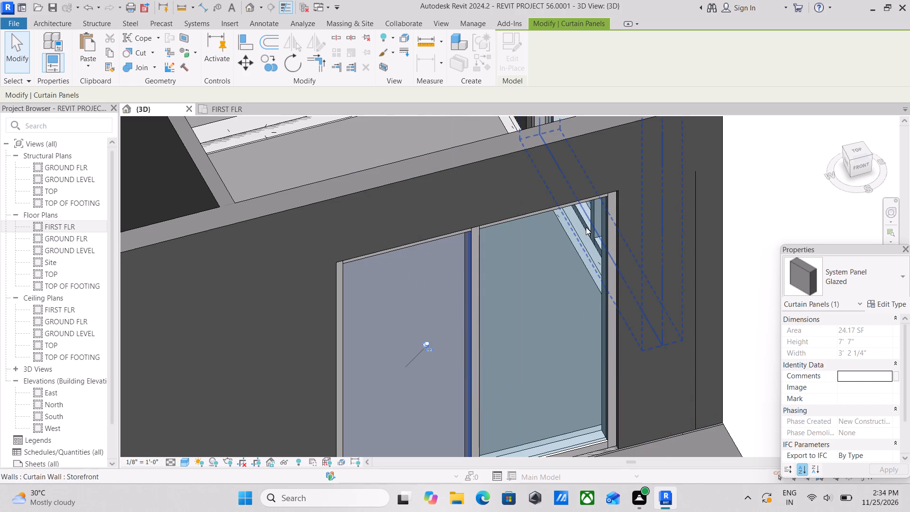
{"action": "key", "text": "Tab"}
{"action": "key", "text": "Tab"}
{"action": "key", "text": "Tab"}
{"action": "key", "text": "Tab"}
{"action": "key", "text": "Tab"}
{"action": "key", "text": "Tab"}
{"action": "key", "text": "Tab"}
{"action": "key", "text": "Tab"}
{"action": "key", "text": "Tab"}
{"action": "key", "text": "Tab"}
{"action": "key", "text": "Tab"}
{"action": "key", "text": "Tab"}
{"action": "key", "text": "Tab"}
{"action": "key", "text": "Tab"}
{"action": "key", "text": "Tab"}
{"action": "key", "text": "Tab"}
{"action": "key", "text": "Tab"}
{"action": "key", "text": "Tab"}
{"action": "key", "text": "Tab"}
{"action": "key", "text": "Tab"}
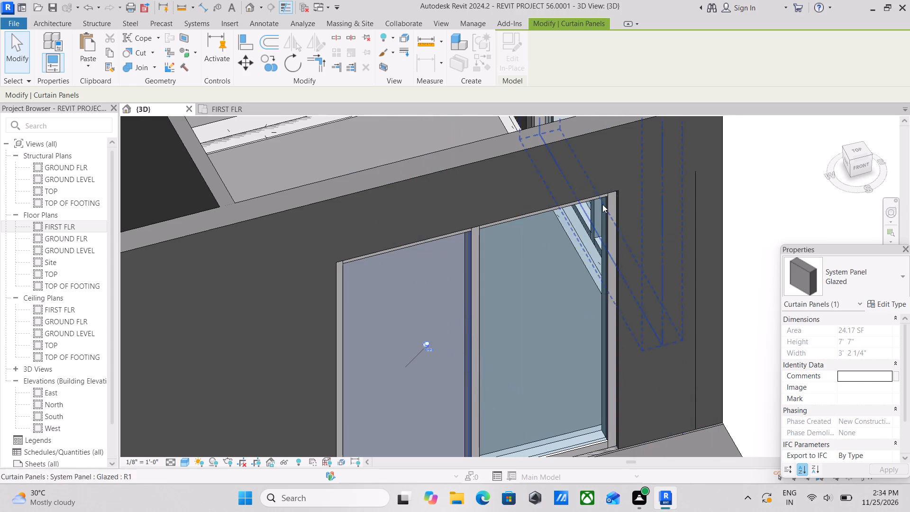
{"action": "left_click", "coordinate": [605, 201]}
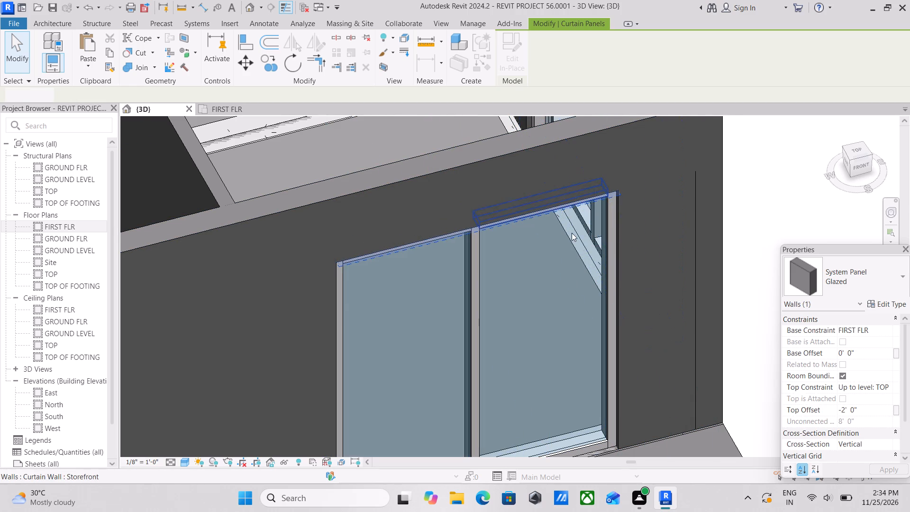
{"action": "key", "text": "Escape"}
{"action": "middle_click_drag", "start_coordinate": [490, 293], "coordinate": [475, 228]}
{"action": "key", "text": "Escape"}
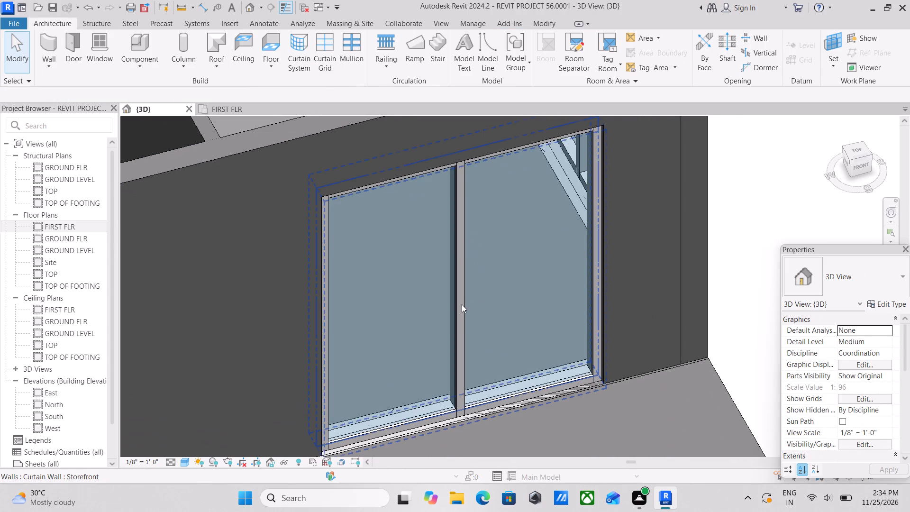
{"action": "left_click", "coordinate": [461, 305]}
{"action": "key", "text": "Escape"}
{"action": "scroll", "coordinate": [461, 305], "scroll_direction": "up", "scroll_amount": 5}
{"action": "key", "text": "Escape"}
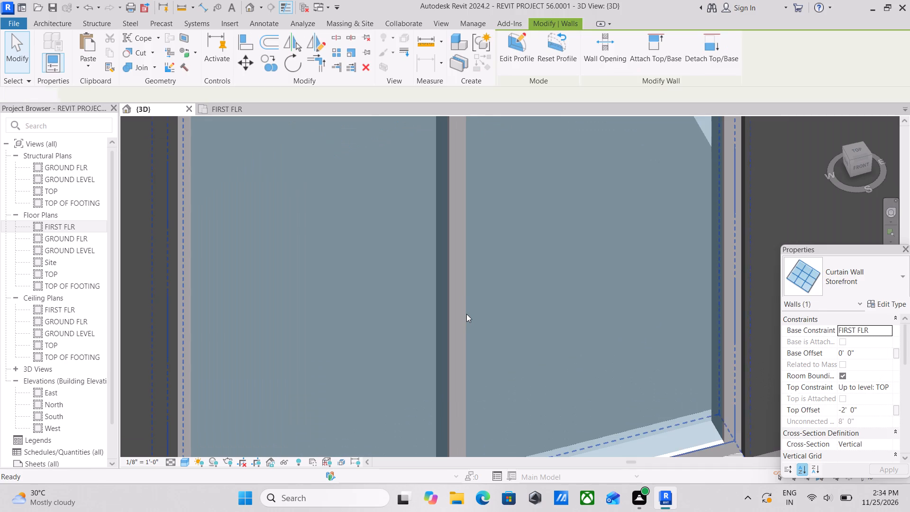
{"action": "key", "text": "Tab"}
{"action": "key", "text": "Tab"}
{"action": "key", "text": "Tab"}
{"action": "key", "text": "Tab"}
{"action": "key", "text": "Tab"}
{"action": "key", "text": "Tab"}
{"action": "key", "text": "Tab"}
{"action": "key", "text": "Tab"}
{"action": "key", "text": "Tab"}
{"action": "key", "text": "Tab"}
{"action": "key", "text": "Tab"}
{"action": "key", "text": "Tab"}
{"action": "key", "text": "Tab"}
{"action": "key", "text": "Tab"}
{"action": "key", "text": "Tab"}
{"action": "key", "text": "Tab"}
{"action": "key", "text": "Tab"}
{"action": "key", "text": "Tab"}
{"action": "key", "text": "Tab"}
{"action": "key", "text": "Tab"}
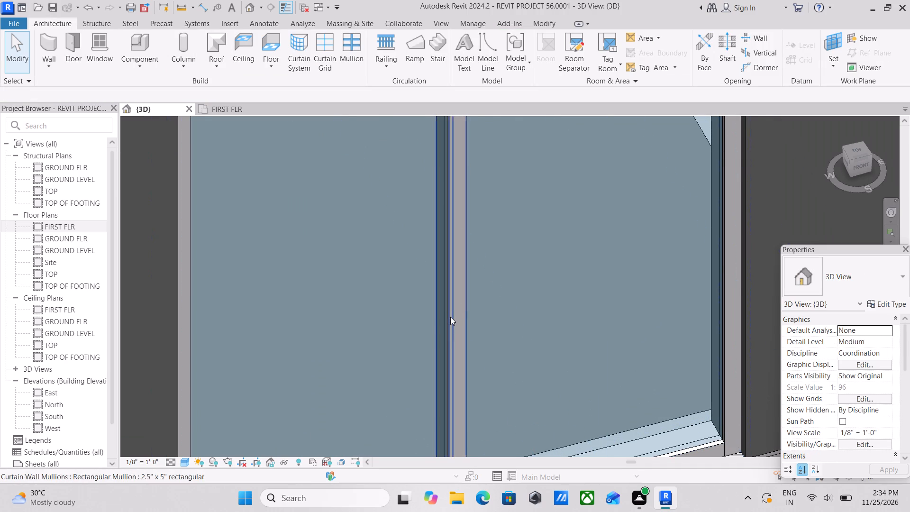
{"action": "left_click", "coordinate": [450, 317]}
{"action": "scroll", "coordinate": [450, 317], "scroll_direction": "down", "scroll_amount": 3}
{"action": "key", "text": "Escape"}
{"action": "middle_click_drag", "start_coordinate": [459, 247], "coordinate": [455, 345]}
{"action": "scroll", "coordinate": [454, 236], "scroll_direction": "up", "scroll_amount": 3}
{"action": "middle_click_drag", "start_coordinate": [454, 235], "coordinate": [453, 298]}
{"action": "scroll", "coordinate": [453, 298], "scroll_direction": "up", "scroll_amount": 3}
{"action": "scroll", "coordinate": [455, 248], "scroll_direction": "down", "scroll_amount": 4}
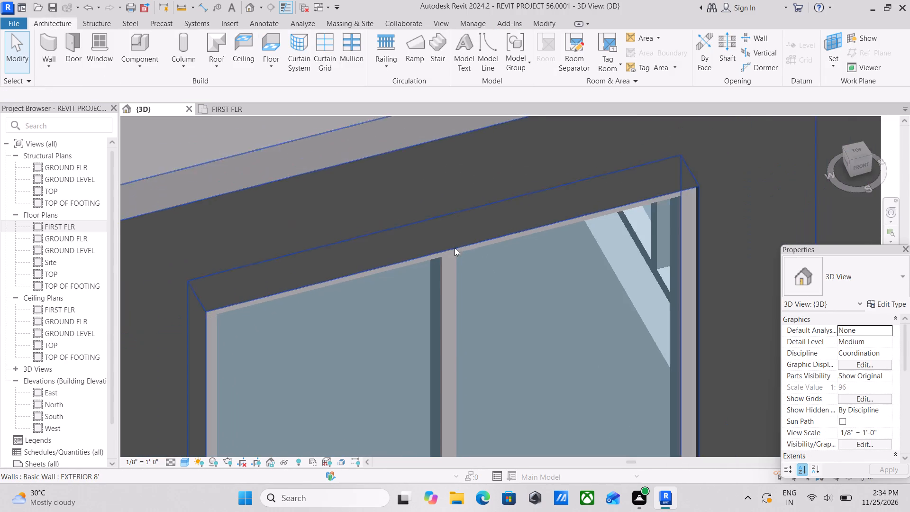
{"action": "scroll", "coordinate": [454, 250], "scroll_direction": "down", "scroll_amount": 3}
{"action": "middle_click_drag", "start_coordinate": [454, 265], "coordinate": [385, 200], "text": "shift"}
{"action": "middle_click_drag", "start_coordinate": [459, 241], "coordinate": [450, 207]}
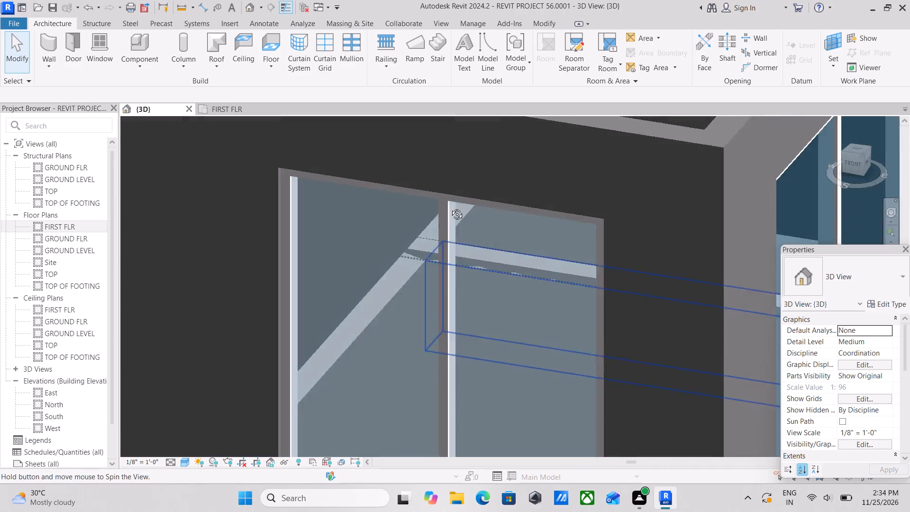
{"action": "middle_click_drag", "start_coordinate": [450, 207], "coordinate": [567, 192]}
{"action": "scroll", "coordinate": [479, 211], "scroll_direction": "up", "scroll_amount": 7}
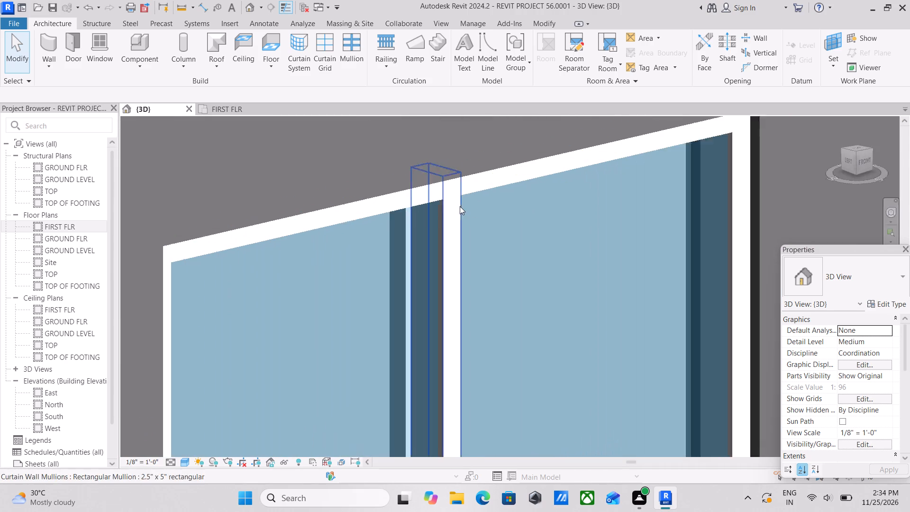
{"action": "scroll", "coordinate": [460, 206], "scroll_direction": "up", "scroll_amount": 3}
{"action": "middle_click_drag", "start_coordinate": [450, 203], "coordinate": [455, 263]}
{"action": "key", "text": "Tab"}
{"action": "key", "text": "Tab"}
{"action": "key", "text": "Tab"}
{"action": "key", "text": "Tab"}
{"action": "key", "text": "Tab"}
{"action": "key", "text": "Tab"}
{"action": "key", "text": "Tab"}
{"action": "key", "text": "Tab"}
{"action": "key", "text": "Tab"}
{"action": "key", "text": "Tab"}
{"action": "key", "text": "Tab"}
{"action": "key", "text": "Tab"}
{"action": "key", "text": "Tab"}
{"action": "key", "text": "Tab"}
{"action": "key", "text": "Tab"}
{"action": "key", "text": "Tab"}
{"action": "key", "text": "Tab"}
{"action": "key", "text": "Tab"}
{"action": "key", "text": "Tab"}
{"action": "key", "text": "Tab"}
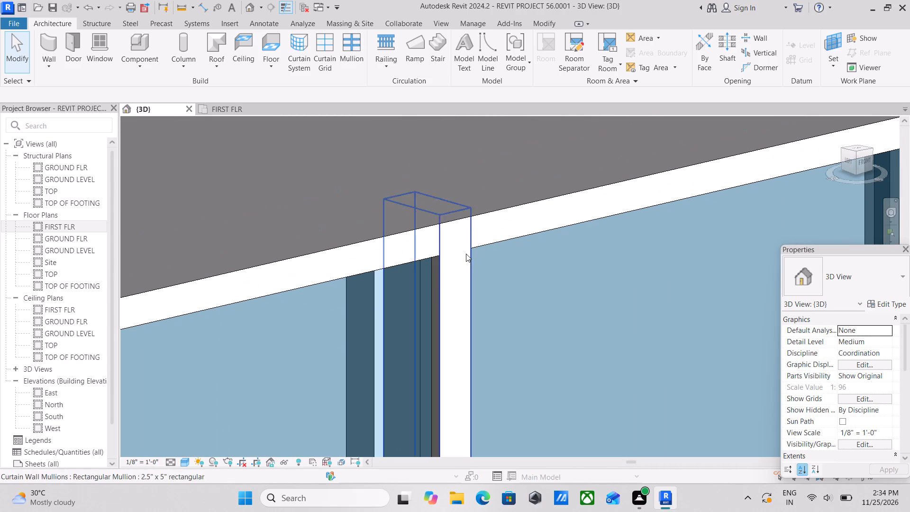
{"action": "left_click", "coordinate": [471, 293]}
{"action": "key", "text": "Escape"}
Unpin and delete the middle vertical 2.5" x 5" rectangular mullion of the two-panel first-floor front storefront above the slab.
{"action": "scroll", "coordinate": [450, 221], "scroll_direction": "up", "scroll_amount": 2}
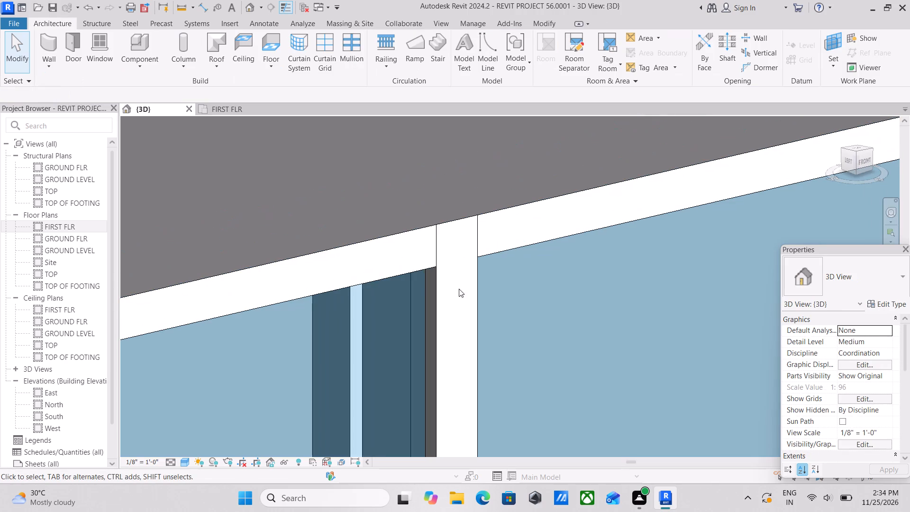
{"action": "key", "text": "Tab"}
{"action": "key", "text": "Tab"}
{"action": "key", "text": "Tab"}
{"action": "key", "text": "Tab"}
{"action": "key", "text": "Tab"}
{"action": "key", "text": "Tab"}
{"action": "key", "text": "Tab"}
{"action": "key", "text": "Tab"}
{"action": "key", "text": "Tab"}
{"action": "key", "text": "Tab"}
{"action": "key", "text": "Tab"}
{"action": "key", "text": "Tab"}
{"action": "key", "text": "Tab"}
{"action": "key", "text": "Tab"}
{"action": "key", "text": "Tab"}
{"action": "key", "text": "Tab"}
{"action": "key", "text": "Tab"}
{"action": "key", "text": "Tab"}
{"action": "key", "text": "Tab"}
{"action": "key", "text": "Tab"}
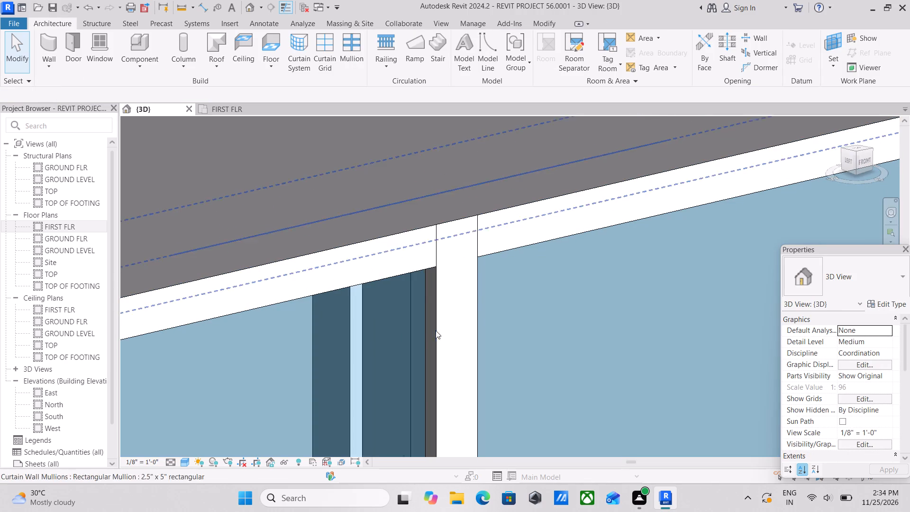
{"action": "key", "text": "Tab"}
{"action": "key", "text": "Tab"}
{"action": "key", "text": "Tab"}
{"action": "key", "text": "Tab"}
{"action": "key", "text": "Tab"}
{"action": "key", "text": "Tab"}
{"action": "key", "text": "Tab"}
{"action": "key", "text": "Tab"}
{"action": "key", "text": "Tab"}
{"action": "key", "text": "Tab"}
{"action": "key", "text": "Tab"}
{"action": "key", "text": "Tab"}
{"action": "key", "text": "Tab"}
{"action": "key", "text": "Tab"}
{"action": "key", "text": "Tab"}
{"action": "key", "text": "Tab"}
{"action": "key", "text": "Tab"}
{"action": "key", "text": "Tab"}
{"action": "key", "text": "Tab"}
{"action": "key", "text": "Tab"}
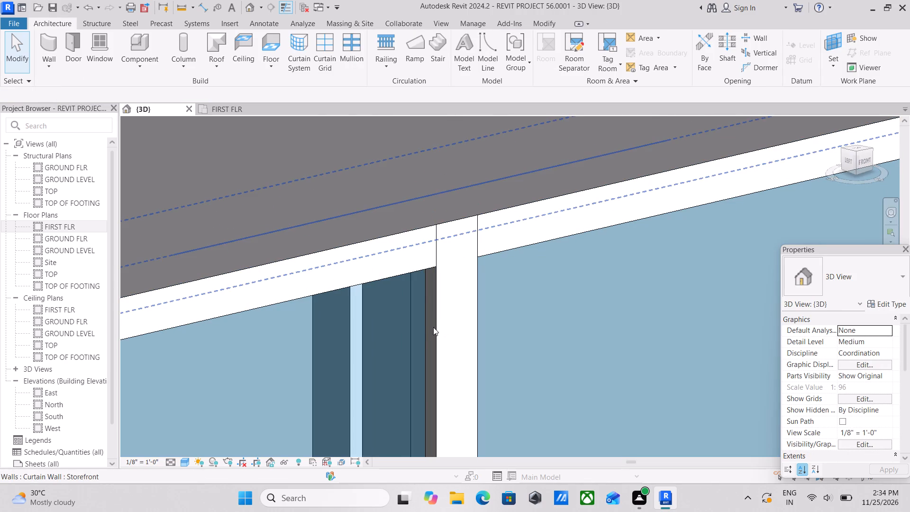
{"action": "left_click", "coordinate": [436, 329]}
{"action": "scroll", "coordinate": [436, 328], "scroll_direction": "down", "scroll_amount": 7}
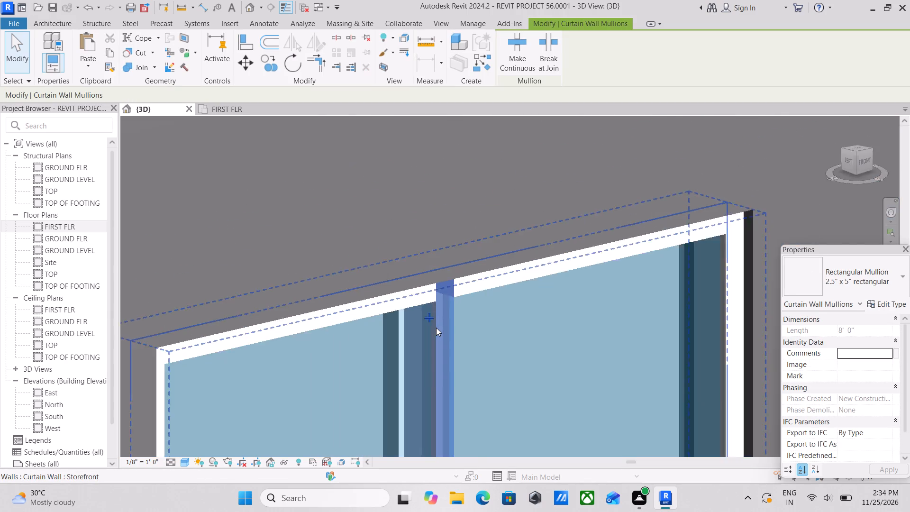
{"action": "scroll", "coordinate": [436, 328], "scroll_direction": "down", "scroll_amount": 3}
{"action": "middle_click_drag", "start_coordinate": [435, 327], "coordinate": [406, 205]}
{"action": "middle_click_drag", "start_coordinate": [403, 279], "coordinate": [397, 215]}
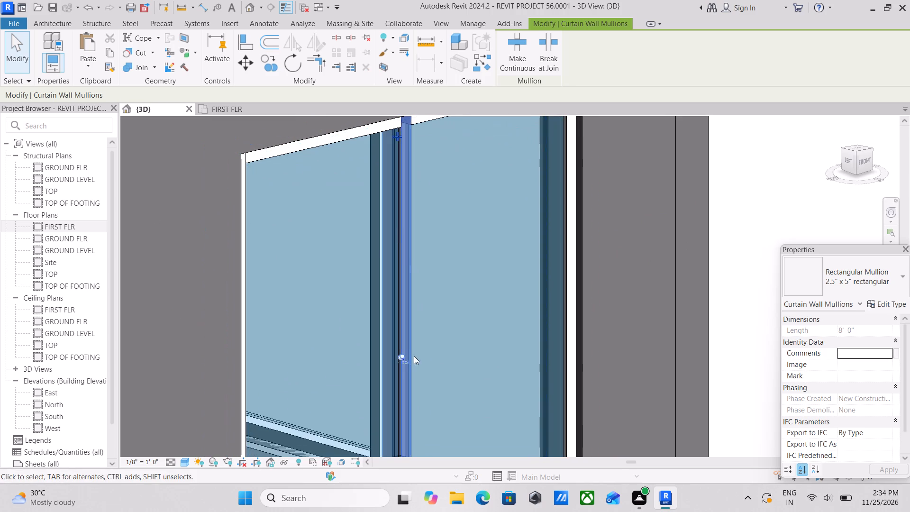
{"action": "left_click", "coordinate": [403, 357]}
{"action": "scroll", "coordinate": [421, 250], "scroll_direction": "up", "scroll_amount": 2}
{"action": "middle_click_drag", "start_coordinate": [421, 250], "coordinate": [425, 305]}
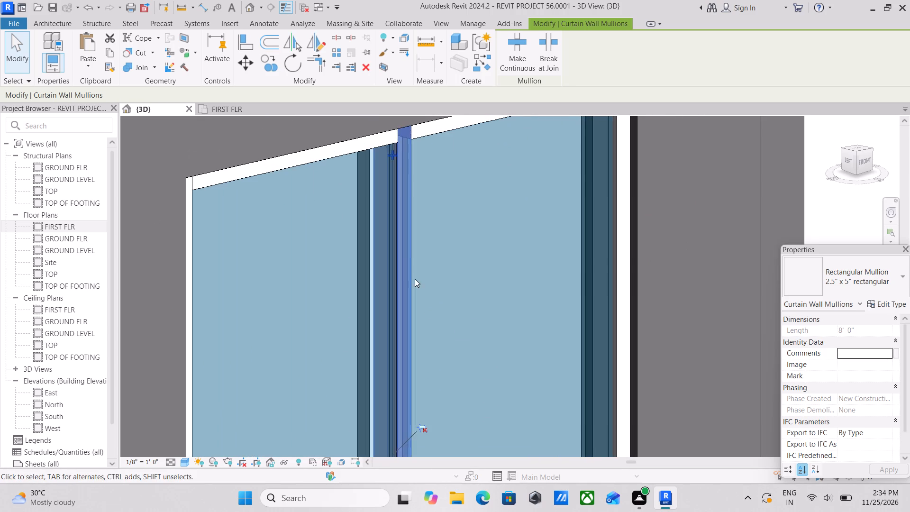
{"action": "right_click", "coordinate": [395, 228]}
{"action": "left_click", "coordinate": [441, 298]}
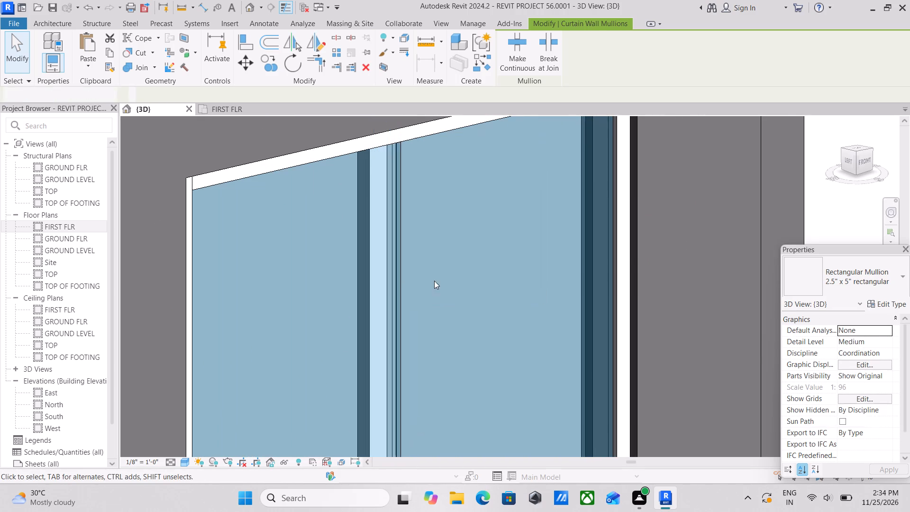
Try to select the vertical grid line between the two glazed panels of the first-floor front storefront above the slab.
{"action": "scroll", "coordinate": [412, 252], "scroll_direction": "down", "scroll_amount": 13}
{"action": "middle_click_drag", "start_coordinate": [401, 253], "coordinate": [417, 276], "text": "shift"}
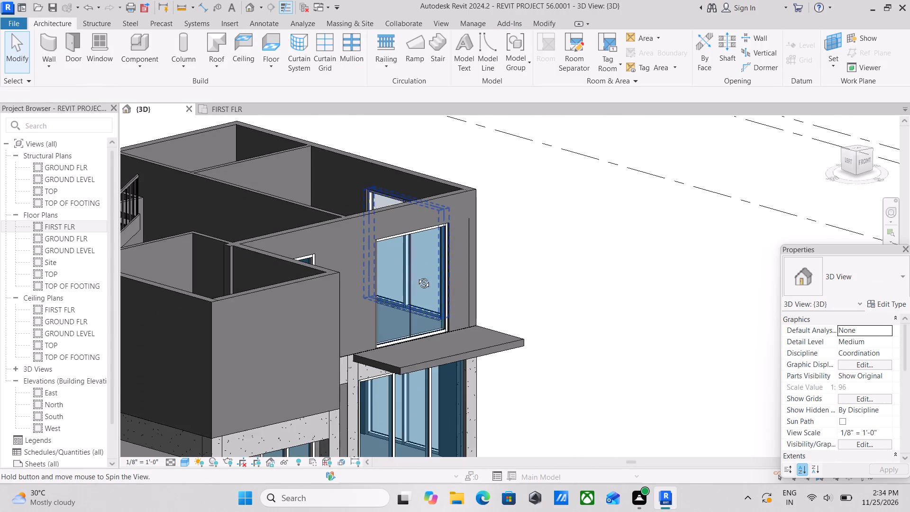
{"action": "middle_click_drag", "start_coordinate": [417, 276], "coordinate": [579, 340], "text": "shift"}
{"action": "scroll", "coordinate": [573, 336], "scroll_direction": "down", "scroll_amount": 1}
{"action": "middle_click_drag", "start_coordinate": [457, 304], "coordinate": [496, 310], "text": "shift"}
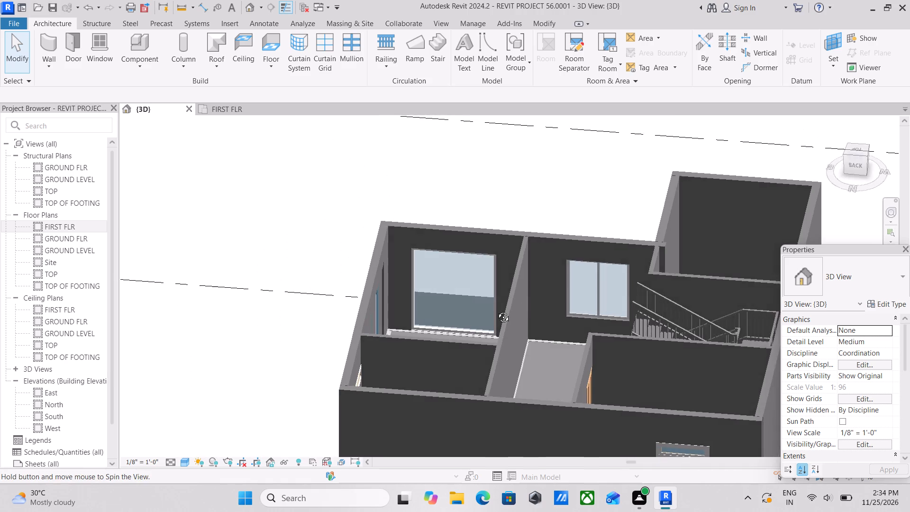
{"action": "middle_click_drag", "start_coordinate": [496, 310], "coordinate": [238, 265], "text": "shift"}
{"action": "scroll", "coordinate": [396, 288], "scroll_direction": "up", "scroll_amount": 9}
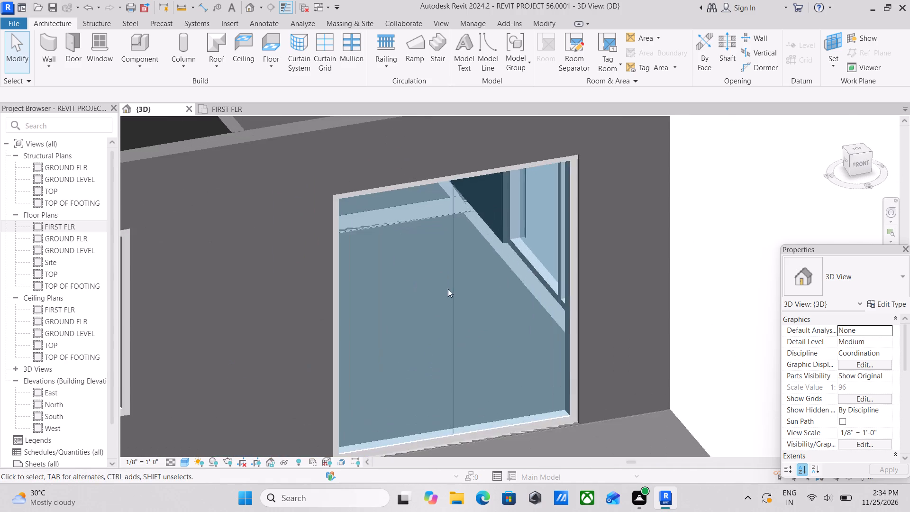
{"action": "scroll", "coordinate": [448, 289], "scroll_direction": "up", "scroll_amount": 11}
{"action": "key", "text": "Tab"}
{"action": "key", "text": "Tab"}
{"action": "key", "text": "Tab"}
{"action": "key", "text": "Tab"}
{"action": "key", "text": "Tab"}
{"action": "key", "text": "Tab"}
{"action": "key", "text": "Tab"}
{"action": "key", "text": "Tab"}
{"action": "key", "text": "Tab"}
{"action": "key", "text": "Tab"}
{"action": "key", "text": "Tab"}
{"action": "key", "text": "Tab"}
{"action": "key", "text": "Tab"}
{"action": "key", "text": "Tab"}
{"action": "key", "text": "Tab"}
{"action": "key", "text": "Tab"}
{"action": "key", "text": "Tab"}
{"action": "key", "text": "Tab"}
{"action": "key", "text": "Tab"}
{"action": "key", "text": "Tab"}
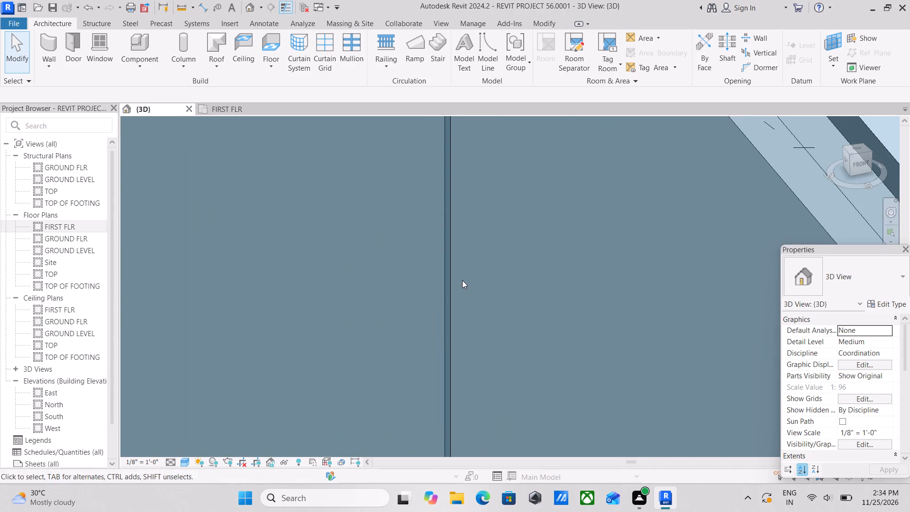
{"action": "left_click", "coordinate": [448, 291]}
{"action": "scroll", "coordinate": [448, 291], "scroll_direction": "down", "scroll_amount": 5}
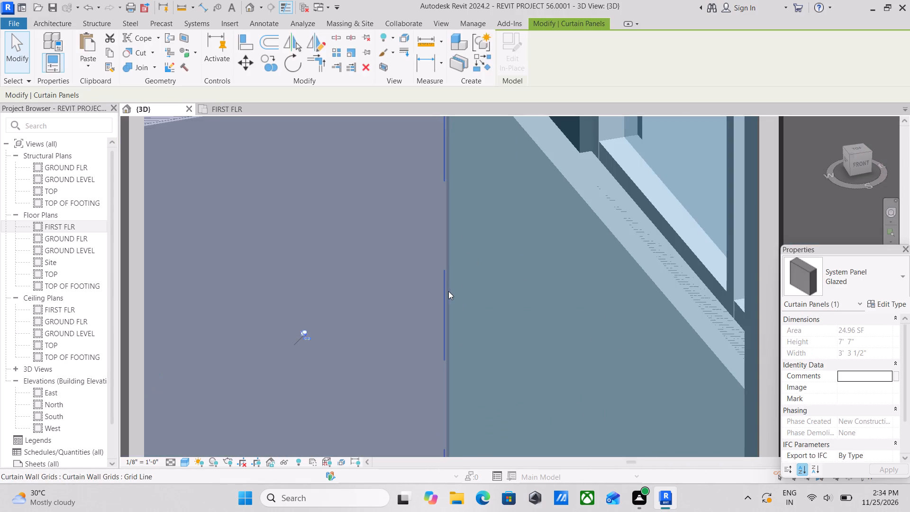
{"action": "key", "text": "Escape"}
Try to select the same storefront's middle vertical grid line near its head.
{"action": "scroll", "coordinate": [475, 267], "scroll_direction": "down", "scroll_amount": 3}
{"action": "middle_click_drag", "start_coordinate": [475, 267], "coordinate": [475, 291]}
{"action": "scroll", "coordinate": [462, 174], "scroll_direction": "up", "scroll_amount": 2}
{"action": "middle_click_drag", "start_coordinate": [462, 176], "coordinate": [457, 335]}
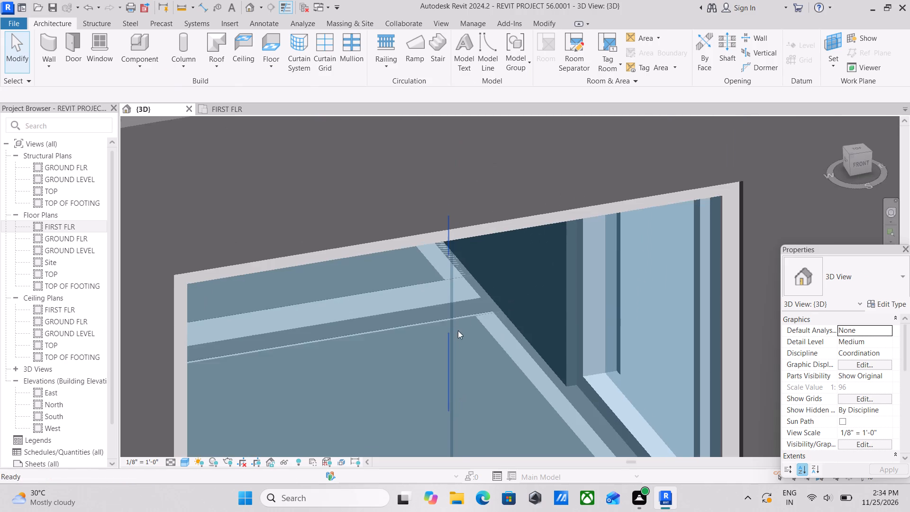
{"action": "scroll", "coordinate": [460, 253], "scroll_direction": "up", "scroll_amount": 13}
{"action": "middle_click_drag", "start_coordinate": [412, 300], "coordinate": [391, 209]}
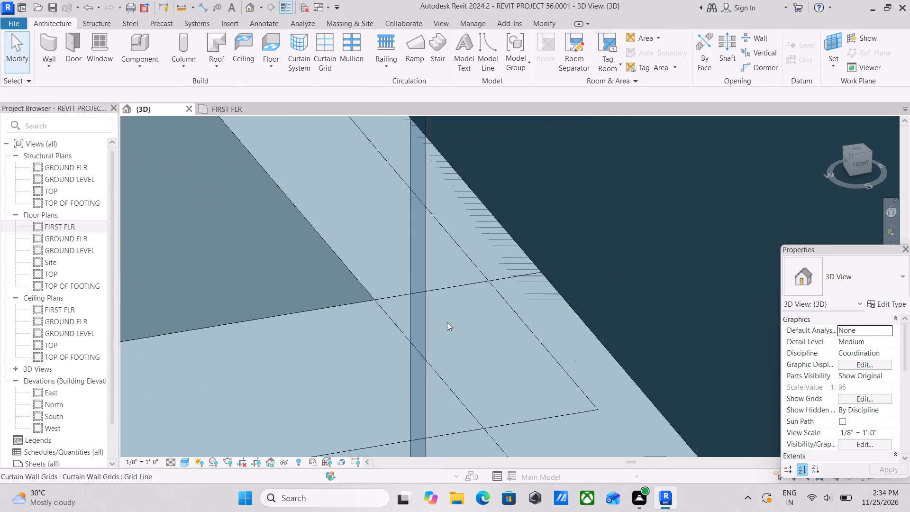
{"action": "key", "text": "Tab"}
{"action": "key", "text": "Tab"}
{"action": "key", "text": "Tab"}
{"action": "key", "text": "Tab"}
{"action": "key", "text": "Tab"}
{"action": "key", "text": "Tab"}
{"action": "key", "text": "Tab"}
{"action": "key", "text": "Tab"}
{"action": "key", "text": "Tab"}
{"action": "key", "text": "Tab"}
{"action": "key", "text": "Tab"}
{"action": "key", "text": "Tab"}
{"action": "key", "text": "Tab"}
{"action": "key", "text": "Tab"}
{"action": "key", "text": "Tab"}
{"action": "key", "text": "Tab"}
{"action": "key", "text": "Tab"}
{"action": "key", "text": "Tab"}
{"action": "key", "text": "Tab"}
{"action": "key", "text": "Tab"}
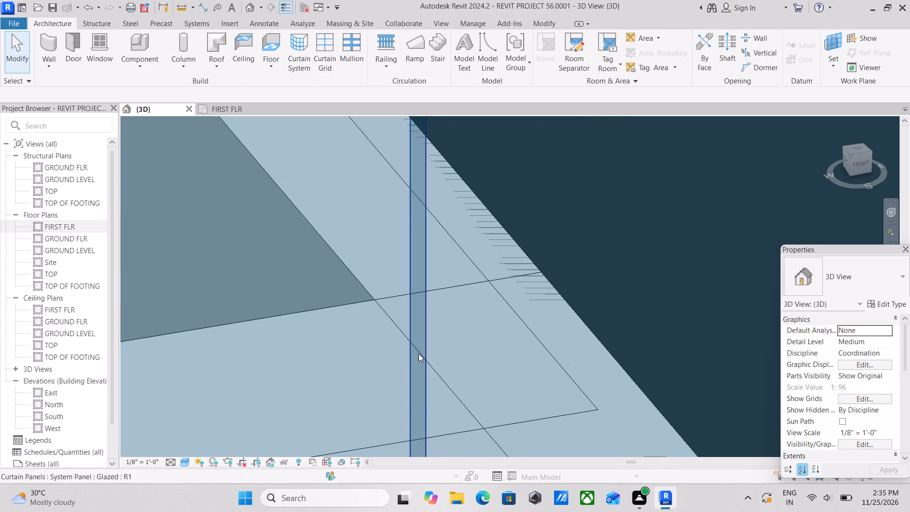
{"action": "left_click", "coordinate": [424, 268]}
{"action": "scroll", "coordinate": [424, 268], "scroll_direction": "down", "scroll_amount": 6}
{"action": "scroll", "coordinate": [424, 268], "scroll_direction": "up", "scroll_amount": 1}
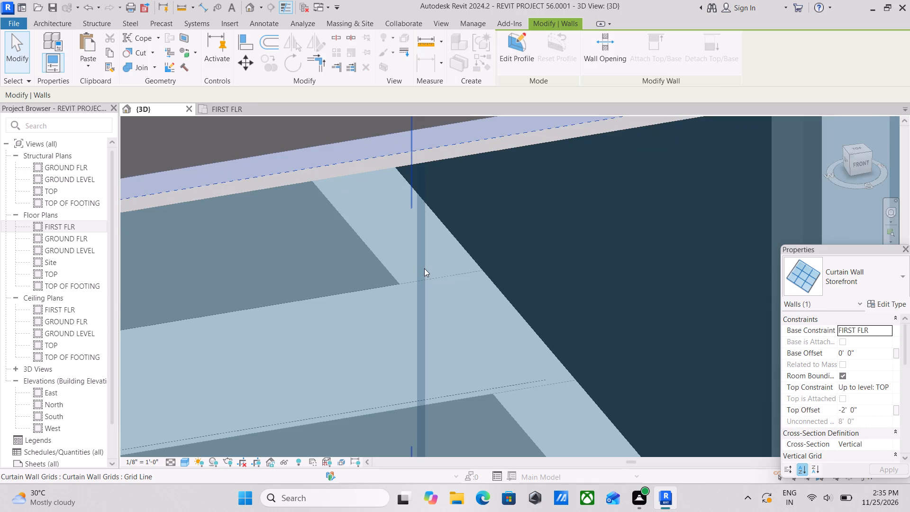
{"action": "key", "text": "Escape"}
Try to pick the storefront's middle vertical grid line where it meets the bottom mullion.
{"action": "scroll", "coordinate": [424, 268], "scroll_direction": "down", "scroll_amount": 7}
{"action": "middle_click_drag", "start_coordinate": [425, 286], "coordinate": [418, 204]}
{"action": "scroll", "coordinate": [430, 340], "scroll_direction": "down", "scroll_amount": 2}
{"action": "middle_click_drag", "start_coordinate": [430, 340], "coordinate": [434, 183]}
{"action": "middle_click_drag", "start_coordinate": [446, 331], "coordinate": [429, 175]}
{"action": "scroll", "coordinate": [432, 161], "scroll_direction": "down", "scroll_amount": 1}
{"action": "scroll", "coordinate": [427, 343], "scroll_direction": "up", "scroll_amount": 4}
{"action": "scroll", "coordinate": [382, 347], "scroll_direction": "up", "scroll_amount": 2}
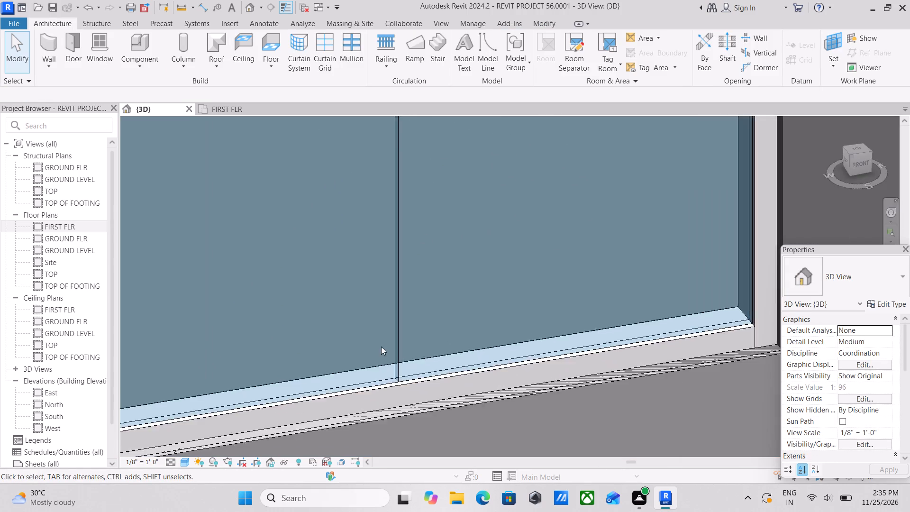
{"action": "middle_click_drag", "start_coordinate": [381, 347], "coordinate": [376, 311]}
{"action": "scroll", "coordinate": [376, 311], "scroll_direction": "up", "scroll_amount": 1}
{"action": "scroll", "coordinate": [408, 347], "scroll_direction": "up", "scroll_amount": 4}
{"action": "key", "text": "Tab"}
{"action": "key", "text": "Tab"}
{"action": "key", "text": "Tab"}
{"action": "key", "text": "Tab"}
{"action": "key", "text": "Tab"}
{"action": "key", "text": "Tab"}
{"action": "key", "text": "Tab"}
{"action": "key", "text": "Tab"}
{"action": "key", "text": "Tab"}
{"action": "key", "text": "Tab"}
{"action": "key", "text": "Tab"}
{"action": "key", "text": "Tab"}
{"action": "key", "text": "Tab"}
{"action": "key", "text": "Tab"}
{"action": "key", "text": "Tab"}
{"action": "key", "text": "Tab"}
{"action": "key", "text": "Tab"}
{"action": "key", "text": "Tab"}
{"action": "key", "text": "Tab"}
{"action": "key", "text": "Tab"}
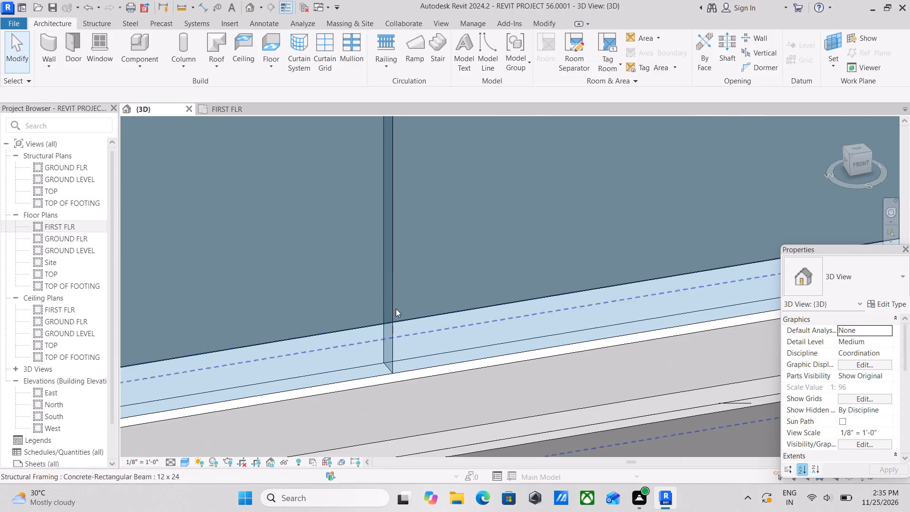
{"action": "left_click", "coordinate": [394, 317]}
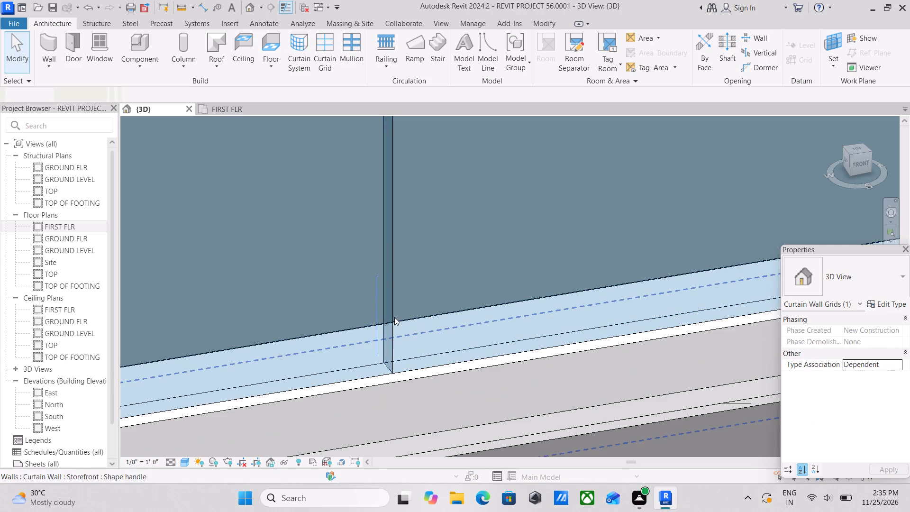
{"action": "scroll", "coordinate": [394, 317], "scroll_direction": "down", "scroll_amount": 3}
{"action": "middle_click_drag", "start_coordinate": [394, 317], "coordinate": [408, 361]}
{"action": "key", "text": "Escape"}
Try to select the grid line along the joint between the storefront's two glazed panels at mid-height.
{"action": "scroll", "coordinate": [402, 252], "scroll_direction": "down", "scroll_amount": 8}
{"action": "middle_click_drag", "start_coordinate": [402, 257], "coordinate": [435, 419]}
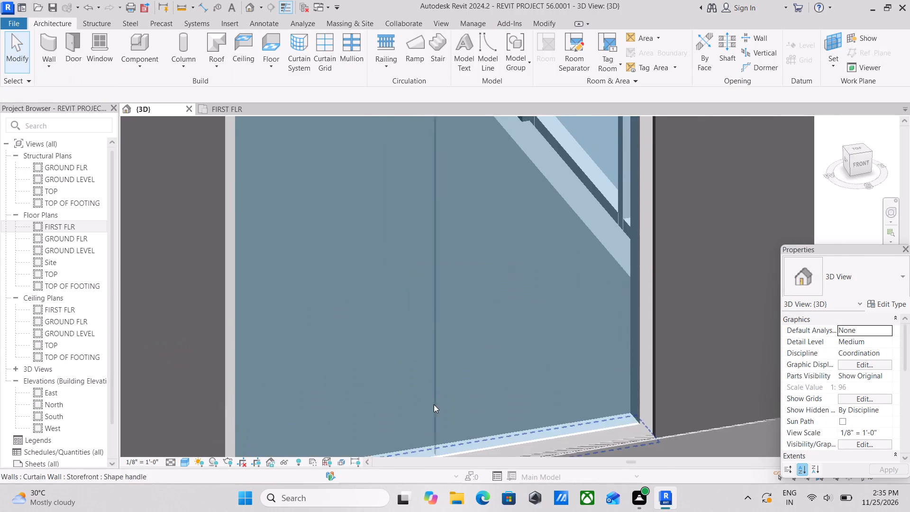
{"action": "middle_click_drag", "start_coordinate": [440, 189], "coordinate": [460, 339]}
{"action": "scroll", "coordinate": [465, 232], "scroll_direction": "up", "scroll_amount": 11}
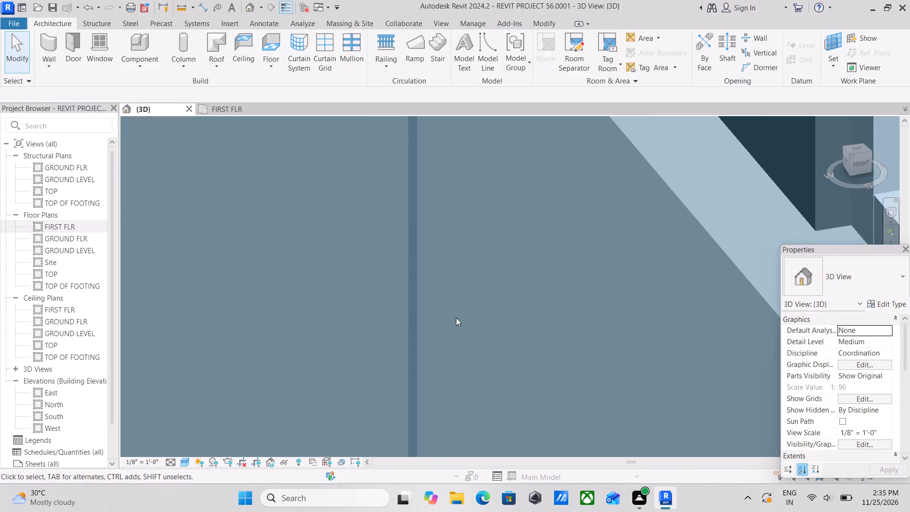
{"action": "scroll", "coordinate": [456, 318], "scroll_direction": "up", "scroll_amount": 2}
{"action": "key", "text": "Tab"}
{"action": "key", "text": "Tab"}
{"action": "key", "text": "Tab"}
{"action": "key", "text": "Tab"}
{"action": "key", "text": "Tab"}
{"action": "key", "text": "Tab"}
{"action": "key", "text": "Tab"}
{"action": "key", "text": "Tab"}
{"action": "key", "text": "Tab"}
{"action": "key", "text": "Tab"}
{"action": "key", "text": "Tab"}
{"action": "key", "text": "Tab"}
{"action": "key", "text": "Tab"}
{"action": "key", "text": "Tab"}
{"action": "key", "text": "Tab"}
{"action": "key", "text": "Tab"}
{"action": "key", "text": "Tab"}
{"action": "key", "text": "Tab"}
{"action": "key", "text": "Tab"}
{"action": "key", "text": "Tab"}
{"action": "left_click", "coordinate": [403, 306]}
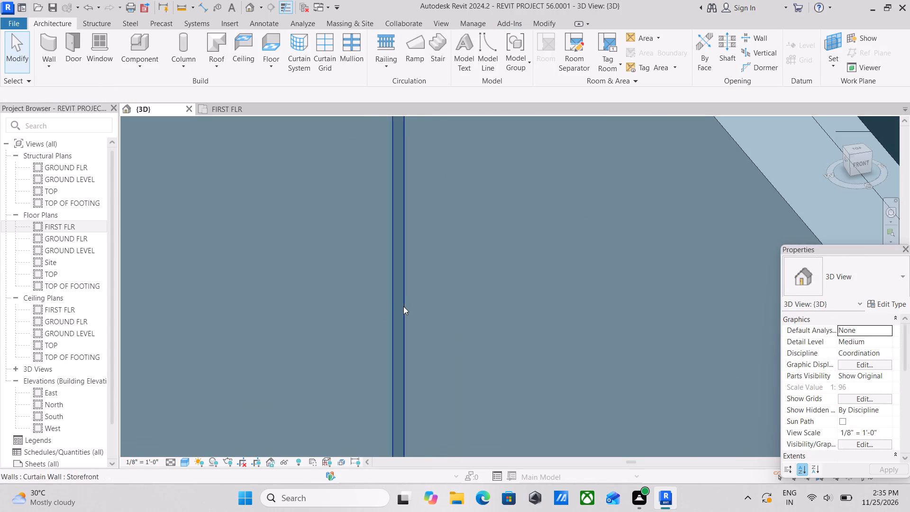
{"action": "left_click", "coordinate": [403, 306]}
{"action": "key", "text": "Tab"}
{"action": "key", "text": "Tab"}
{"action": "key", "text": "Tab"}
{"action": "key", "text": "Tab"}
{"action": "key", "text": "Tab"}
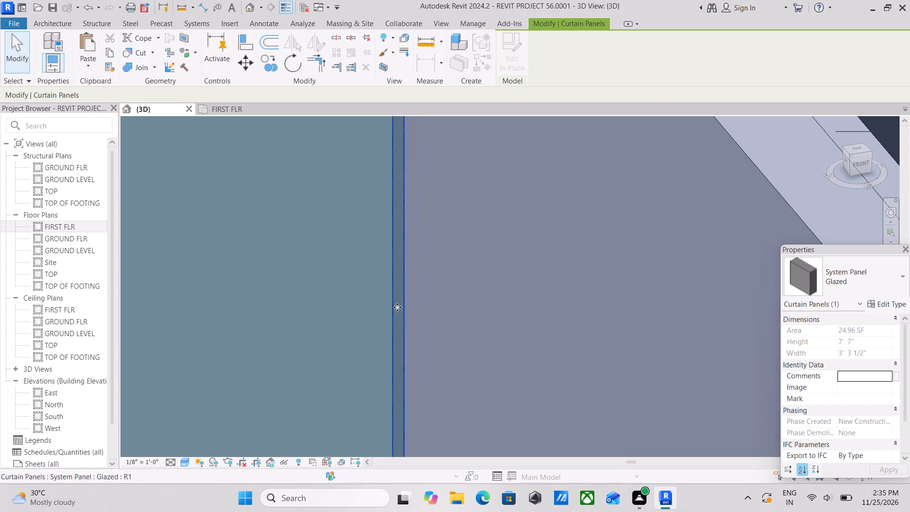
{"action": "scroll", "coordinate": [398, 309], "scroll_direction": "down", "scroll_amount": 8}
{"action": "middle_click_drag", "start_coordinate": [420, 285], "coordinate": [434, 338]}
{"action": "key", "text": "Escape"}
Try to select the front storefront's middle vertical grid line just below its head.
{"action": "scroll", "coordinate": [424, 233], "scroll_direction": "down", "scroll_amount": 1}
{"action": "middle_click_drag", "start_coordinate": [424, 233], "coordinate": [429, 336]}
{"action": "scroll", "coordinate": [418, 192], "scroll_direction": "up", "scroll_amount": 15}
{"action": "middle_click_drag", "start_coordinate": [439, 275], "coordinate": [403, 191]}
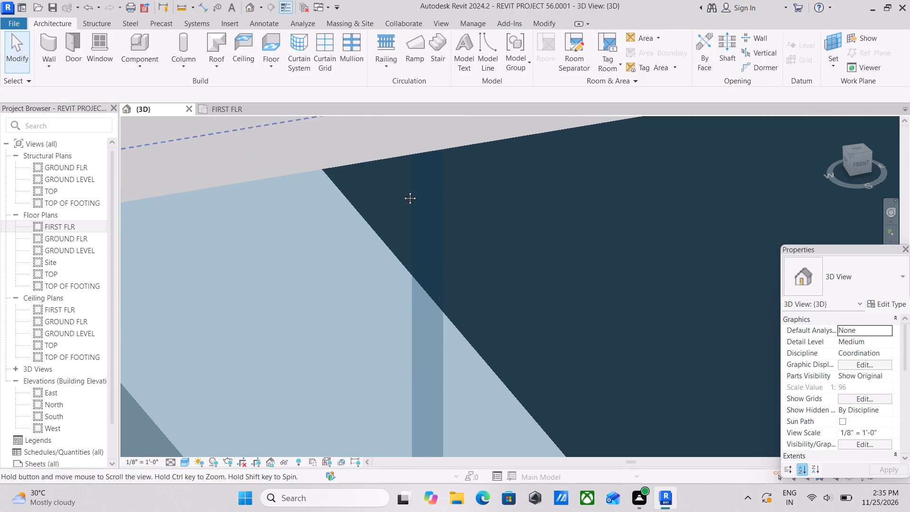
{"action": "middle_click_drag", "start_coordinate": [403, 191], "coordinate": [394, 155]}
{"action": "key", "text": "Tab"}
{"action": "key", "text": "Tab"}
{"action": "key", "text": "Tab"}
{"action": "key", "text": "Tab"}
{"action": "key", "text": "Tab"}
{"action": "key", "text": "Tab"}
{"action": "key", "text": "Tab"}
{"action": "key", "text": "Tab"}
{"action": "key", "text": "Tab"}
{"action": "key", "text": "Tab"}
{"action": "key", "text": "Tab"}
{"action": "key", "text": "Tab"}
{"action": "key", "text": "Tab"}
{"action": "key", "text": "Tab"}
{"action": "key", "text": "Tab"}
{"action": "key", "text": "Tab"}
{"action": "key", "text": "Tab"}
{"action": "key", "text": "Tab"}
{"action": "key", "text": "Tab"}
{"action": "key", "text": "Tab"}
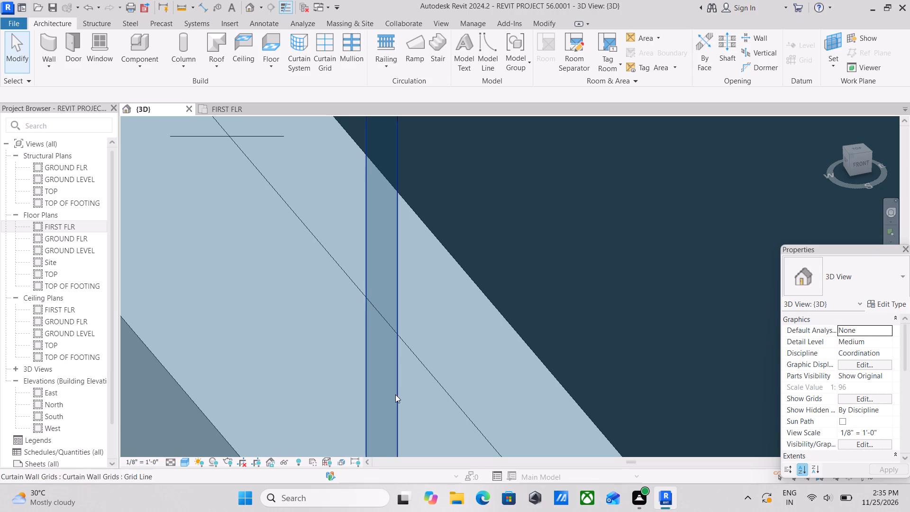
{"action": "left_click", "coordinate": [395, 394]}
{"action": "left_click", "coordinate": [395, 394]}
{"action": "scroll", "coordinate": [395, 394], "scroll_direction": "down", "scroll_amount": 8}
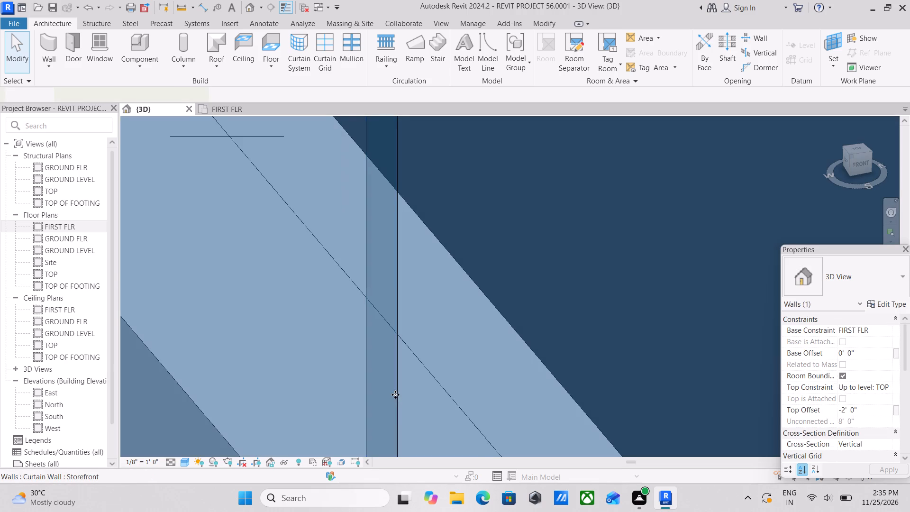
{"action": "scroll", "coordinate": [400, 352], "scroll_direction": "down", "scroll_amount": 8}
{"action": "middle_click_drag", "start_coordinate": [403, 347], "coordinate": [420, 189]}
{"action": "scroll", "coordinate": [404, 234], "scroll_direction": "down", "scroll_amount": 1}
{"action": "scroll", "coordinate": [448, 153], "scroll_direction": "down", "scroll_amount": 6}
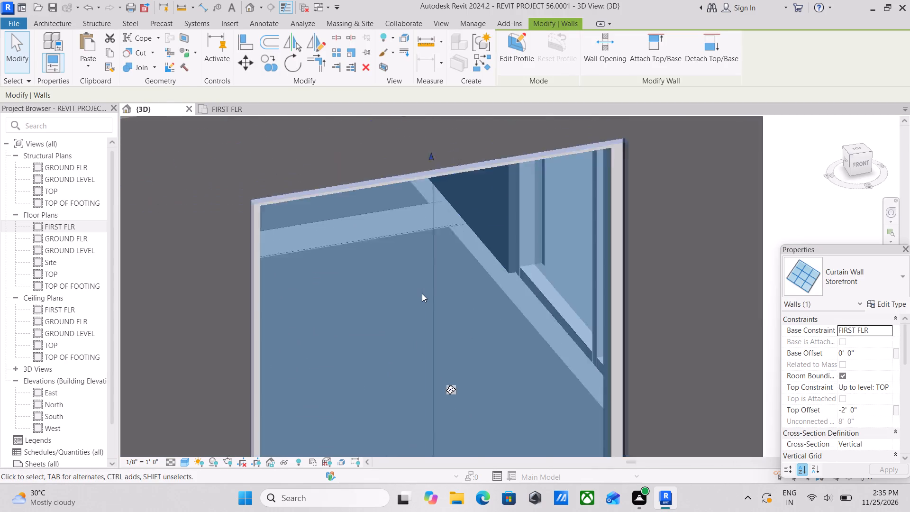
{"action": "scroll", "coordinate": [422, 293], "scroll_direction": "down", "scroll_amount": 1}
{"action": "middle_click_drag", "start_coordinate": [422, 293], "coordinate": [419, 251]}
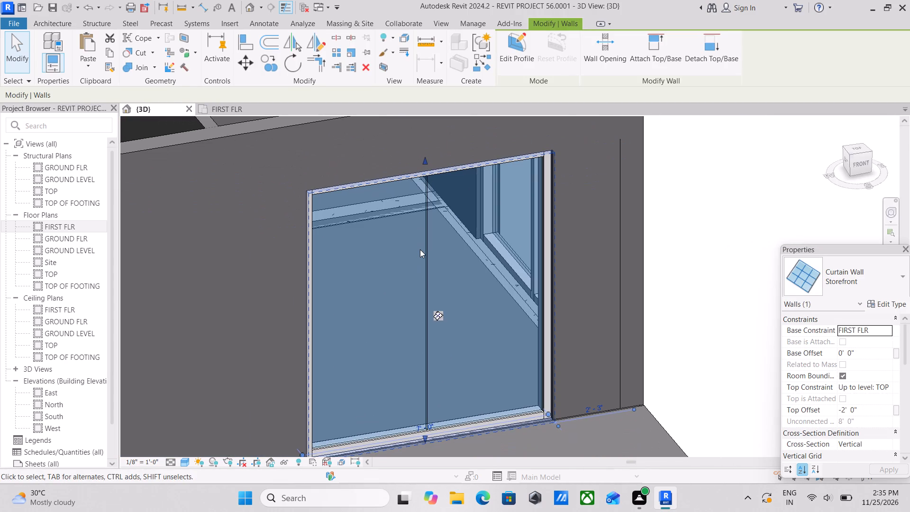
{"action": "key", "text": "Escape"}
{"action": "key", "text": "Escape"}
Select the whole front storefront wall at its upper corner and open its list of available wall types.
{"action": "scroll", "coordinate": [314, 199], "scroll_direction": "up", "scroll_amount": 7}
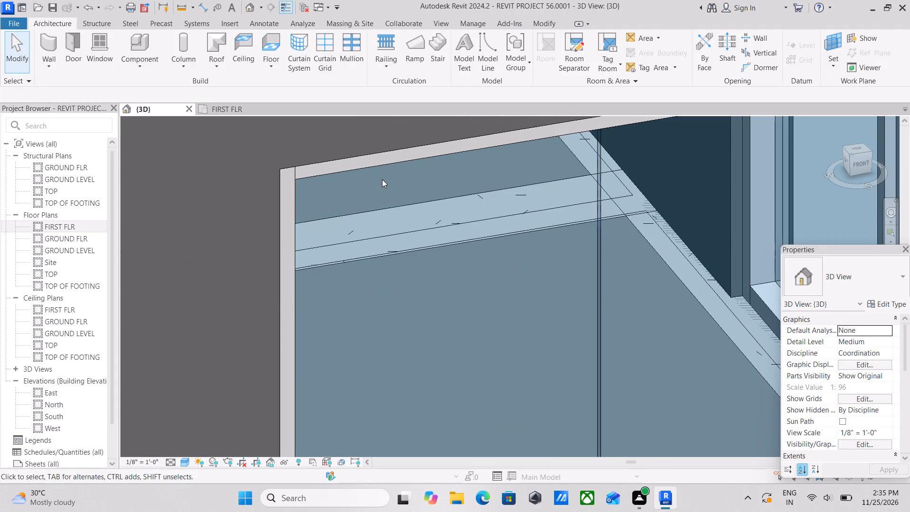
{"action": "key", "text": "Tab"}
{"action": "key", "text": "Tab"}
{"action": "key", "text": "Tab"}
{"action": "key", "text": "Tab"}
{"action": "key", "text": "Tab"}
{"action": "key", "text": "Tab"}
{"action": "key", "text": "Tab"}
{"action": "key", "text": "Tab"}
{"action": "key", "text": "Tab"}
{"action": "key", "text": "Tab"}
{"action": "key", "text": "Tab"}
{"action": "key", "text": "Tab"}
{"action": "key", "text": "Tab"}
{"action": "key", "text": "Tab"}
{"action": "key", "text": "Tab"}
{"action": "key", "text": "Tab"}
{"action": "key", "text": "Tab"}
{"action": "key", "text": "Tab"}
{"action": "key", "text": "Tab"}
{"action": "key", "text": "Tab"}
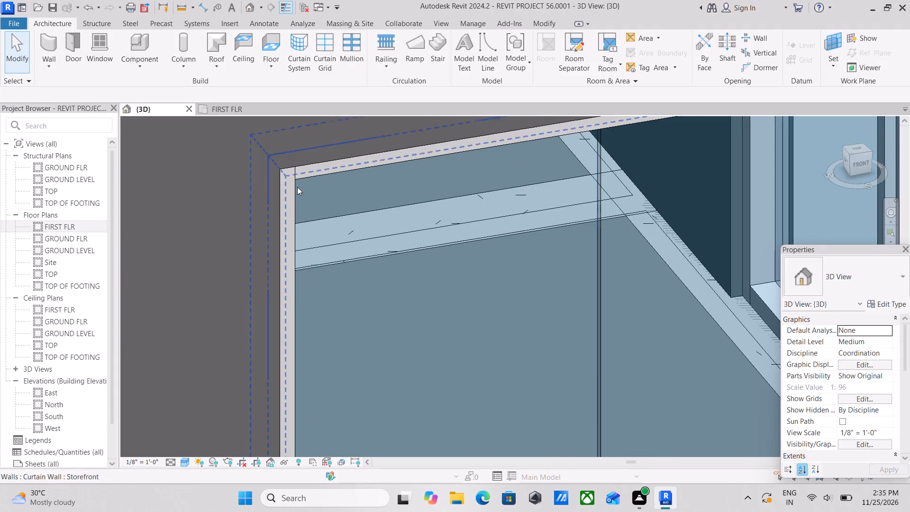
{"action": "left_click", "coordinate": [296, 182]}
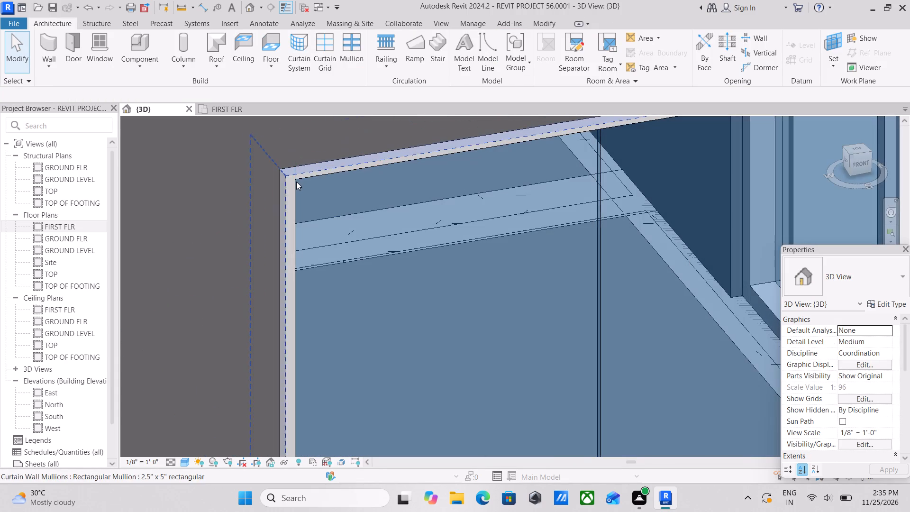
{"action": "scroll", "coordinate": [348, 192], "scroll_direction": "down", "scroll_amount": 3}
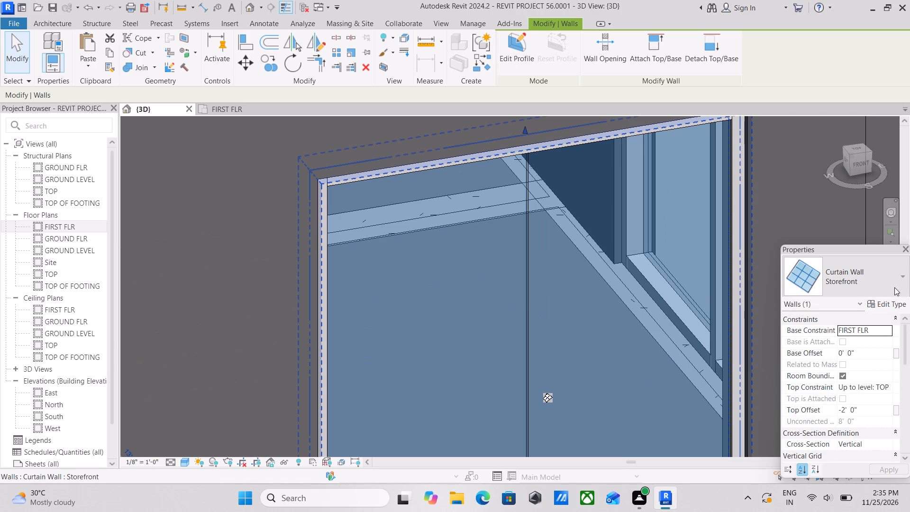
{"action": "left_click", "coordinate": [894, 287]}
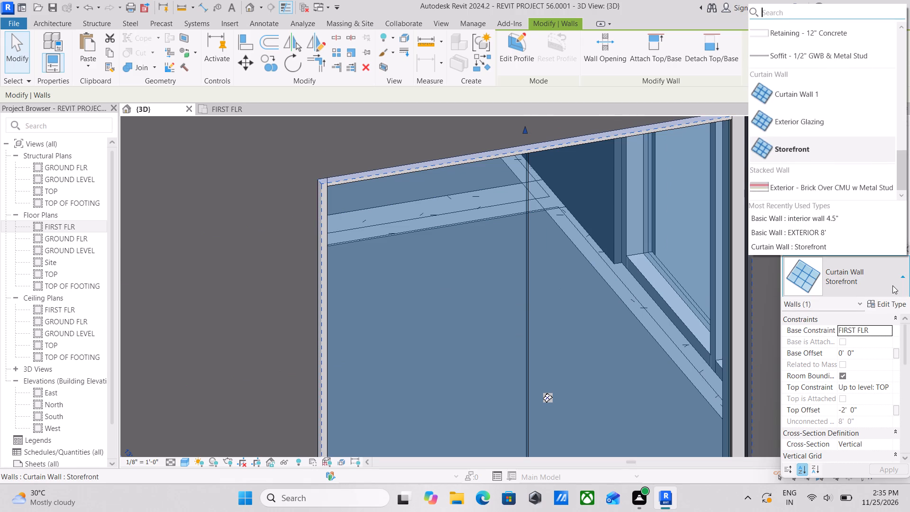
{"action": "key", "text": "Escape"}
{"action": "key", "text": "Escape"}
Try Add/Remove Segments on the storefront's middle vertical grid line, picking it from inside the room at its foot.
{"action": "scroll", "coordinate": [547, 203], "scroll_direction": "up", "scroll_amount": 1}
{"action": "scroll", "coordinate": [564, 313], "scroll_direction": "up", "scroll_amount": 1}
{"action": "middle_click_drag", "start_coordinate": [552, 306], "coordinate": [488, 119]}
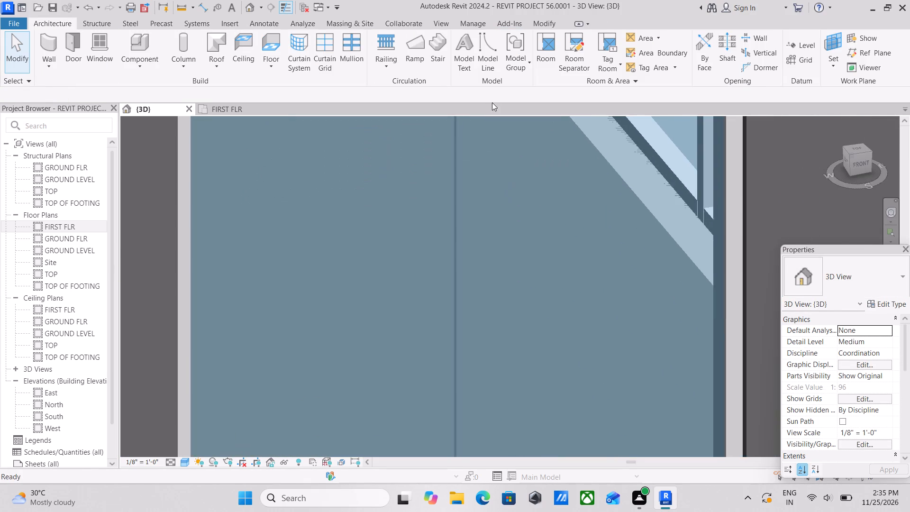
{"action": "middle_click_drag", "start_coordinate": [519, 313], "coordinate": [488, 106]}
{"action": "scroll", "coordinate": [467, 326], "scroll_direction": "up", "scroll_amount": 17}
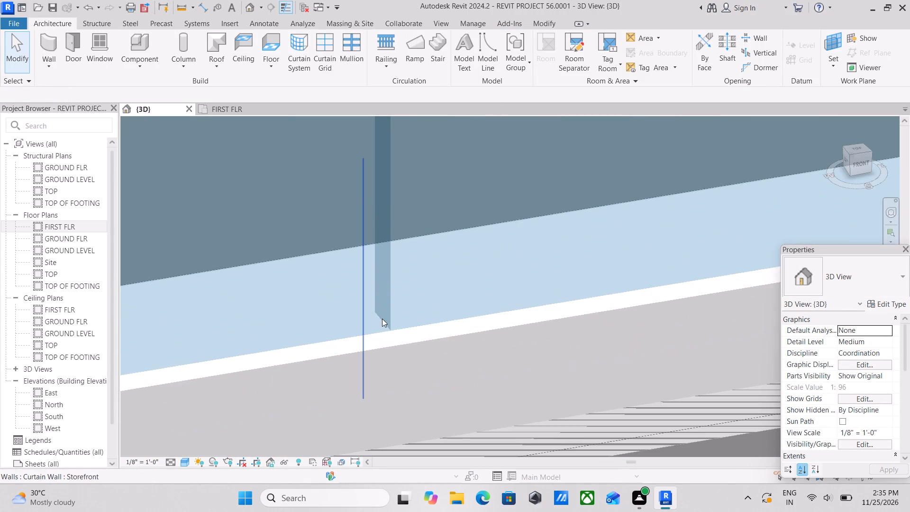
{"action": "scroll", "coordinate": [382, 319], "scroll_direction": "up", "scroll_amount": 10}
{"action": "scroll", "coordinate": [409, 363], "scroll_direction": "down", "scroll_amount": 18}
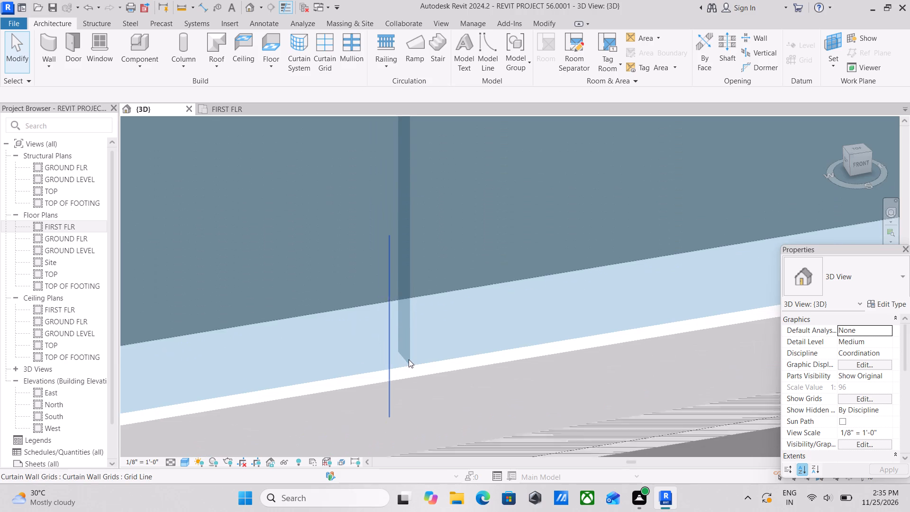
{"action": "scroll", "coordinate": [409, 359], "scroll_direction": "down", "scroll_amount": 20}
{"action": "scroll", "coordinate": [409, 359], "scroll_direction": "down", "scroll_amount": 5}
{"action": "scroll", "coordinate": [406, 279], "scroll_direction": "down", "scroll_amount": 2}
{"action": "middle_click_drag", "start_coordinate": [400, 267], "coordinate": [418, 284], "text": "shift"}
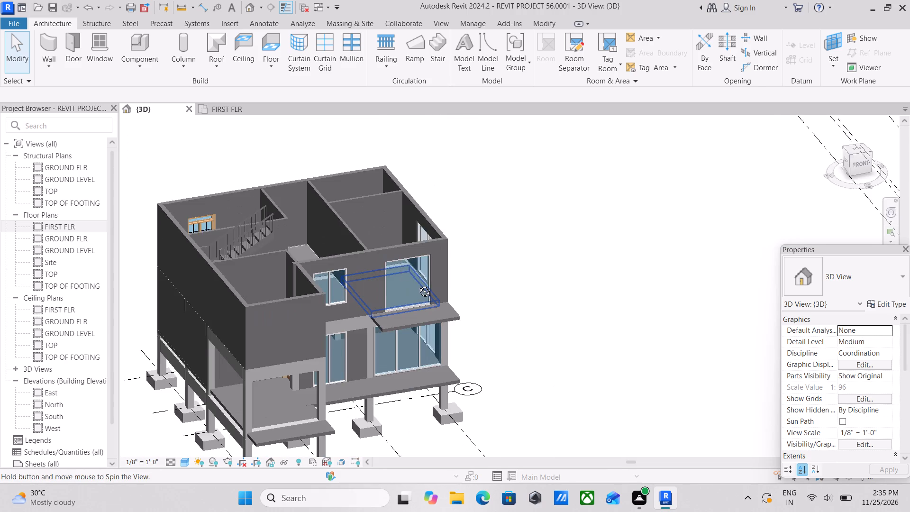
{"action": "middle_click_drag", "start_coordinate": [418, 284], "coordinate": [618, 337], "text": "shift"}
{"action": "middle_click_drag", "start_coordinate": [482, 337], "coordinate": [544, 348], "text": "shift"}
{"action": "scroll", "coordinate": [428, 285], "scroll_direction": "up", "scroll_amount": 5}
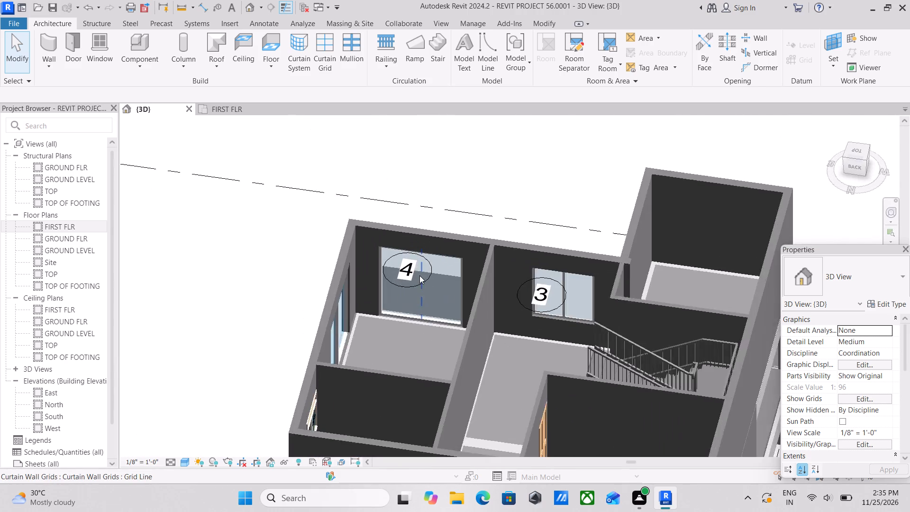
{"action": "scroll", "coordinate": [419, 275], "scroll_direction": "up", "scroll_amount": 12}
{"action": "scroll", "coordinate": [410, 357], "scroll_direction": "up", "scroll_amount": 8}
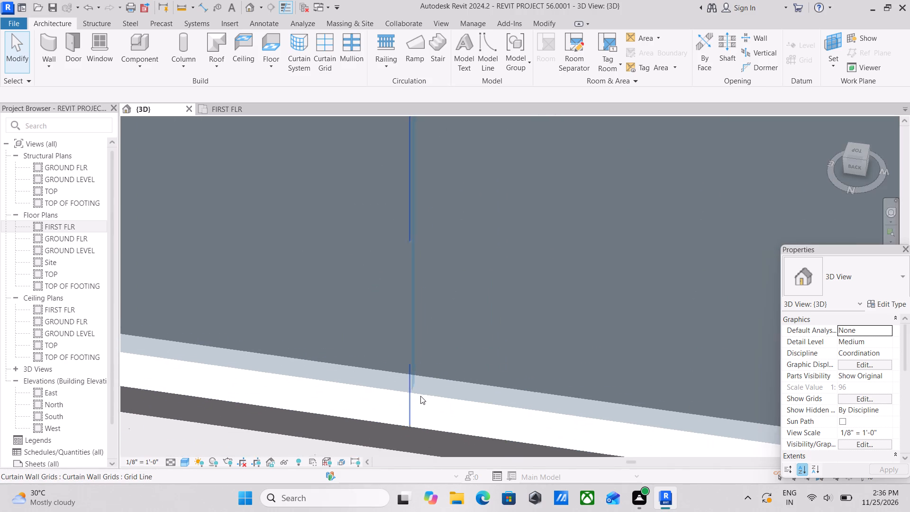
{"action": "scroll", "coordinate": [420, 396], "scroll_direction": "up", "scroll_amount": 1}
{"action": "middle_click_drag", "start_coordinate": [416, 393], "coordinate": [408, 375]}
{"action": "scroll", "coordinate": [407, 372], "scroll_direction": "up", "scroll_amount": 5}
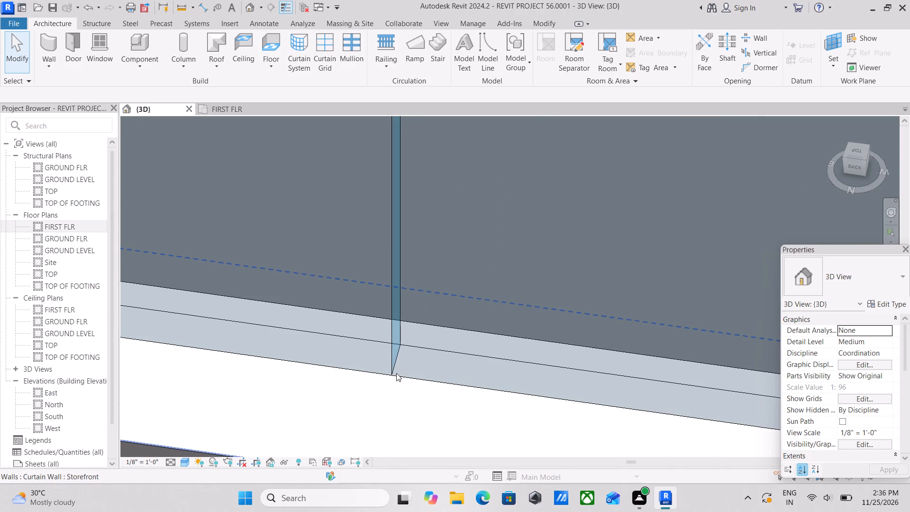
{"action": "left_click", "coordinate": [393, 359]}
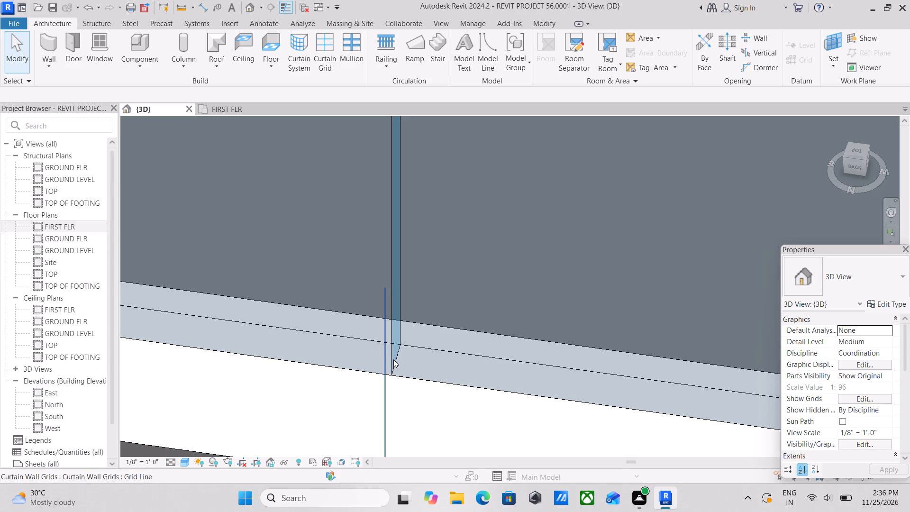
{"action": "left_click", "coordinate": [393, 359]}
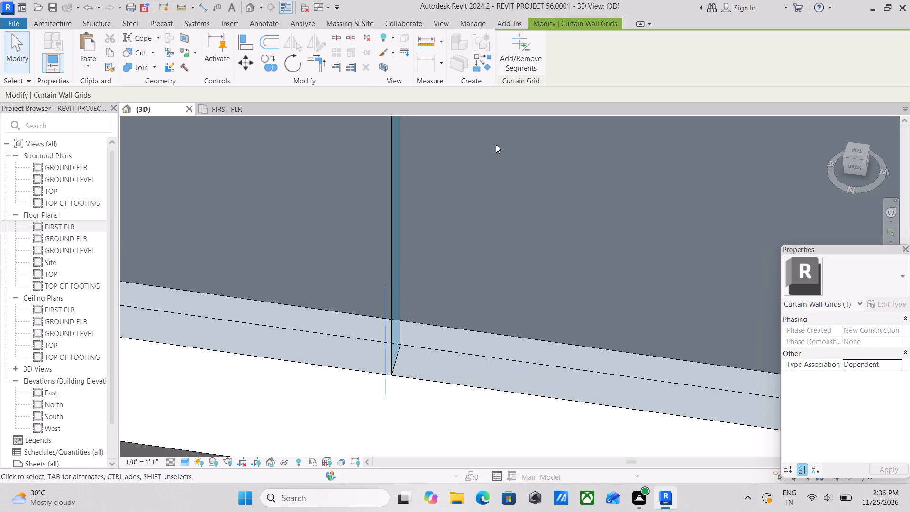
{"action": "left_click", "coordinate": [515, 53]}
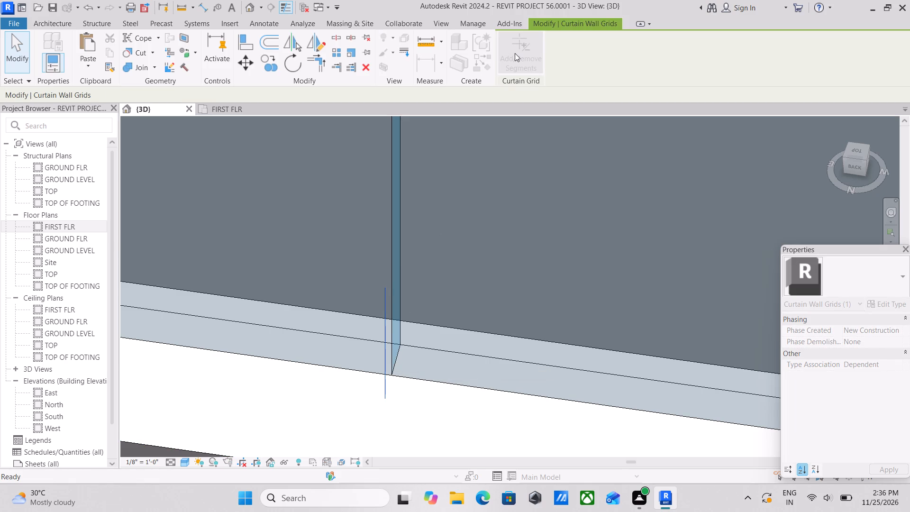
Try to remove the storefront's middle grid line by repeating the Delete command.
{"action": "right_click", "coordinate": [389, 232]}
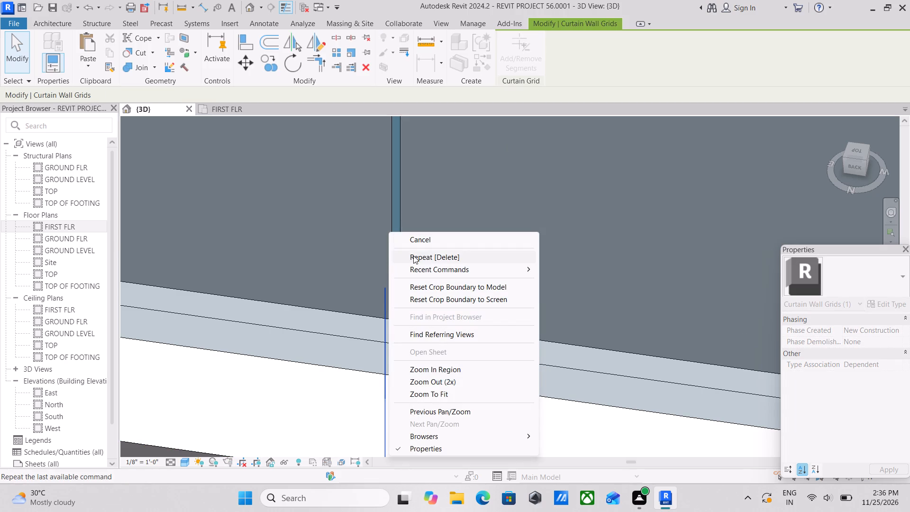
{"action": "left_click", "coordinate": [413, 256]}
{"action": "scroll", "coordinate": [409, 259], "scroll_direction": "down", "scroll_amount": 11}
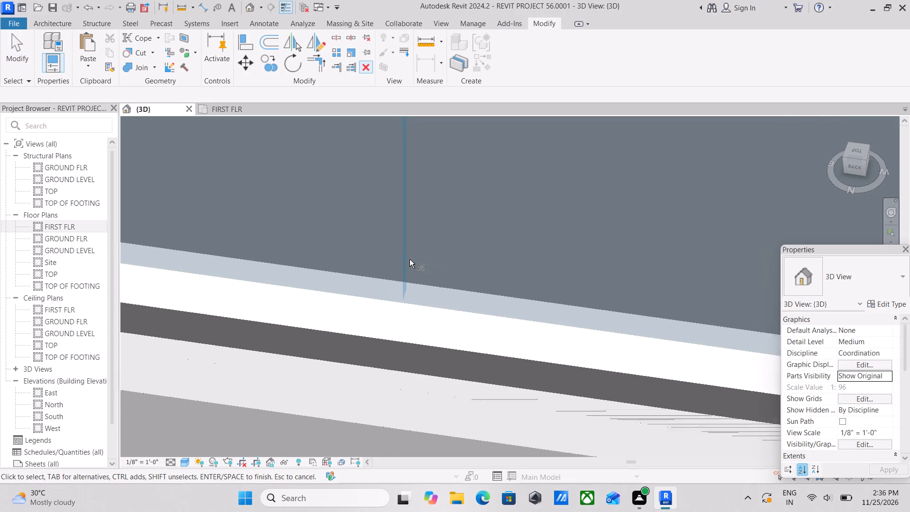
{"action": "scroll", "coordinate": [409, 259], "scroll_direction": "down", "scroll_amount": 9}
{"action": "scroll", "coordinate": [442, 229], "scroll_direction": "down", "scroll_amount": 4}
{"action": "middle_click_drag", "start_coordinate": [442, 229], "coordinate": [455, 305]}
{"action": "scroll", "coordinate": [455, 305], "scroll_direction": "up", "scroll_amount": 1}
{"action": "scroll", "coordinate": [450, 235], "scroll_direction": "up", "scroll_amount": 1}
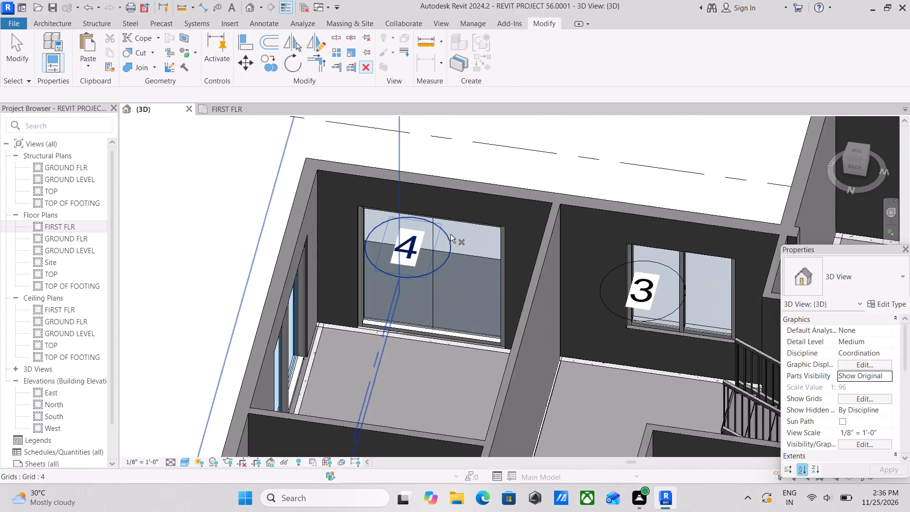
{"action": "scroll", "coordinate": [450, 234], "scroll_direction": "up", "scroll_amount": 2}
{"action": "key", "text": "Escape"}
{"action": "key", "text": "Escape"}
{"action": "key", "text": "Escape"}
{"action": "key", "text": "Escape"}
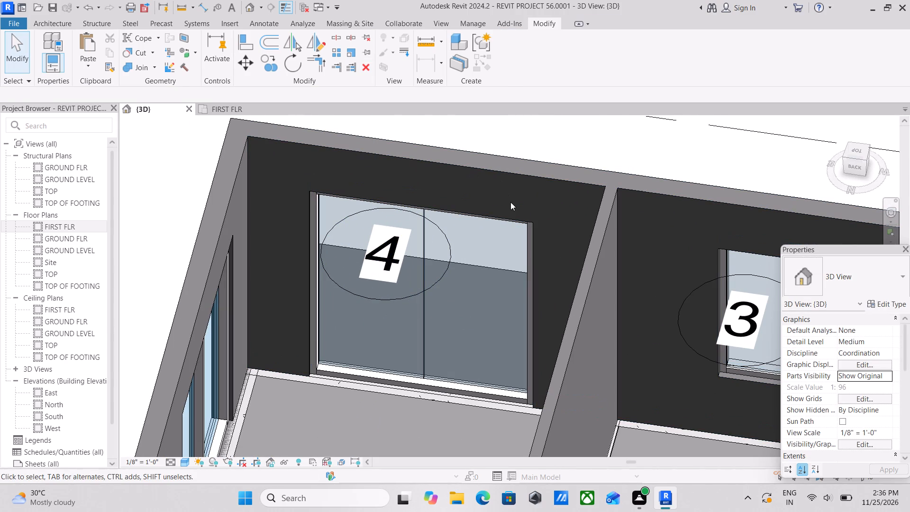
Unpin and delete the vertical grid line between the two glazed panels of the first-floor front storefront.
{"action": "middle_click_drag", "start_coordinate": [508, 210], "coordinate": [474, 262], "text": "shift"}
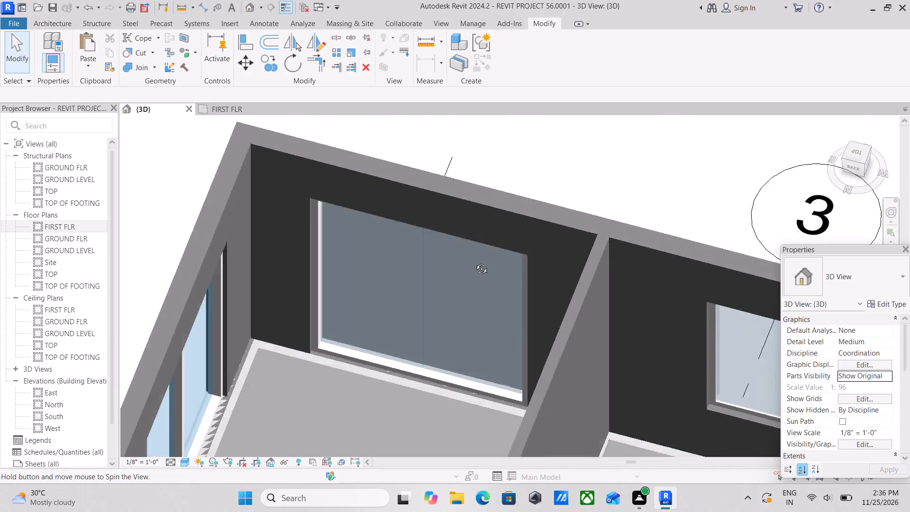
{"action": "middle_click_drag", "start_coordinate": [474, 262], "coordinate": [203, 203], "text": "shift"}
{"action": "scroll", "coordinate": [293, 258], "scroll_direction": "up", "scroll_amount": 4}
{"action": "scroll", "coordinate": [350, 274], "scroll_direction": "up", "scroll_amount": 3}
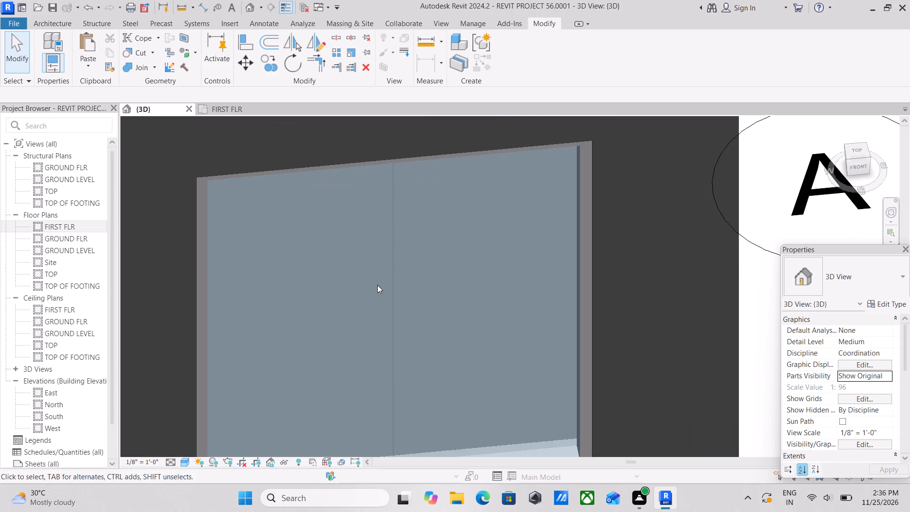
{"action": "scroll", "coordinate": [418, 301], "scroll_direction": "up", "scroll_amount": 6}
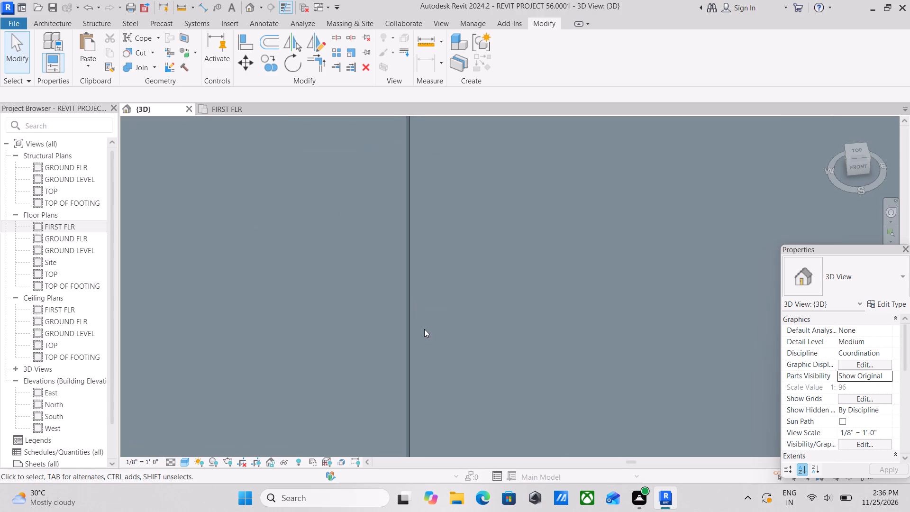
{"action": "key", "text": "Tab"}
{"action": "key", "text": "Tab"}
{"action": "key", "text": "Tab"}
{"action": "key", "text": "Tab"}
{"action": "key", "text": "Tab"}
{"action": "key", "text": "Tab"}
{"action": "key", "text": "Tab"}
{"action": "key", "text": "Tab"}
{"action": "key", "text": "Tab"}
{"action": "key", "text": "Tab"}
{"action": "key", "text": "Tab"}
{"action": "key", "text": "Tab"}
{"action": "key", "text": "Tab"}
{"action": "key", "text": "Tab"}
{"action": "key", "text": "Tab"}
{"action": "key", "text": "Tab"}
{"action": "key", "text": "Tab"}
{"action": "key", "text": "Tab"}
{"action": "key", "text": "Tab"}
{"action": "key", "text": "Tab"}
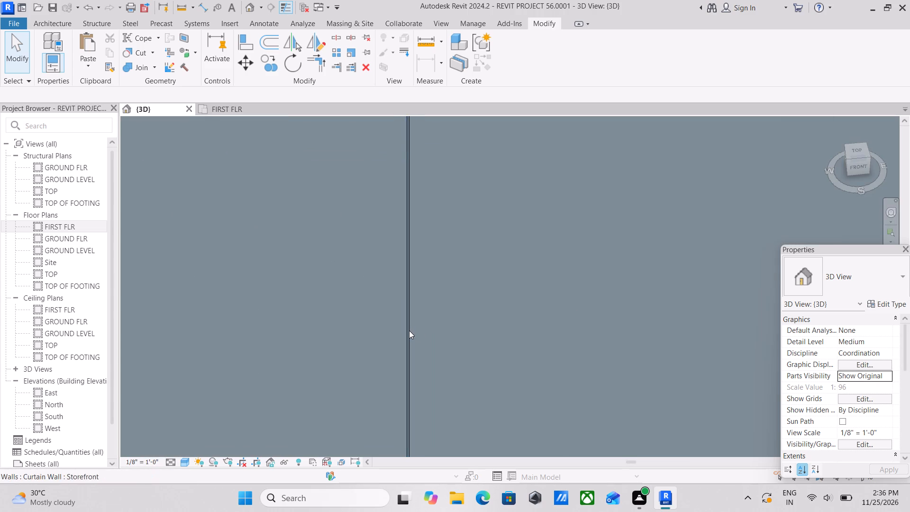
{"action": "left_click", "coordinate": [409, 330]}
{"action": "left_click", "coordinate": [426, 348]}
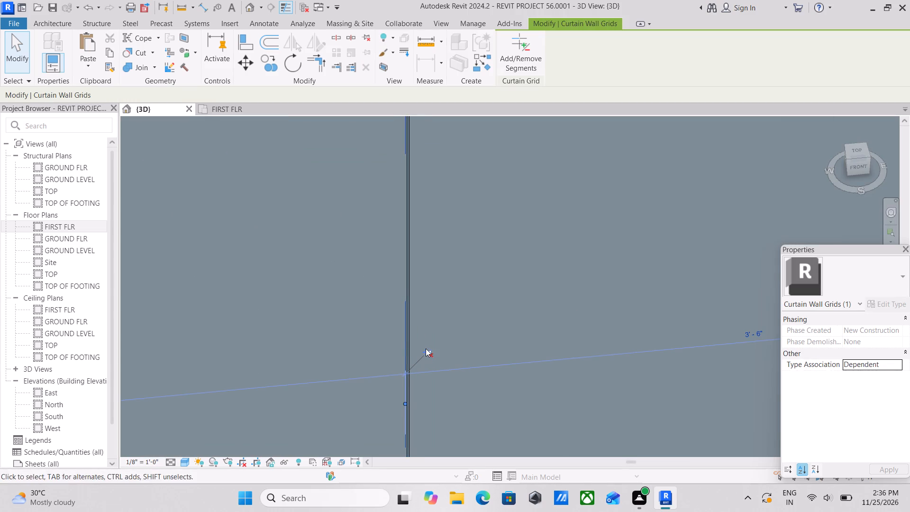
{"action": "right_click", "coordinate": [407, 342]}
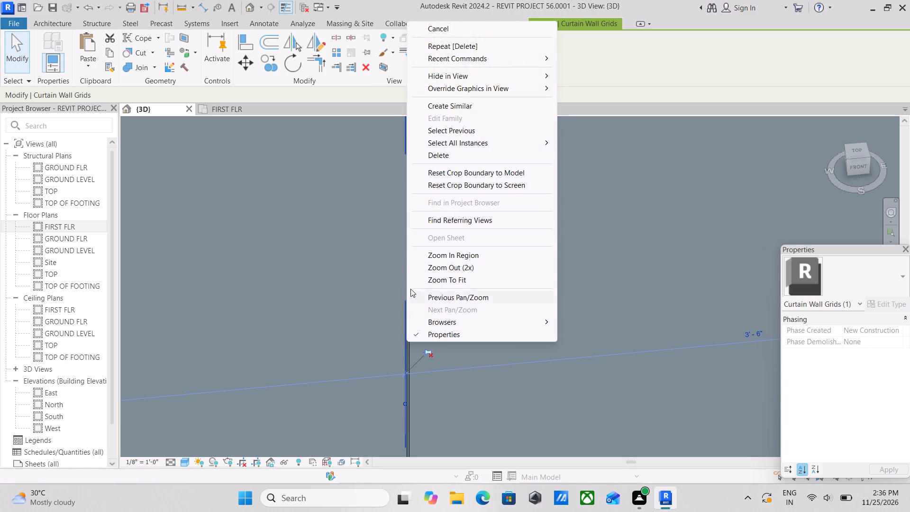
{"action": "left_click", "coordinate": [439, 155]}
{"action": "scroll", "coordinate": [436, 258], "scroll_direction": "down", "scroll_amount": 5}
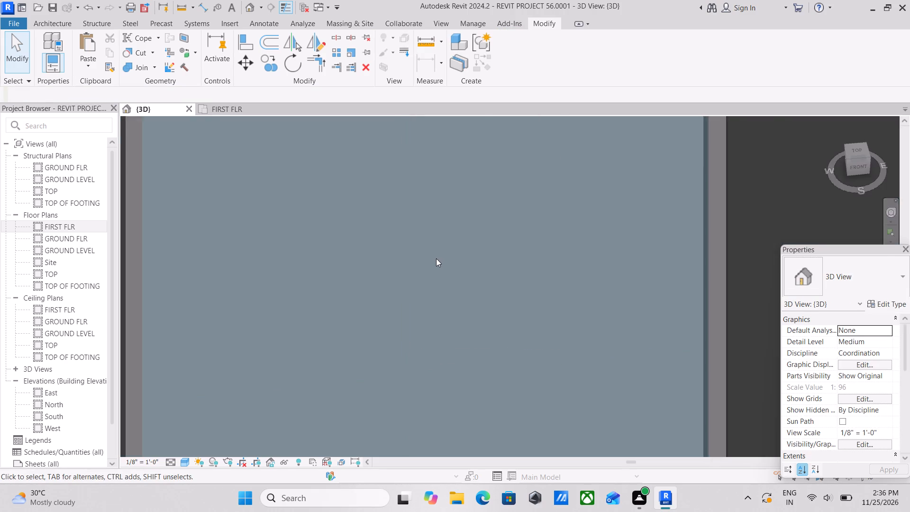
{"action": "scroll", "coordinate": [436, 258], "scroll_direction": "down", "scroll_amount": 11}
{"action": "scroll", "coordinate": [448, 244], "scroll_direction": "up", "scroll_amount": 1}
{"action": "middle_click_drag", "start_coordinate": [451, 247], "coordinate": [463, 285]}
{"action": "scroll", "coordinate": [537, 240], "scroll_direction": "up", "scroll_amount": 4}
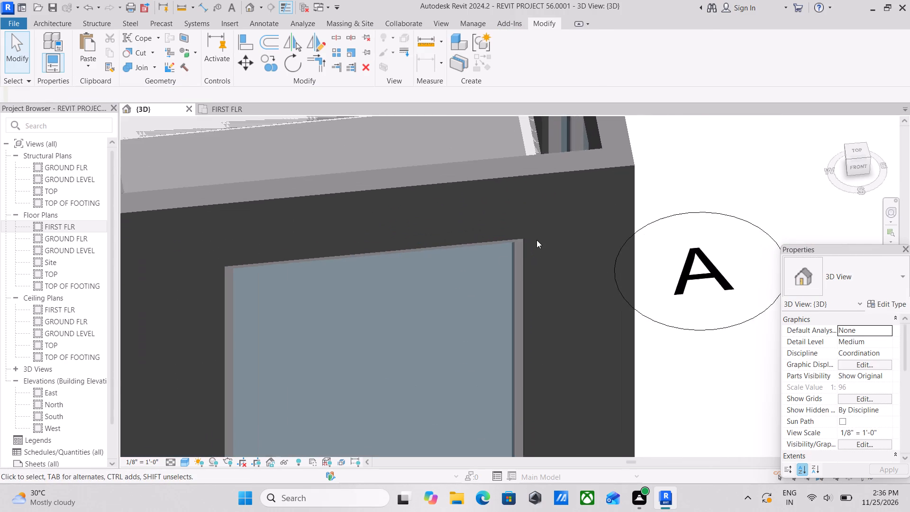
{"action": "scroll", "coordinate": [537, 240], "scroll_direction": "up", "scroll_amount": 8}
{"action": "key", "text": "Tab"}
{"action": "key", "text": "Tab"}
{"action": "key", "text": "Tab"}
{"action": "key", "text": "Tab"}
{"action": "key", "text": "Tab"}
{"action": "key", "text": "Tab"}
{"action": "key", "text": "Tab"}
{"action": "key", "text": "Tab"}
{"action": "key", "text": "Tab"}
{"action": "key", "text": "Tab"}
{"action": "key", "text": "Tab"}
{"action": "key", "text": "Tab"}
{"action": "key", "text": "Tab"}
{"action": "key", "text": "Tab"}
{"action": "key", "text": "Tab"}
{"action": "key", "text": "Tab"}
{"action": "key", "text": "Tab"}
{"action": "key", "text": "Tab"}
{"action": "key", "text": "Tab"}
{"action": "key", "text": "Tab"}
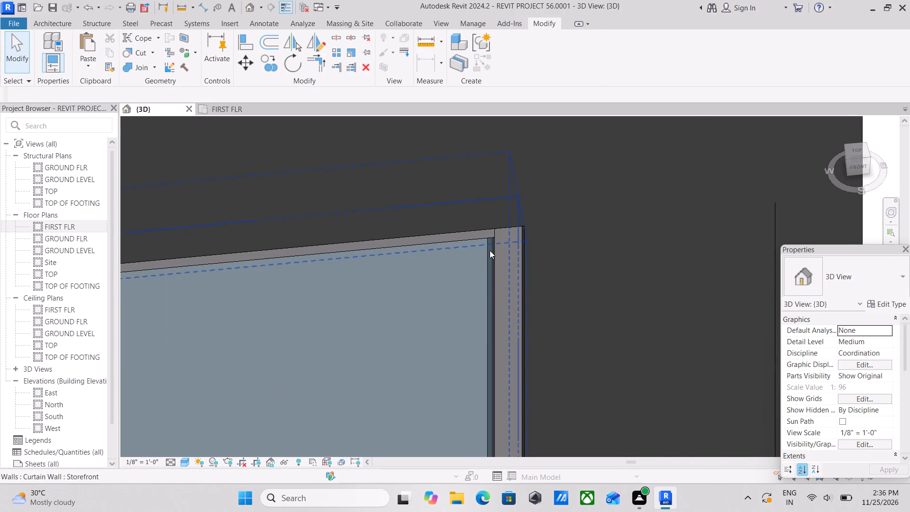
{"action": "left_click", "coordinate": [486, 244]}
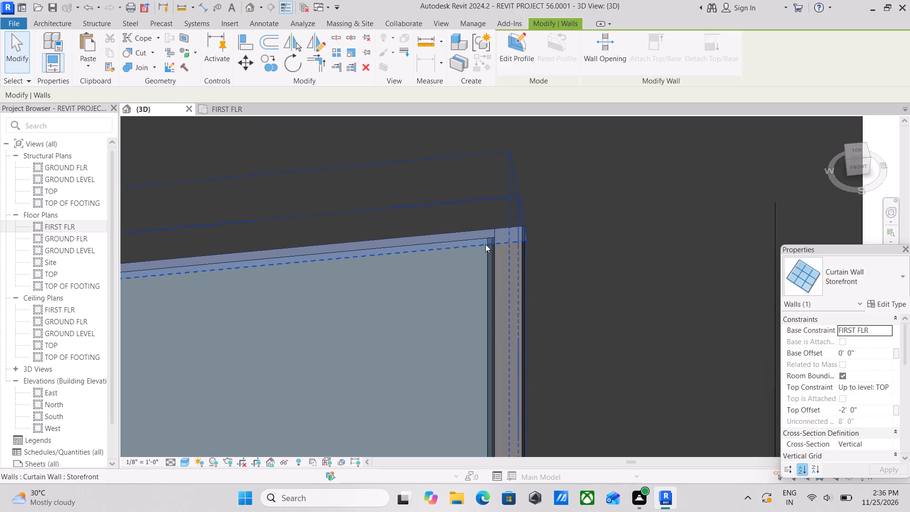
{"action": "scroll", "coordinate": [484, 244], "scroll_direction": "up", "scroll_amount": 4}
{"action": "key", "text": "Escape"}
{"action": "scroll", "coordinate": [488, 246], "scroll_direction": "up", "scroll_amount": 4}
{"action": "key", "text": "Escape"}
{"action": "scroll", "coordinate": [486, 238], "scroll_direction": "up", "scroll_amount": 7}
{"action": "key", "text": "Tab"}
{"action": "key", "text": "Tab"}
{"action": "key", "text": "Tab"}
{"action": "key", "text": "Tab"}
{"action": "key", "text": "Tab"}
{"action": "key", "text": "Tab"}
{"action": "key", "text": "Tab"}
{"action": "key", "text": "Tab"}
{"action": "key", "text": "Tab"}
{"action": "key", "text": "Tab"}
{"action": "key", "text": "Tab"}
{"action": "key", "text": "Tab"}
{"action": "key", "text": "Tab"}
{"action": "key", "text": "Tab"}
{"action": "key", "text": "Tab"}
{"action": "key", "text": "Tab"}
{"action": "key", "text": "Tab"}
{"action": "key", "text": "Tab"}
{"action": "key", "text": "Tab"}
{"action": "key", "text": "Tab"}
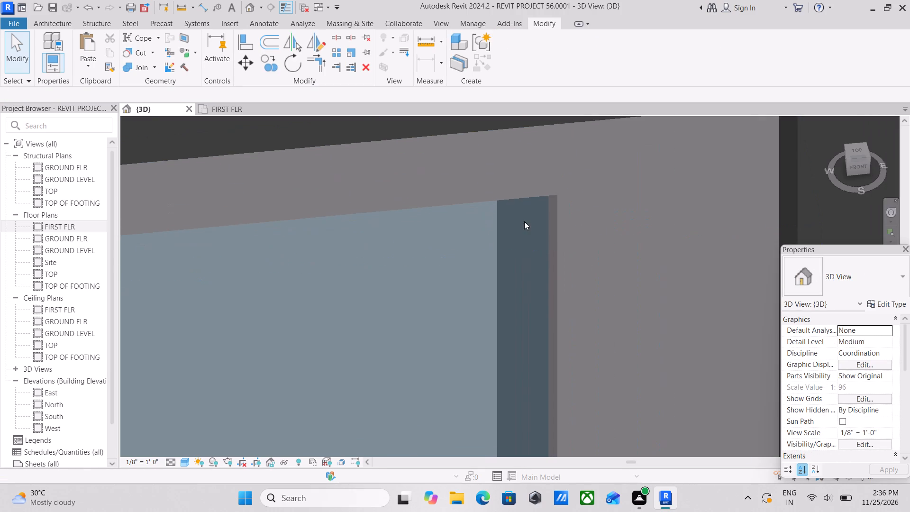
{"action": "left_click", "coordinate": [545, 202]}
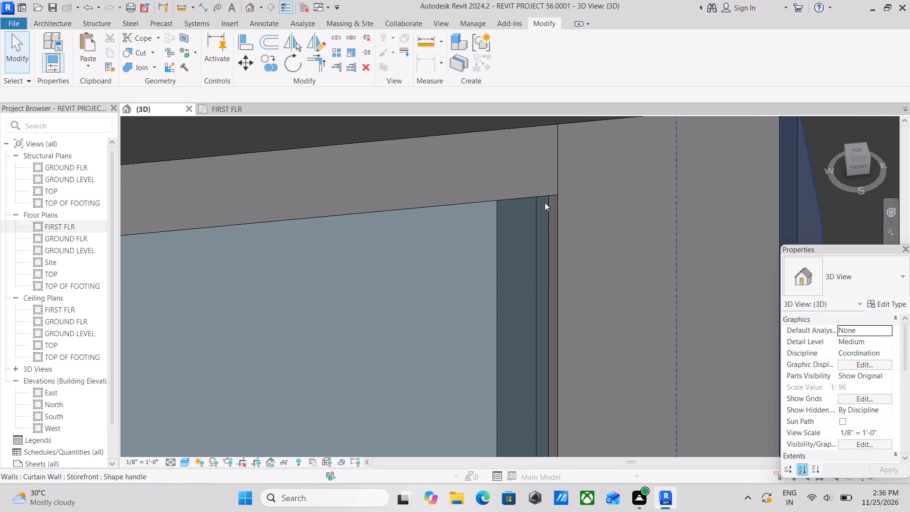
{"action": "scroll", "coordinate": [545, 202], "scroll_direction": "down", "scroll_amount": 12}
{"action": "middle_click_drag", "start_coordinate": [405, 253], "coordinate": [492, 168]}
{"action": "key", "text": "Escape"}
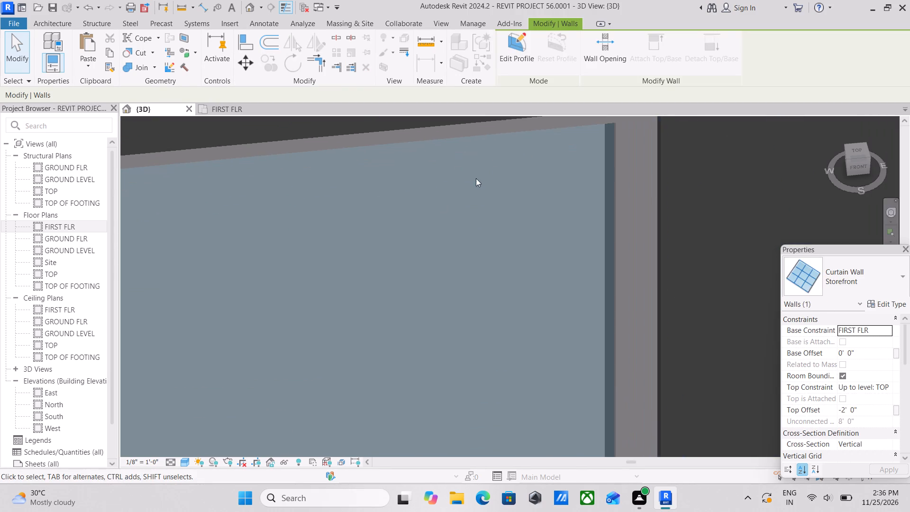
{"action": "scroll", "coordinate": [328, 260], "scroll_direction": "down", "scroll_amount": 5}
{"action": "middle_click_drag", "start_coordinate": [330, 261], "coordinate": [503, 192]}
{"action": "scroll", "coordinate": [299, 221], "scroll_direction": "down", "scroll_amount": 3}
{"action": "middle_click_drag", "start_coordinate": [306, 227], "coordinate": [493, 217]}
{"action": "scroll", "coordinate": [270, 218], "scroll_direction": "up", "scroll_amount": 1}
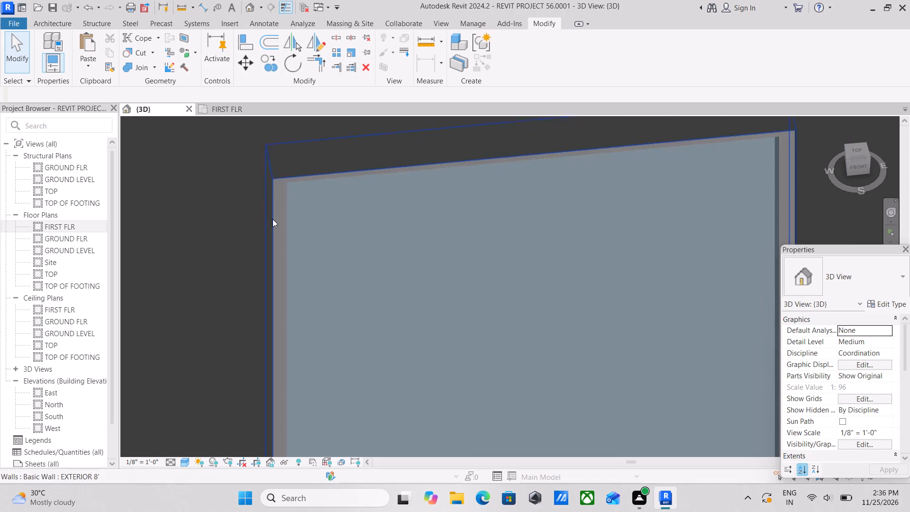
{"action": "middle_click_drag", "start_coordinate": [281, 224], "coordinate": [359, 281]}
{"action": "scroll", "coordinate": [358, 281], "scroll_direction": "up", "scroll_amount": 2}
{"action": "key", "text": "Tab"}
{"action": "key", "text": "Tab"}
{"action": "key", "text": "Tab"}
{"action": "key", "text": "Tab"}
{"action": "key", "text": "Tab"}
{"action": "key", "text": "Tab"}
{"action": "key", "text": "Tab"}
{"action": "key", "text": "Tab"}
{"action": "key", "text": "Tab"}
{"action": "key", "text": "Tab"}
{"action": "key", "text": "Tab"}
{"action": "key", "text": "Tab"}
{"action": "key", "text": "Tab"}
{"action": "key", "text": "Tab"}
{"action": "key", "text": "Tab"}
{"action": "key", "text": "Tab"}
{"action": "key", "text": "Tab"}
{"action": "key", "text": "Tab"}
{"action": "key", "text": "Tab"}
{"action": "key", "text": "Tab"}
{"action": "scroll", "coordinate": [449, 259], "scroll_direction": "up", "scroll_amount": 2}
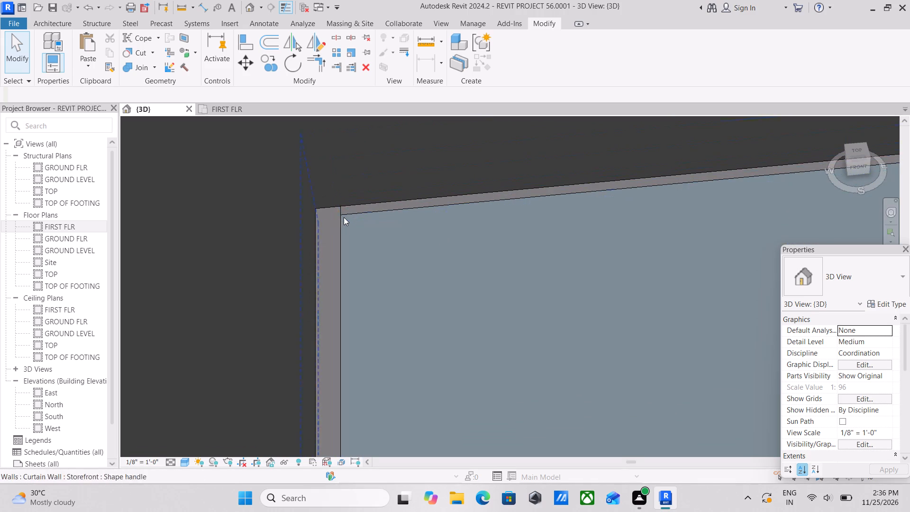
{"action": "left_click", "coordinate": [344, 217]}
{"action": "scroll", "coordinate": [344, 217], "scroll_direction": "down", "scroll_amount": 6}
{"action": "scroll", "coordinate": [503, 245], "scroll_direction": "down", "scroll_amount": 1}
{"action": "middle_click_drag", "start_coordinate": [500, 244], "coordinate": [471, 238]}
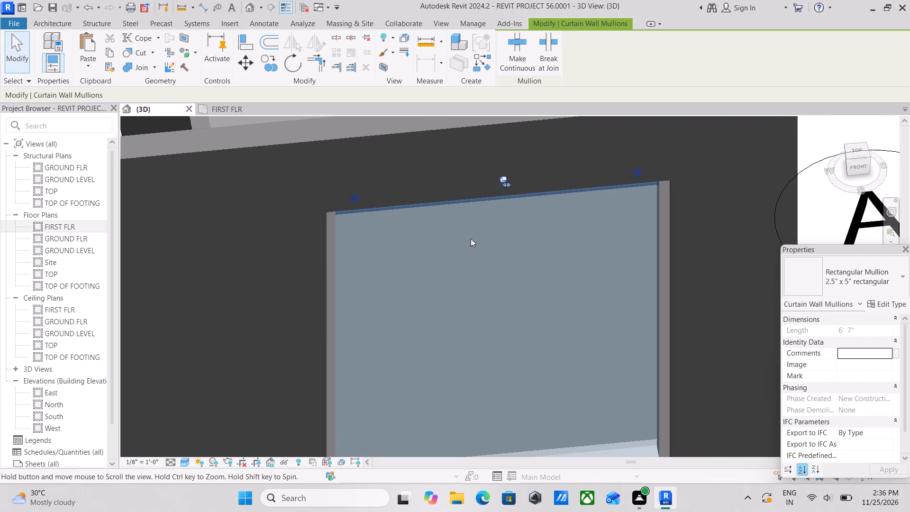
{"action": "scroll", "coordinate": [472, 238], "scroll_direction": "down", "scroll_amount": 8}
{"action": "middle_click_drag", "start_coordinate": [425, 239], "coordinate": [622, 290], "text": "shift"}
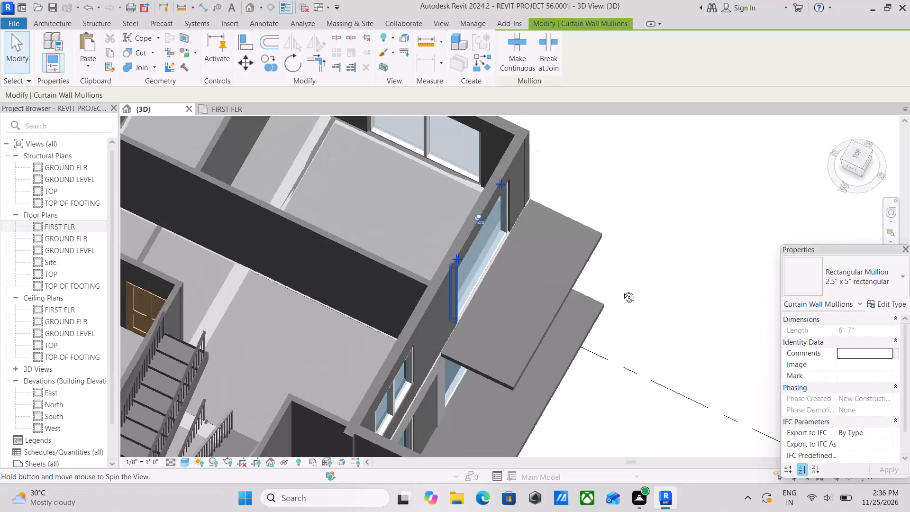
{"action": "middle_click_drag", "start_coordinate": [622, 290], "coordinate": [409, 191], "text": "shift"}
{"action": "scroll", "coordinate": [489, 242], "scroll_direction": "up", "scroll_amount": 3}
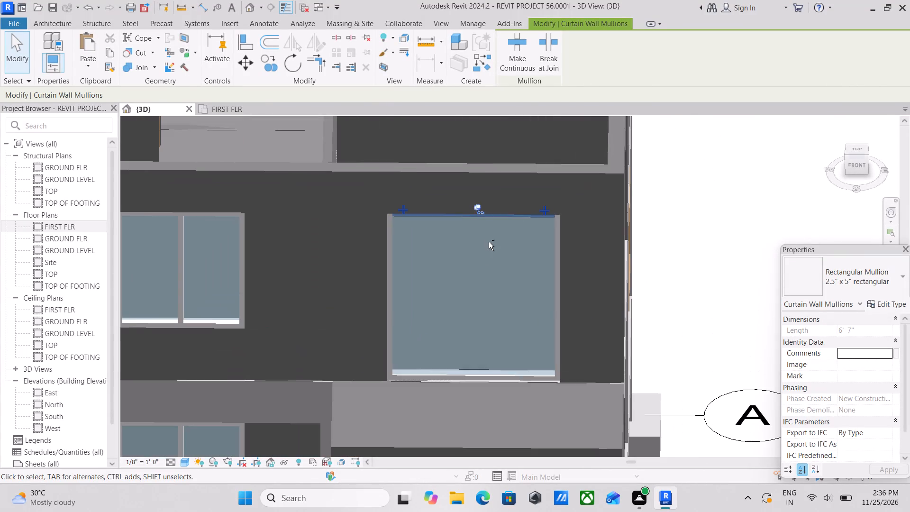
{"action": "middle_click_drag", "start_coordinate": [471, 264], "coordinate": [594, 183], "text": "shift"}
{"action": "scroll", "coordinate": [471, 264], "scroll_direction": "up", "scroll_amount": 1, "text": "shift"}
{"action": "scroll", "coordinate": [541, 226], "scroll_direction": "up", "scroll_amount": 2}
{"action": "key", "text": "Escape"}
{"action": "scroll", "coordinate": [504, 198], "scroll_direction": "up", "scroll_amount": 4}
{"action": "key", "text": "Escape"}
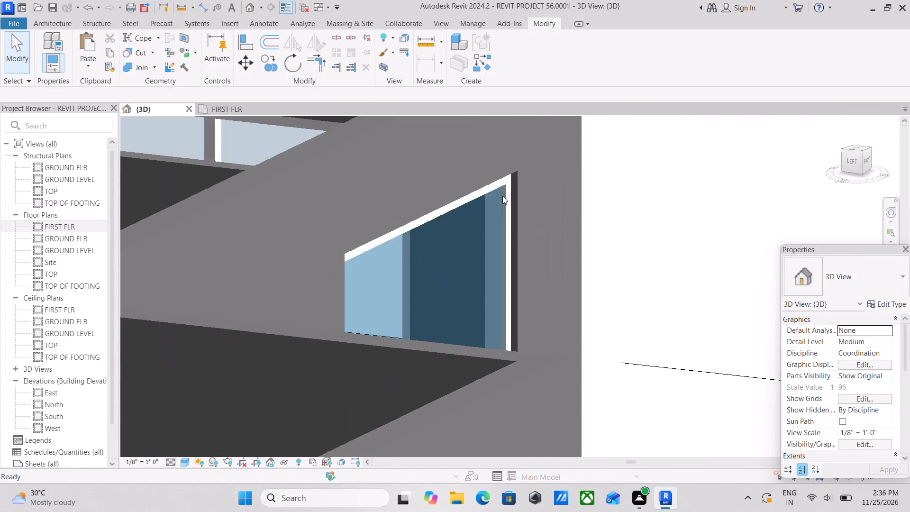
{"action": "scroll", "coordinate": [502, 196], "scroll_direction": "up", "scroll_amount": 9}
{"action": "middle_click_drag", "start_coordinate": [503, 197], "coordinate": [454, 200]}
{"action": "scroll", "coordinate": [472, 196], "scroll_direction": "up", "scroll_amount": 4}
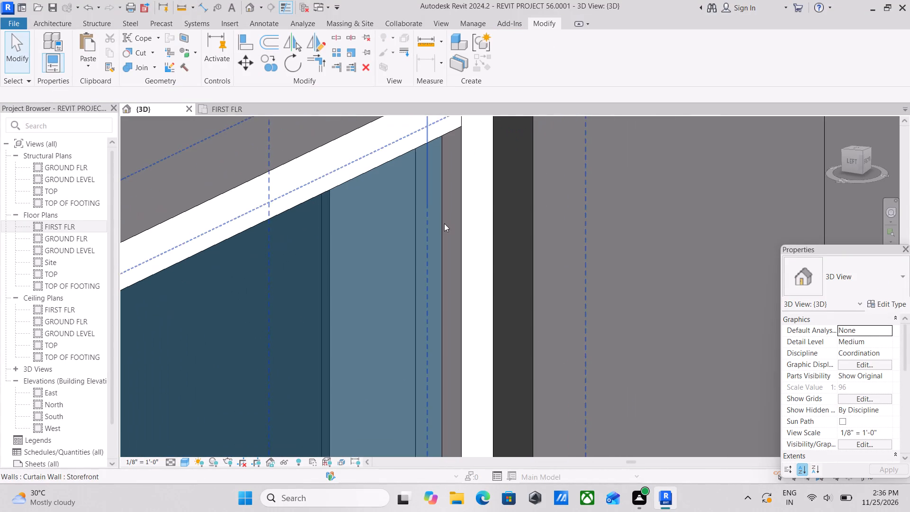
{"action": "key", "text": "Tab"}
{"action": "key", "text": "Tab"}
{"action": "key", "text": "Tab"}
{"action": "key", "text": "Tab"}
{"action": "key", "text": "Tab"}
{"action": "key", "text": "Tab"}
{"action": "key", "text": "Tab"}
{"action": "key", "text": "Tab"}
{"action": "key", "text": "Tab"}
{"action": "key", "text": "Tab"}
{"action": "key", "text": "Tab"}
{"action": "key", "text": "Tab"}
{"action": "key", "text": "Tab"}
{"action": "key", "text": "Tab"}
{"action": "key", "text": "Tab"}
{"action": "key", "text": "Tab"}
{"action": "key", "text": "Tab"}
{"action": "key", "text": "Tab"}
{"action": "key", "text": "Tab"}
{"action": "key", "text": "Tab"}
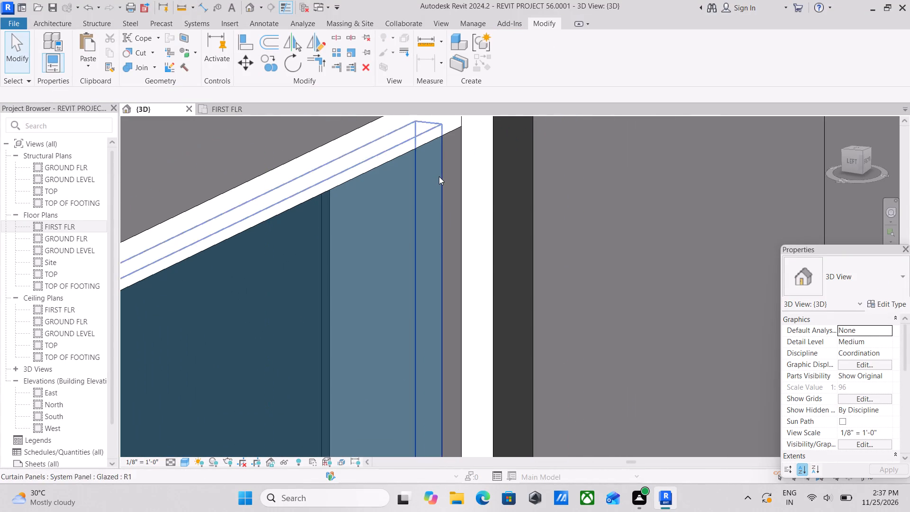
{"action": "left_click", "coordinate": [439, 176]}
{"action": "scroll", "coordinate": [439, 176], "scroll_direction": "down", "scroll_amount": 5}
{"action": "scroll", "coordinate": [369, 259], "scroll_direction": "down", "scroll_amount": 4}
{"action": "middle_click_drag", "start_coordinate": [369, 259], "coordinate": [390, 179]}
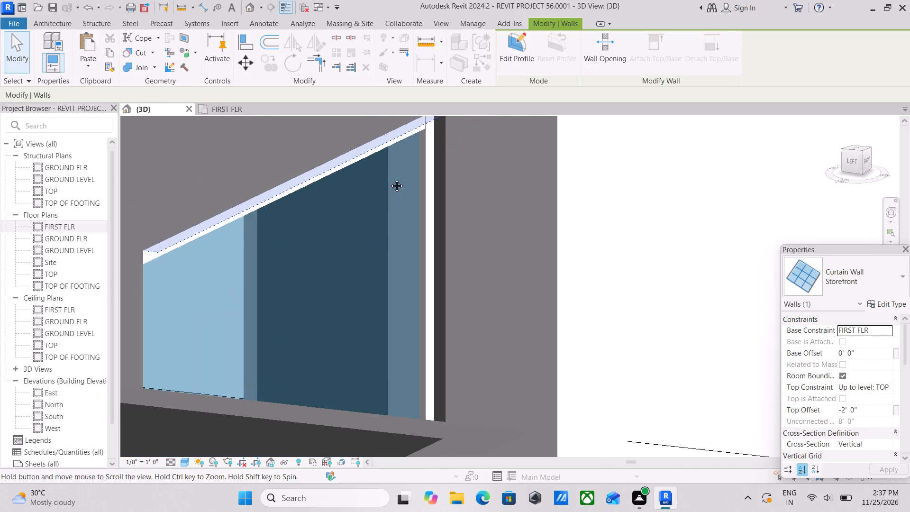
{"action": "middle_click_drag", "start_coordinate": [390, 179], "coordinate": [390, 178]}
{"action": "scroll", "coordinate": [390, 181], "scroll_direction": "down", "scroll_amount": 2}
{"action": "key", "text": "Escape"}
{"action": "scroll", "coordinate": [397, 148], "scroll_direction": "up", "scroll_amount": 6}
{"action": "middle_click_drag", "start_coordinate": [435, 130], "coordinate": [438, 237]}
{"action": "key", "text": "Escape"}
Select the glazed panel of the first-floor front storefront, cycling through the overlapping elements at its upper corner.
{"action": "scroll", "coordinate": [448, 196], "scroll_direction": "up", "scroll_amount": 8}
{"action": "scroll", "coordinate": [401, 284], "scroll_direction": "up", "scroll_amount": 6}
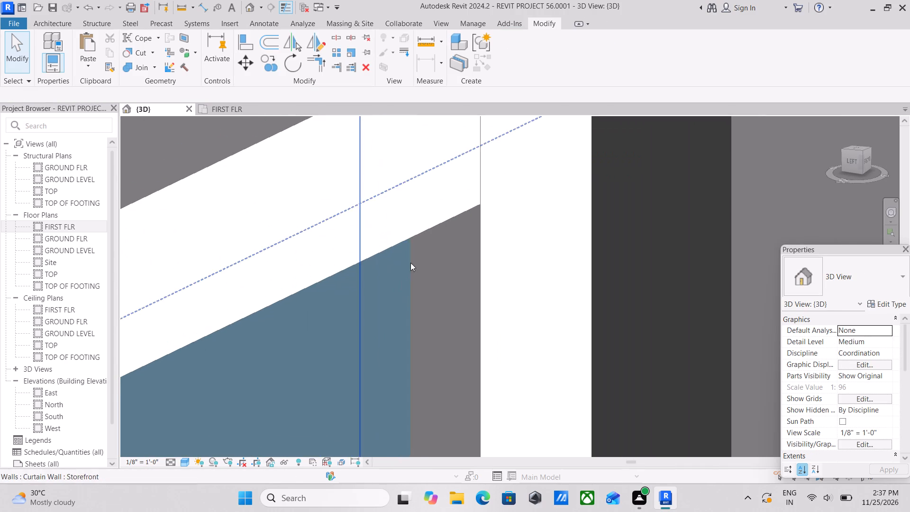
{"action": "key", "text": "Tab"}
{"action": "key", "text": "Tab"}
{"action": "key", "text": "Tab"}
{"action": "key", "text": "Tab"}
{"action": "key", "text": "Tab"}
{"action": "key", "text": "Tab"}
{"action": "key", "text": "Tab"}
{"action": "key", "text": "Tab"}
{"action": "key", "text": "Tab"}
{"action": "key", "text": "Tab"}
{"action": "key", "text": "Tab"}
{"action": "key", "text": "Tab"}
{"action": "key", "text": "Tab"}
{"action": "key", "text": "Tab"}
{"action": "key", "text": "Tab"}
{"action": "key", "text": "Tab"}
{"action": "key", "text": "Tab"}
{"action": "key", "text": "Tab"}
{"action": "key", "text": "Tab"}
{"action": "key", "text": "Tab"}
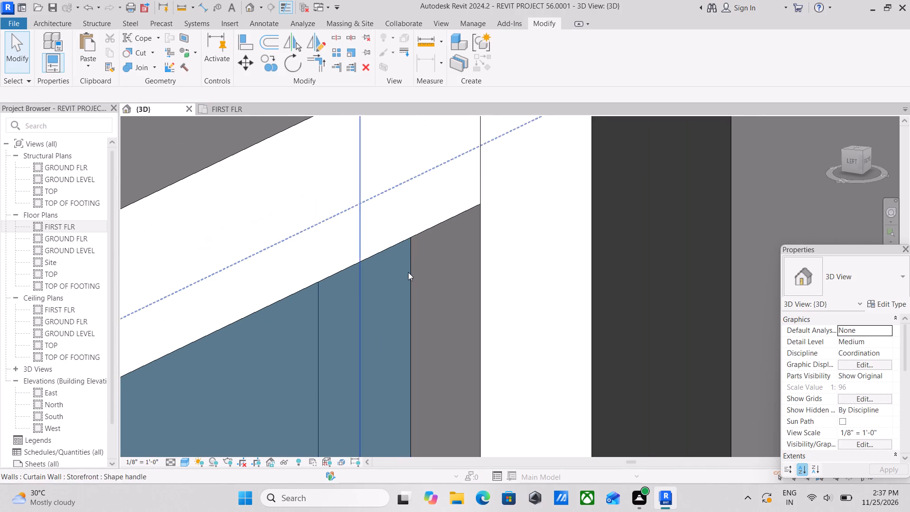
{"action": "left_click", "coordinate": [408, 272]}
{"action": "left_click", "coordinate": [408, 272]}
Examine the selected glazed panel and its surrounding storefront frame from outside the front corner of the house.
{"action": "scroll", "coordinate": [408, 272], "scroll_direction": "down", "scroll_amount": 6}
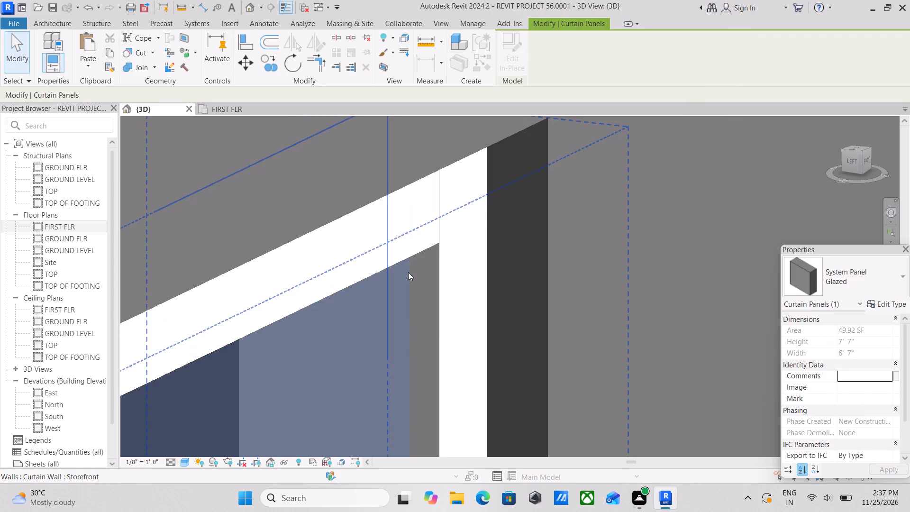
{"action": "scroll", "coordinate": [408, 272], "scroll_direction": "down", "scroll_amount": 7}
{"action": "middle_click_drag", "start_coordinate": [339, 323], "coordinate": [372, 155]}
{"action": "scroll", "coordinate": [350, 227], "scroll_direction": "down", "scroll_amount": 6}
{"action": "scroll", "coordinate": [290, 314], "scroll_direction": "down", "scroll_amount": 4}
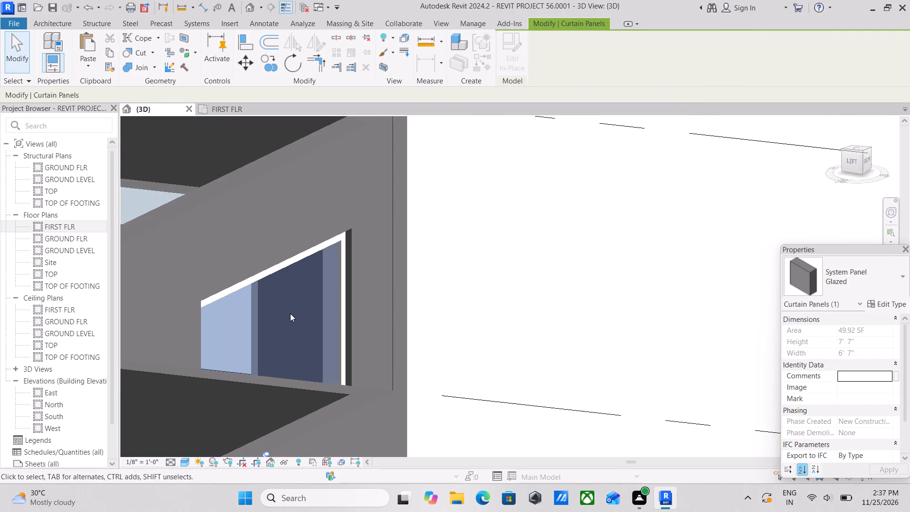
{"action": "scroll", "coordinate": [298, 308], "scroll_direction": "down", "scroll_amount": 1}
{"action": "middle_click_drag", "start_coordinate": [298, 311], "coordinate": [253, 330], "text": "shift"}
{"action": "scroll", "coordinate": [295, 311], "scroll_direction": "down", "scroll_amount": 1, "text": "shift"}
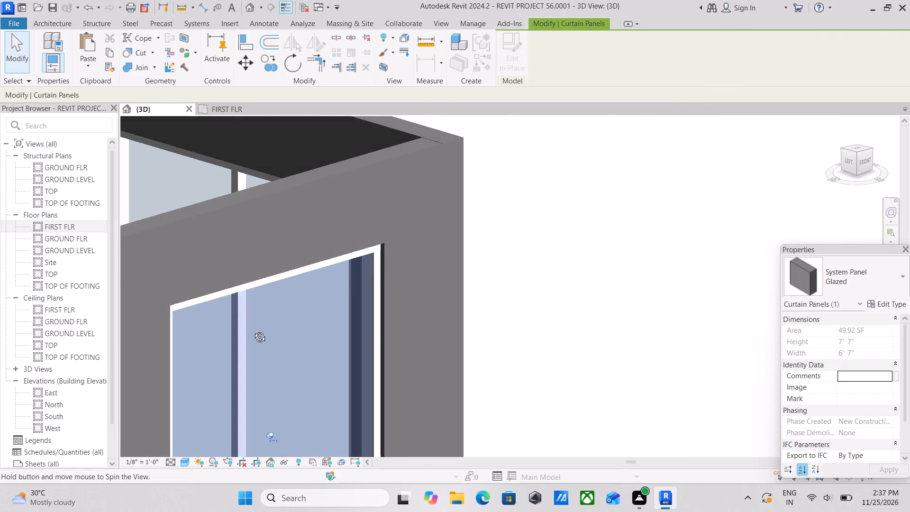
Open the type properties of the selected glazed curtain panel and start loading a replacement family.
{"action": "middle_click_drag", "start_coordinate": [253, 330], "coordinate": [227, 196], "text": "shift"}
{"action": "left_click", "coordinate": [250, 306]}
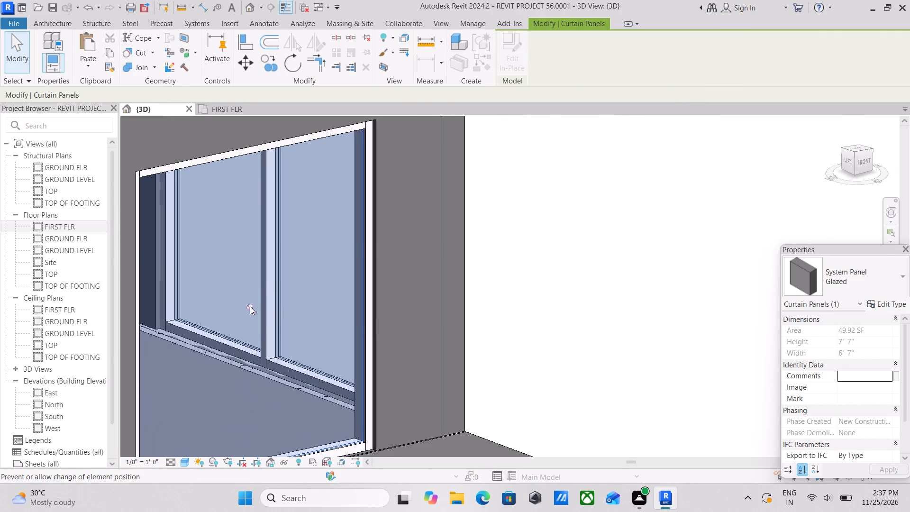
{"action": "left_click", "coordinate": [885, 302]}
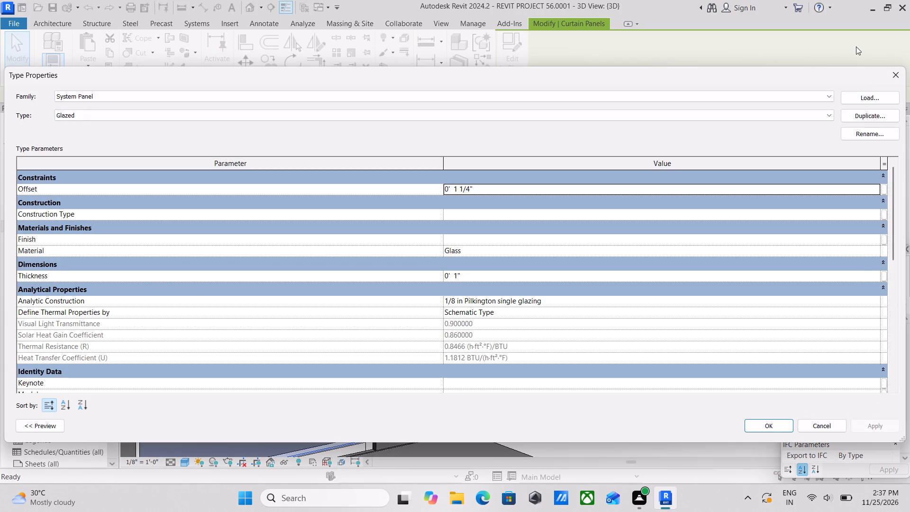
{"action": "left_click", "coordinate": [877, 96]}
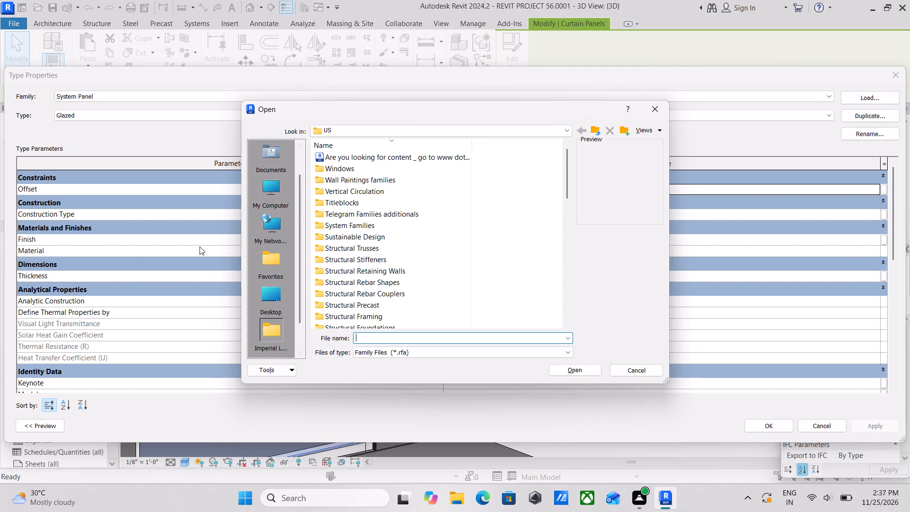
Browse the US Imperial family library and open its Doors folder.
{"action": "scroll", "coordinate": [273, 280], "scroll_direction": "down", "scroll_amount": 1}
{"action": "scroll", "coordinate": [269, 253], "scroll_direction": "up", "scroll_amount": 2}
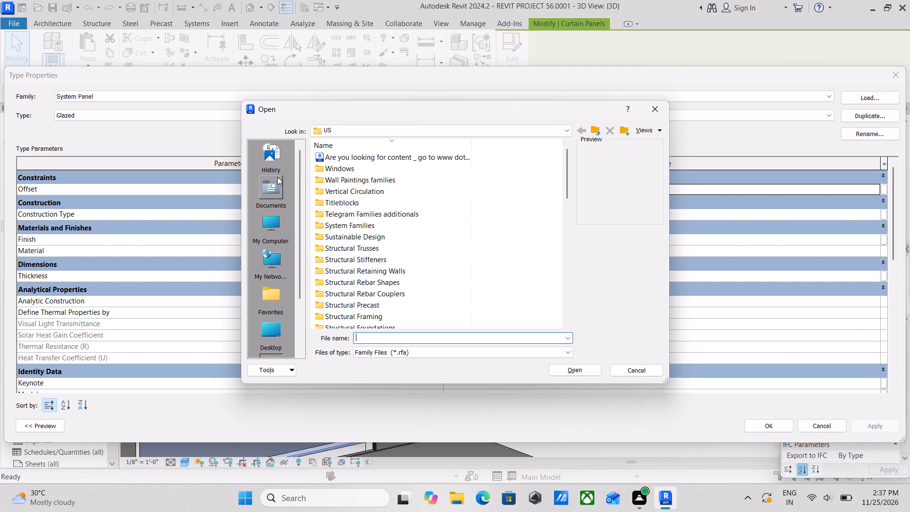
{"action": "scroll", "coordinate": [277, 177], "scroll_direction": "up", "scroll_amount": 2}
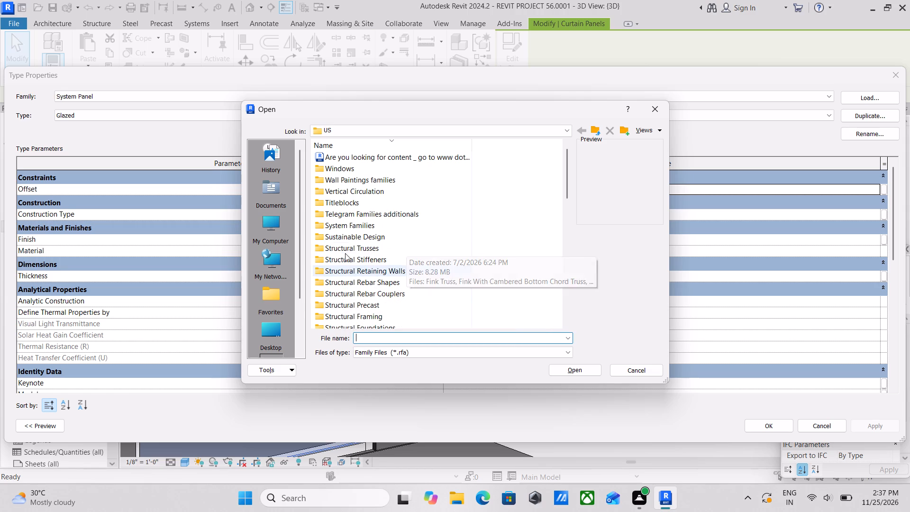
{"action": "scroll", "coordinate": [350, 247], "scroll_direction": "down", "scroll_amount": 2}
{"action": "scroll", "coordinate": [350, 269], "scroll_direction": "up", "scroll_amount": 1}
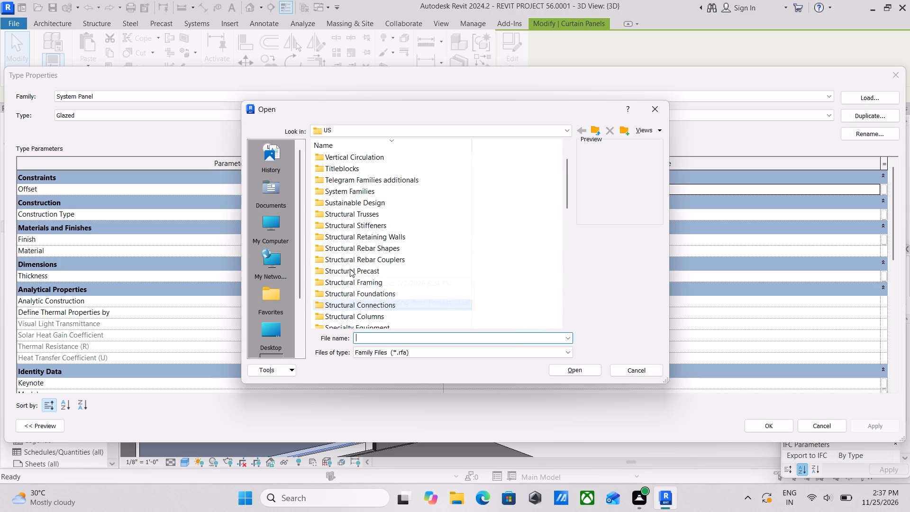
{"action": "scroll", "coordinate": [350, 269], "scroll_direction": "up", "scroll_amount": 3}
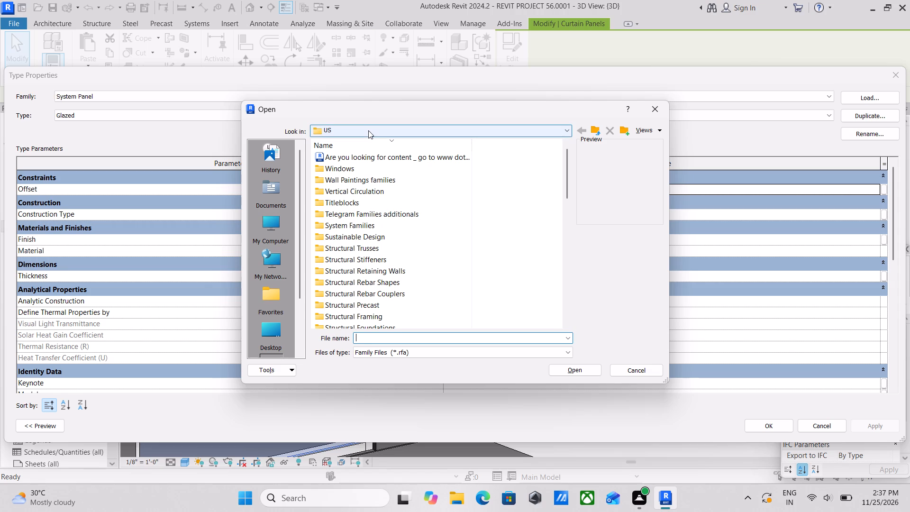
{"action": "scroll", "coordinate": [364, 233], "scroll_direction": "down", "scroll_amount": 3}
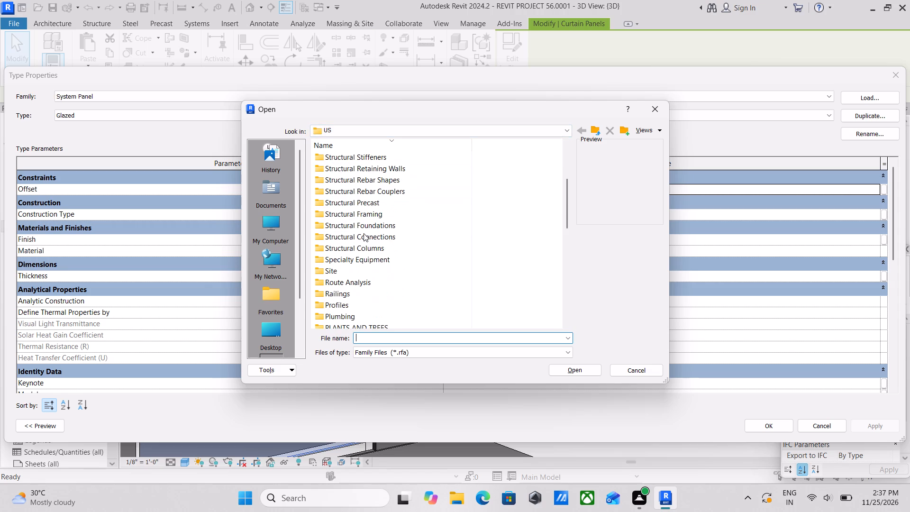
{"action": "scroll", "coordinate": [358, 192], "scroll_direction": "up", "scroll_amount": 6}
{"action": "scroll", "coordinate": [285, 235], "scroll_direction": "down", "scroll_amount": 2}
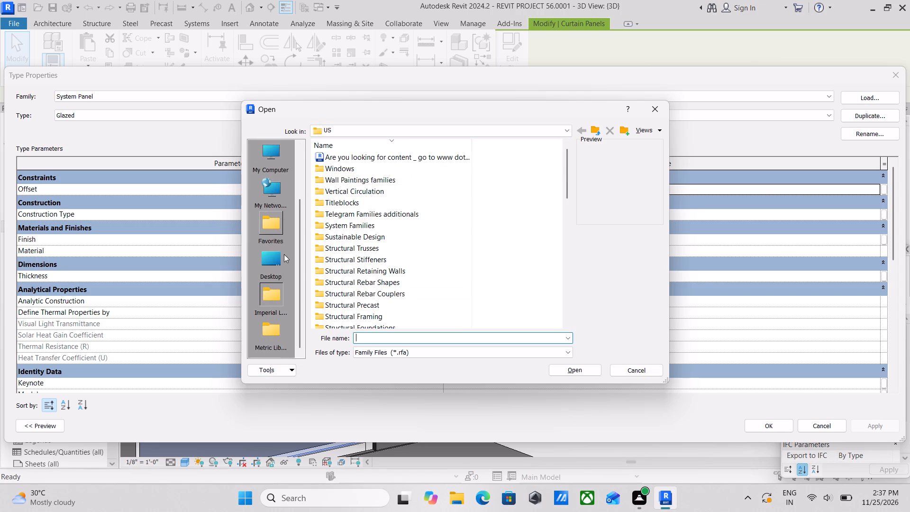
{"action": "left_click", "coordinate": [265, 297]}
{"action": "left_click", "coordinate": [265, 296]}
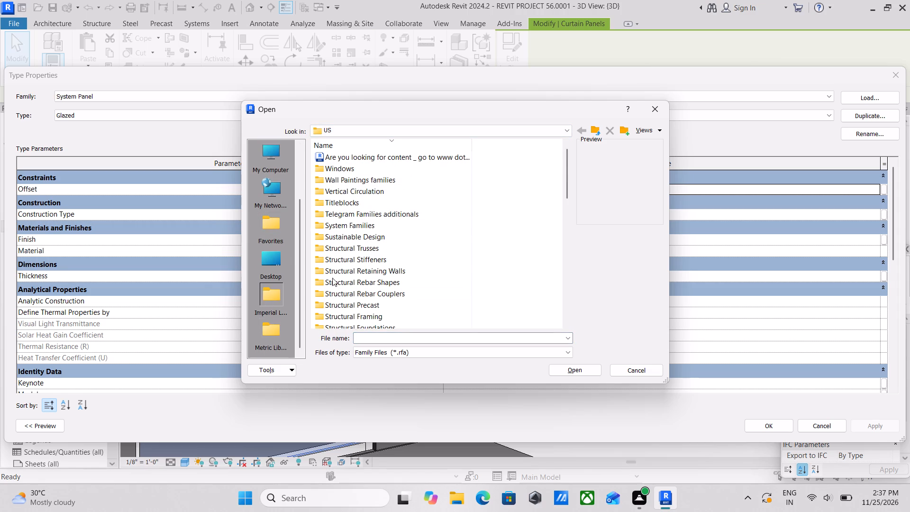
{"action": "scroll", "coordinate": [364, 271], "scroll_direction": "down", "scroll_amount": 15}
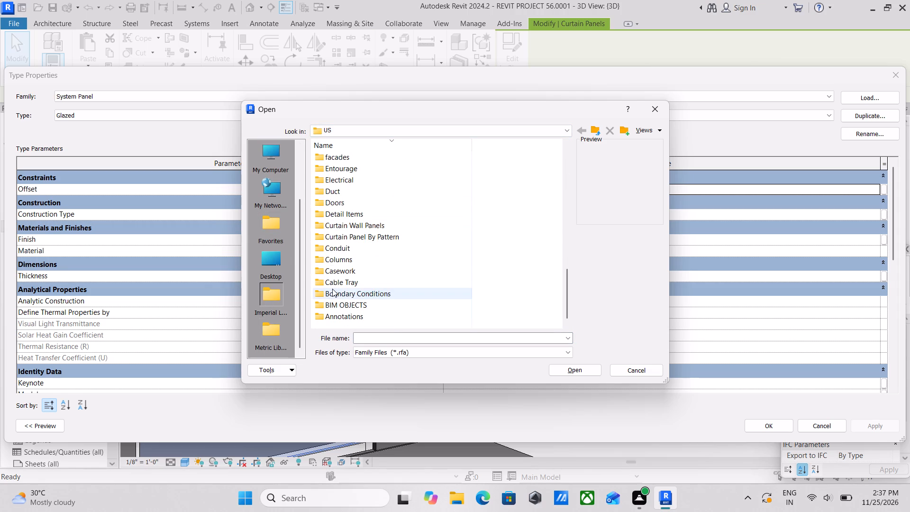
{"action": "scroll", "coordinate": [331, 288], "scroll_direction": "up", "scroll_amount": 4}
{"action": "scroll", "coordinate": [331, 288], "scroll_direction": "down", "scroll_amount": 2}
{"action": "double_click", "coordinate": [347, 271]}
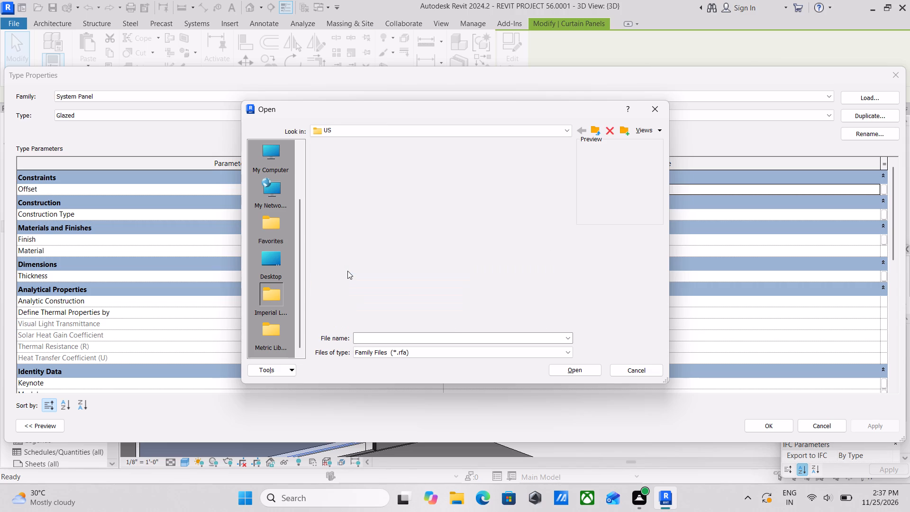
{"action": "scroll", "coordinate": [344, 287], "scroll_direction": "down", "scroll_amount": 2}
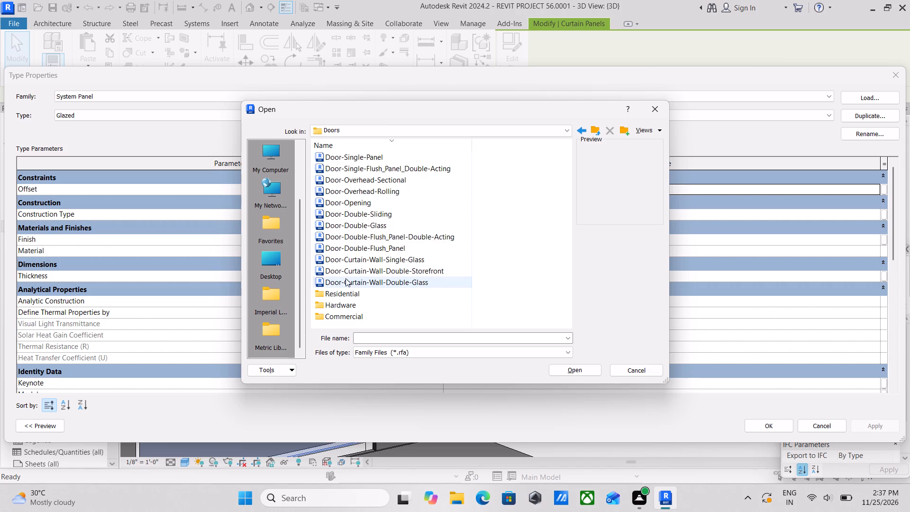
Open the Residential subfolder and examine the previews of its interior, garage and exterior door families.
{"action": "double_click", "coordinate": [353, 296]}
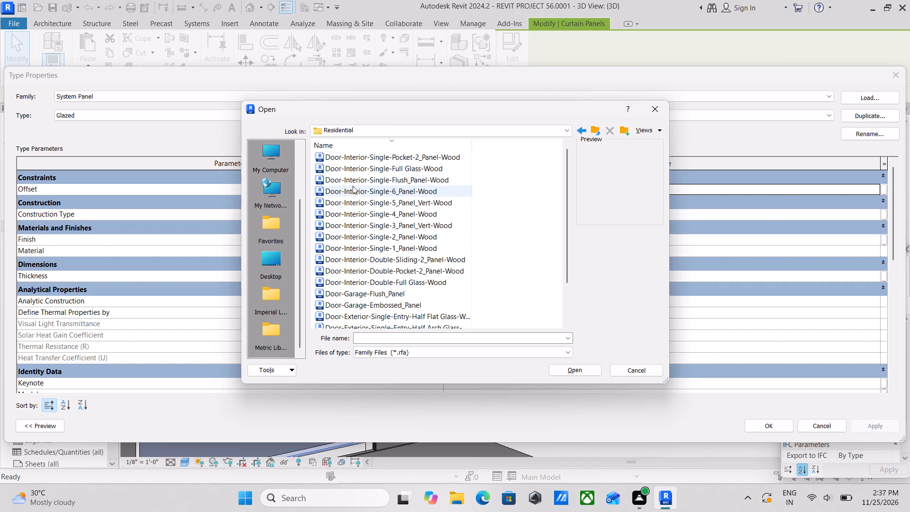
{"action": "left_click", "coordinate": [353, 185]}
{"action": "scroll", "coordinate": [354, 265], "scroll_direction": "down", "scroll_amount": 3}
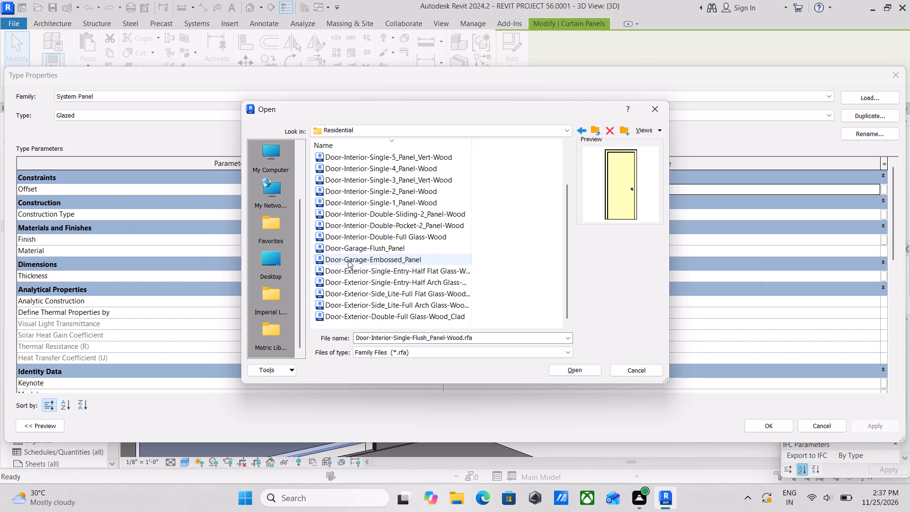
{"action": "left_click", "coordinate": [348, 259]}
{"action": "left_click", "coordinate": [352, 249]}
{"action": "left_click", "coordinate": [356, 276]}
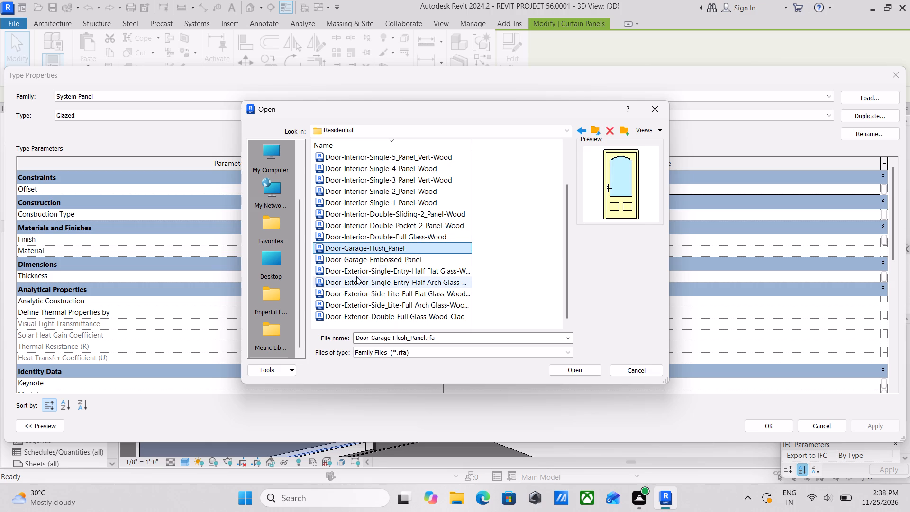
{"action": "left_click", "coordinate": [359, 264]}
{"action": "scroll", "coordinate": [379, 221], "scroll_direction": "down", "scroll_amount": 4}
{"action": "left_click", "coordinate": [370, 311]}
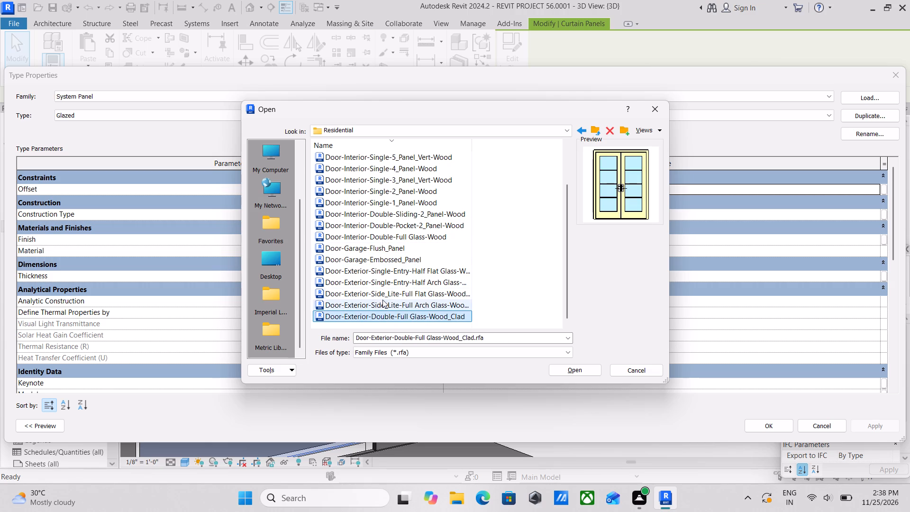
{"action": "left_click", "coordinate": [383, 289]}
{"action": "scroll", "coordinate": [375, 208], "scroll_direction": "up", "scroll_amount": 7}
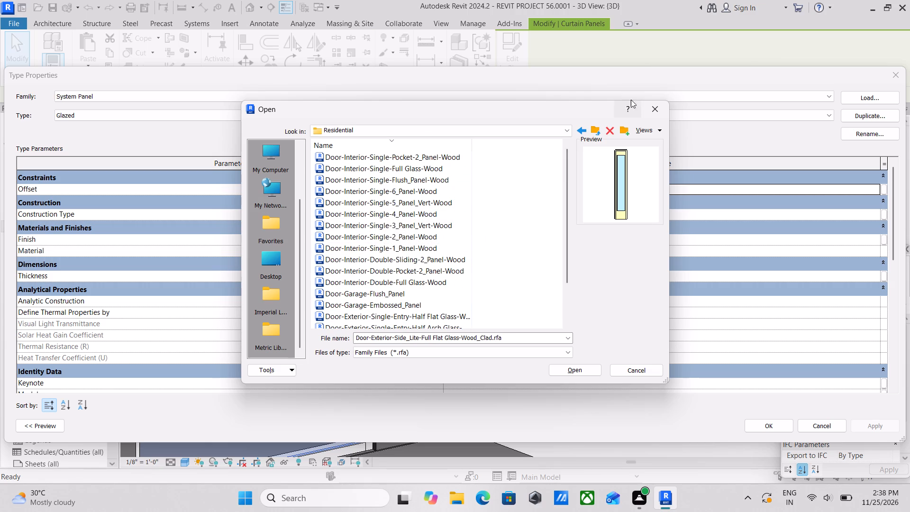
Return to the Doors folder and compare previews of the single, overhead, double and curtain-wall door families.
{"action": "left_click", "coordinate": [582, 135]}
{"action": "scroll", "coordinate": [385, 204], "scroll_direction": "up", "scroll_amount": 1}
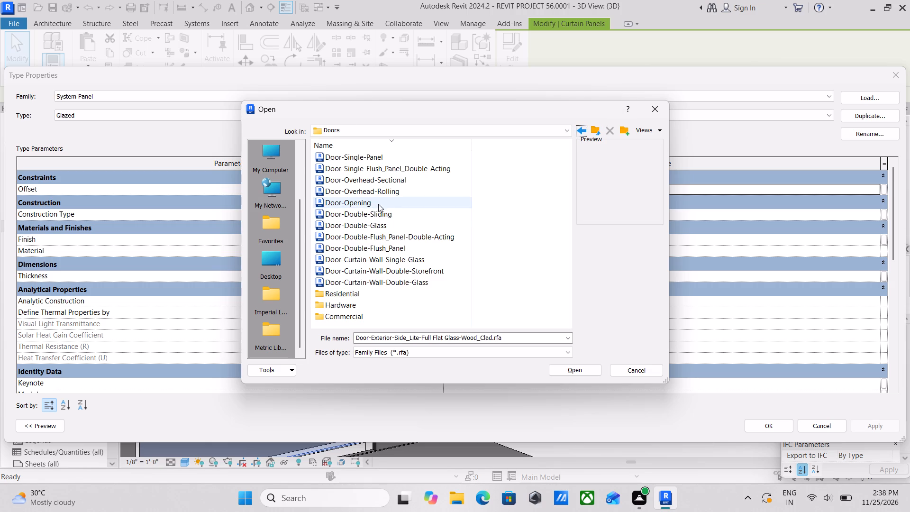
{"action": "scroll", "coordinate": [378, 204], "scroll_direction": "up", "scroll_amount": 1}
{"action": "left_click", "coordinate": [373, 193]}
{"action": "left_click", "coordinate": [381, 160]}
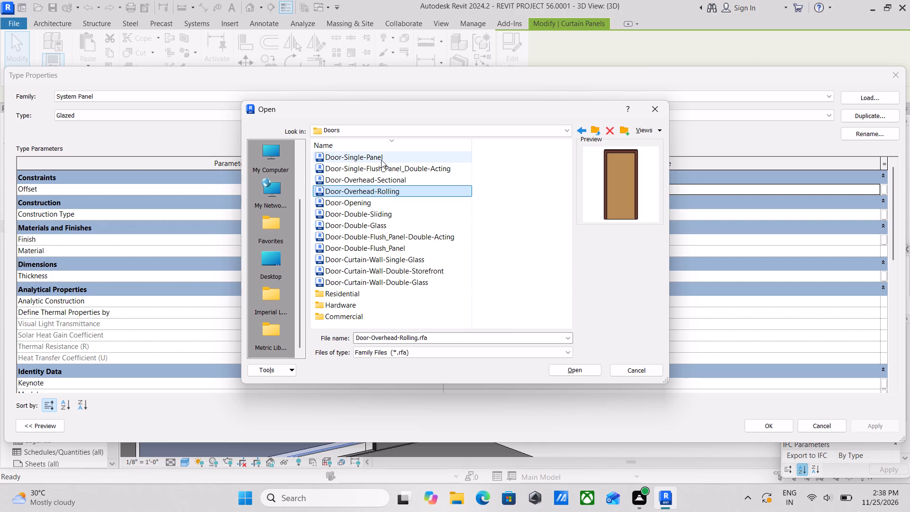
{"action": "left_click", "coordinate": [389, 173]}
{"action": "left_click", "coordinate": [382, 181]}
{"action": "left_click", "coordinate": [380, 188]}
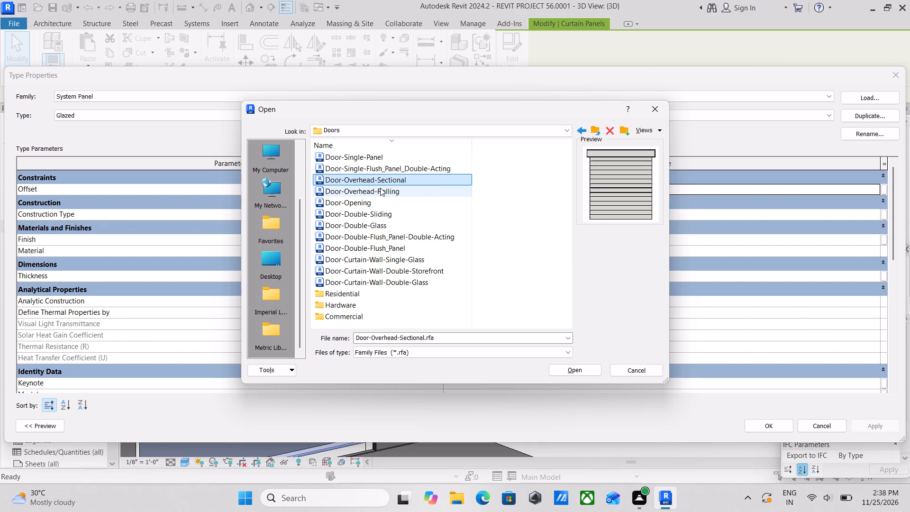
{"action": "left_click", "coordinate": [355, 205]}
{"action": "left_click", "coordinate": [359, 214]}
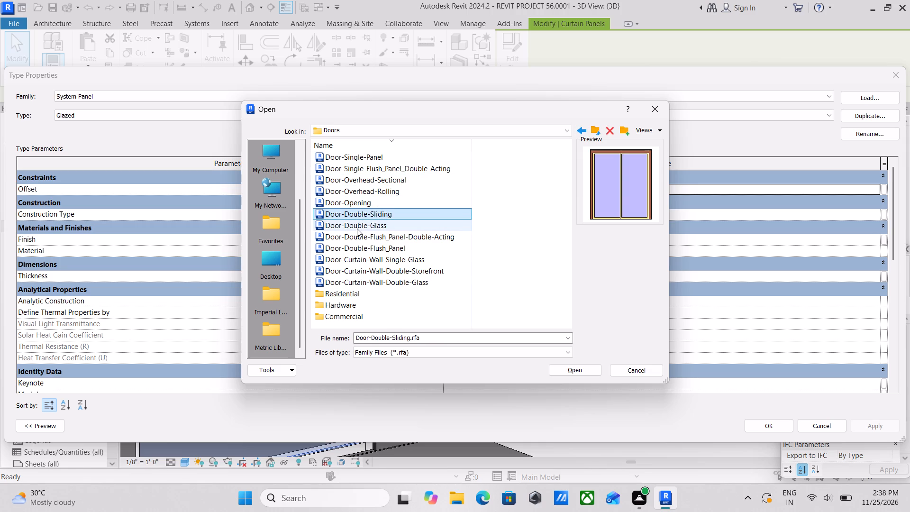
{"action": "left_click", "coordinate": [355, 228]}
{"action": "left_click", "coordinate": [364, 240]}
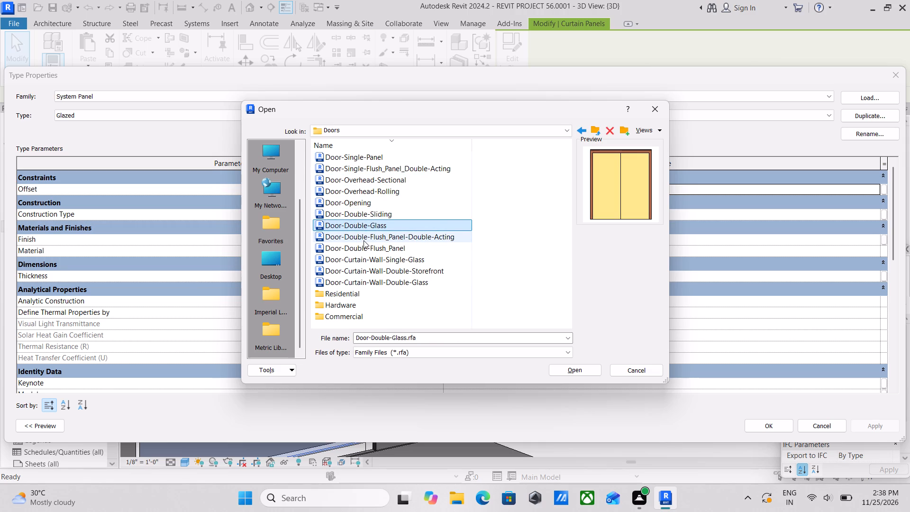
{"action": "left_click", "coordinate": [363, 227]}
{"action": "left_click", "coordinate": [366, 244]}
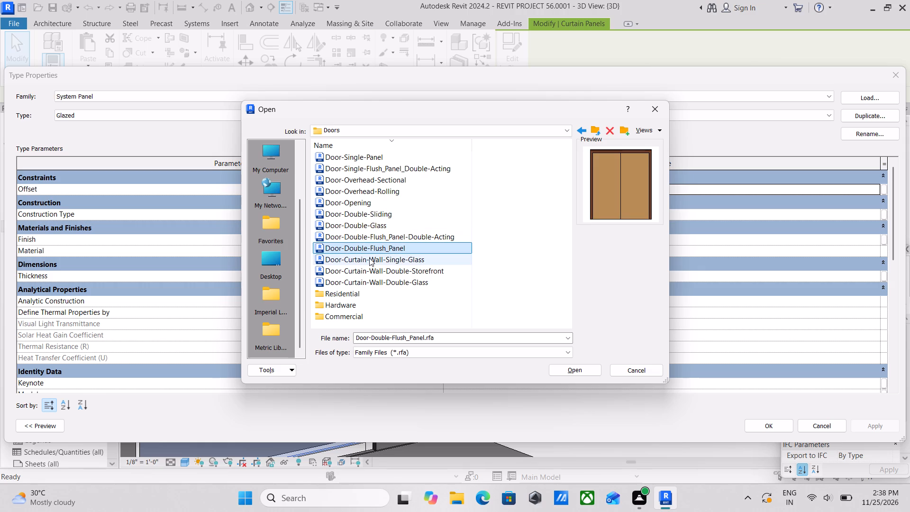
{"action": "left_click", "coordinate": [369, 258]}
{"action": "left_click", "coordinate": [369, 274]}
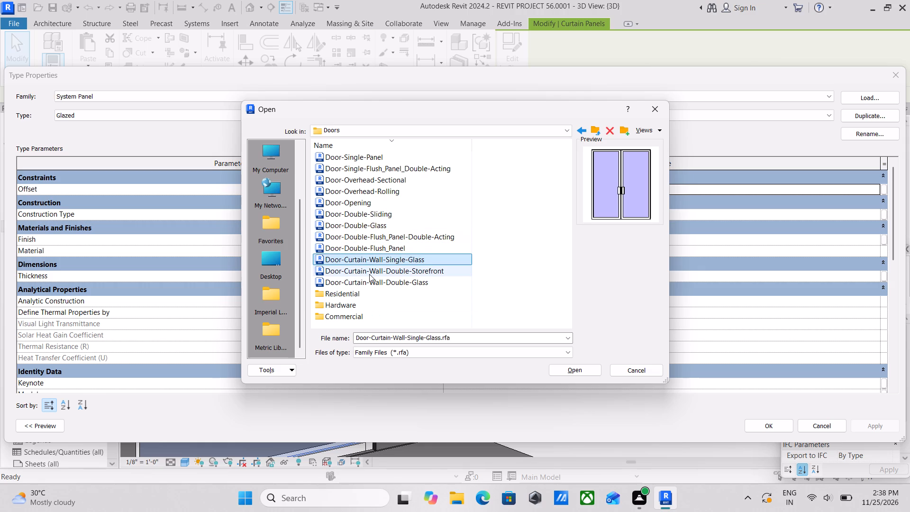
{"action": "left_click", "coordinate": [377, 279]}
{"action": "left_click", "coordinate": [380, 271]}
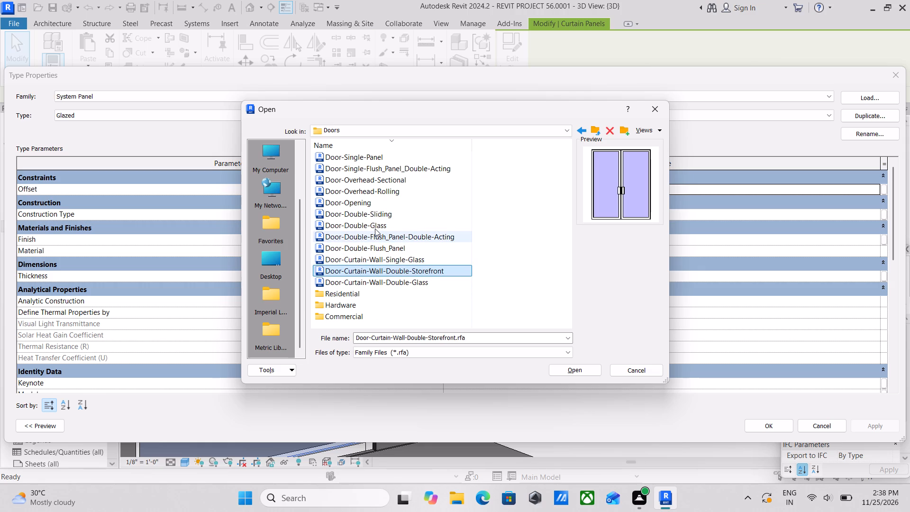
{"action": "left_click", "coordinate": [375, 229]}
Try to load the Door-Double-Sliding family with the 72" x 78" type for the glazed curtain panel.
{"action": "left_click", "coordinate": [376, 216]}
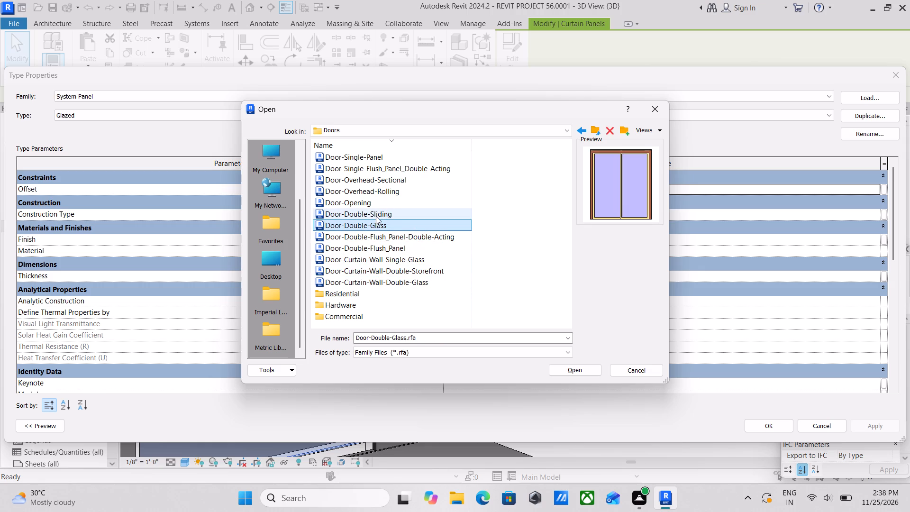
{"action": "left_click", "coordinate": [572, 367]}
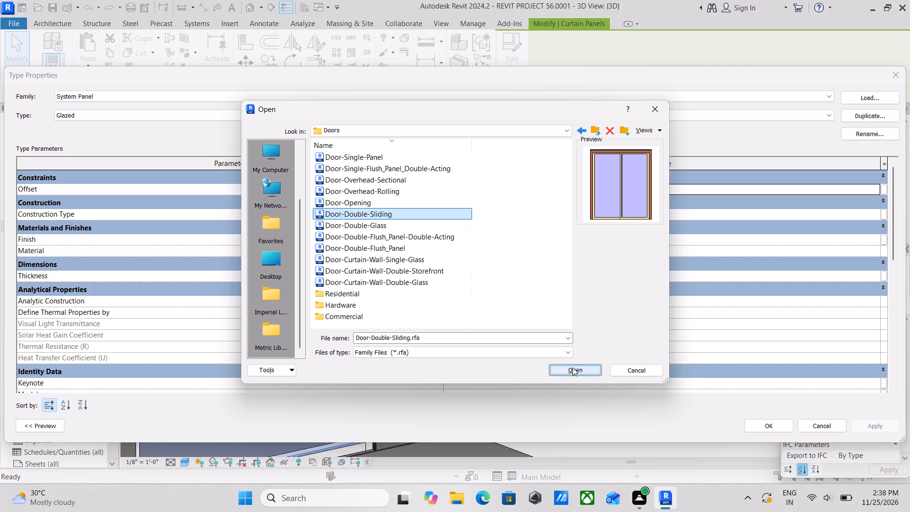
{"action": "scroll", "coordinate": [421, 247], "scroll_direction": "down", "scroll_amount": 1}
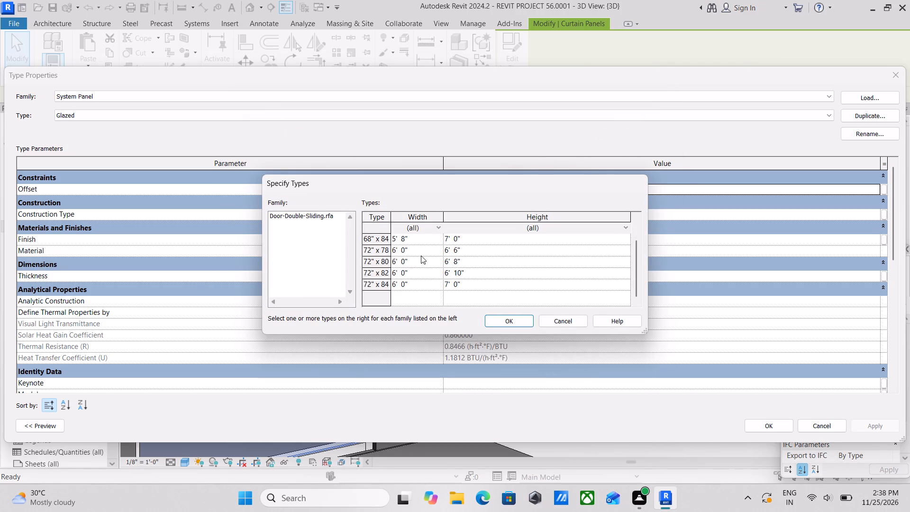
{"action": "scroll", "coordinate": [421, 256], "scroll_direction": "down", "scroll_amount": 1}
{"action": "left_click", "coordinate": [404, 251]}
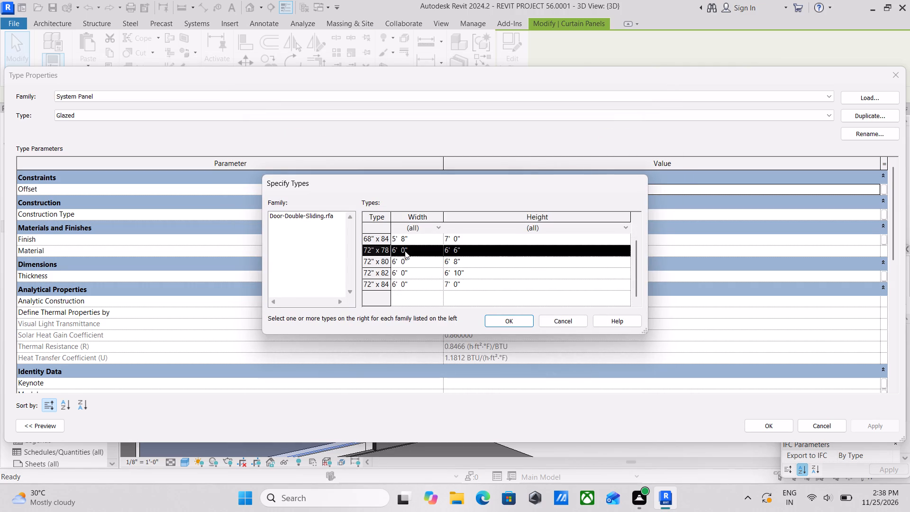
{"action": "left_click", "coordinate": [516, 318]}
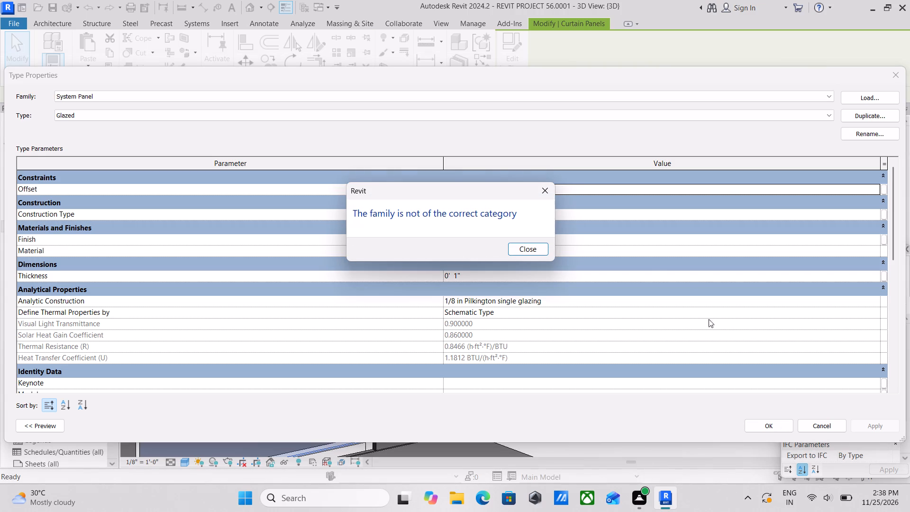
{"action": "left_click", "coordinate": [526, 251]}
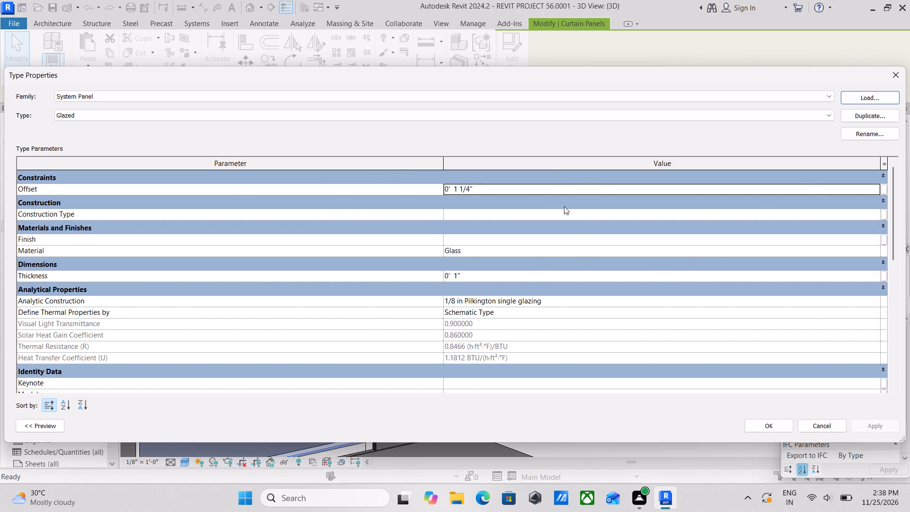
Load the Door-Curtain-Wall-Double-Storefront family from the Doors folder and apply it to the selected glazed curtain panel.
{"action": "scroll", "coordinate": [546, 205], "scroll_direction": "up", "scroll_amount": 3}
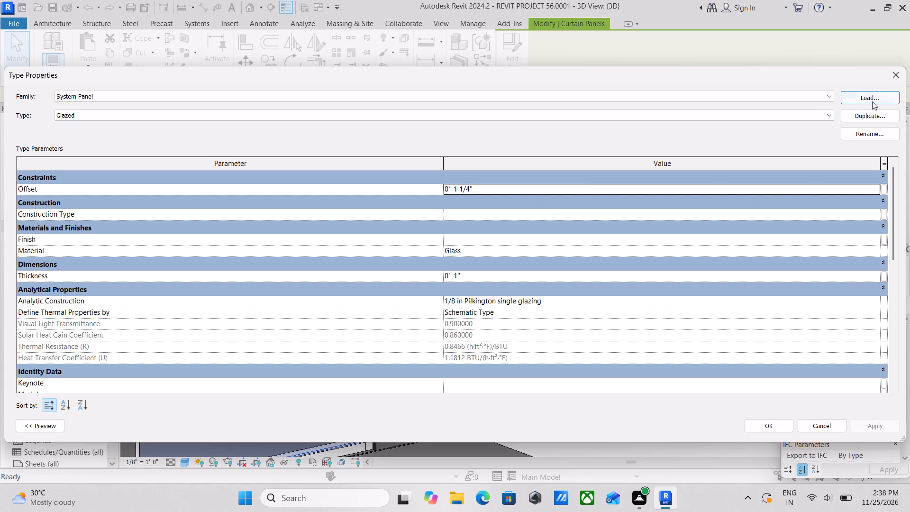
{"action": "left_click", "coordinate": [874, 96]}
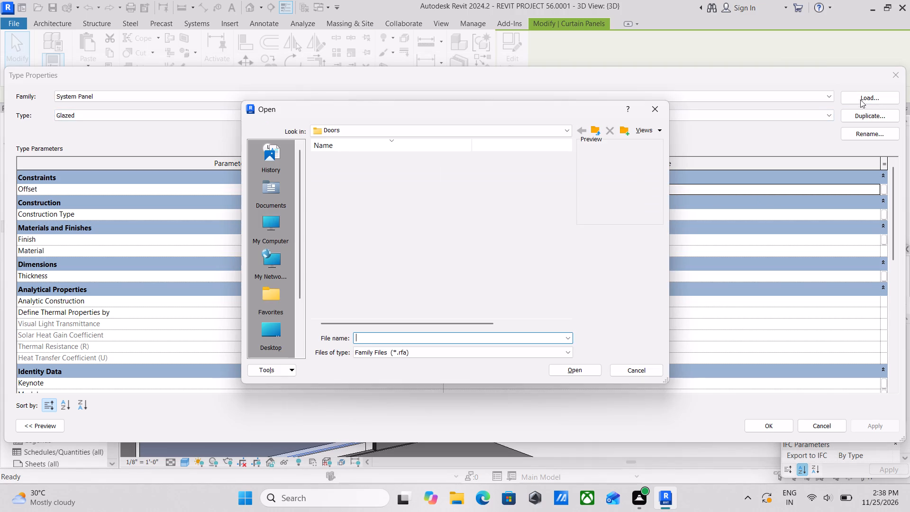
{"action": "left_click", "coordinate": [340, 231]}
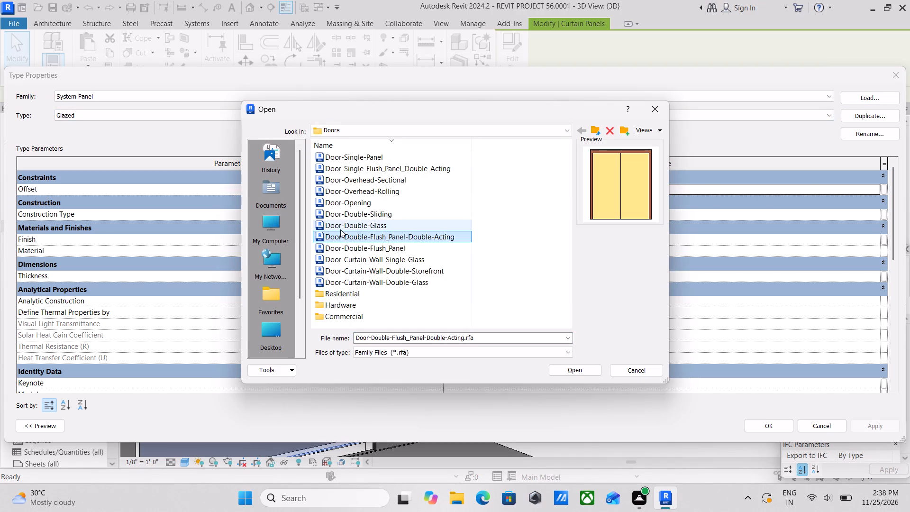
{"action": "left_click", "coordinate": [342, 223]}
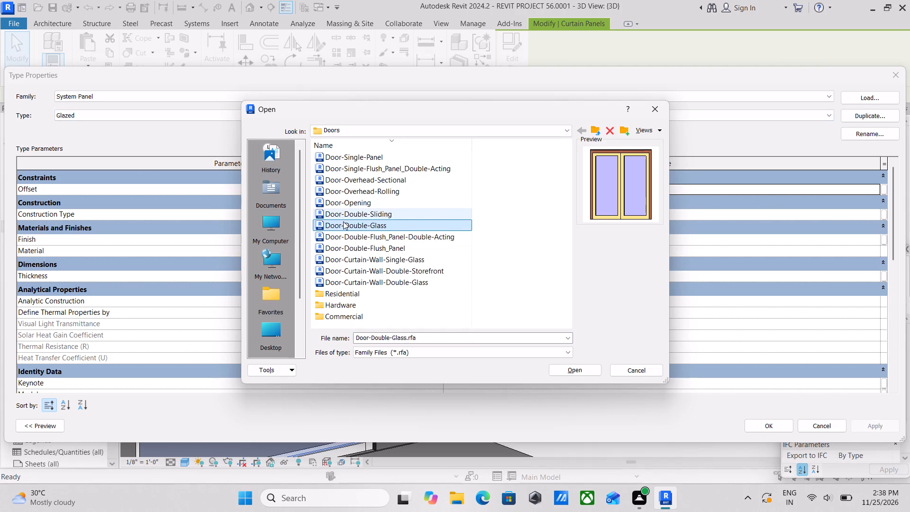
{"action": "left_click", "coordinate": [335, 235]}
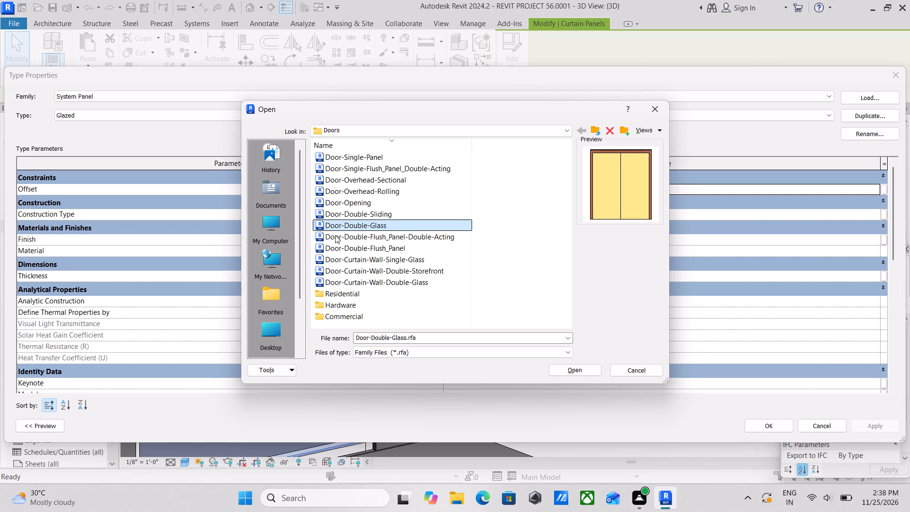
{"action": "left_click", "coordinate": [333, 247]}
{"action": "left_click", "coordinate": [333, 259]}
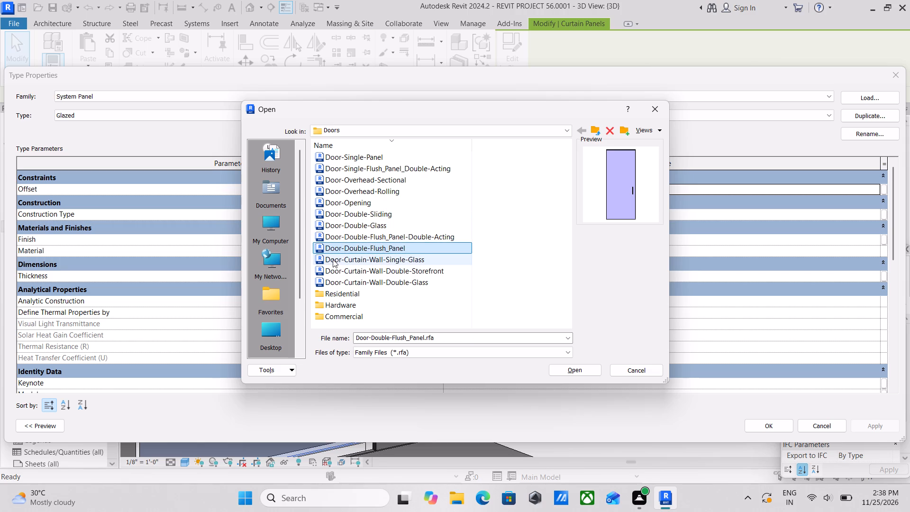
{"action": "left_click", "coordinate": [334, 272]}
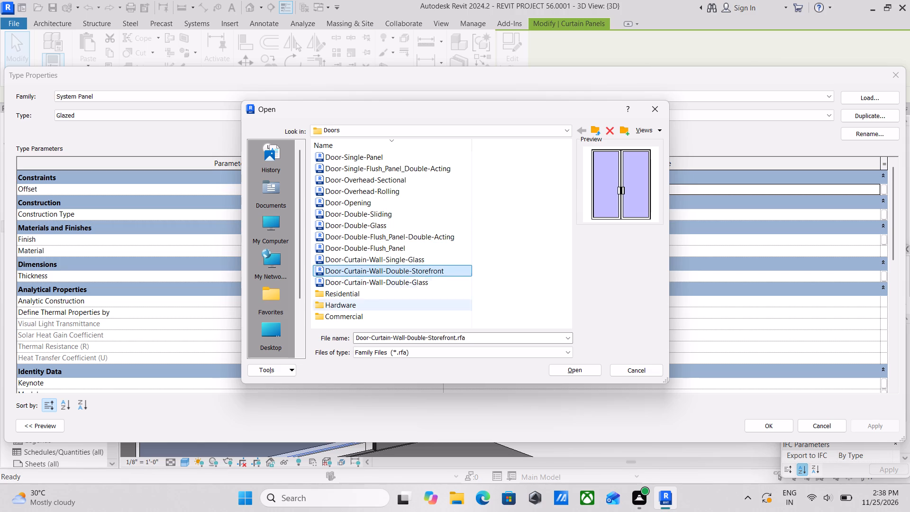
{"action": "left_click", "coordinate": [561, 372]}
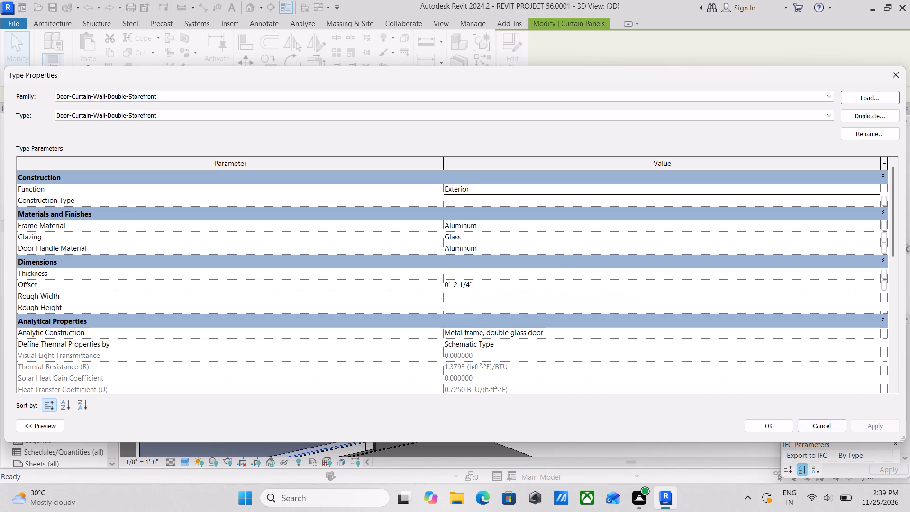
{"action": "left_click", "coordinate": [760, 422]}
{"action": "scroll", "coordinate": [192, 248], "scroll_direction": "down", "scroll_amount": 5}
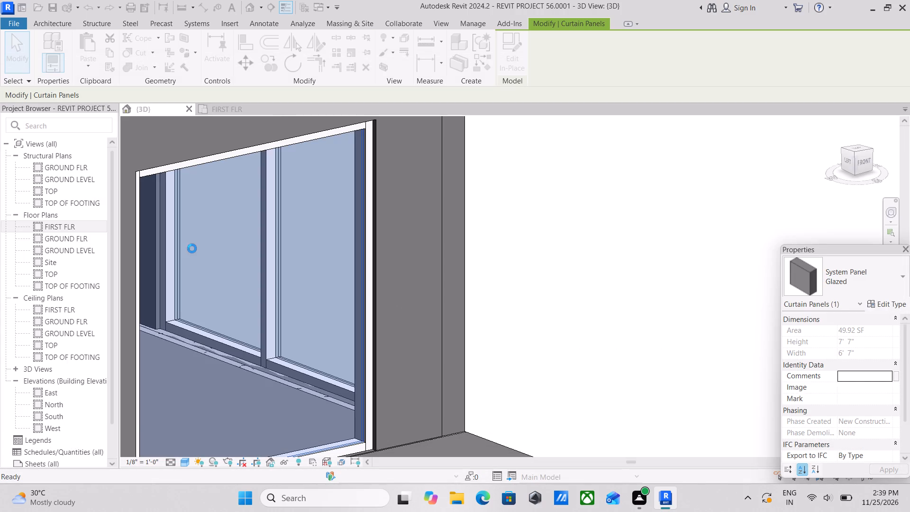
{"action": "scroll", "coordinate": [215, 246], "scroll_direction": "down", "scroll_amount": 1}
{"action": "key", "text": "Escape"}
{"action": "scroll", "coordinate": [240, 284], "scroll_direction": "down", "scroll_amount": 2}
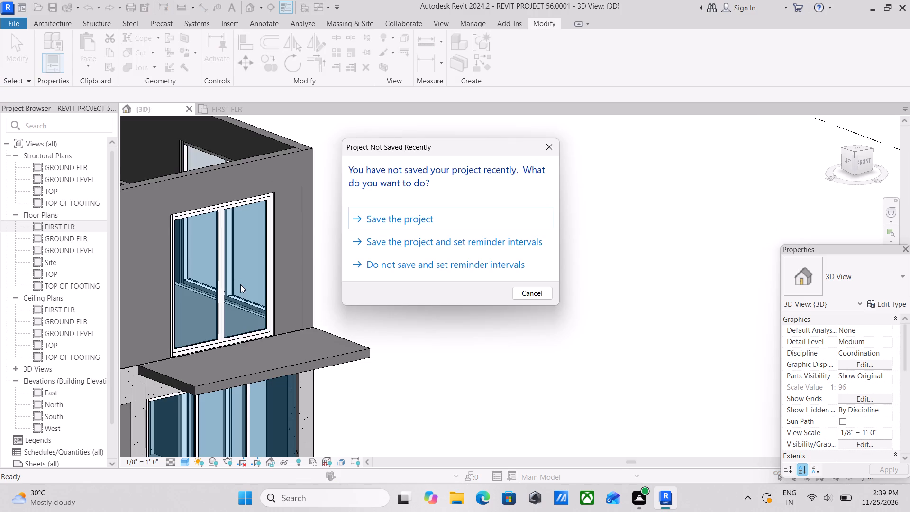
{"action": "left_click", "coordinate": [546, 147]}
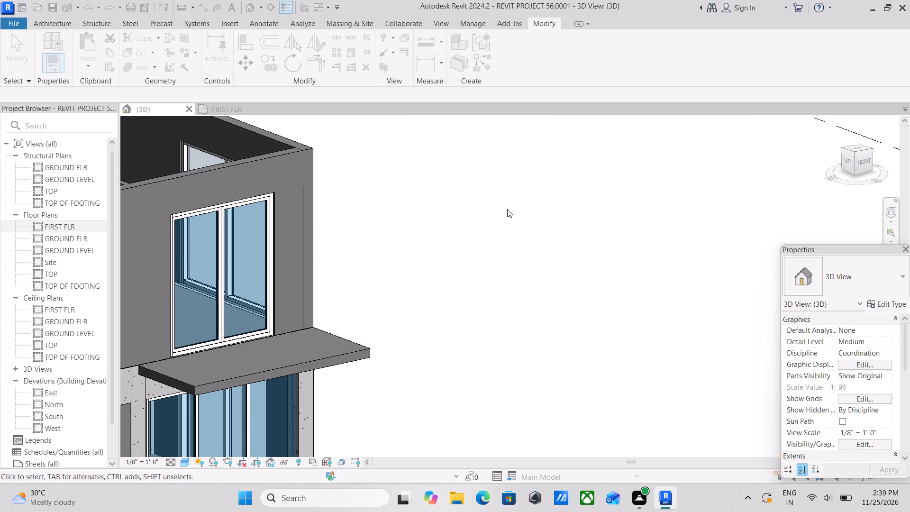
Examine the replaced curtain wall panel above the front canopy slab from both outside and inside the building.
{"action": "scroll", "coordinate": [286, 330], "scroll_direction": "down", "scroll_amount": 2}
{"action": "middle_click_drag", "start_coordinate": [285, 330], "coordinate": [145, 337], "text": "shift"}
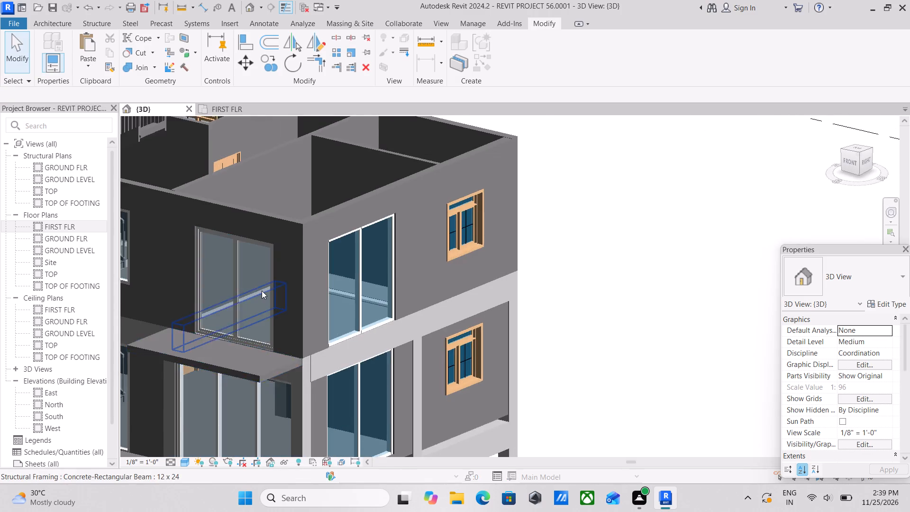
{"action": "scroll", "coordinate": [262, 291], "scroll_direction": "up", "scroll_amount": 3}
{"action": "key", "text": "Escape"}
{"action": "scroll", "coordinate": [246, 359], "scroll_direction": "up", "scroll_amount": 7}
{"action": "middle_click_drag", "start_coordinate": [215, 360], "coordinate": [346, 386]}
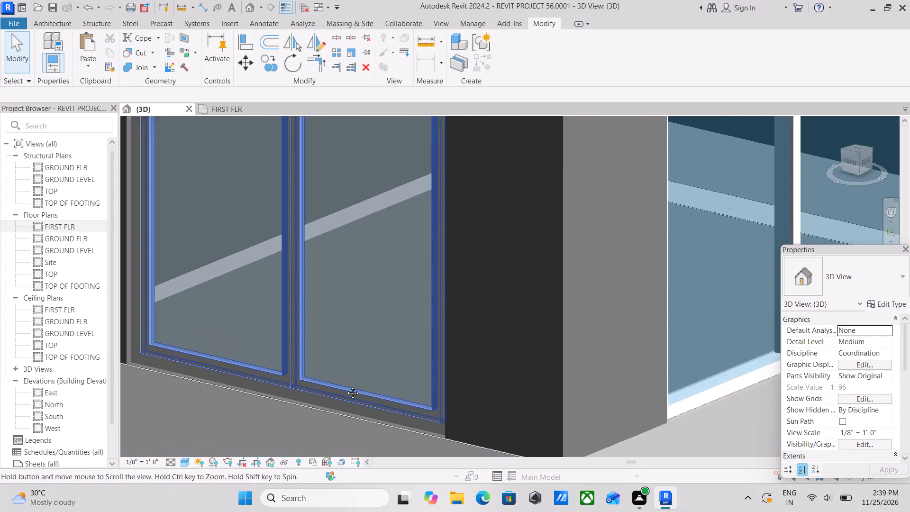
{"action": "middle_click_drag", "start_coordinate": [346, 386], "coordinate": [345, 386]}
{"action": "scroll", "coordinate": [278, 367], "scroll_direction": "down", "scroll_amount": 7}
{"action": "middle_click_drag", "start_coordinate": [280, 366], "coordinate": [420, 379]}
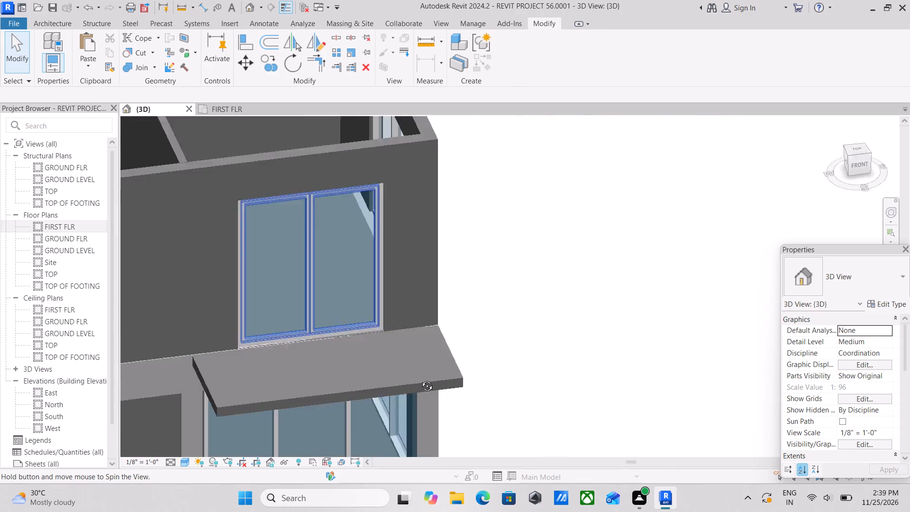
{"action": "middle_click_drag", "start_coordinate": [420, 379], "coordinate": [448, 361]}
{"action": "scroll", "coordinate": [320, 337], "scroll_direction": "up", "scroll_amount": 1}
{"action": "scroll", "coordinate": [320, 337], "scroll_direction": "down", "scroll_amount": 8}
{"action": "middle_click_drag", "start_coordinate": [320, 337], "coordinate": [442, 351], "text": "shift"}
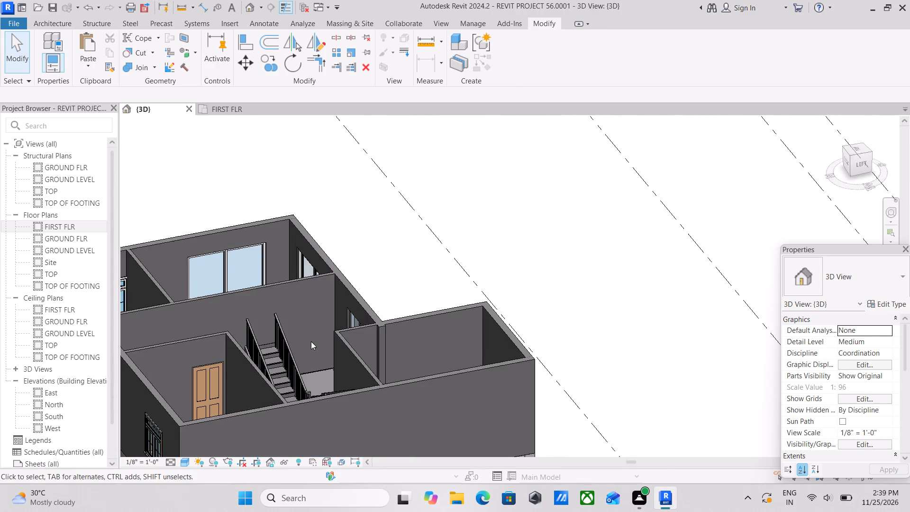
{"action": "scroll", "coordinate": [310, 341], "scroll_direction": "down", "scroll_amount": 2}
{"action": "middle_click_drag", "start_coordinate": [310, 341], "coordinate": [438, 394]}
{"action": "scroll", "coordinate": [298, 351], "scroll_direction": "up", "scroll_amount": 9}
{"action": "scroll", "coordinate": [324, 293], "scroll_direction": "up", "scroll_amount": 2}
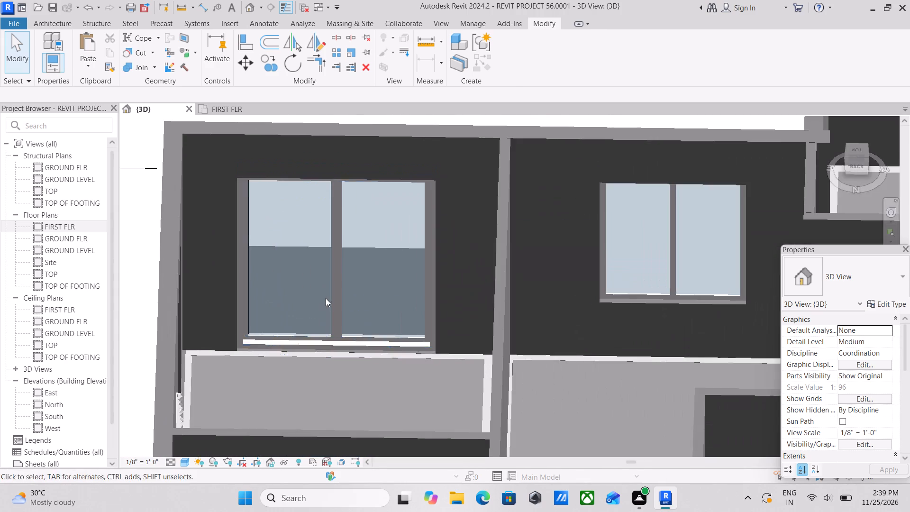
{"action": "scroll", "coordinate": [326, 298], "scroll_direction": "up", "scroll_amount": 2}
{"action": "middle_click_drag", "start_coordinate": [340, 340], "coordinate": [202, 336], "text": "shift"}
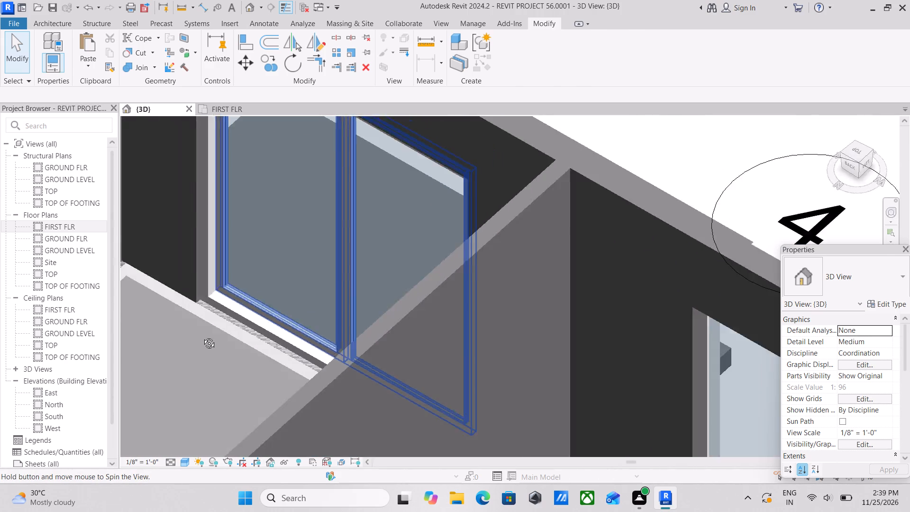
{"action": "middle_click_drag", "start_coordinate": [202, 336], "coordinate": [99, 287], "text": "shift"}
{"action": "scroll", "coordinate": [99, 287], "scroll_direction": "up", "scroll_amount": 1, "text": "shift"}
{"action": "scroll", "coordinate": [292, 290], "scroll_direction": "down", "scroll_amount": 7}
{"action": "middle_click_drag", "start_coordinate": [292, 290], "coordinate": [212, 315], "text": "shift"}
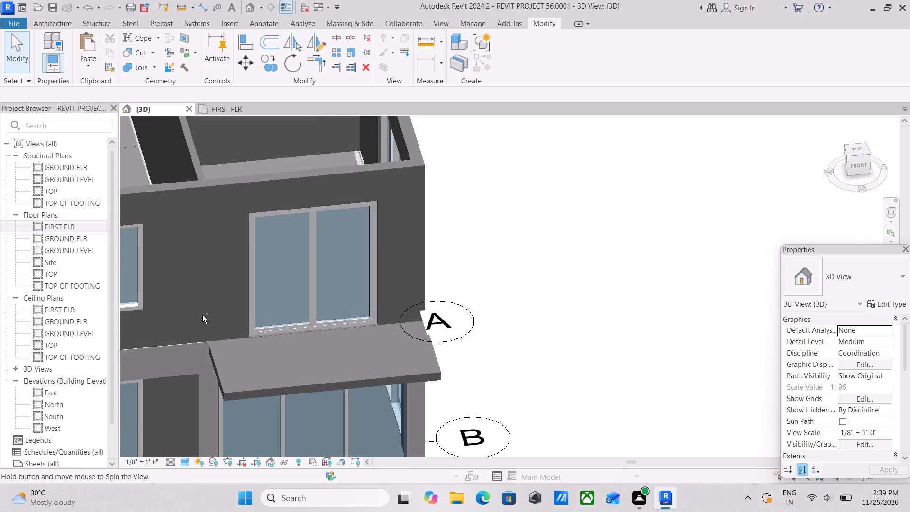
Examine the building's front and right facades, comparing the curtain wall openings, windows and projecting slabs on both storeys.
{"action": "scroll", "coordinate": [195, 316], "scroll_direction": "down", "scroll_amount": 4}
{"action": "middle_click_drag", "start_coordinate": [195, 316], "coordinate": [157, 318], "text": "shift"}
{"action": "middle_click_drag", "start_coordinate": [192, 325], "coordinate": [186, 275], "text": "shift"}
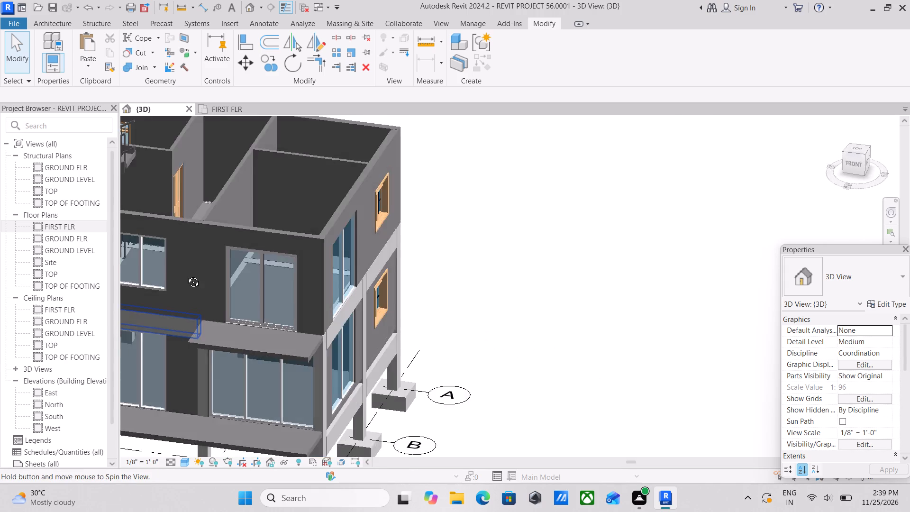
{"action": "middle_click_drag", "start_coordinate": [186, 275], "coordinate": [137, 281], "text": "shift"}
{"action": "middle_click_drag", "start_coordinate": [298, 361], "coordinate": [211, 331], "text": "shift"}
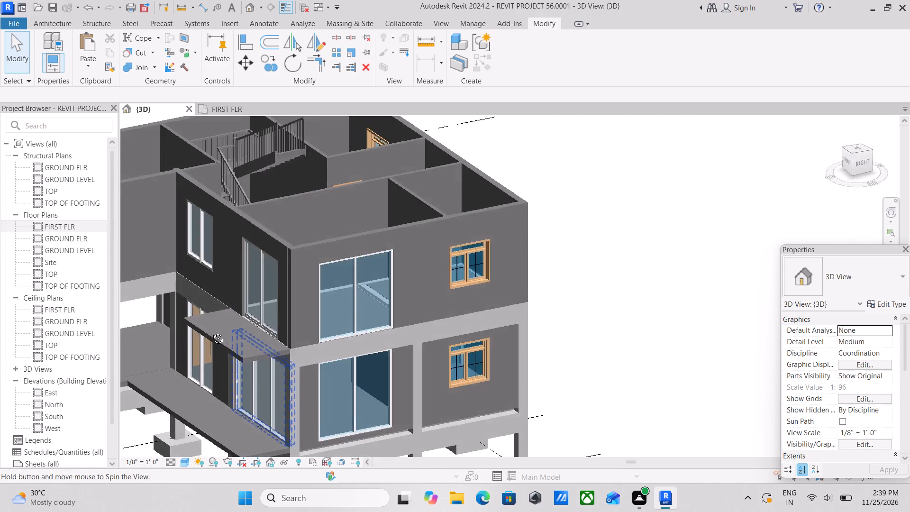
{"action": "middle_click_drag", "start_coordinate": [211, 331], "coordinate": [201, 320], "text": "shift"}
{"action": "scroll", "coordinate": [201, 320], "scroll_direction": "up", "scroll_amount": 1, "text": "shift"}
{"action": "scroll", "coordinate": [201, 320], "scroll_direction": "down", "scroll_amount": 2}
{"action": "middle_click_drag", "start_coordinate": [201, 320], "coordinate": [229, 284], "text": "shift"}
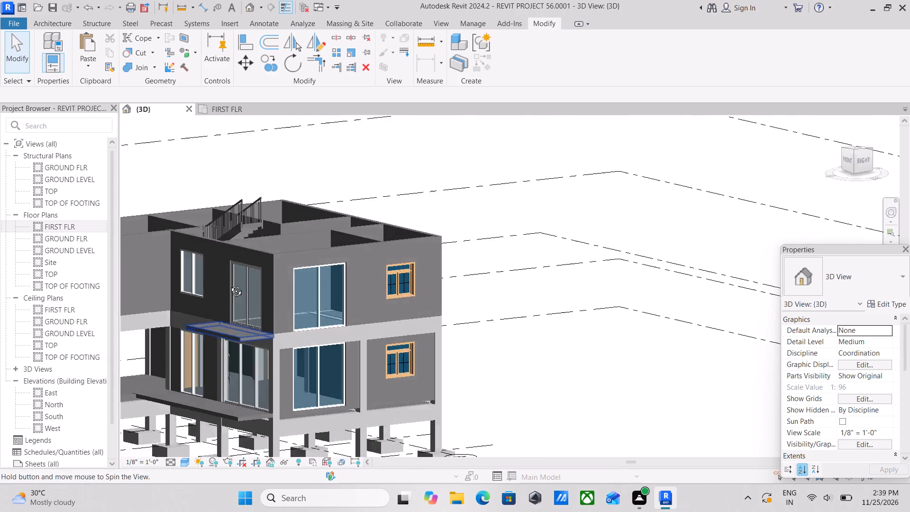
{"action": "middle_click_drag", "start_coordinate": [229, 284], "coordinate": [391, 272], "text": "shift"}
{"action": "middle_click_drag", "start_coordinate": [254, 308], "coordinate": [57, 386], "text": "shift"}
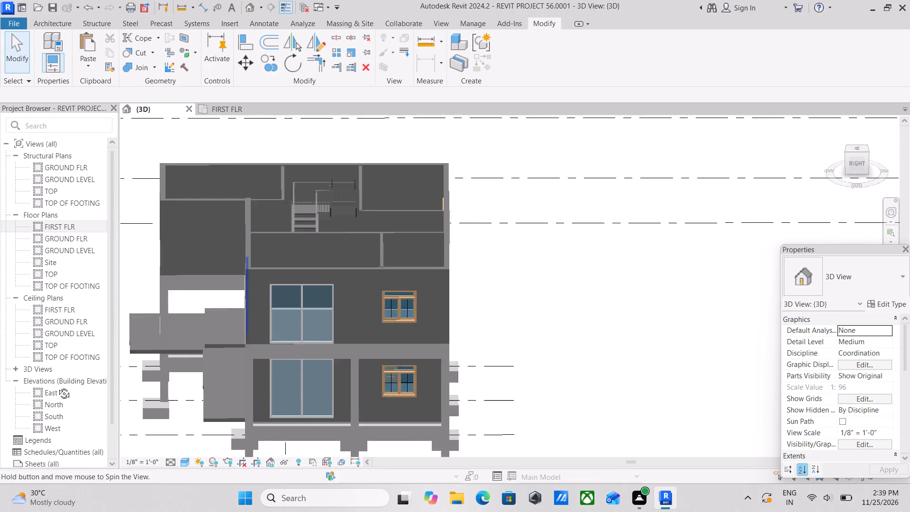
{"action": "middle_click_drag", "start_coordinate": [57, 386], "coordinate": [53, 386], "text": "shift"}
{"action": "middle_click_drag", "start_coordinate": [231, 376], "coordinate": [274, 343], "text": "shift"}
{"action": "scroll", "coordinate": [274, 343], "scroll_direction": "up", "scroll_amount": 1}
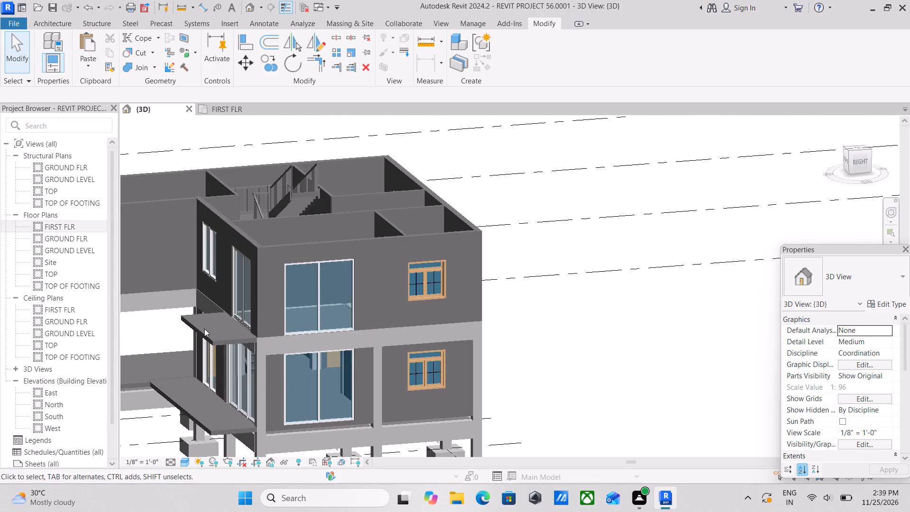
{"action": "middle_click_drag", "start_coordinate": [204, 328], "coordinate": [311, 341], "text": "shift"}
{"action": "scroll", "coordinate": [311, 341], "scroll_direction": "up", "scroll_amount": 1}
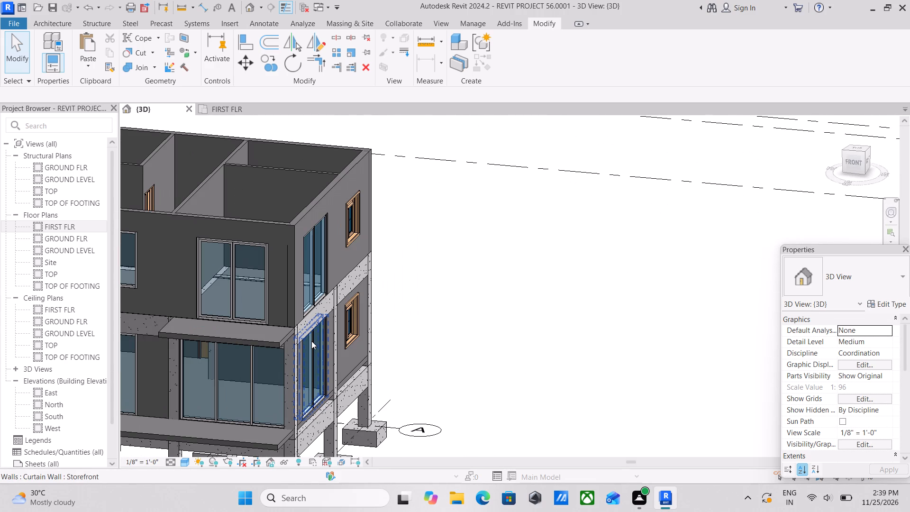
{"action": "scroll", "coordinate": [260, 364], "scroll_direction": "up", "scroll_amount": 2}
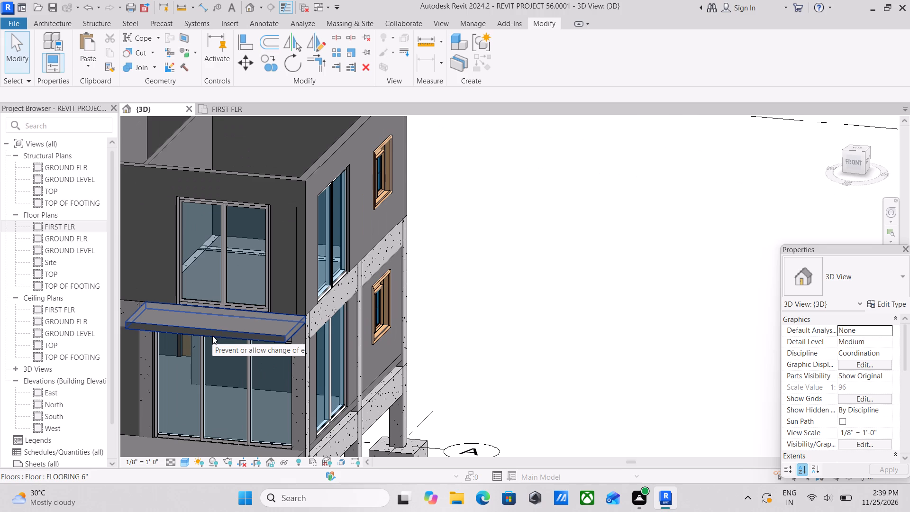
{"action": "middle_click_drag", "start_coordinate": [225, 344], "coordinate": [254, 332]}
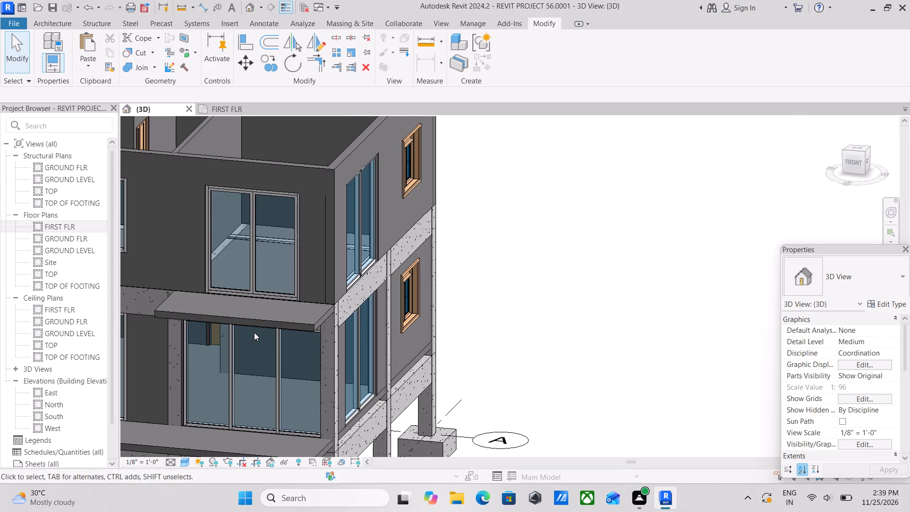
{"action": "scroll", "coordinate": [254, 332], "scroll_direction": "down", "scroll_amount": 3}
{"action": "middle_click_drag", "start_coordinate": [254, 332], "coordinate": [383, 328]}
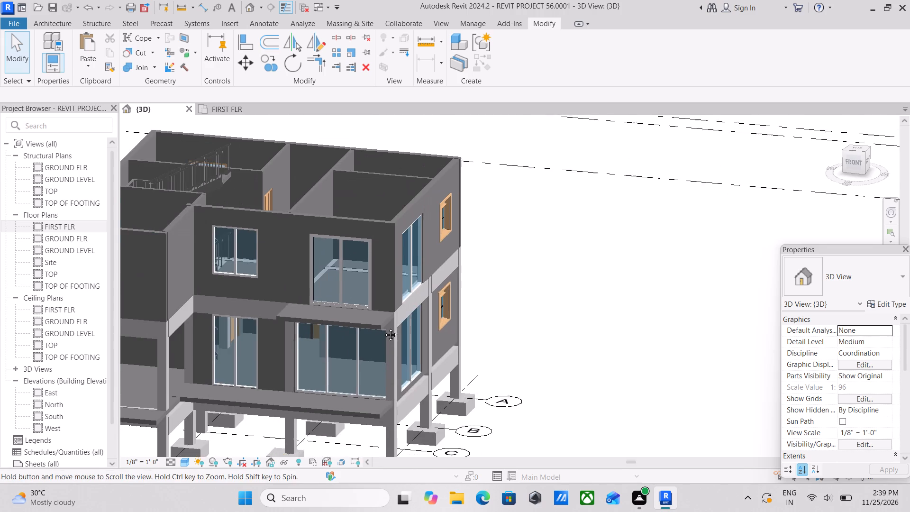
{"action": "middle_click_drag", "start_coordinate": [383, 328], "coordinate": [385, 327]}
{"action": "middle_click_drag", "start_coordinate": [262, 325], "coordinate": [283, 344]}
{"action": "scroll", "coordinate": [306, 328], "scroll_direction": "down", "scroll_amount": 1}
{"action": "middle_click_drag", "start_coordinate": [306, 328], "coordinate": [375, 325]}
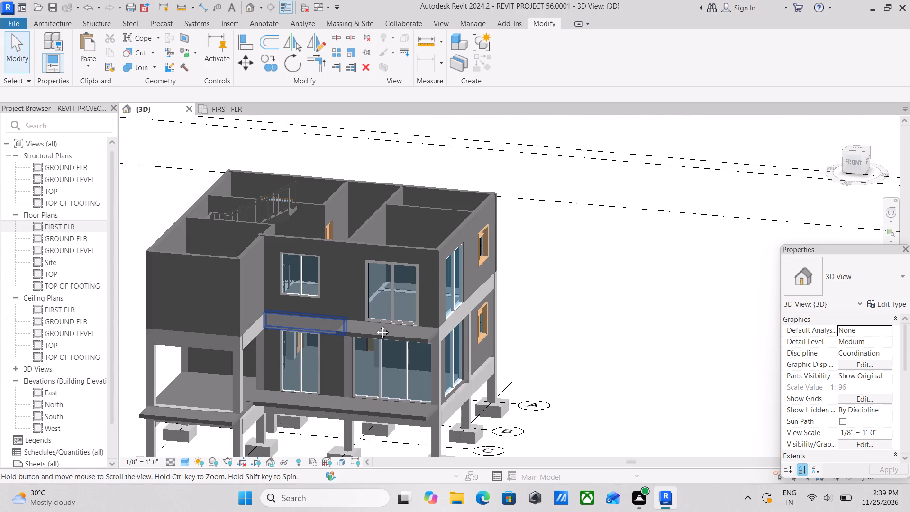
{"action": "middle_click_drag", "start_coordinate": [375, 325], "coordinate": [337, 348]}
{"action": "scroll", "coordinate": [337, 348], "scroll_direction": "up", "scroll_amount": 1}
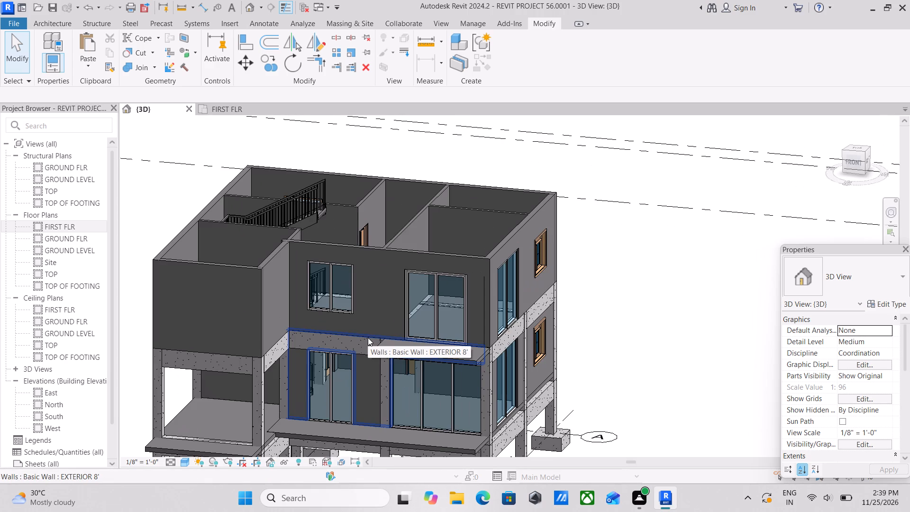
Delete the assembled stair that runs from FIRST FLR to TOP in the stairwell.
{"action": "middle_click_drag", "start_coordinate": [368, 338], "coordinate": [366, 387]}
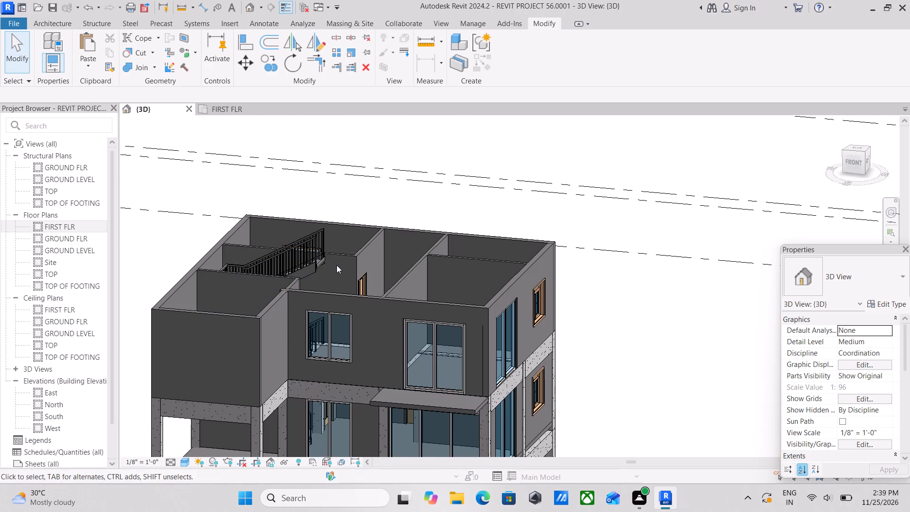
{"action": "middle_click_drag", "start_coordinate": [340, 293], "coordinate": [182, 347], "text": "shift"}
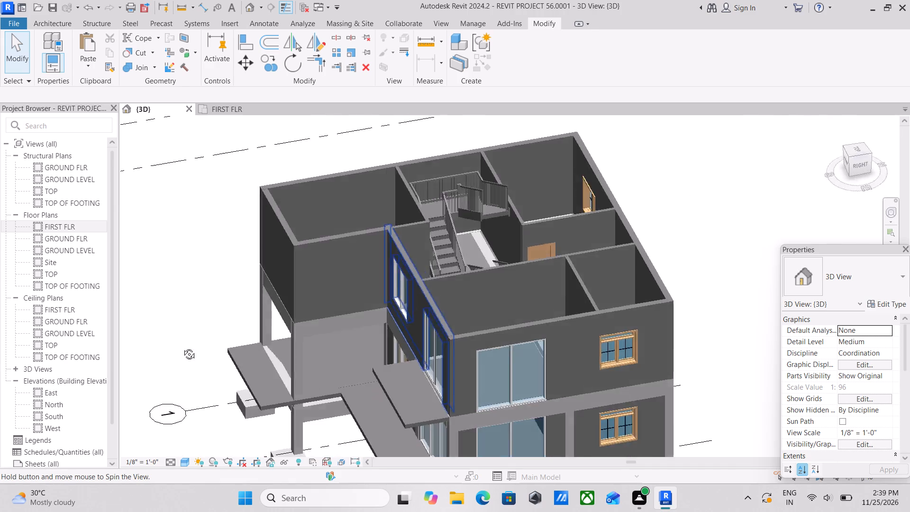
{"action": "middle_click_drag", "start_coordinate": [182, 347], "coordinate": [166, 342], "text": "shift"}
{"action": "middle_click_drag", "start_coordinate": [442, 352], "coordinate": [455, 400], "text": "shift"}
{"action": "middle_click_drag", "start_coordinate": [477, 314], "coordinate": [499, 360], "text": "shift"}
{"action": "scroll", "coordinate": [545, 193], "scroll_direction": "up", "scroll_amount": 3}
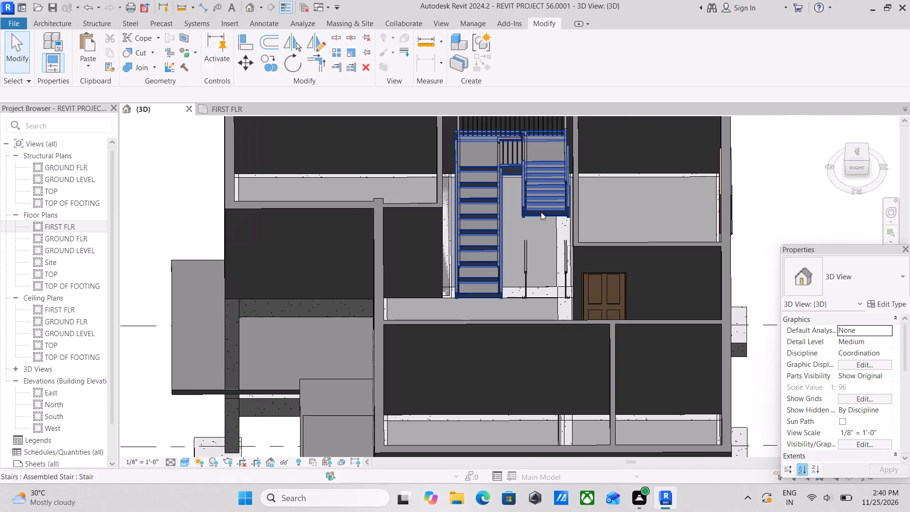
{"action": "left_click", "coordinate": [541, 212]}
{"action": "right_click", "coordinate": [541, 212]}
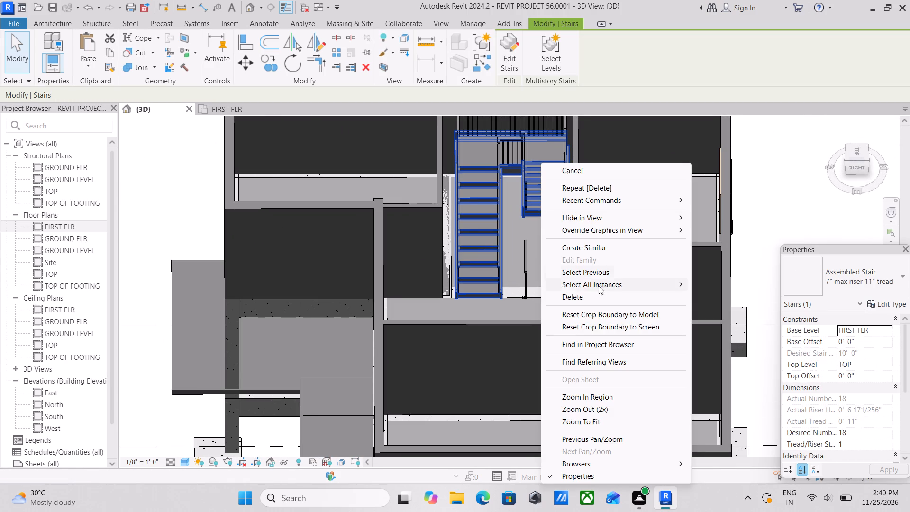
{"action": "left_click", "coordinate": [600, 293]}
{"action": "scroll", "coordinate": [531, 291], "scroll_direction": "down", "scroll_amount": 3}
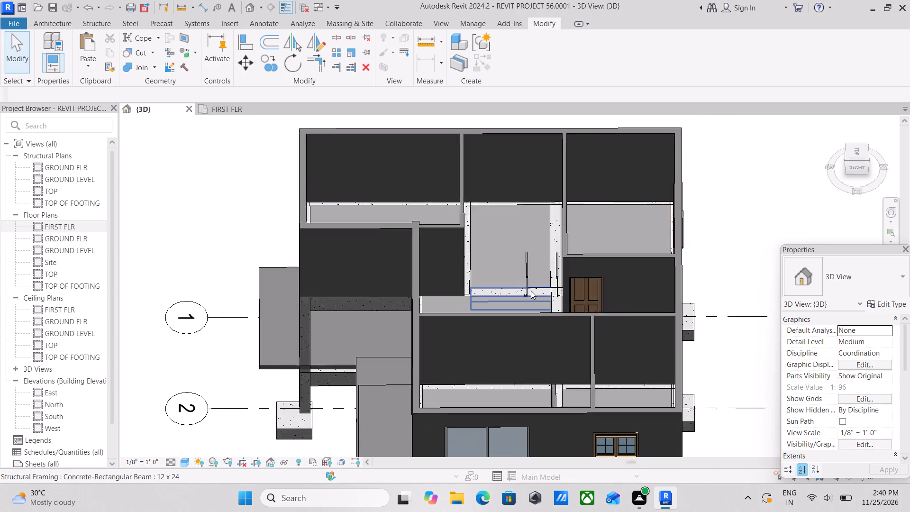
{"action": "middle_click_drag", "start_coordinate": [530, 288], "coordinate": [527, 377], "text": "shift"}
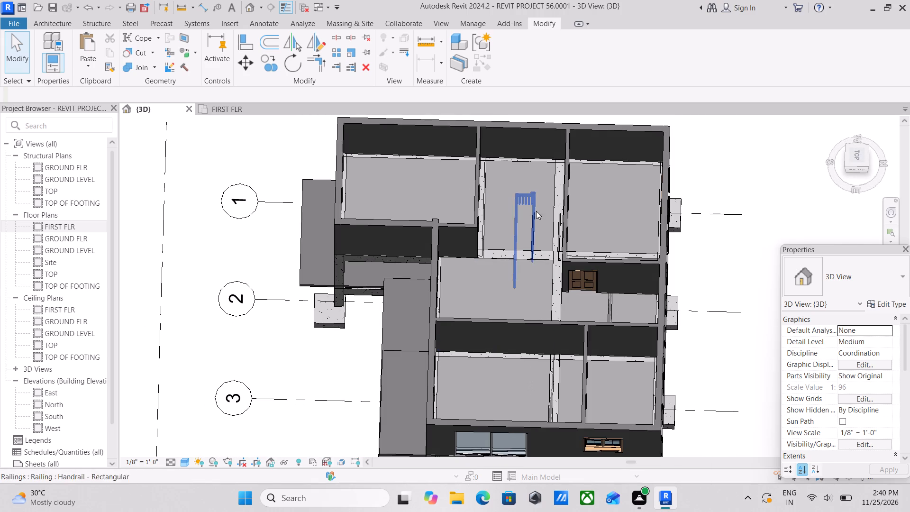
Examine the stairwell from above, including the FIRST FLR slab that covers the lower stair.
{"action": "middle_click_drag", "start_coordinate": [537, 220], "coordinate": [537, 228]}
{"action": "middle_click_drag", "start_coordinate": [531, 241], "coordinate": [539, 298], "text": "shift"}
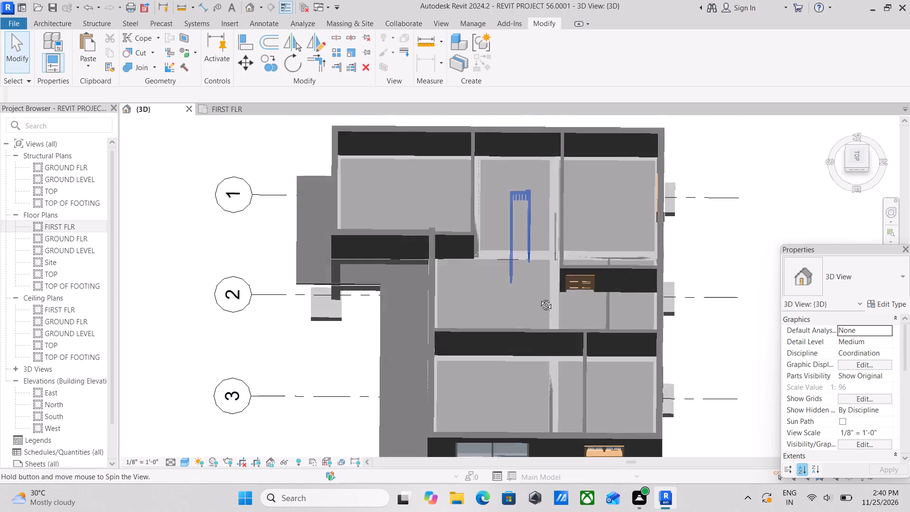
{"action": "middle_click_drag", "start_coordinate": [539, 298], "coordinate": [545, 329], "text": "shift"}
{"action": "scroll", "coordinate": [506, 165], "scroll_direction": "up", "scroll_amount": 2}
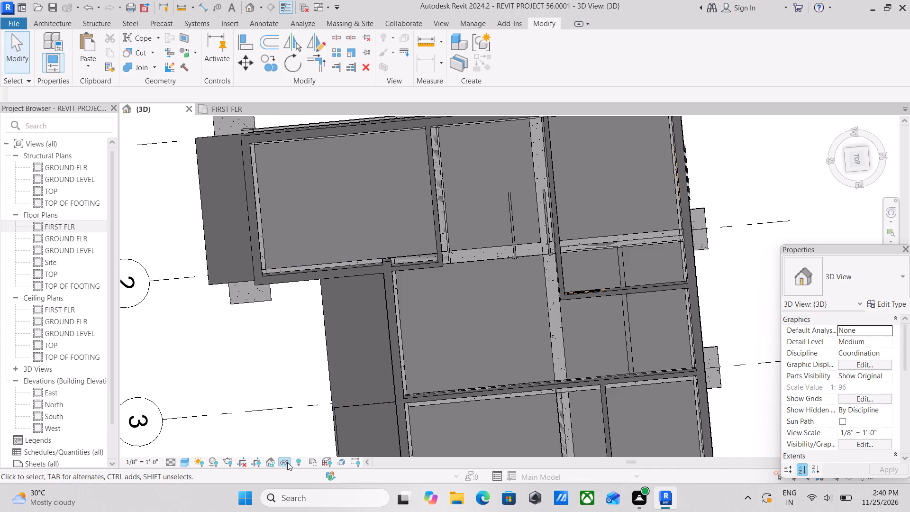
{"action": "scroll", "coordinate": [545, 154], "scroll_direction": "up", "scroll_amount": 2}
{"action": "middle_click_drag", "start_coordinate": [523, 163], "coordinate": [491, 211]}
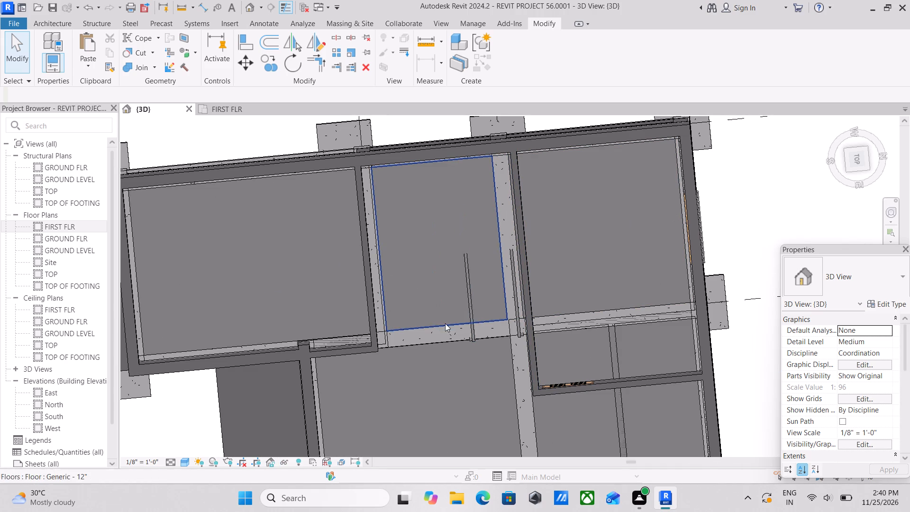
{"action": "left_click", "coordinate": [433, 325]}
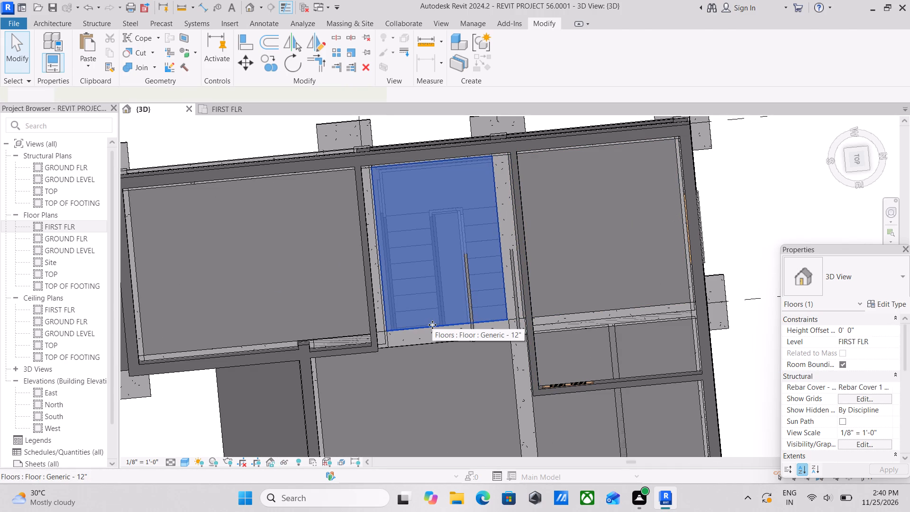
{"action": "key", "text": "Escape"}
{"action": "key", "text": "Escape"}
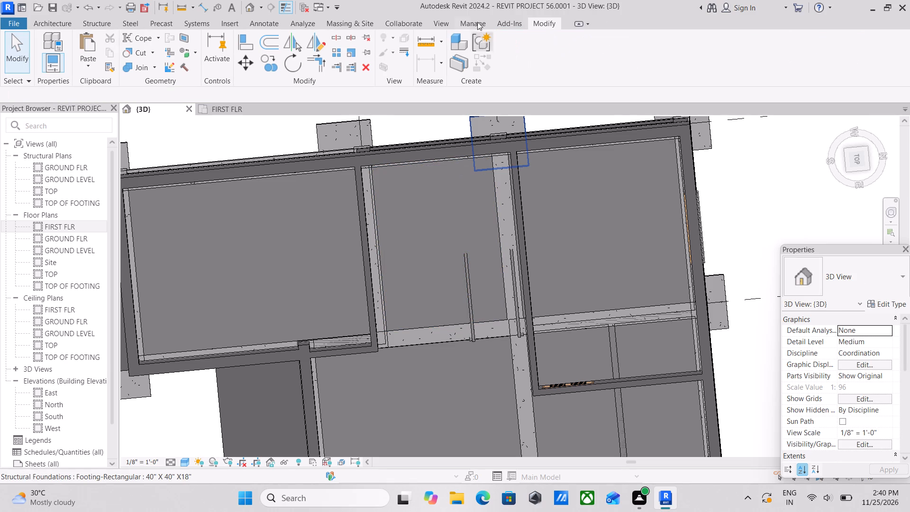
Start a shaft opening sketch and set the 3D view's visual style to Wireframe to expose the lower stair.
{"action": "left_click", "coordinate": [43, 22]}
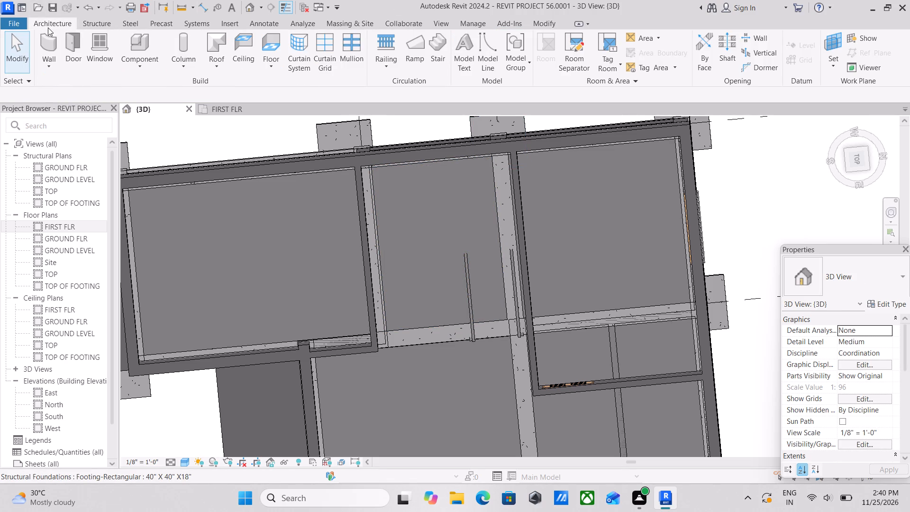
{"action": "left_click", "coordinate": [724, 48]}
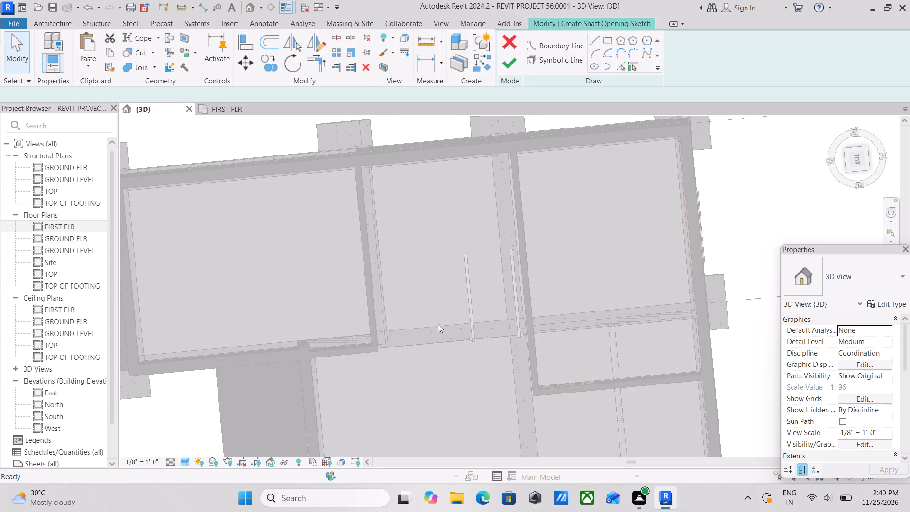
{"action": "scroll", "coordinate": [432, 351], "scroll_direction": "up", "scroll_amount": 2}
{"action": "scroll", "coordinate": [453, 328], "scroll_direction": "down", "scroll_amount": 3}
{"action": "middle_click_drag", "start_coordinate": [453, 328], "coordinate": [373, 301]}
{"action": "middle_click_drag", "start_coordinate": [444, 315], "coordinate": [429, 324]}
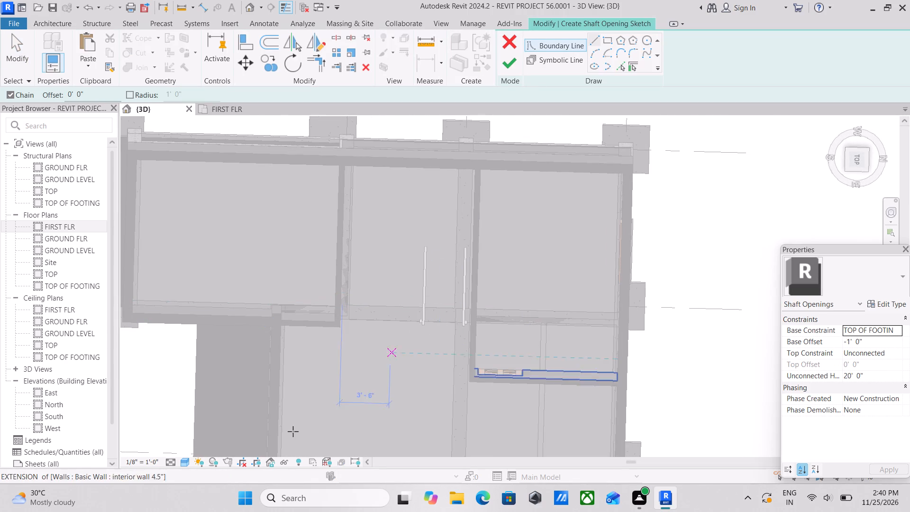
{"action": "left_click", "coordinate": [184, 460]}
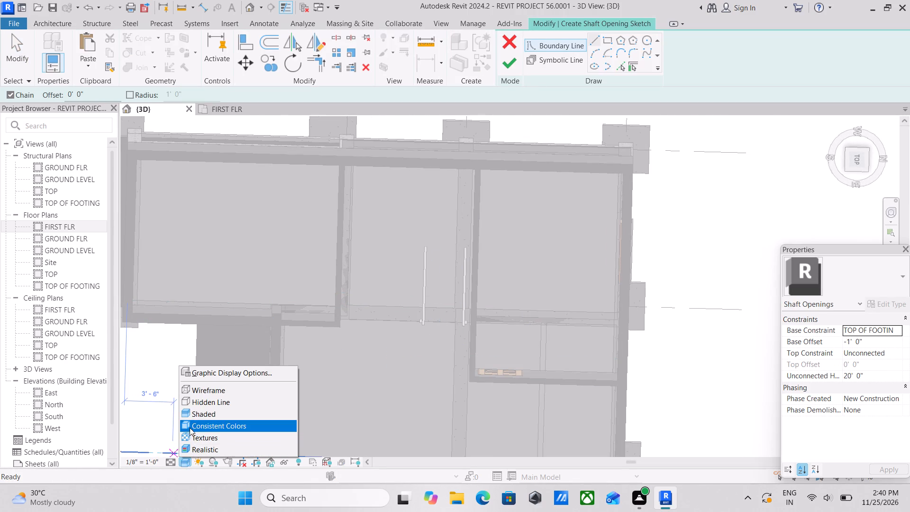
{"action": "left_click", "coordinate": [199, 388]}
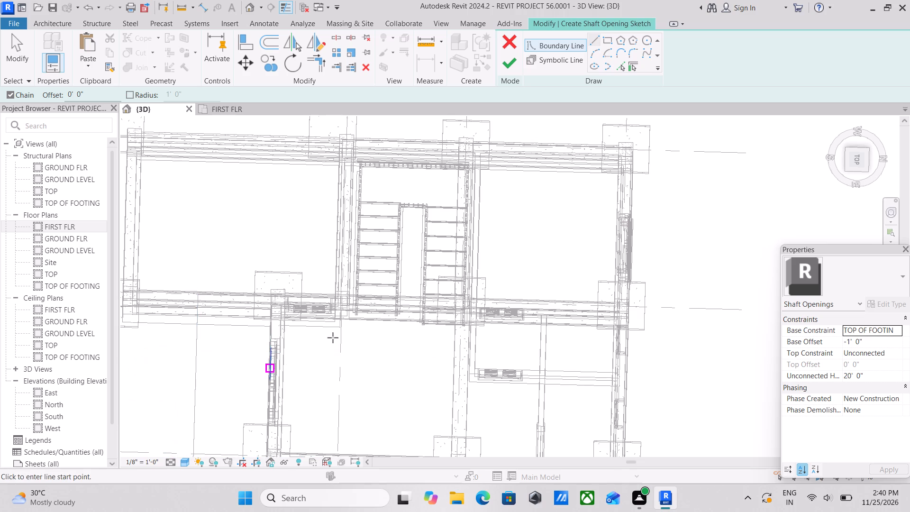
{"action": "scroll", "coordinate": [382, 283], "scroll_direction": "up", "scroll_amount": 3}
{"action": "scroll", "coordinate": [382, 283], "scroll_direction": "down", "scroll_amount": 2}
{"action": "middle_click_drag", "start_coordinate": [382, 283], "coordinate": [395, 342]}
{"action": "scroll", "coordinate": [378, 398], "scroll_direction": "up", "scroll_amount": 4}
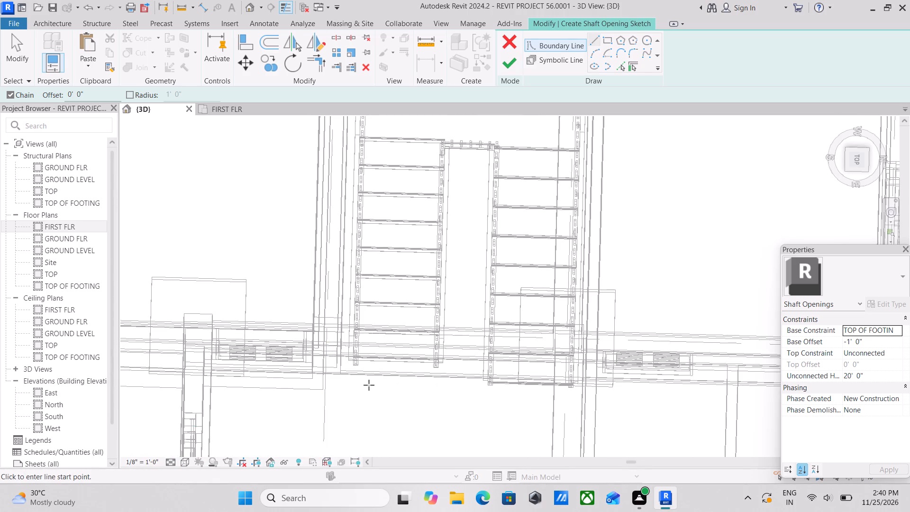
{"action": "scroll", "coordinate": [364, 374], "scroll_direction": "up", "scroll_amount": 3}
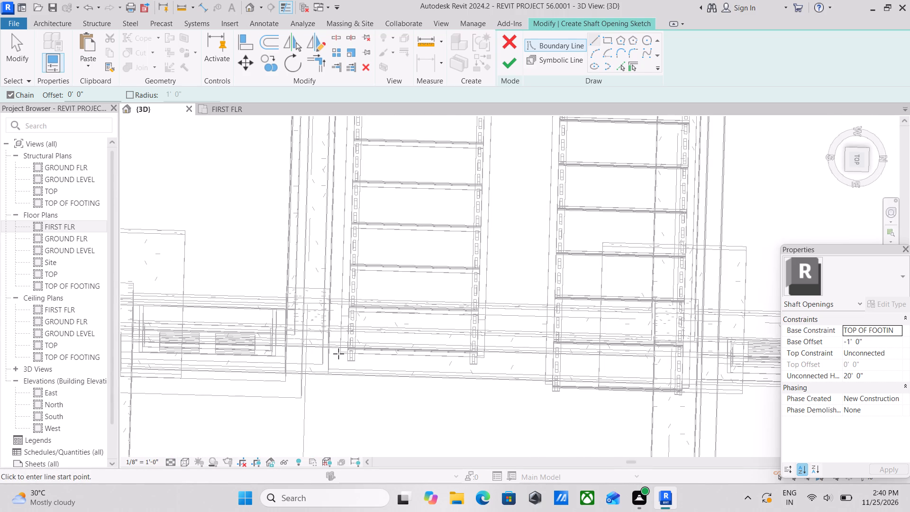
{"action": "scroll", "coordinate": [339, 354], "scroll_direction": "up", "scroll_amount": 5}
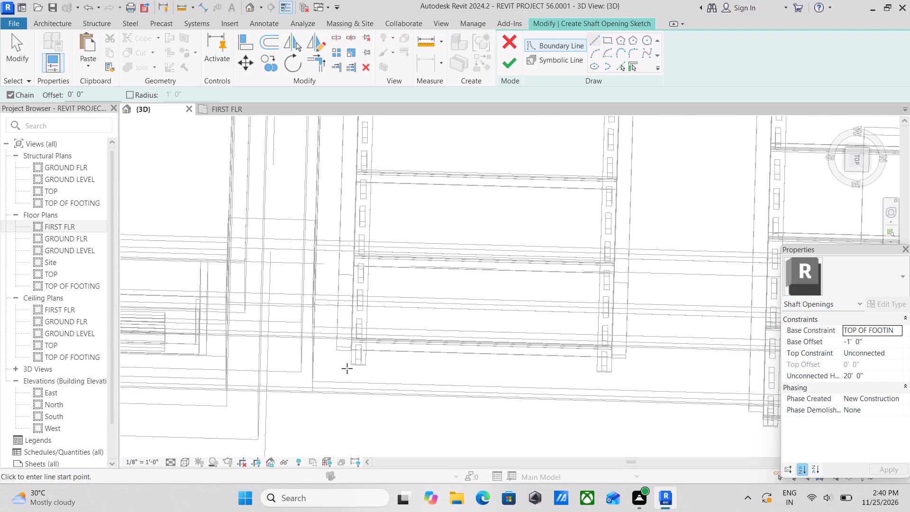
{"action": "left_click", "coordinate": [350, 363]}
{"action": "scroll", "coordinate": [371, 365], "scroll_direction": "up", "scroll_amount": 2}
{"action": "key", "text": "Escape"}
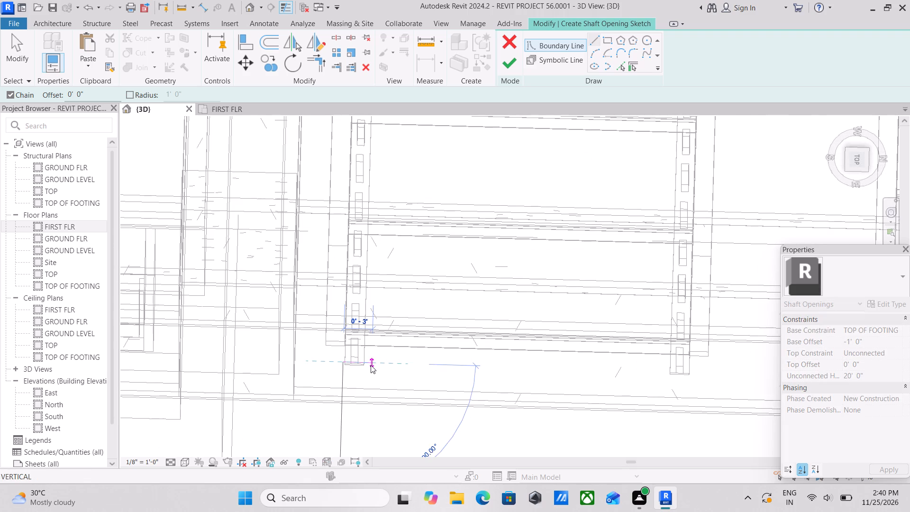
Draw the first shaft boundary line along the stair landing's full wall-side edge, from one outer stair corner to the other.
{"action": "scroll", "coordinate": [371, 365], "scroll_direction": "down", "scroll_amount": 9}
{"action": "scroll", "coordinate": [383, 249], "scroll_direction": "down", "scroll_amount": 1}
{"action": "middle_click_drag", "start_coordinate": [383, 249], "coordinate": [389, 365]}
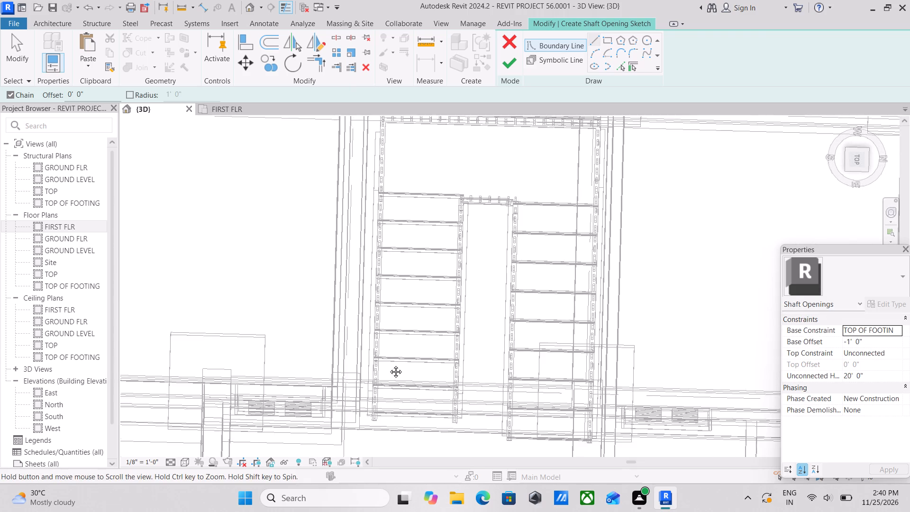
{"action": "middle_click_drag", "start_coordinate": [389, 365], "coordinate": [387, 387]}
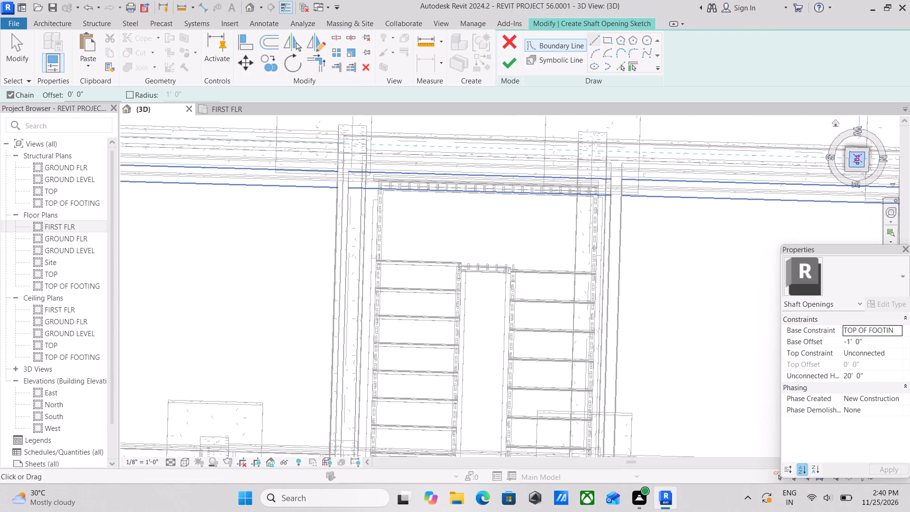
{"action": "left_click", "coordinate": [857, 158]}
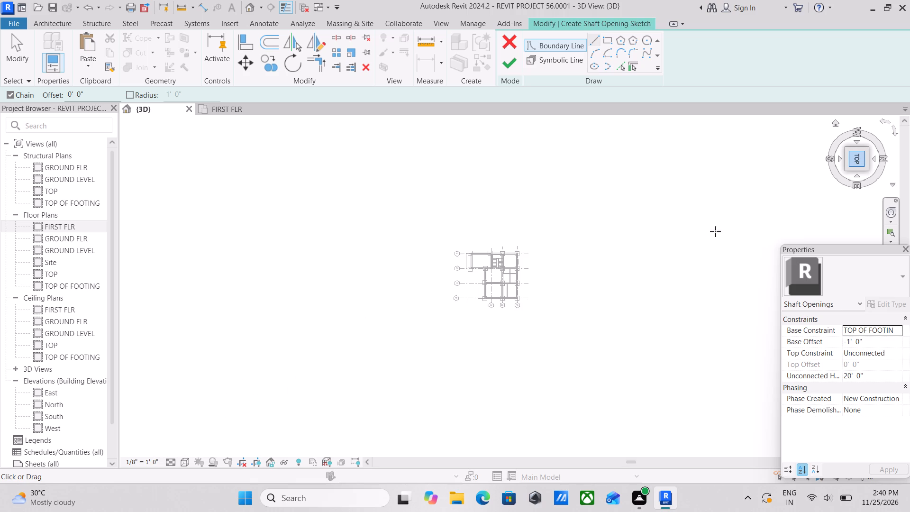
{"action": "scroll", "coordinate": [559, 246], "scroll_direction": "up", "scroll_amount": 5}
{"action": "scroll", "coordinate": [475, 266], "scroll_direction": "up", "scroll_amount": 4}
{"action": "scroll", "coordinate": [433, 273], "scroll_direction": "up", "scroll_amount": 4}
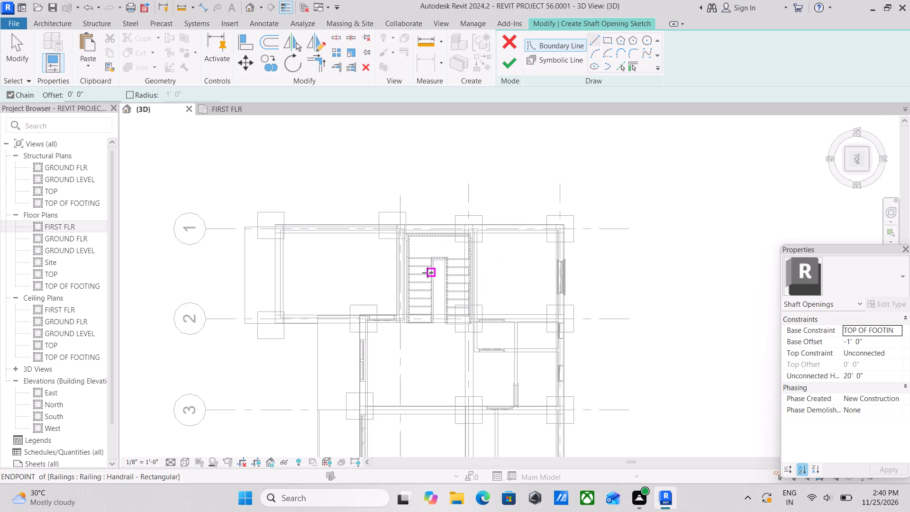
{"action": "scroll", "coordinate": [427, 273], "scroll_direction": "up", "scroll_amount": 4}
{"action": "scroll", "coordinate": [386, 209], "scroll_direction": "up", "scroll_amount": 8}
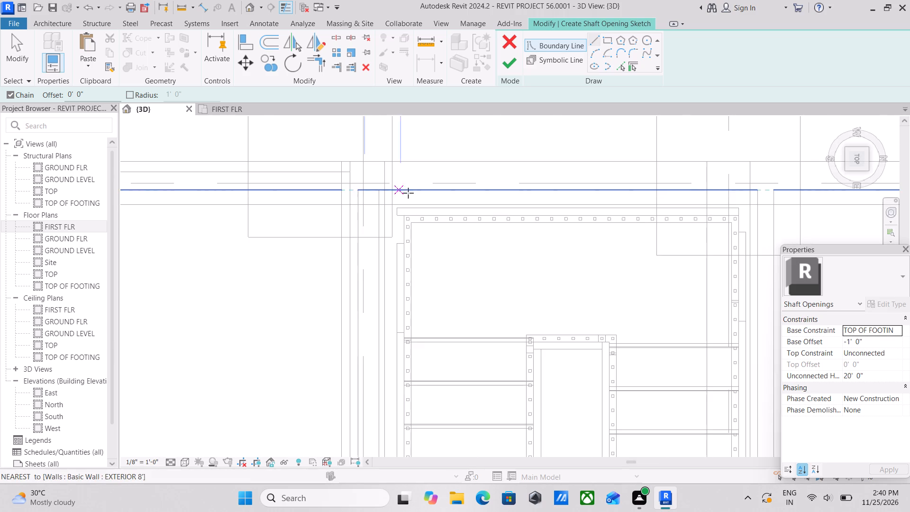
{"action": "scroll", "coordinate": [409, 192], "scroll_direction": "up", "scroll_amount": 8}
{"action": "left_click", "coordinate": [399, 245]}
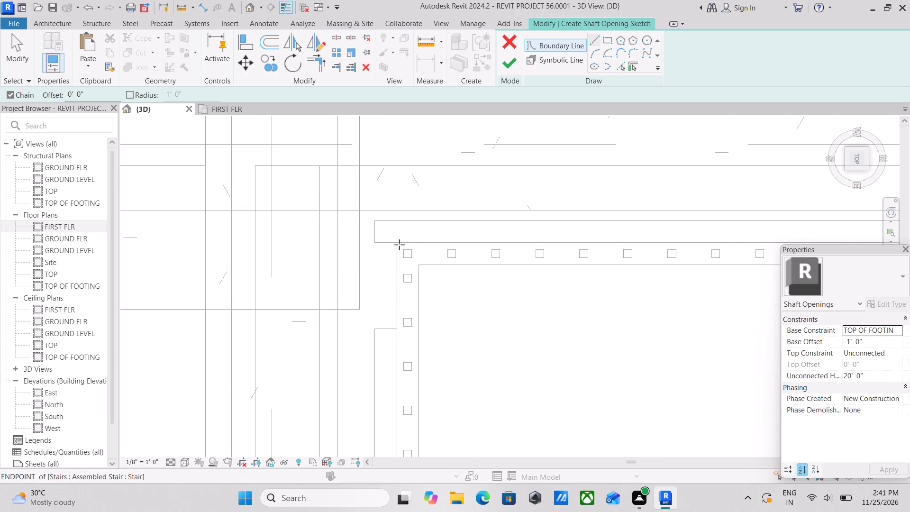
{"action": "middle_click_drag", "start_coordinate": [539, 239], "coordinate": [307, 235]}
{"action": "middle_click_drag", "start_coordinate": [611, 236], "coordinate": [380, 238]}
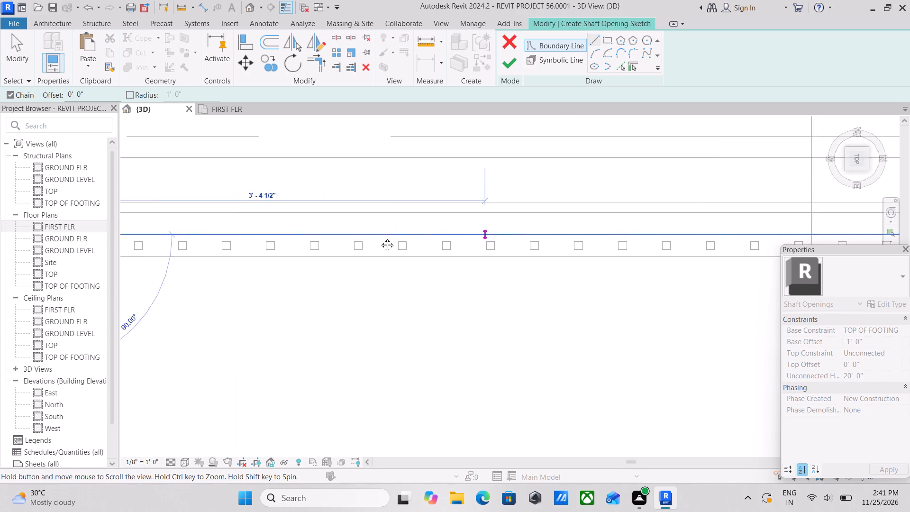
{"action": "middle_click_drag", "start_coordinate": [380, 238], "coordinate": [372, 239]}
{"action": "scroll", "coordinate": [566, 236], "scroll_direction": "down", "scroll_amount": 3}
{"action": "middle_click_drag", "start_coordinate": [566, 236], "coordinate": [305, 252]}
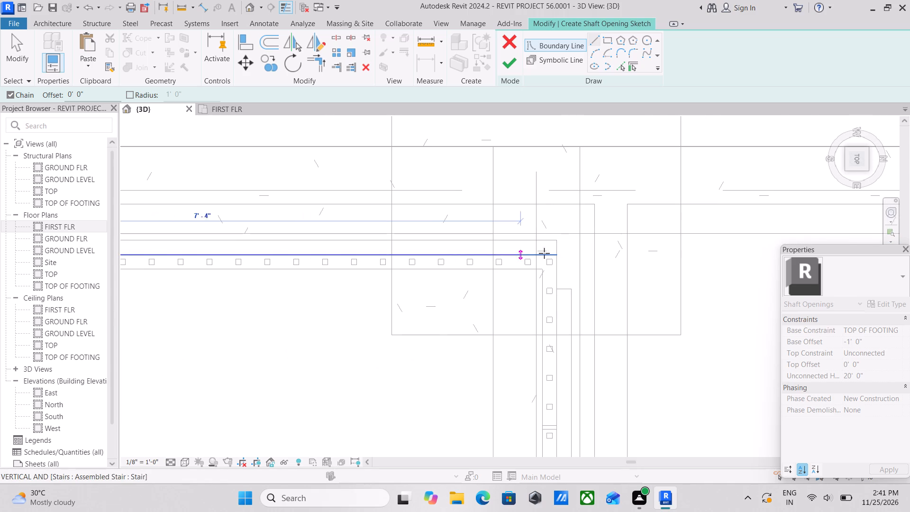
{"action": "left_click", "coordinate": [556, 255]}
Continue the shaft boundary about 11' along the outer edge of the adjoining stair flight to the flight's open end.
{"action": "middle_click_drag", "start_coordinate": [556, 286], "coordinate": [553, 283]}
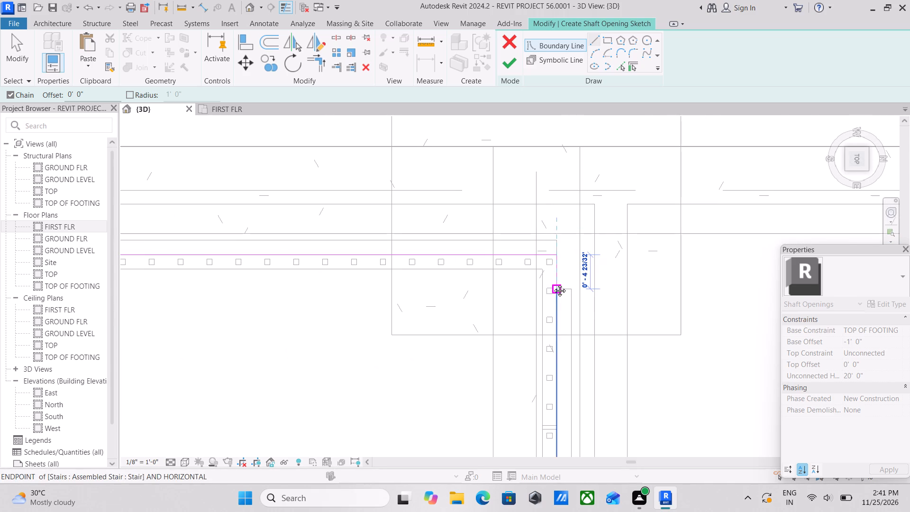
{"action": "middle_click_drag", "start_coordinate": [553, 283], "coordinate": [546, 170]}
{"action": "scroll", "coordinate": [533, 249], "scroll_direction": "down", "scroll_amount": 1}
{"action": "scroll", "coordinate": [518, 350], "scroll_direction": "down", "scroll_amount": 3}
{"action": "middle_click_drag", "start_coordinate": [518, 350], "coordinate": [520, 215]}
{"action": "scroll", "coordinate": [539, 295], "scroll_direction": "down", "scroll_amount": 3}
{"action": "middle_click_drag", "start_coordinate": [539, 296], "coordinate": [540, 201]}
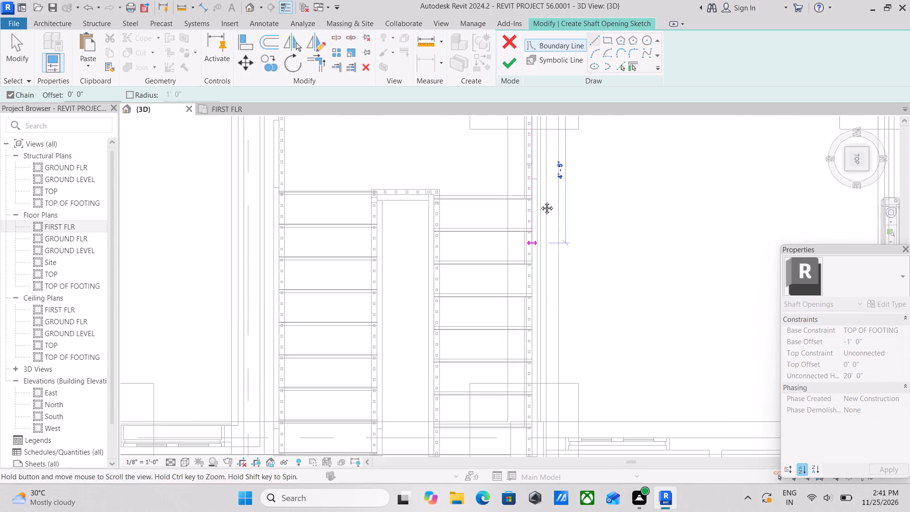
{"action": "middle_click_drag", "start_coordinate": [540, 201], "coordinate": [540, 200]}
{"action": "middle_click_drag", "start_coordinate": [554, 353], "coordinate": [533, 275]}
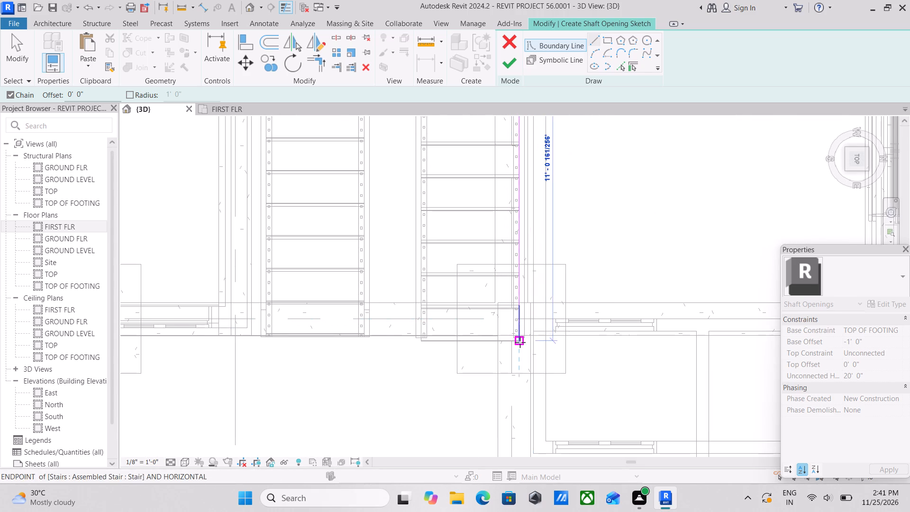
{"action": "scroll", "coordinate": [521, 325], "scroll_direction": "up", "scroll_amount": 6}
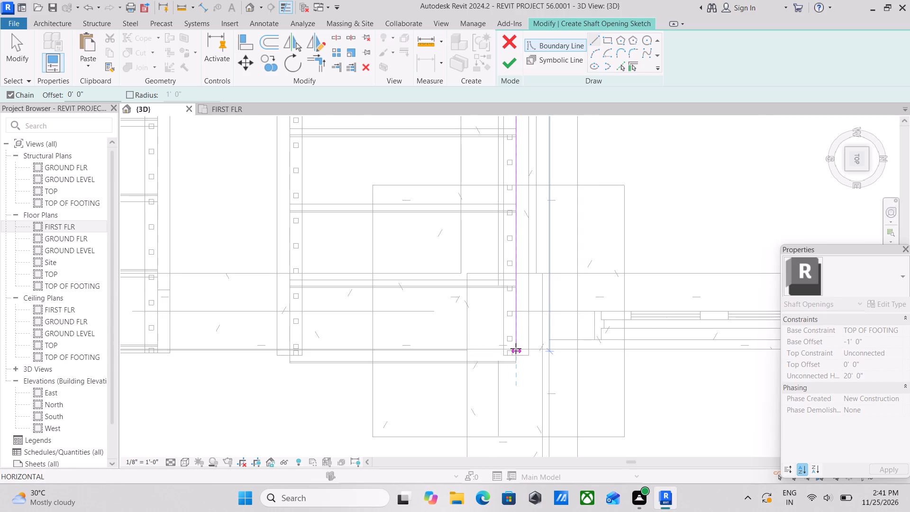
{"action": "scroll", "coordinate": [515, 364], "scroll_direction": "up", "scroll_amount": 11}
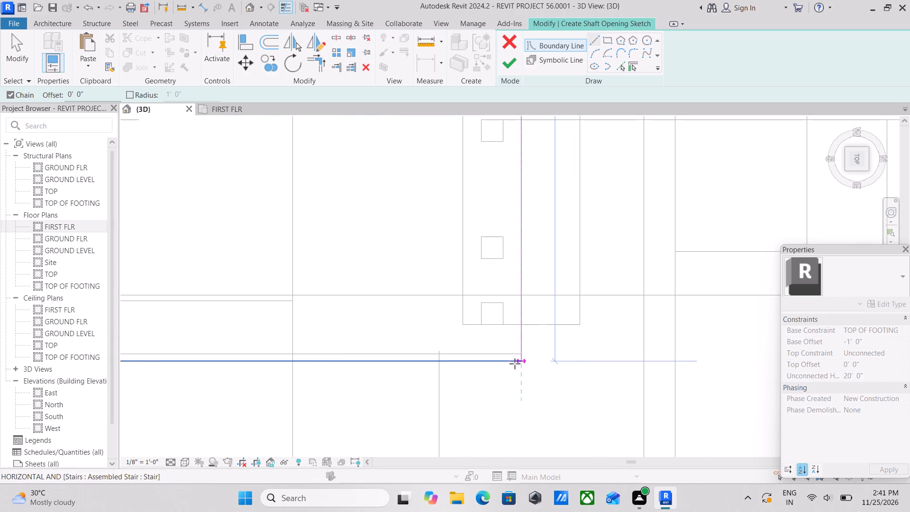
{"action": "left_click", "coordinate": [520, 362]}
Draw the next shaft boundary line 3' 0" across the flight's open end to its inner edge.
{"action": "middle_click_drag", "start_coordinate": [314, 354], "coordinate": [531, 363]}
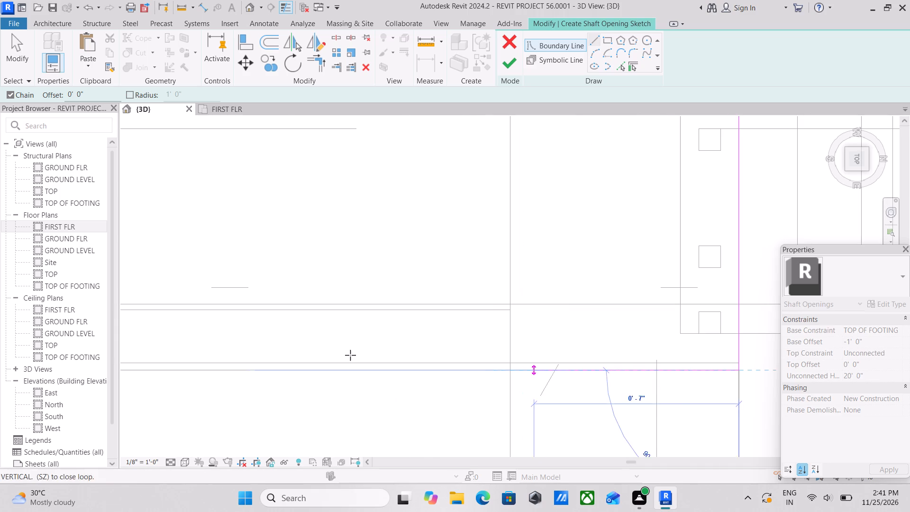
{"action": "scroll", "coordinate": [290, 346], "scroll_direction": "down", "scroll_amount": 1}
{"action": "middle_click_drag", "start_coordinate": [290, 346], "coordinate": [460, 345]}
{"action": "middle_click_drag", "start_coordinate": [325, 360], "coordinate": [402, 332]}
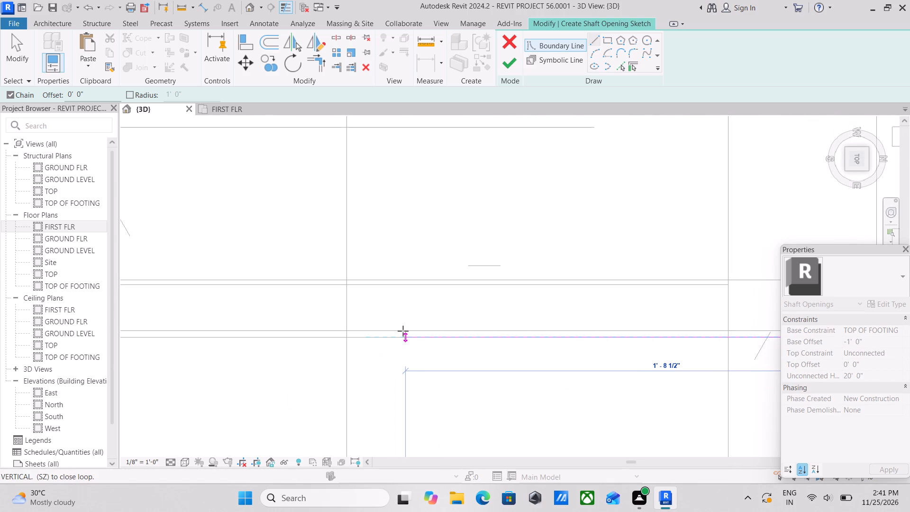
{"action": "scroll", "coordinate": [369, 342], "scroll_direction": "down", "scroll_amount": 2}
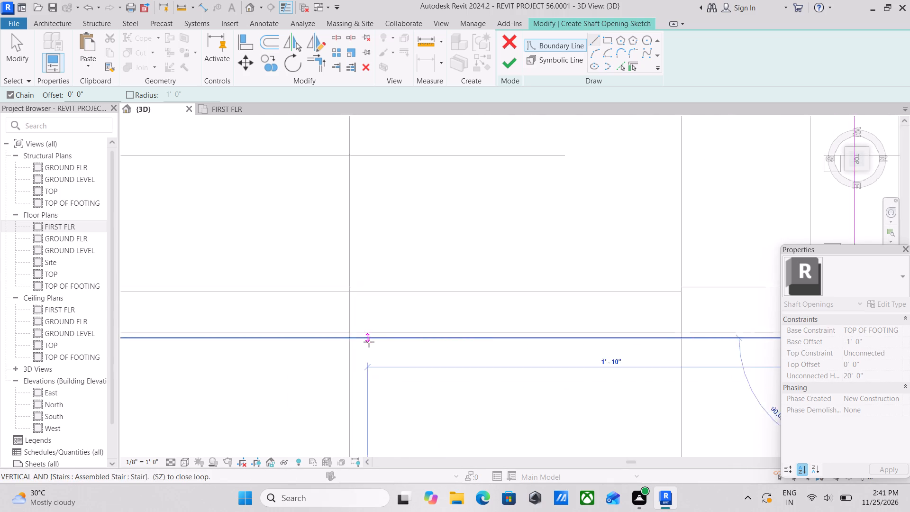
{"action": "scroll", "coordinate": [369, 342], "scroll_direction": "down", "scroll_amount": 12}
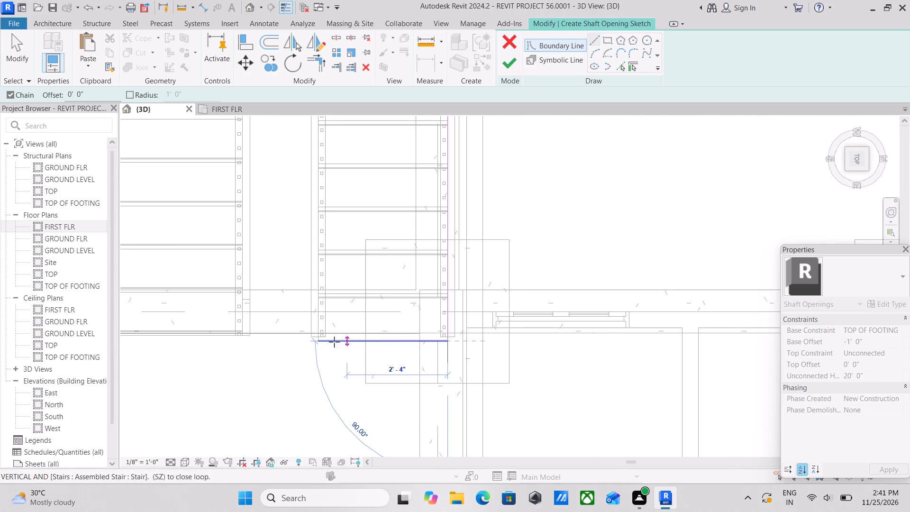
{"action": "scroll", "coordinate": [326, 341], "scroll_direction": "up", "scroll_amount": 9}
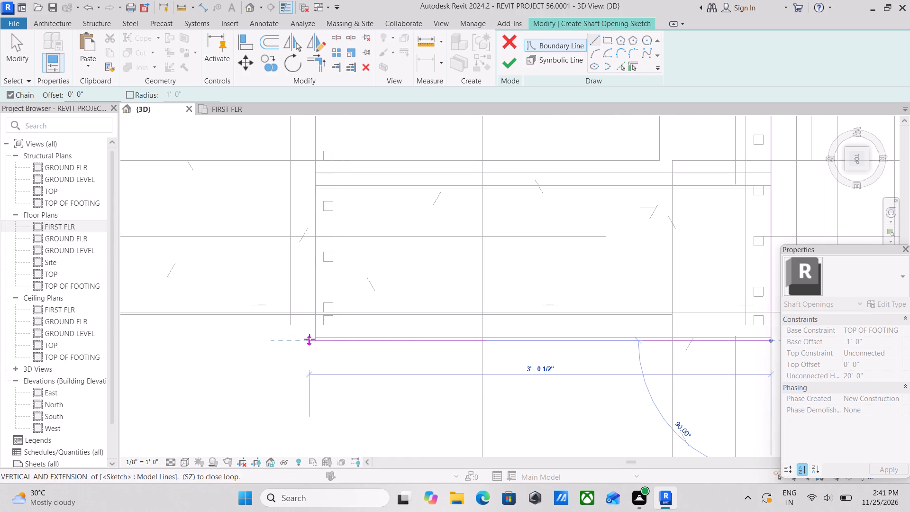
{"action": "left_click", "coordinate": [316, 339]}
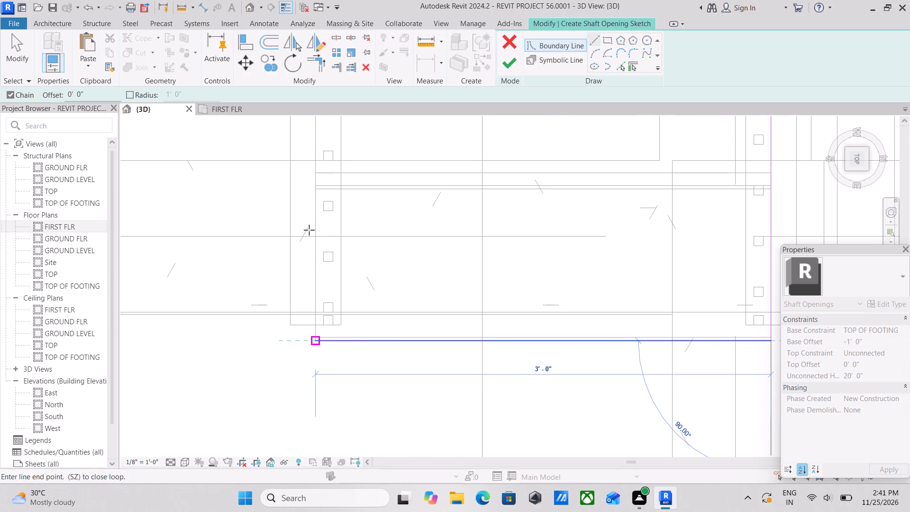
Continue the shaft boundary about 8' 1" along the inner edge of the flight, back to the landing.
{"action": "middle_click_drag", "start_coordinate": [309, 230], "coordinate": [330, 362]}
{"action": "scroll", "coordinate": [341, 231], "scroll_direction": "down", "scroll_amount": 1}
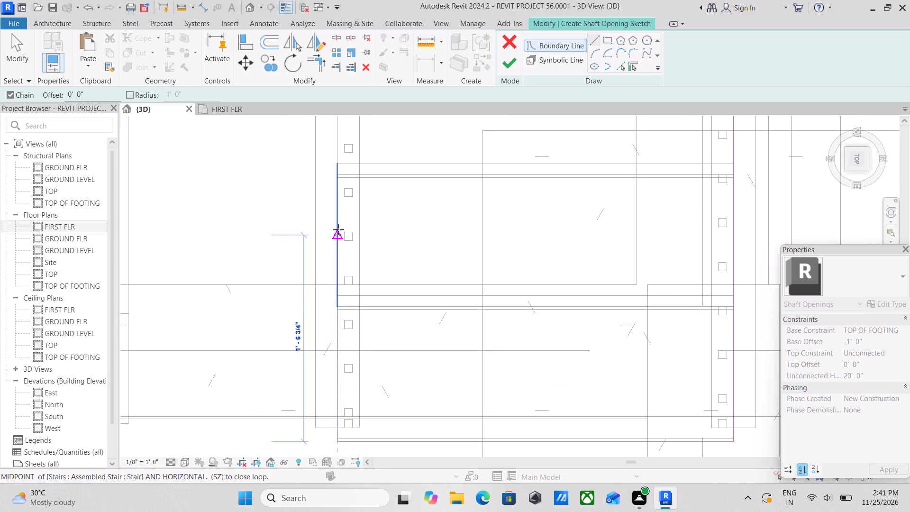
{"action": "scroll", "coordinate": [338, 229], "scroll_direction": "down", "scroll_amount": 3}
{"action": "middle_click_drag", "start_coordinate": [338, 229], "coordinate": [338, 363]}
{"action": "middle_click_drag", "start_coordinate": [331, 226], "coordinate": [324, 373]}
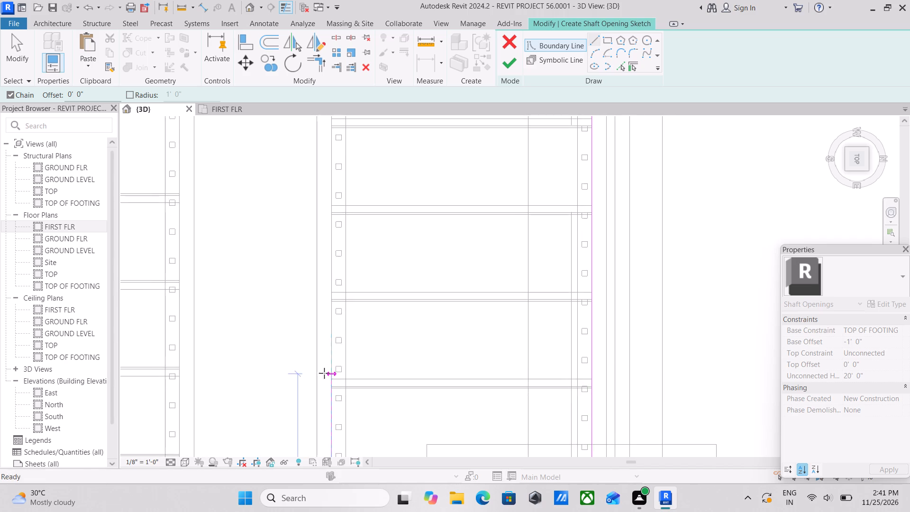
{"action": "scroll", "coordinate": [313, 212], "scroll_direction": "down", "scroll_amount": 2}
{"action": "middle_click_drag", "start_coordinate": [313, 212], "coordinate": [329, 361]}
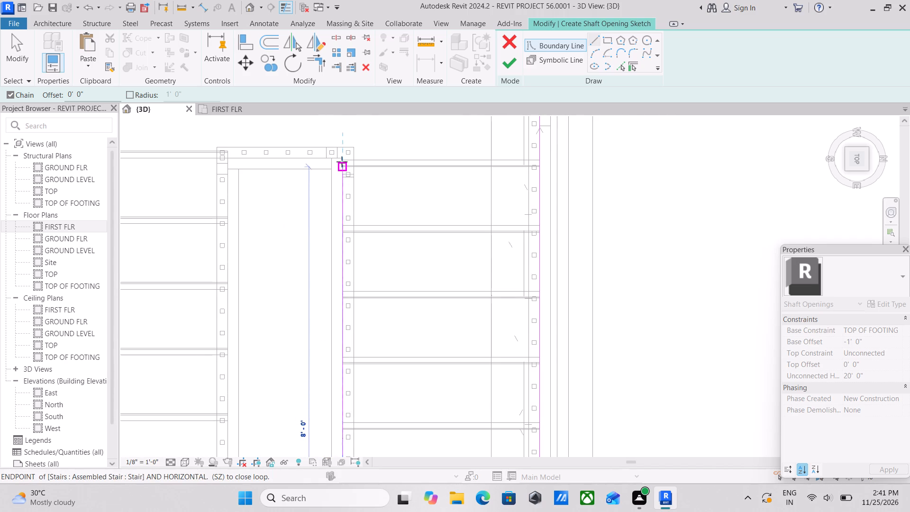
{"action": "left_click", "coordinate": [342, 159]}
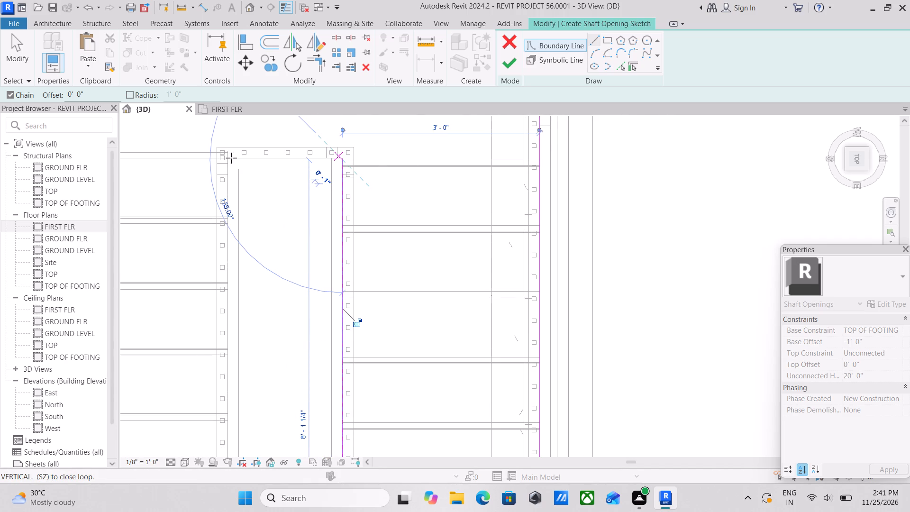
Stretch the end of the inner-edge boundary line slightly to meet the corner of the landing's inner edge.
{"action": "scroll", "coordinate": [231, 155], "scroll_direction": "up", "scroll_amount": 6}
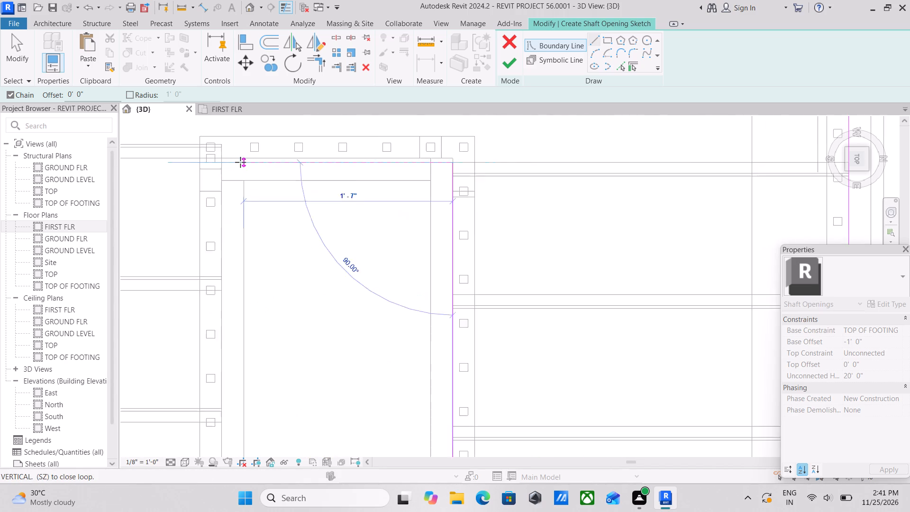
{"action": "key", "text": "Escape"}
{"action": "key", "text": "Escape"}
{"action": "key", "text": "Escape"}
{"action": "scroll", "coordinate": [488, 175], "scroll_direction": "up", "scroll_amount": 3}
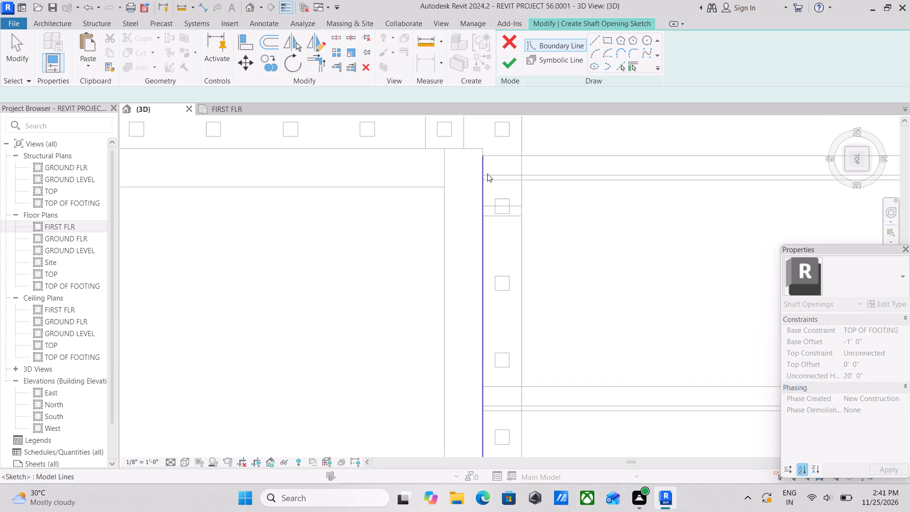
{"action": "left_click", "coordinate": [486, 172]}
{"action": "scroll", "coordinate": [484, 157], "scroll_direction": "up", "scroll_amount": 8}
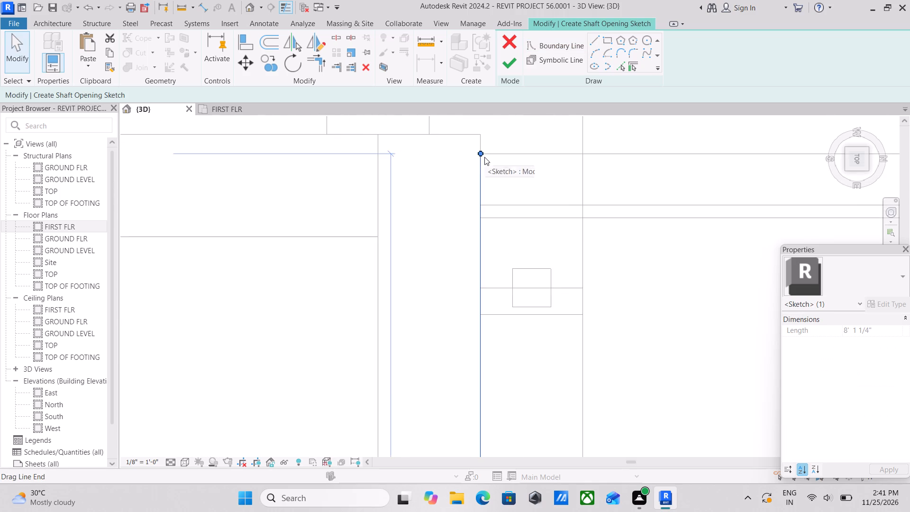
{"action": "scroll", "coordinate": [484, 157], "scroll_direction": "up", "scroll_amount": 3}
{"action": "middle_click_drag", "start_coordinate": [484, 157], "coordinate": [486, 295]}
{"action": "left_click_drag", "start_coordinate": [476, 289], "coordinate": [476, 290]}
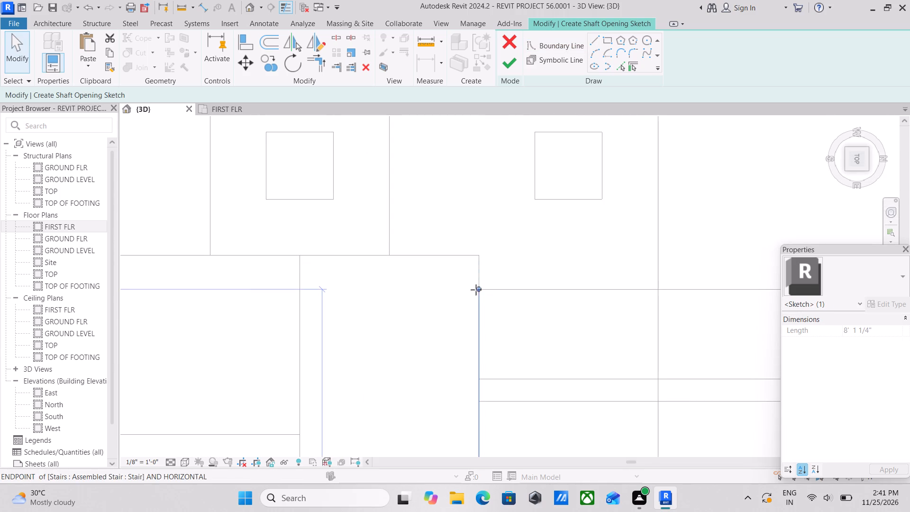
{"action": "left_click_drag", "start_coordinate": [476, 290], "coordinate": [475, 257]}
{"action": "key", "text": "Escape"}
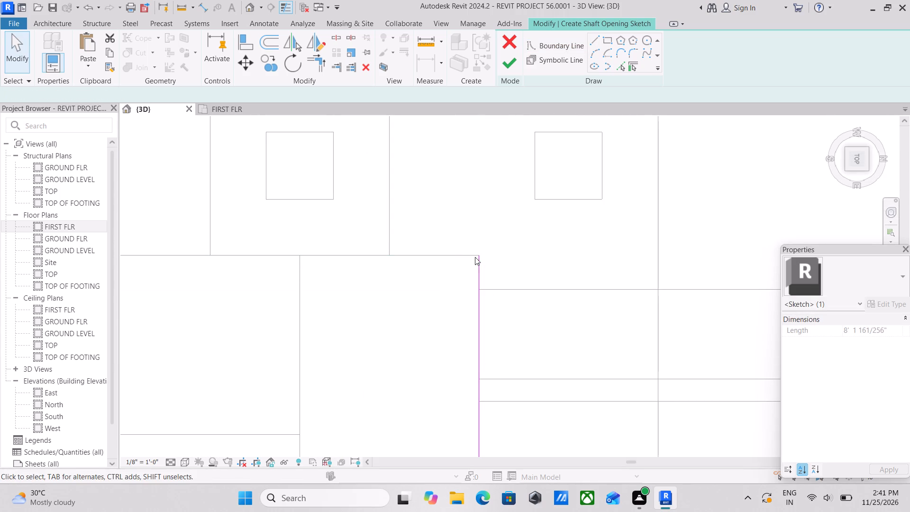
Draw a boundary line about 1' 9" along the landing's inner edge, across the gap to the opposite flight.
{"action": "left_click", "coordinate": [591, 36]}
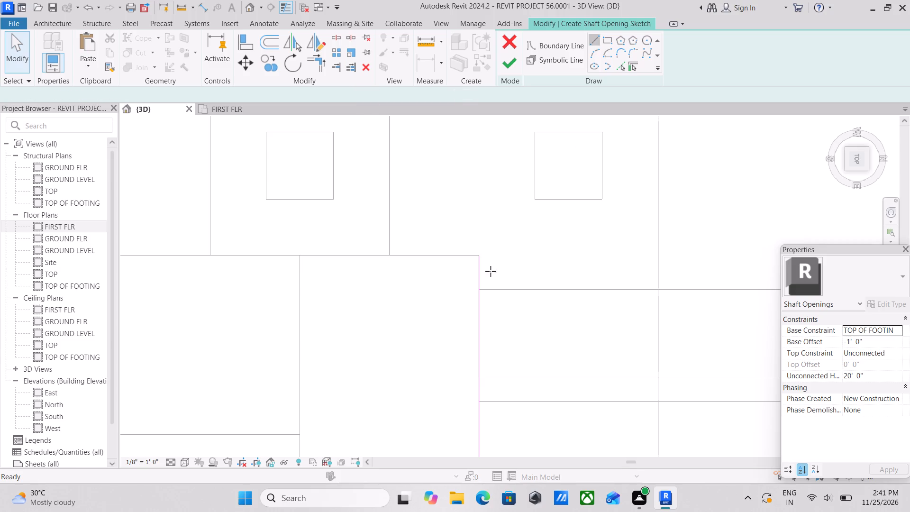
{"action": "left_click", "coordinate": [477, 255]}
{"action": "middle_click_drag", "start_coordinate": [178, 253], "coordinate": [481, 243]}
{"action": "middle_click_drag", "start_coordinate": [269, 242], "coordinate": [645, 252]}
{"action": "scroll", "coordinate": [423, 258], "scroll_direction": "down", "scroll_amount": 13}
{"action": "scroll", "coordinate": [336, 263], "scroll_direction": "down", "scroll_amount": 1}
{"action": "middle_click_drag", "start_coordinate": [337, 264], "coordinate": [429, 277]}
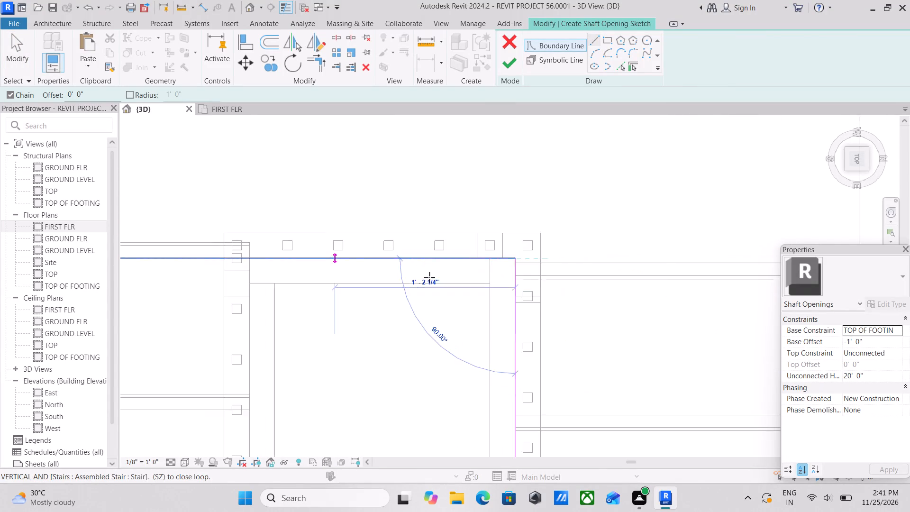
{"action": "middle_click_drag", "start_coordinate": [429, 277], "coordinate": [487, 278]}
{"action": "left_click", "coordinate": [398, 274]}
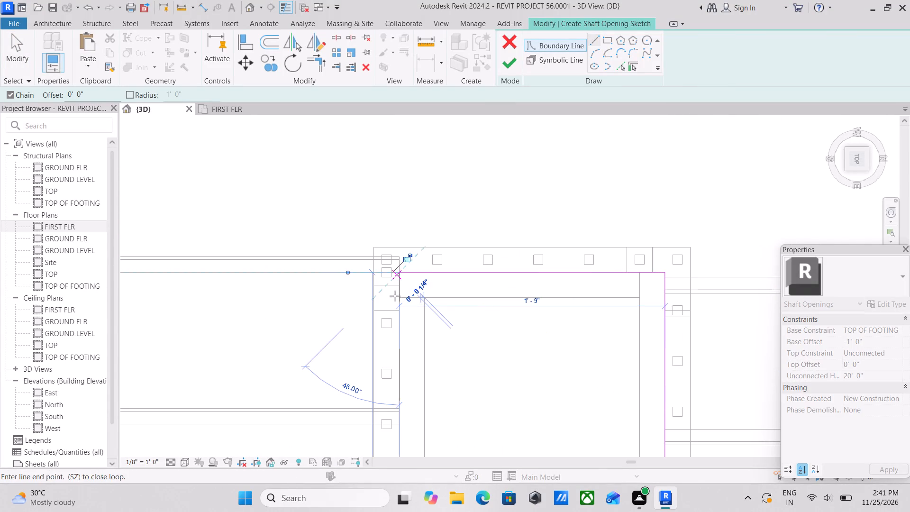
Continue the shaft boundary along the opposite flight's inner edge to the corner at its open end.
{"action": "middle_click_drag", "start_coordinate": [398, 326], "coordinate": [400, 179]}
{"action": "scroll", "coordinate": [372, 324], "scroll_direction": "down", "scroll_amount": 2}
{"action": "middle_click_drag", "start_coordinate": [373, 324], "coordinate": [371, 191]}
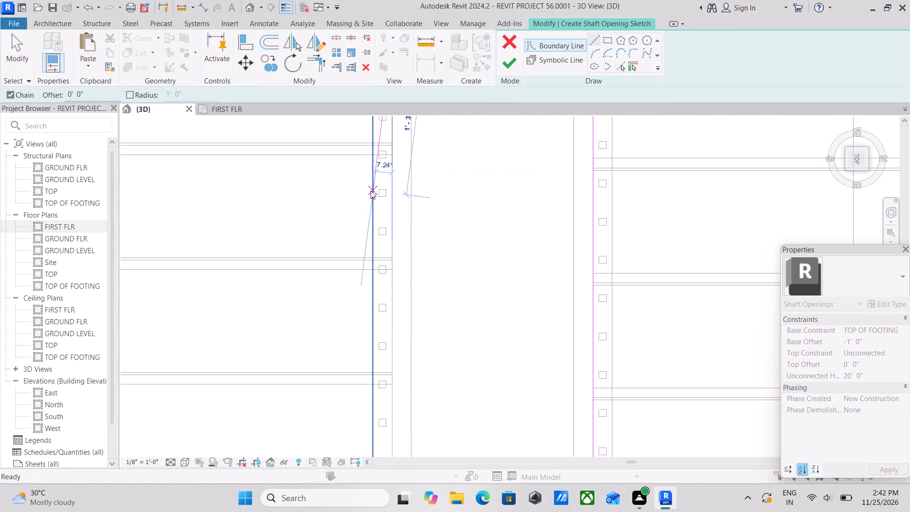
{"action": "scroll", "coordinate": [386, 333], "scroll_direction": "down", "scroll_amount": 1}
{"action": "middle_click_drag", "start_coordinate": [386, 333], "coordinate": [417, 219]}
{"action": "scroll", "coordinate": [424, 355], "scroll_direction": "down", "scroll_amount": 2}
{"action": "middle_click_drag", "start_coordinate": [424, 355], "coordinate": [442, 219]}
{"action": "scroll", "coordinate": [421, 281], "scroll_direction": "down", "scroll_amount": 1}
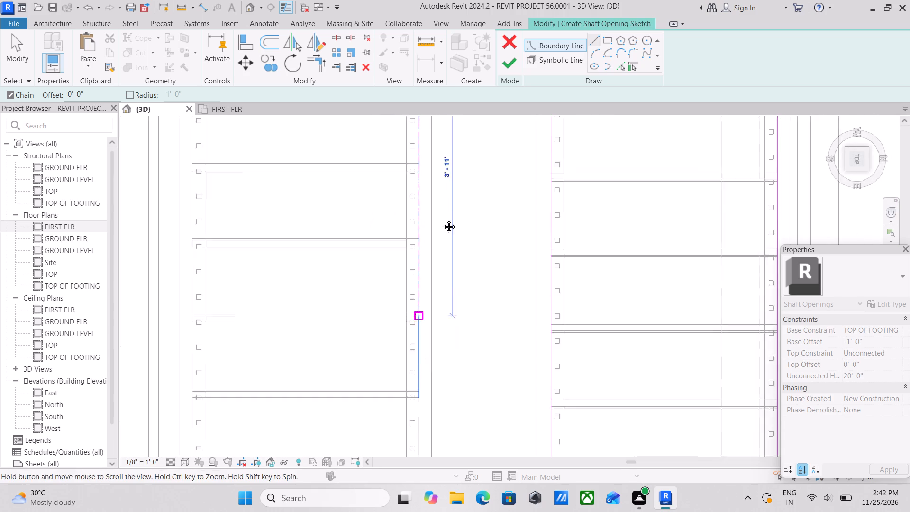
{"action": "middle_click_drag", "start_coordinate": [442, 219], "coordinate": [445, 208]}
{"action": "scroll", "coordinate": [437, 337], "scroll_direction": "down", "scroll_amount": 3}
{"action": "middle_click_drag", "start_coordinate": [437, 337], "coordinate": [431, 250]}
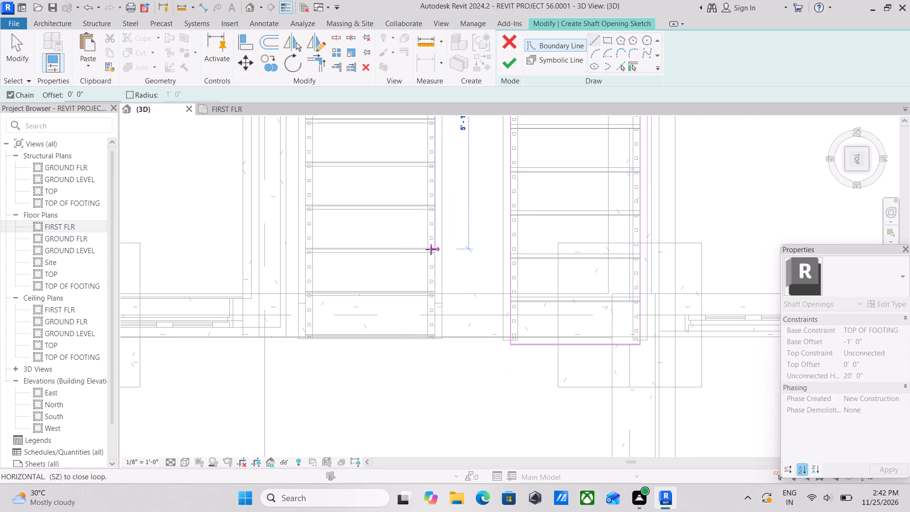
{"action": "scroll", "coordinate": [440, 323], "scroll_direction": "up", "scroll_amount": 5}
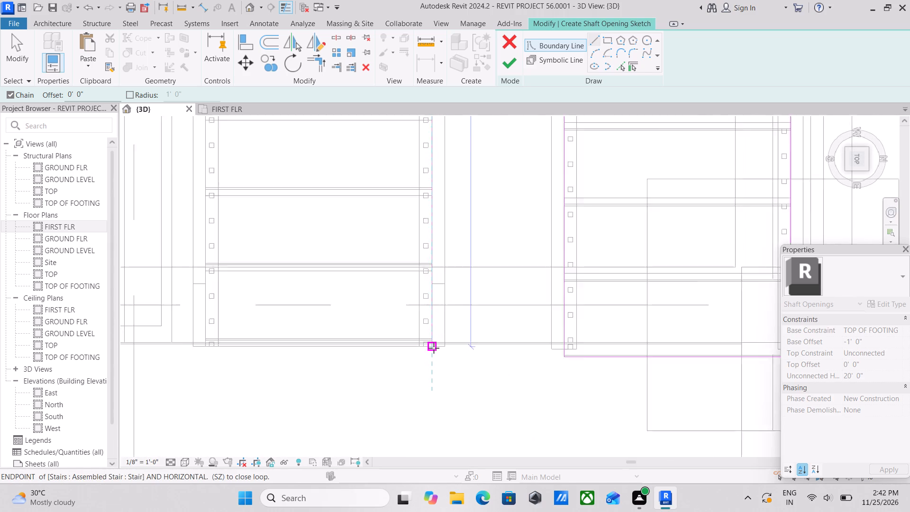
{"action": "scroll", "coordinate": [434, 348], "scroll_direction": "up", "scroll_amount": 9}
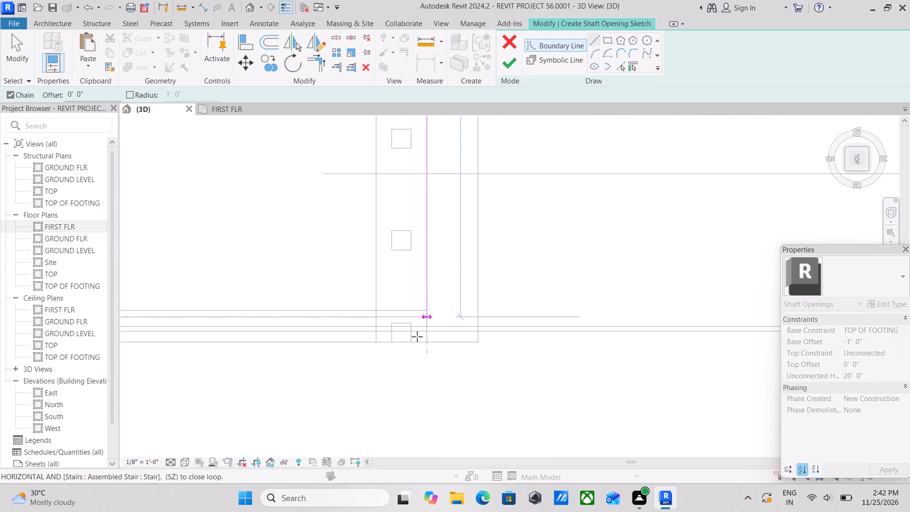
{"action": "left_click", "coordinate": [430, 339]}
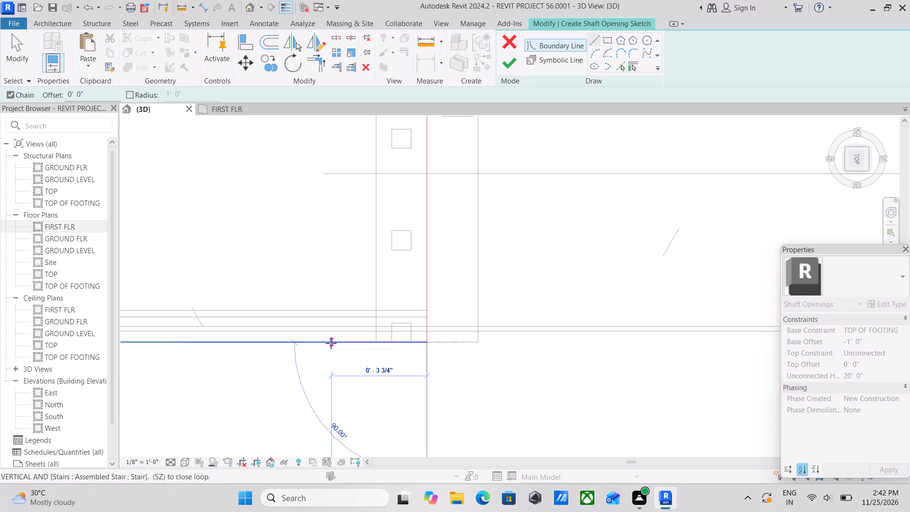
Draw the next boundary line 3' 0" across the opposite flight's open end to its outer edge.
{"action": "scroll", "coordinate": [331, 343], "scroll_direction": "down", "scroll_amount": 1}
{"action": "middle_click_drag", "start_coordinate": [331, 343], "coordinate": [643, 303]}
{"action": "scroll", "coordinate": [199, 294], "scroll_direction": "down", "scroll_amount": 3}
{"action": "middle_click_drag", "start_coordinate": [199, 294], "coordinate": [428, 293]}
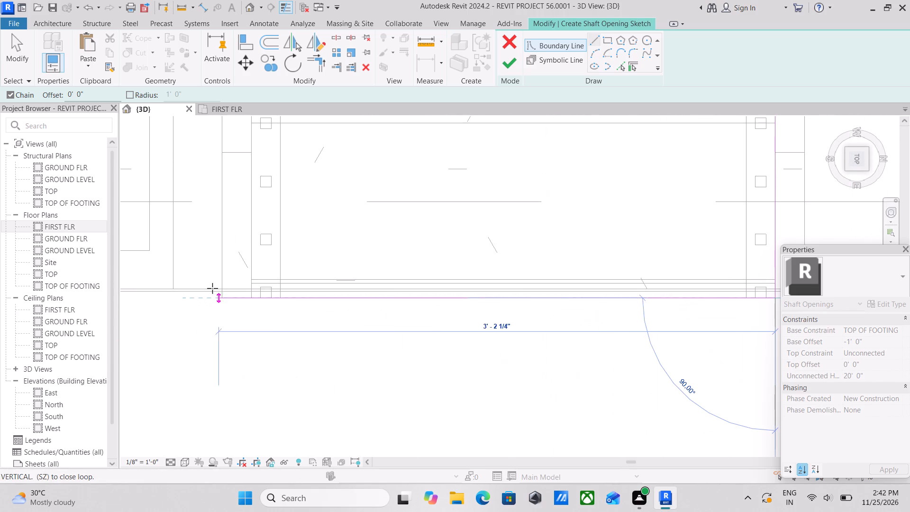
{"action": "left_click", "coordinate": [251, 298]}
Close the shaft boundary along the opposite flight's outer edge to the first line's landing corner, and finish the sketch.
{"action": "middle_click_drag", "start_coordinate": [257, 202], "coordinate": [288, 388]}
{"action": "scroll", "coordinate": [298, 224], "scroll_direction": "down", "scroll_amount": 1}
{"action": "middle_click_drag", "start_coordinate": [298, 224], "coordinate": [346, 383]}
{"action": "middle_click_drag", "start_coordinate": [331, 257], "coordinate": [341, 430]}
{"action": "scroll", "coordinate": [345, 249], "scroll_direction": "down", "scroll_amount": 2}
{"action": "middle_click_drag", "start_coordinate": [345, 249], "coordinate": [349, 399]}
{"action": "scroll", "coordinate": [345, 249], "scroll_direction": "down", "scroll_amount": 1}
{"action": "scroll", "coordinate": [349, 399], "scroll_direction": "up", "scroll_amount": 1}
{"action": "scroll", "coordinate": [350, 261], "scroll_direction": "down", "scroll_amount": 1}
{"action": "middle_click_drag", "start_coordinate": [350, 261], "coordinate": [357, 429]}
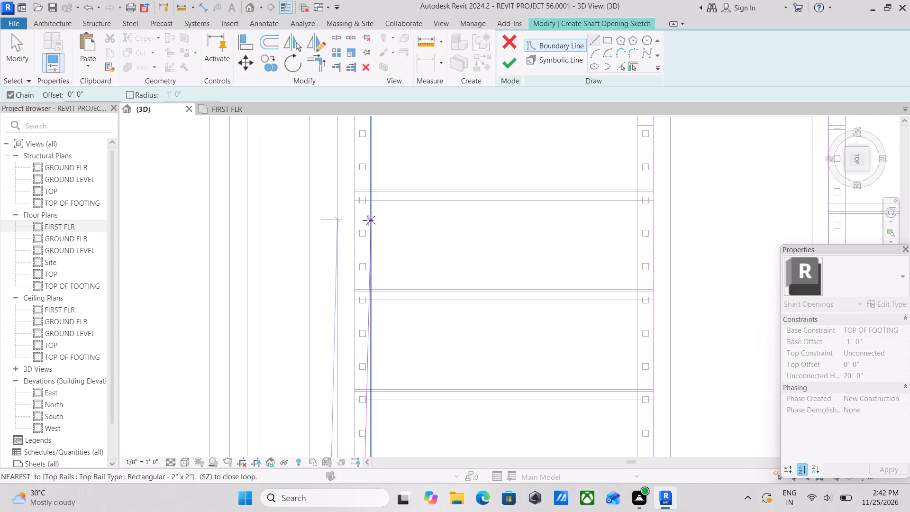
{"action": "middle_click_drag", "start_coordinate": [368, 221], "coordinate": [373, 368]}
{"action": "scroll", "coordinate": [352, 274], "scroll_direction": "down", "scroll_amount": 2}
{"action": "middle_click_drag", "start_coordinate": [352, 274], "coordinate": [337, 446]}
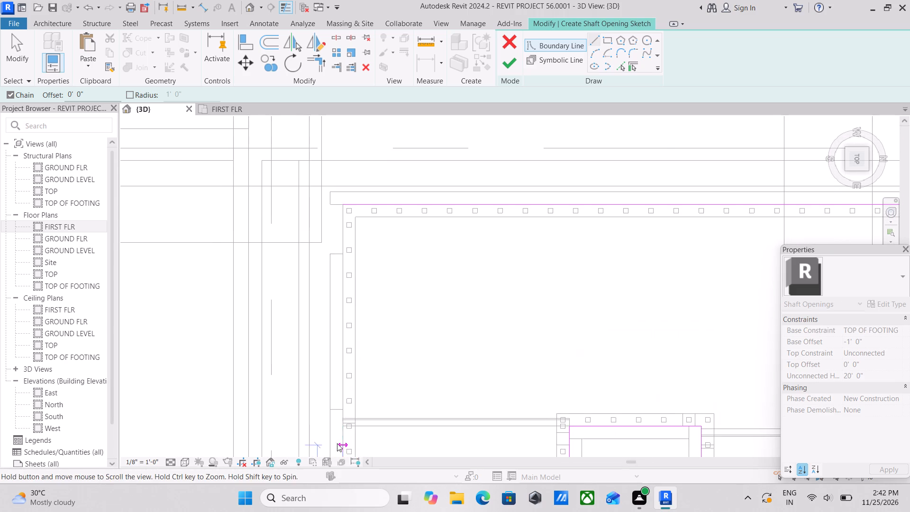
{"action": "scroll", "coordinate": [341, 207], "scroll_direction": "up", "scroll_amount": 5}
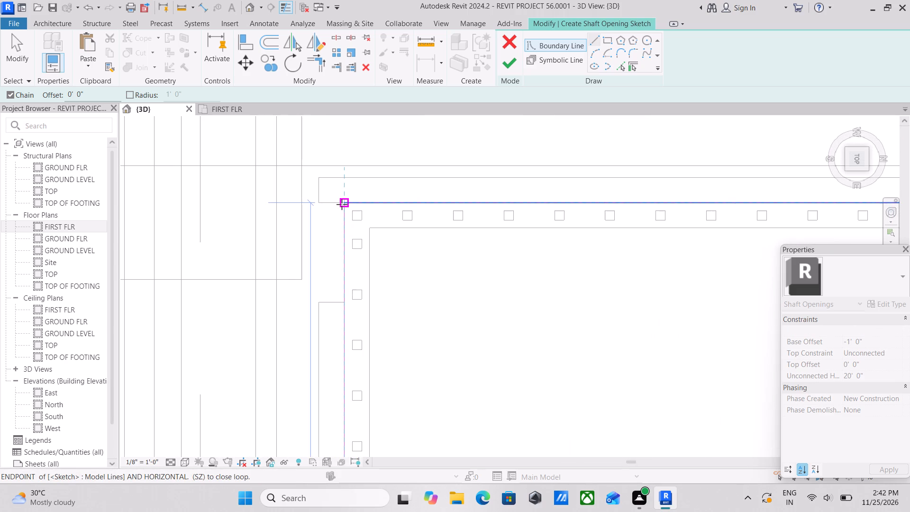
{"action": "left_click", "coordinate": [342, 204]}
{"action": "key", "text": "Escape"}
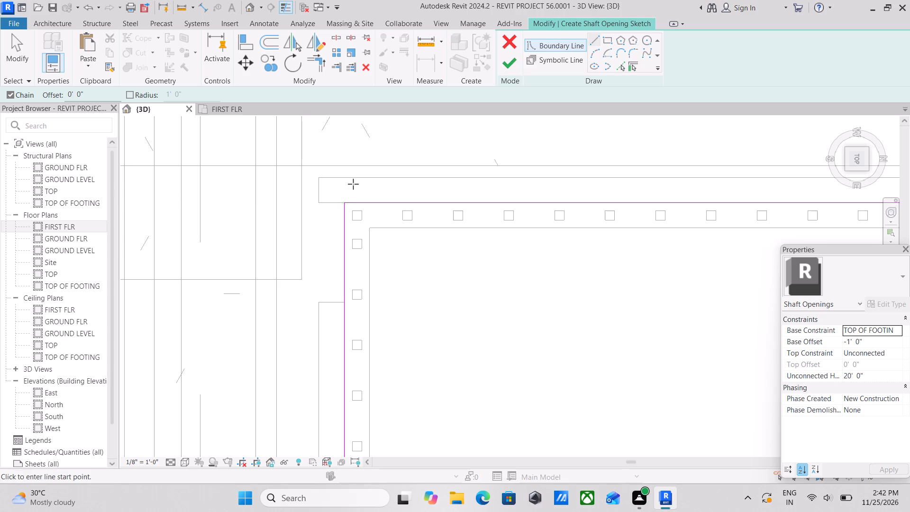
{"action": "left_click", "coordinate": [506, 60]}
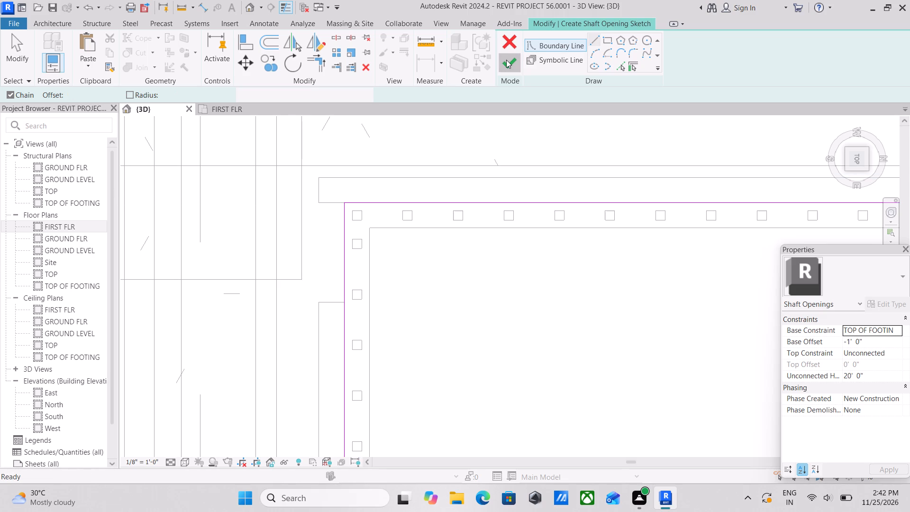
Turn the 3D view from top to an angled corner view and set its visual style to Shaded.
{"action": "scroll", "coordinate": [359, 248], "scroll_direction": "down", "scroll_amount": 4}
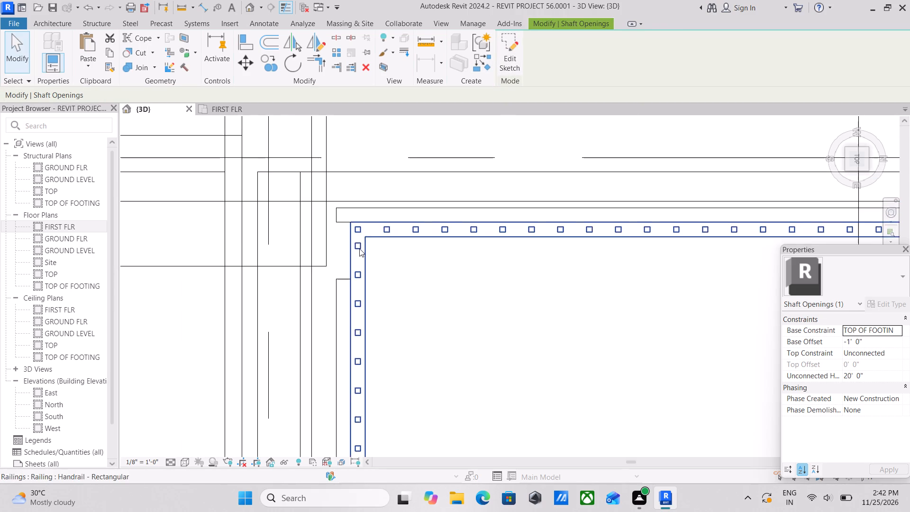
{"action": "scroll", "coordinate": [359, 248], "scroll_direction": "down", "scroll_amount": 10}
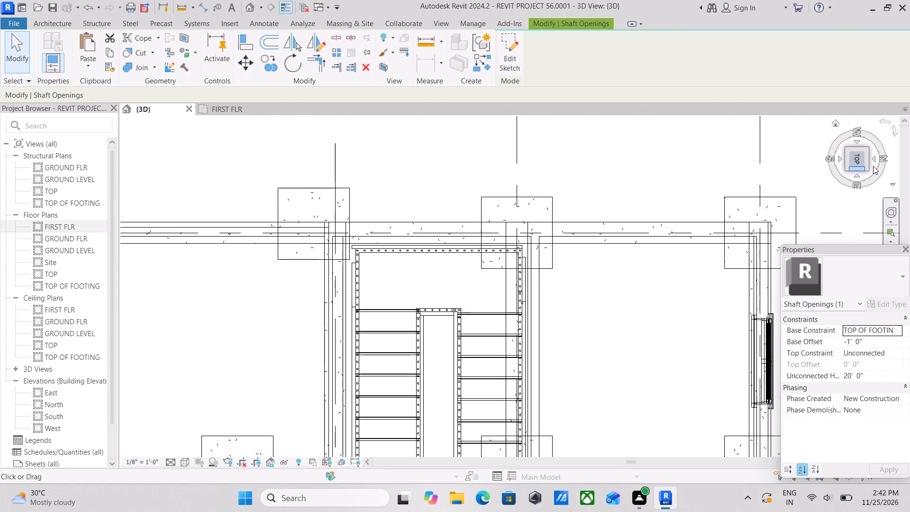
{"action": "left_click", "coordinate": [868, 168]}
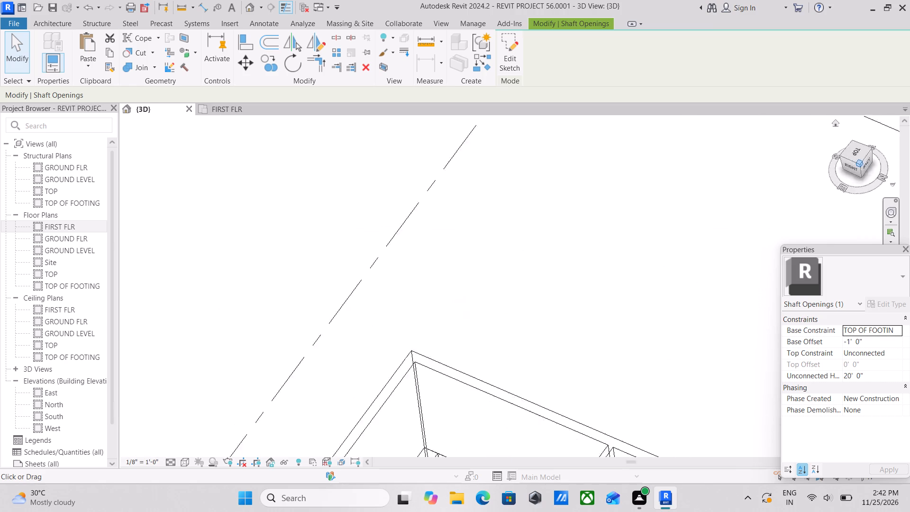
{"action": "middle_click_drag", "start_coordinate": [416, 346], "coordinate": [394, 236]}
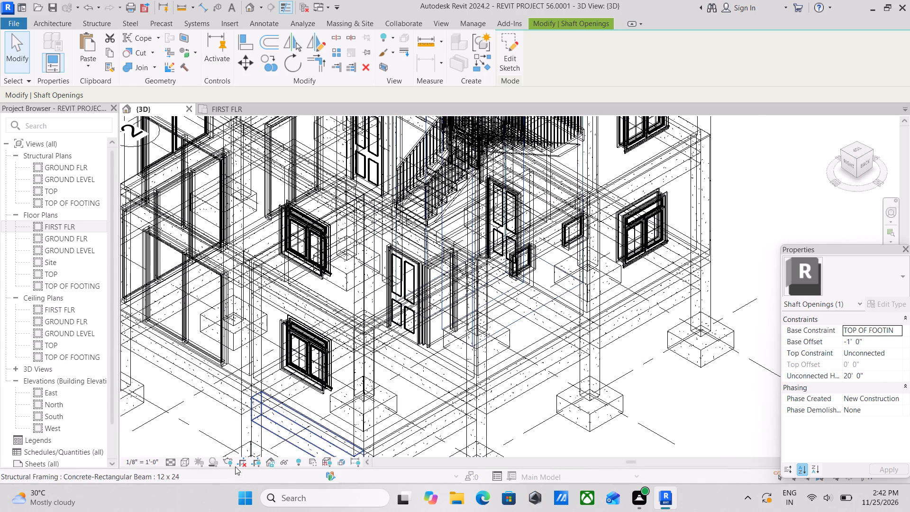
{"action": "left_click", "coordinate": [184, 463]}
{"action": "left_click", "coordinate": [198, 410]}
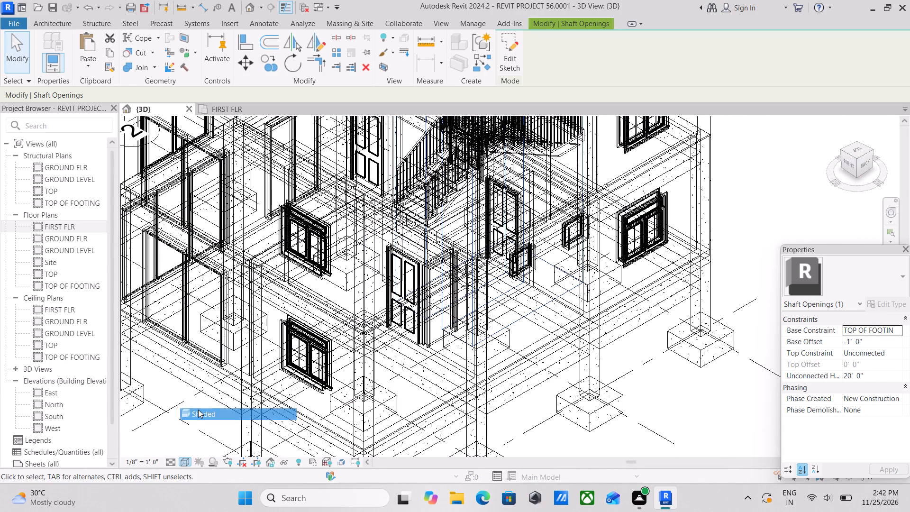
Examine the stairwell from above to check how the shaft opening cuts the floor around the stair.
{"action": "scroll", "coordinate": [335, 253], "scroll_direction": "down", "scroll_amount": 1}
{"action": "middle_click_drag", "start_coordinate": [349, 268], "coordinate": [426, 425]}
{"action": "scroll", "coordinate": [426, 425], "scroll_direction": "down", "scroll_amount": 1}
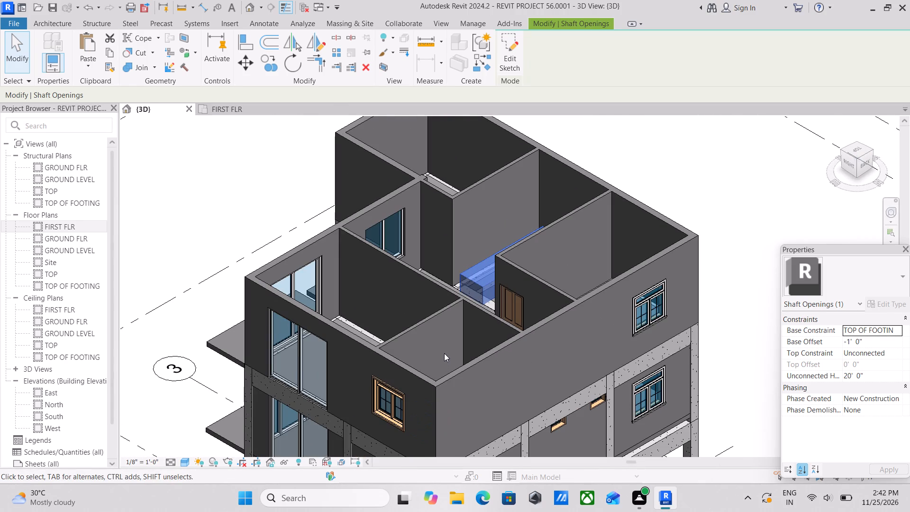
{"action": "key", "text": "Escape"}
{"action": "middle_click_drag", "start_coordinate": [488, 310], "coordinate": [568, 396], "text": "shift"}
{"action": "middle_click_drag", "start_coordinate": [577, 373], "coordinate": [612, 376], "text": "shift"}
{"action": "scroll", "coordinate": [605, 358], "scroll_direction": "up", "scroll_amount": 3}
{"action": "scroll", "coordinate": [556, 333], "scroll_direction": "up", "scroll_amount": 3}
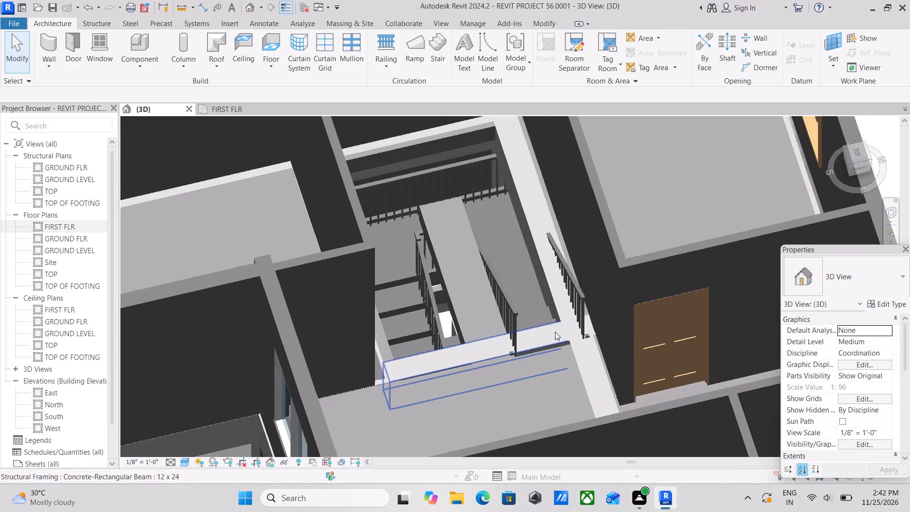
{"action": "middle_click_drag", "start_coordinate": [546, 303], "coordinate": [524, 309], "text": "shift"}
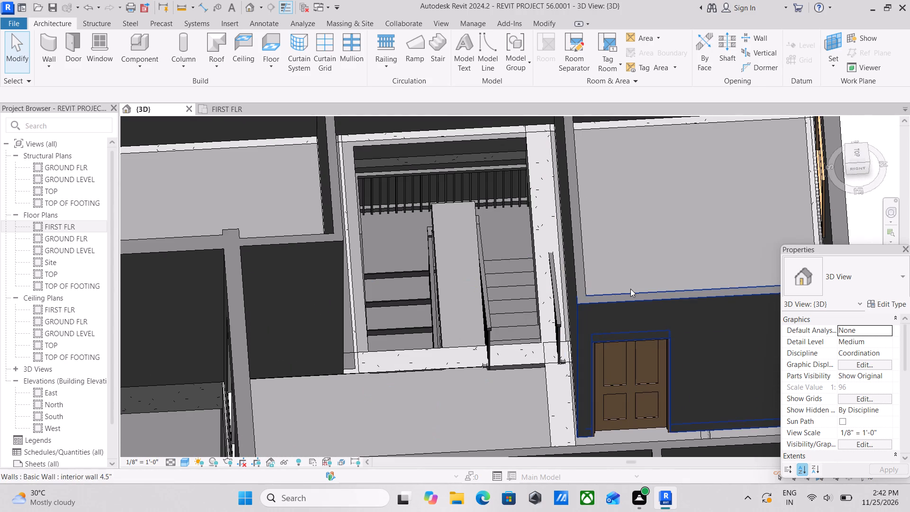
{"action": "scroll", "coordinate": [418, 278], "scroll_direction": "up", "scroll_amount": 3}
{"action": "middle_click_drag", "start_coordinate": [408, 284], "coordinate": [386, 353]}
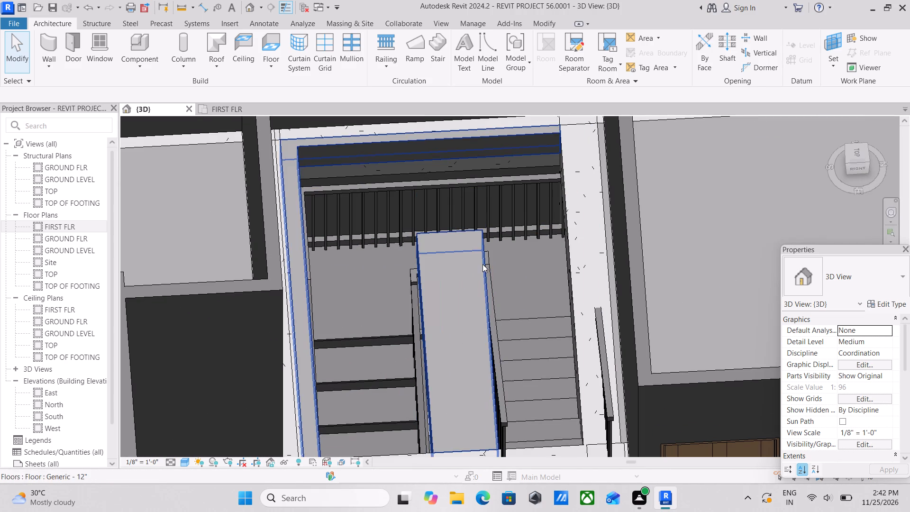
Edit the shaft opening's sketch, nudging the long outer boundary line beside the stair's side wall slightly toward that wall, and finish.
{"action": "left_click", "coordinate": [493, 265]}
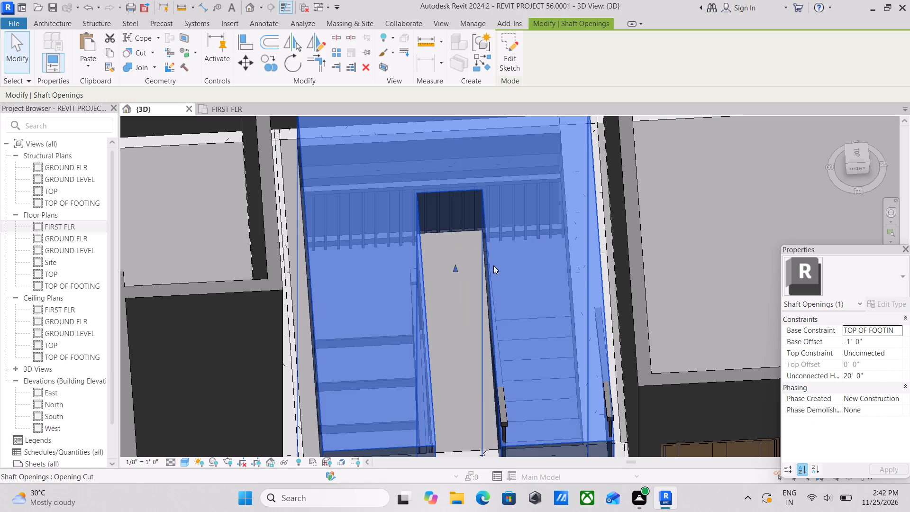
{"action": "scroll", "coordinate": [493, 265], "scroll_direction": "down", "scroll_amount": 6}
{"action": "middle_click_drag", "start_coordinate": [493, 265], "coordinate": [506, 332], "text": "shift"}
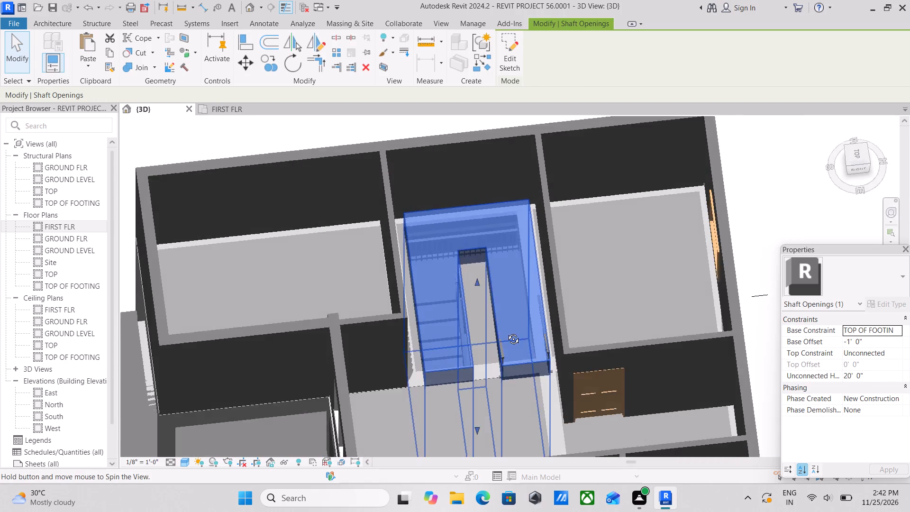
{"action": "middle_click_drag", "start_coordinate": [506, 332], "coordinate": [473, 402], "text": "shift"}
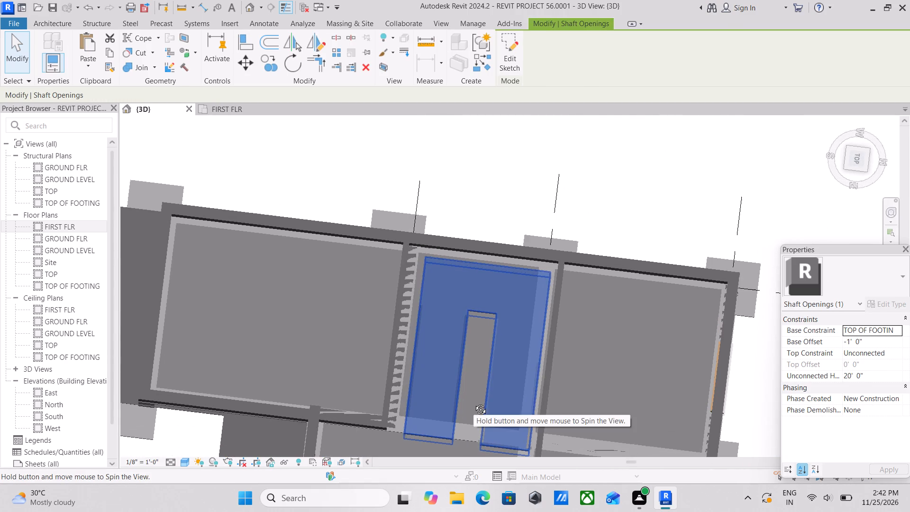
{"action": "middle_click_drag", "start_coordinate": [473, 402], "coordinate": [485, 409], "text": "shift"}
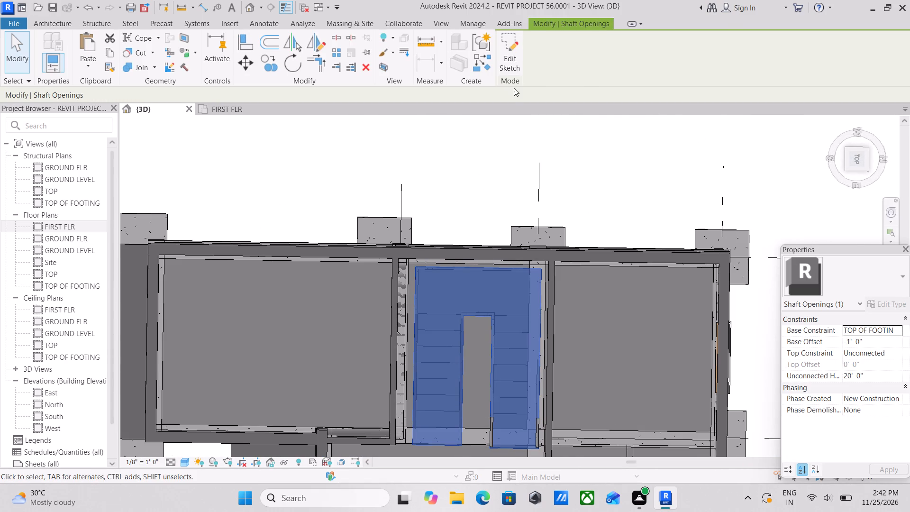
{"action": "left_click", "coordinate": [511, 54]}
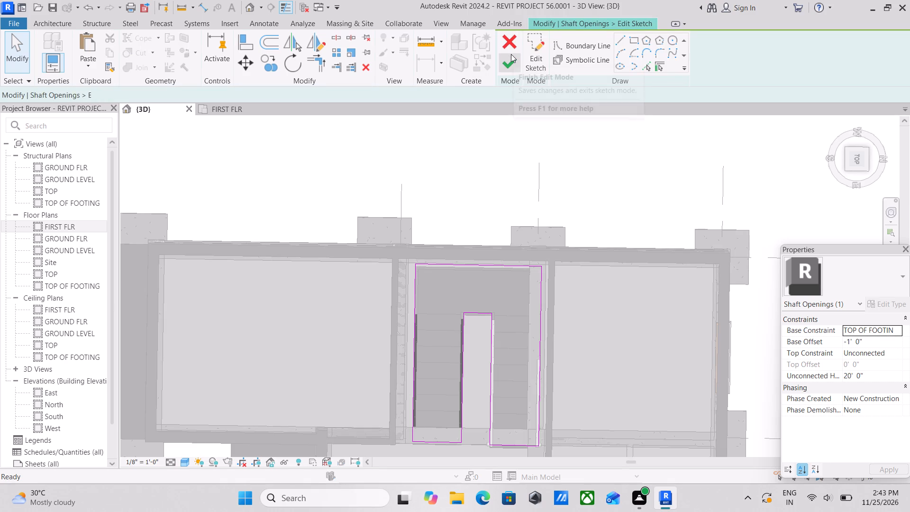
{"action": "left_click", "coordinate": [862, 156]}
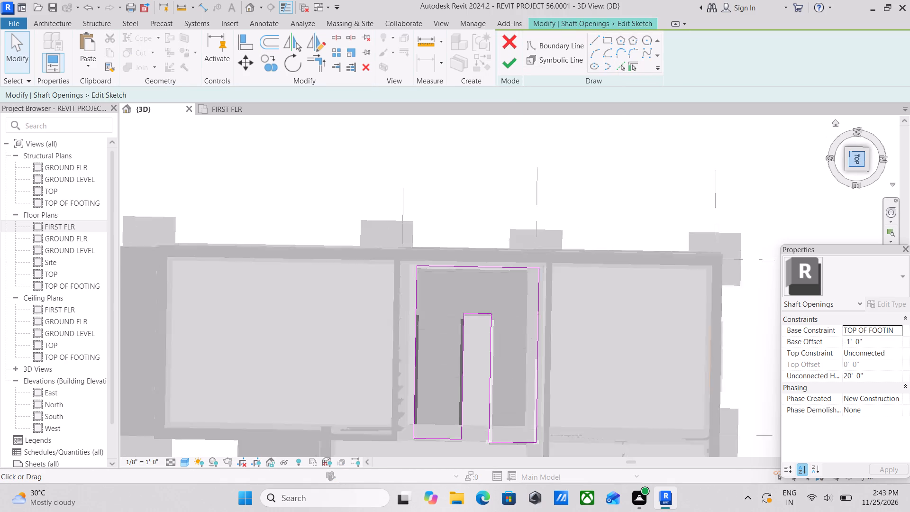
{"action": "scroll", "coordinate": [644, 269], "scroll_direction": "up", "scroll_amount": 4}
{"action": "scroll", "coordinate": [500, 273], "scroll_direction": "up", "scroll_amount": 4}
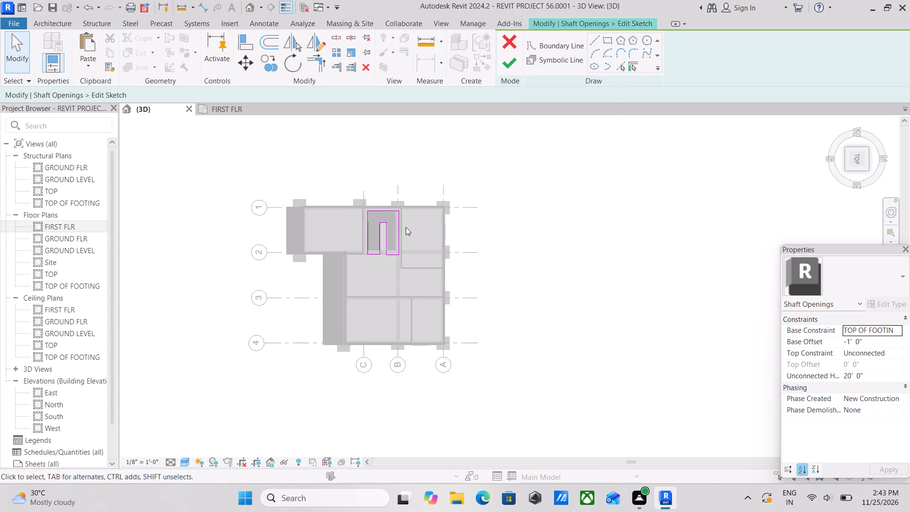
{"action": "scroll", "coordinate": [400, 227], "scroll_direction": "up", "scroll_amount": 13}
{"action": "scroll", "coordinate": [411, 291], "scroll_direction": "up", "scroll_amount": 3}
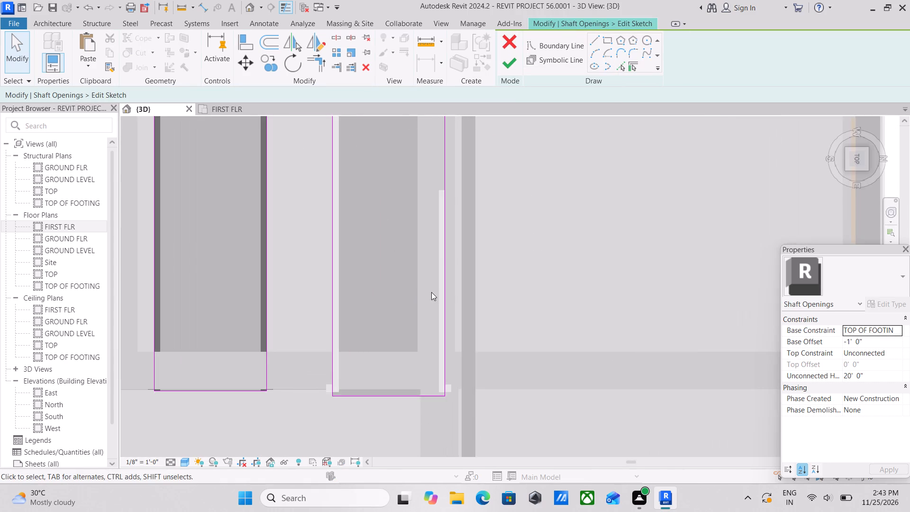
{"action": "scroll", "coordinate": [443, 260], "scroll_direction": "up", "scroll_amount": 2}
{"action": "middle_click_drag", "start_coordinate": [443, 260], "coordinate": [425, 313]}
{"action": "middle_click_drag", "start_coordinate": [418, 238], "coordinate": [418, 310]}
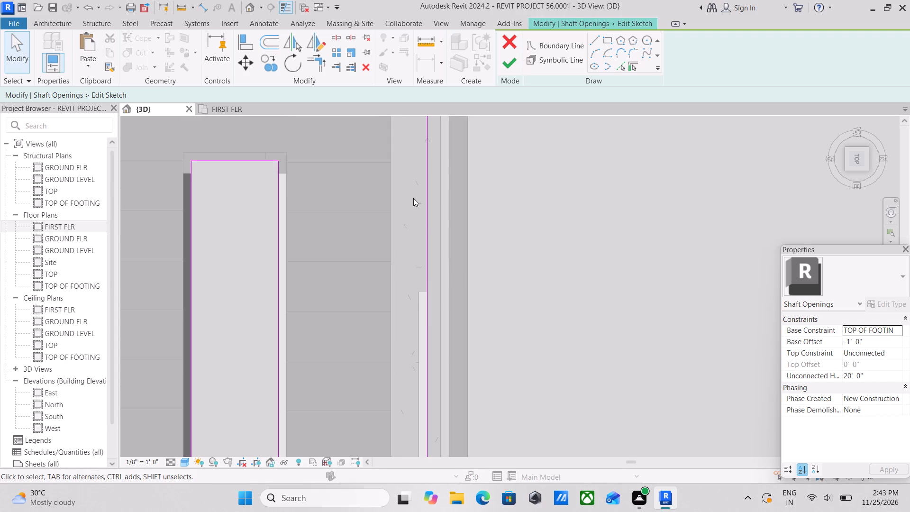
{"action": "left_click", "coordinate": [424, 229]}
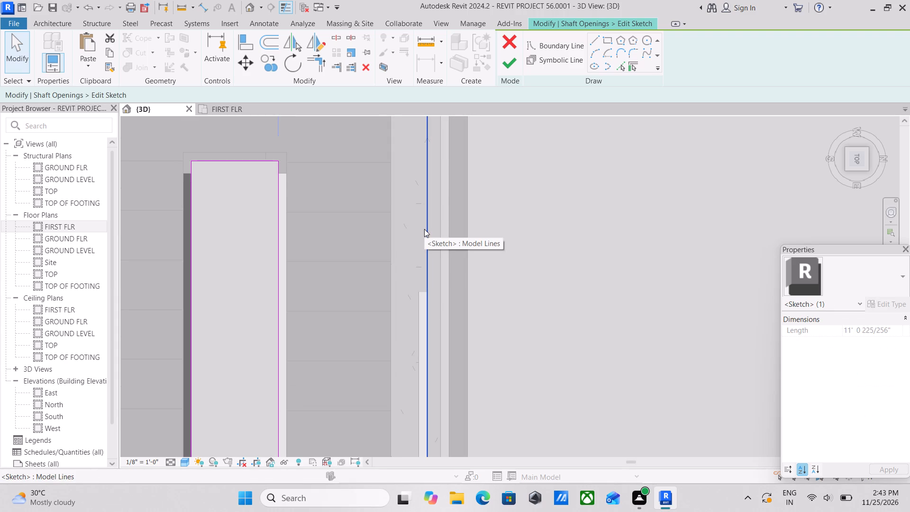
{"action": "key", "text": "Right"}
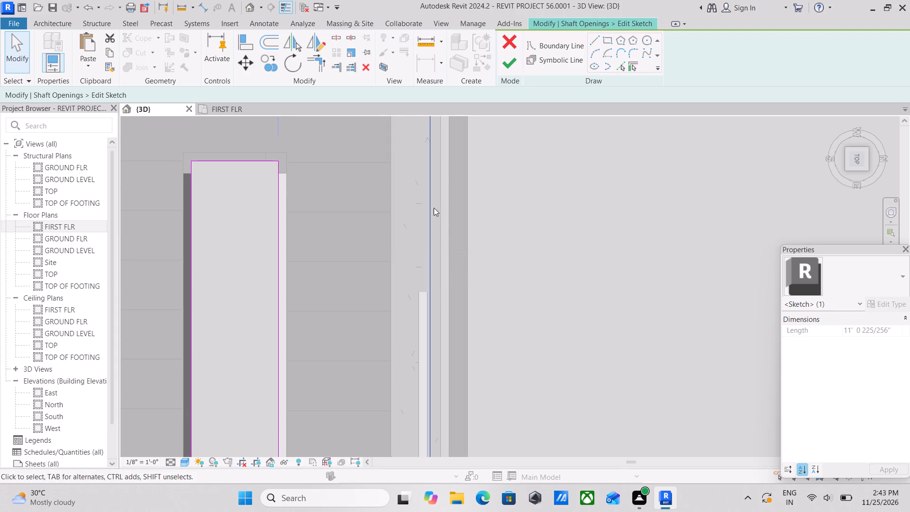
{"action": "left_click", "coordinate": [510, 54]}
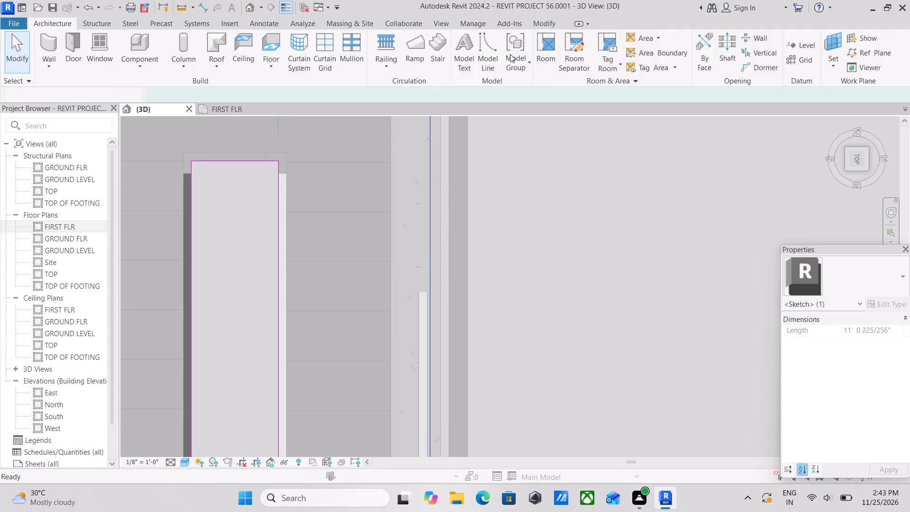
{"action": "scroll", "coordinate": [409, 256], "scroll_direction": "down", "scroll_amount": 4}
{"action": "key", "text": "Escape"}
Select the shaft opening and examine its extent through the building from above, the front and the back corner.
{"action": "scroll", "coordinate": [409, 256], "scroll_direction": "down", "scroll_amount": 3}
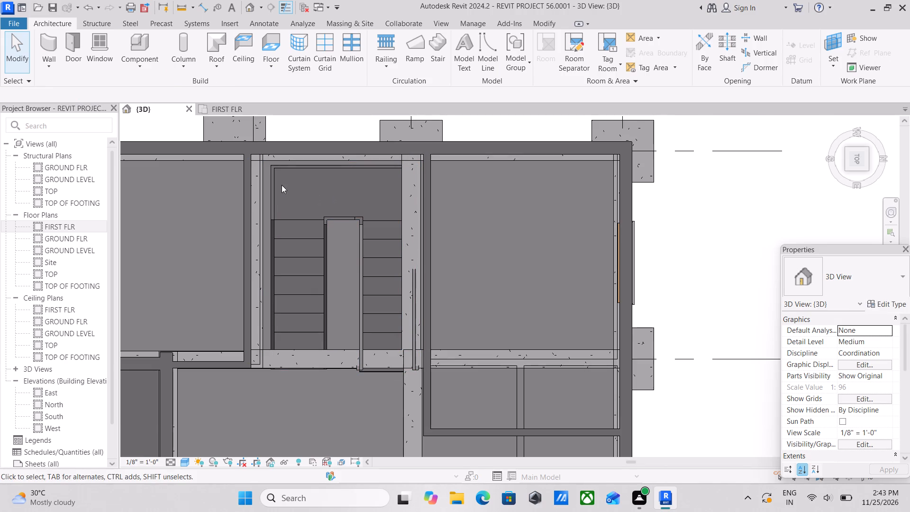
{"action": "left_click", "coordinate": [276, 169]}
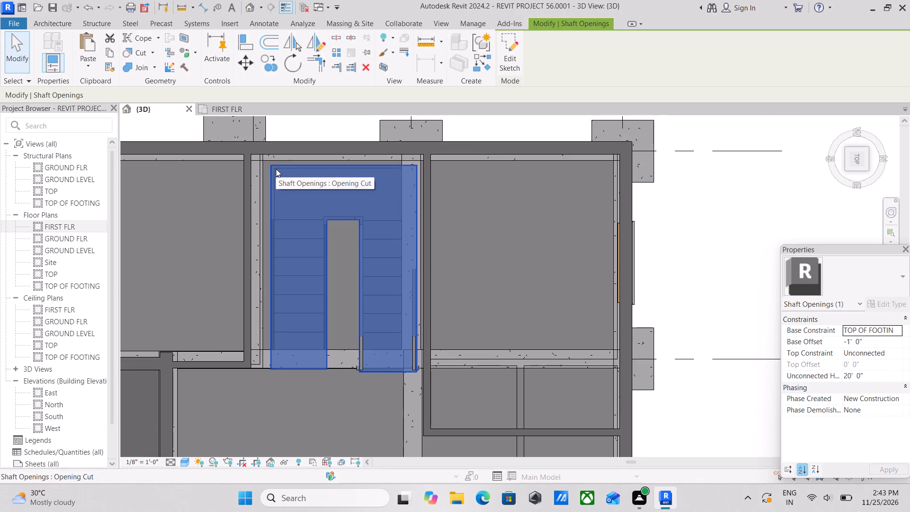
{"action": "scroll", "coordinate": [276, 172], "scroll_direction": "down", "scroll_amount": 2}
{"action": "scroll", "coordinate": [317, 244], "scroll_direction": "down", "scroll_amount": 3}
{"action": "middle_click_drag", "start_coordinate": [327, 249], "coordinate": [359, 177], "text": "shift"}
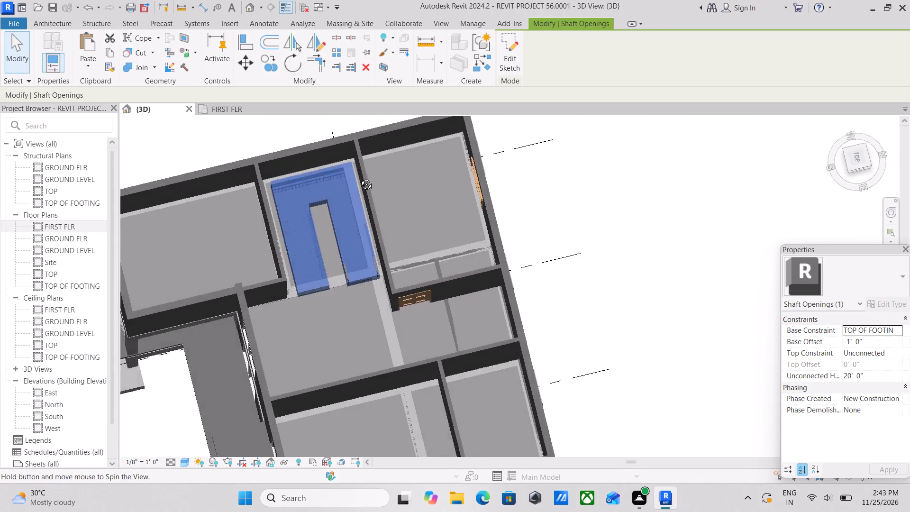
{"action": "middle_click_drag", "start_coordinate": [359, 177], "coordinate": [388, 127], "text": "shift"}
{"action": "middle_click_drag", "start_coordinate": [360, 234], "coordinate": [401, 128]}
{"action": "middle_click_drag", "start_coordinate": [346, 273], "coordinate": [464, 155], "text": "shift"}
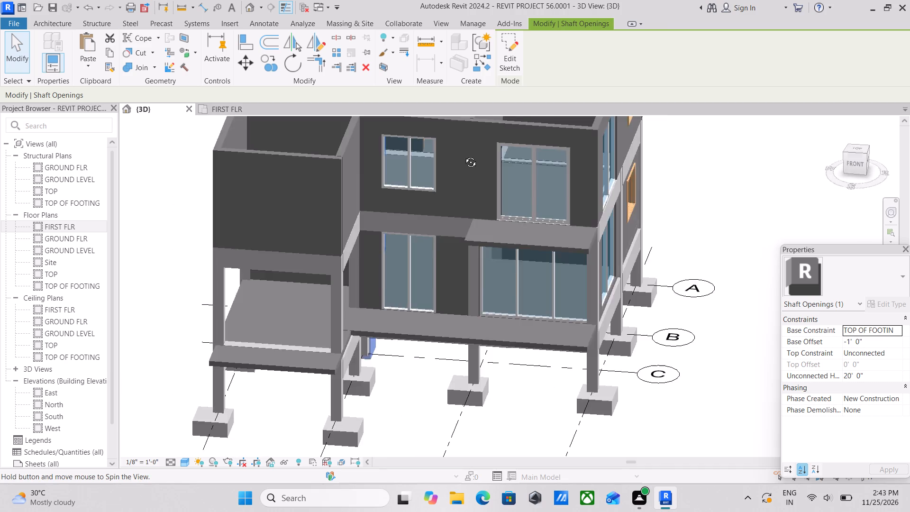
{"action": "middle_click_drag", "start_coordinate": [464, 155], "coordinate": [498, 131], "text": "shift"}
{"action": "middle_click_drag", "start_coordinate": [391, 256], "coordinate": [439, 402], "text": "shift"}
{"action": "middle_click_drag", "start_coordinate": [361, 229], "coordinate": [470, 300]}
{"action": "middle_click_drag", "start_coordinate": [470, 300], "coordinate": [241, 235], "text": "shift"}
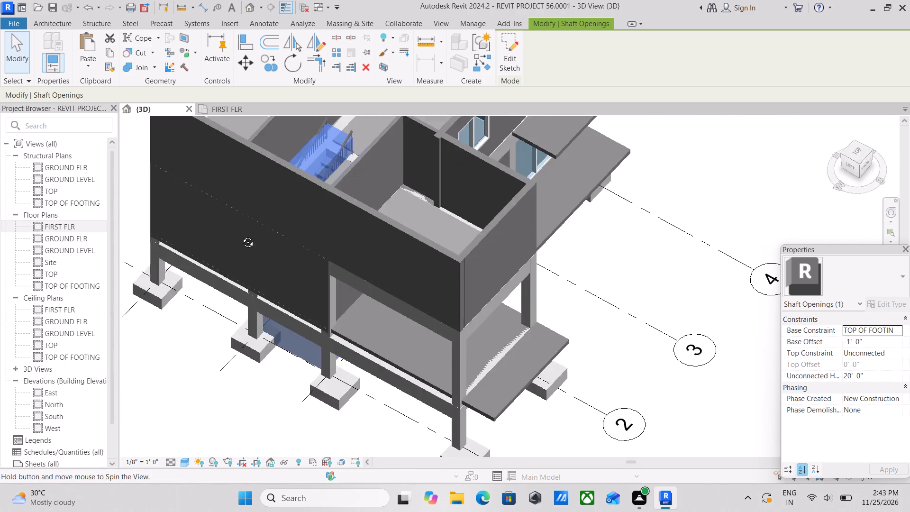
{"action": "middle_click_drag", "start_coordinate": [241, 235], "coordinate": [202, 234], "text": "shift"}
{"action": "middle_click_drag", "start_coordinate": [428, 258], "coordinate": [394, 293], "text": "shift"}
{"action": "key", "text": "Escape"}
Examine the stairwell up close, checking the shaft opening against the railings and the adjoining 12 x 24 concrete beam.
{"action": "scroll", "coordinate": [395, 179], "scroll_direction": "up", "scroll_amount": 4}
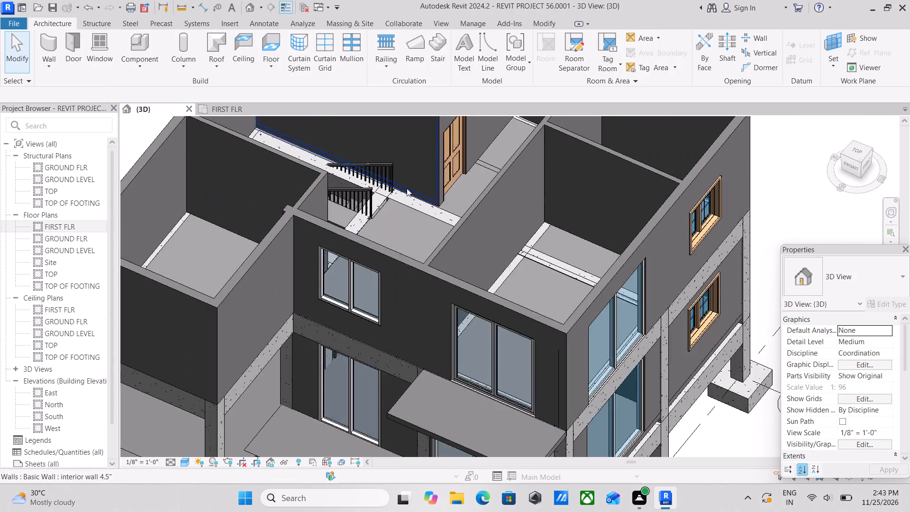
{"action": "scroll", "coordinate": [407, 188], "scroll_direction": "up", "scroll_amount": 3}
{"action": "middle_click_drag", "start_coordinate": [370, 207], "coordinate": [292, 289]}
{"action": "key", "text": "Escape"}
{"action": "scroll", "coordinate": [342, 250], "scroll_direction": "up", "scroll_amount": 1}
{"action": "scroll", "coordinate": [425, 244], "scroll_direction": "up", "scroll_amount": 1}
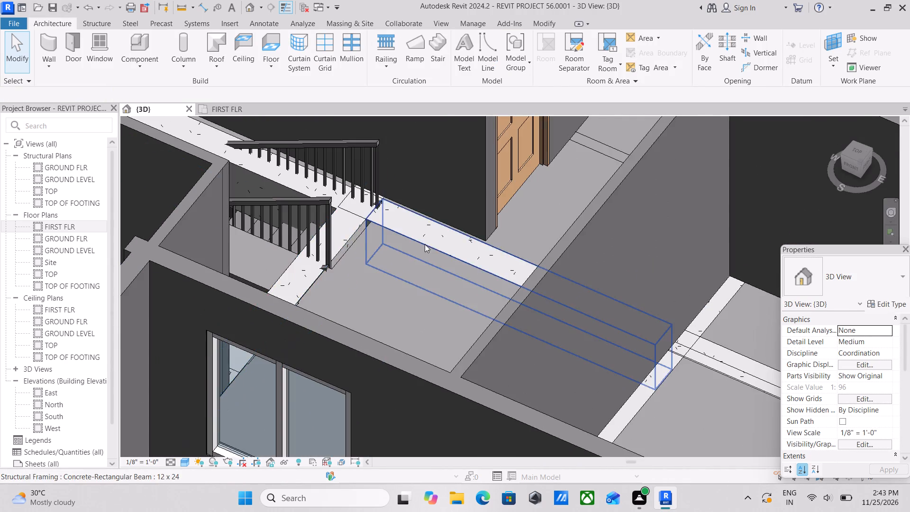
{"action": "key", "text": "Escape"}
{"action": "scroll", "coordinate": [425, 244], "scroll_direction": "down", "scroll_amount": 2}
{"action": "middle_click_drag", "start_coordinate": [425, 244], "coordinate": [351, 319]}
{"action": "scroll", "coordinate": [351, 318], "scroll_direction": "down", "scroll_amount": 4}
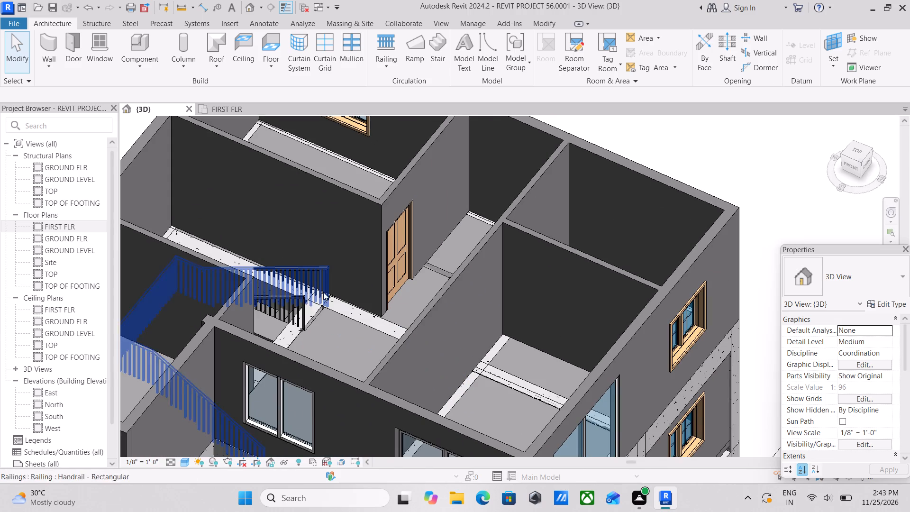
{"action": "left_click", "coordinate": [315, 295]}
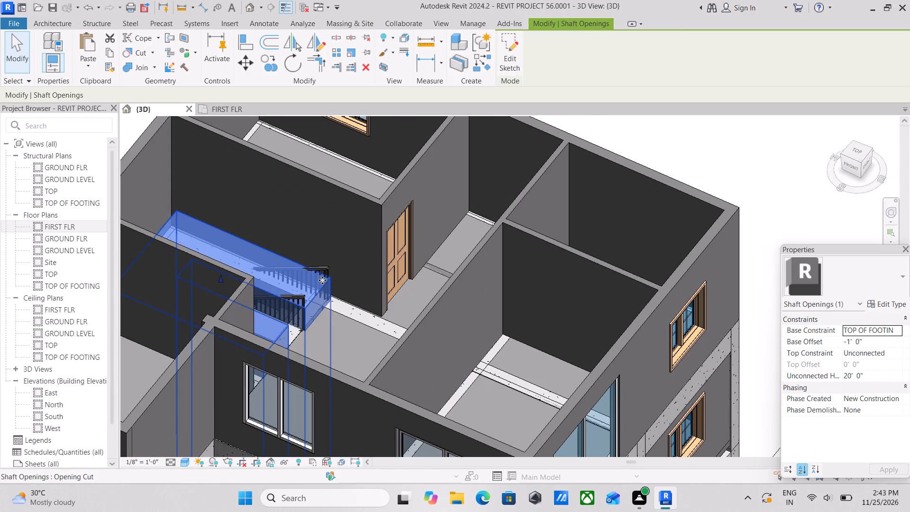
{"action": "scroll", "coordinate": [329, 284], "scroll_direction": "down", "scroll_amount": 2}
{"action": "middle_click_drag", "start_coordinate": [359, 291], "coordinate": [295, 368], "text": "shift"}
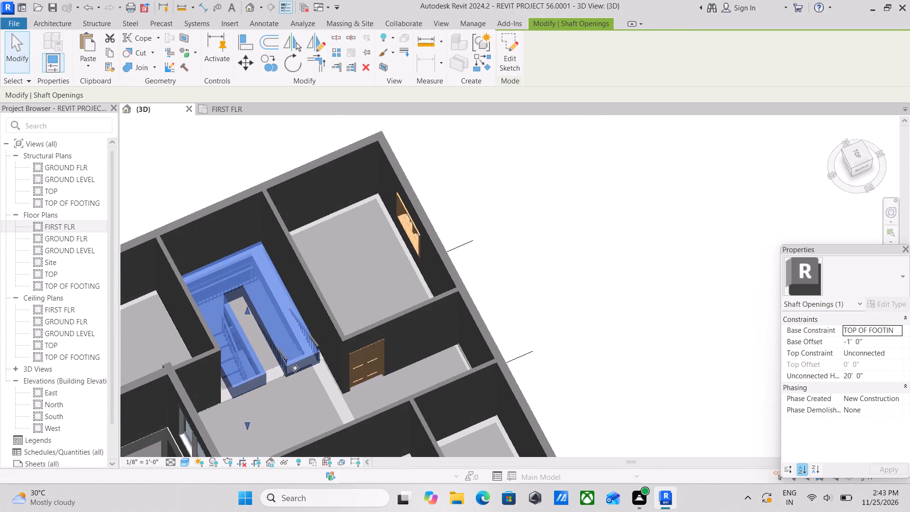
{"action": "scroll", "coordinate": [287, 318], "scroll_direction": "up", "scroll_amount": 6}
{"action": "key", "text": "Escape"}
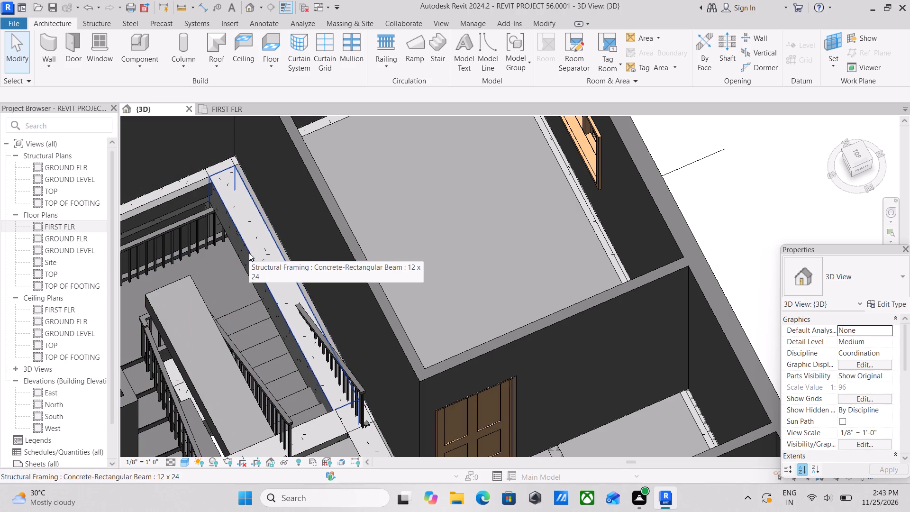
{"action": "scroll", "coordinate": [249, 253], "scroll_direction": "down", "scroll_amount": 1}
{"action": "left_click", "coordinate": [260, 265]}
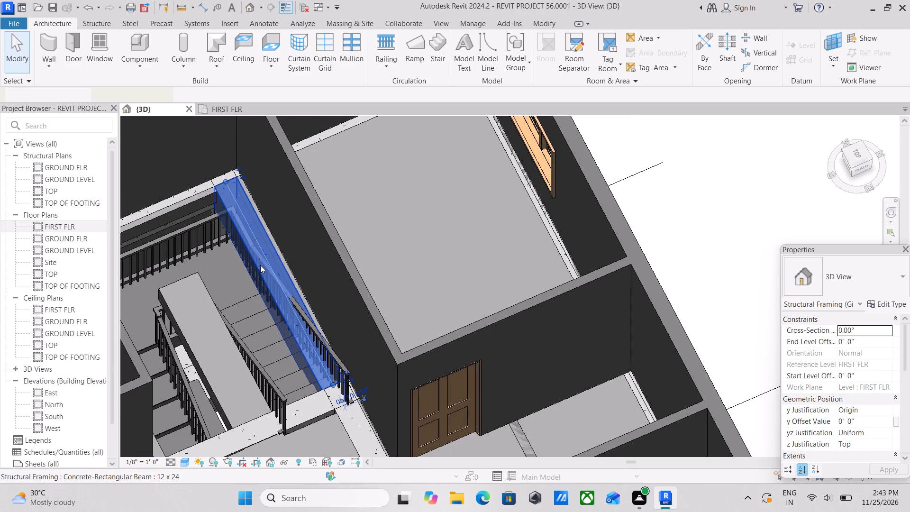
{"action": "key", "text": "Escape"}
{"action": "scroll", "coordinate": [260, 265], "scroll_direction": "down", "scroll_amount": 3}
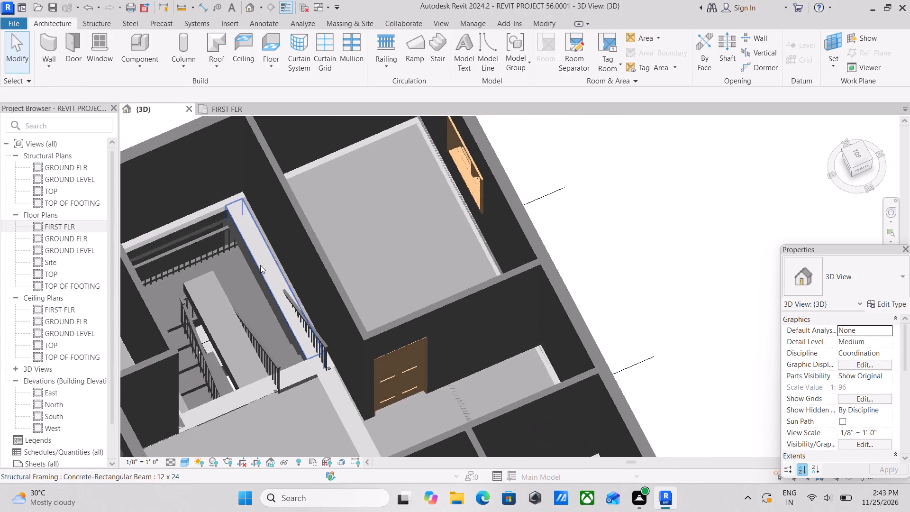
Examine the stairwell from the building's right side and from above, checking the floor edge at the stair's open end.
{"action": "middle_click_drag", "start_coordinate": [244, 320], "coordinate": [346, 233]}
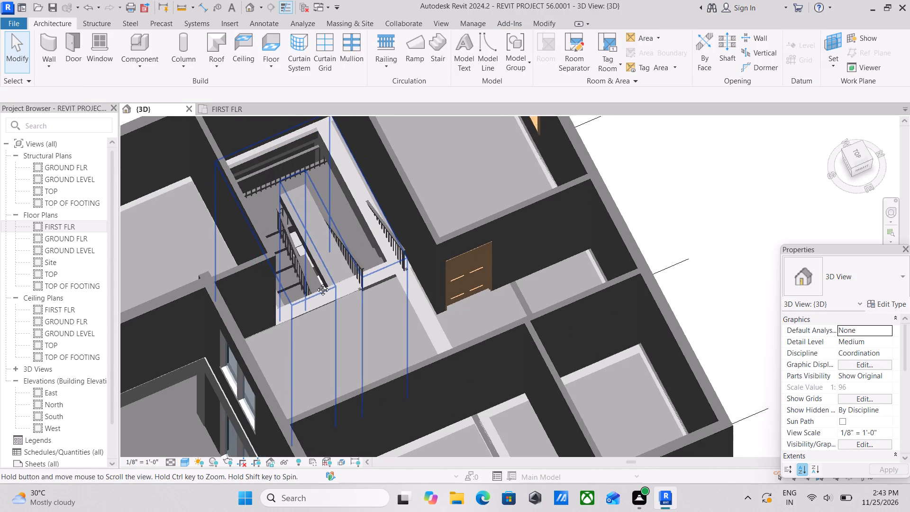
{"action": "middle_click_drag", "start_coordinate": [348, 274], "coordinate": [271, 217], "text": "shift"}
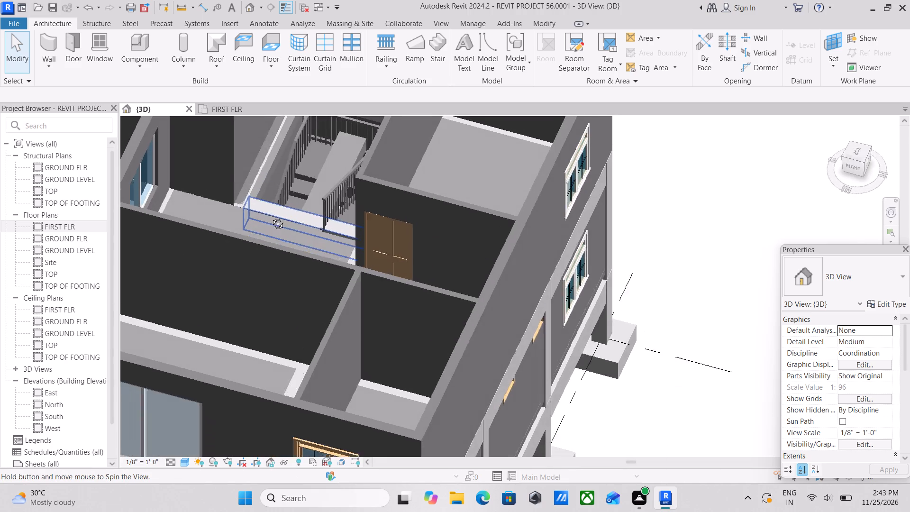
{"action": "middle_click_drag", "start_coordinate": [271, 217], "coordinate": [254, 211], "text": "shift"}
{"action": "scroll", "coordinate": [254, 211], "scroll_direction": "down", "scroll_amount": 5}
{"action": "middle_click_drag", "start_coordinate": [255, 211], "coordinate": [338, 178], "text": "shift"}
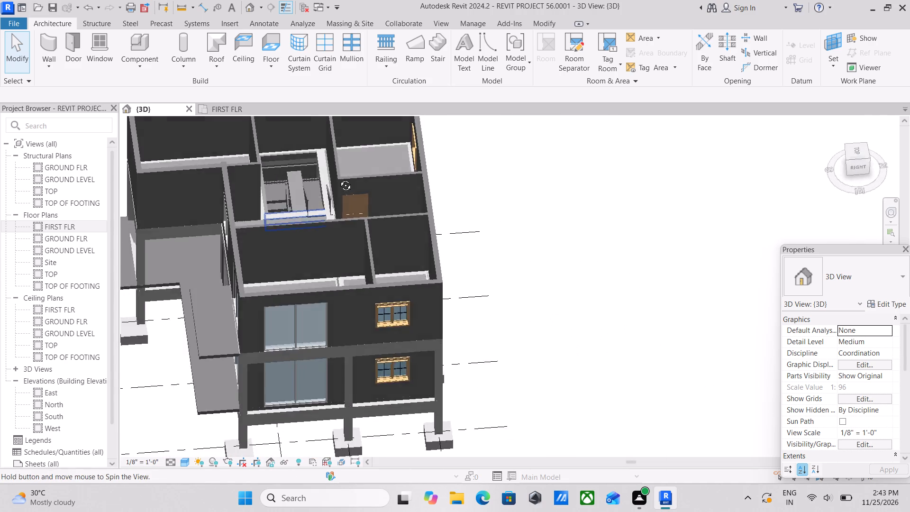
{"action": "middle_click_drag", "start_coordinate": [338, 178], "coordinate": [326, 197], "text": "shift"}
{"action": "scroll", "coordinate": [299, 183], "scroll_direction": "up", "scroll_amount": 6}
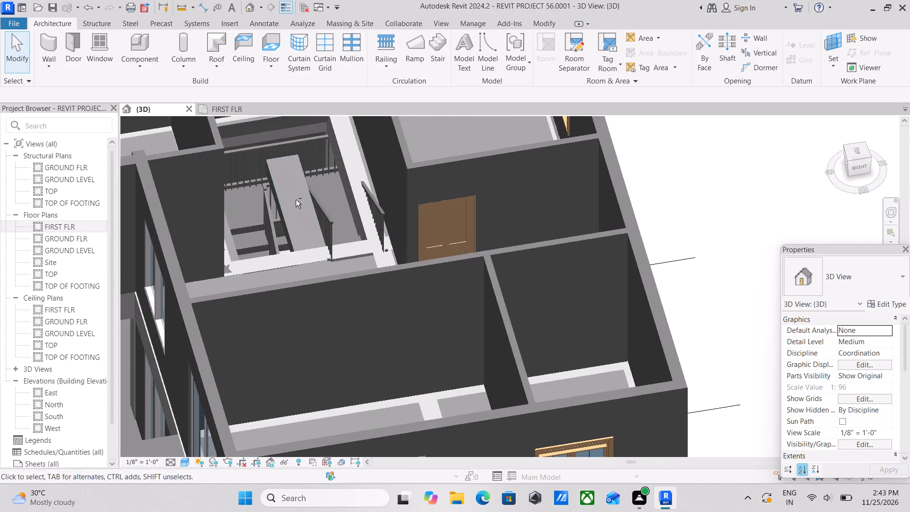
{"action": "scroll", "coordinate": [296, 206], "scroll_direction": "up", "scroll_amount": 1, "text": "shift"}
{"action": "middle_click_drag", "start_coordinate": [296, 206], "coordinate": [273, 207], "text": "shift"}
{"action": "scroll", "coordinate": [273, 207], "scroll_direction": "down", "scroll_amount": 4}
{"action": "middle_click_drag", "start_coordinate": [273, 207], "coordinate": [283, 207], "text": "shift"}
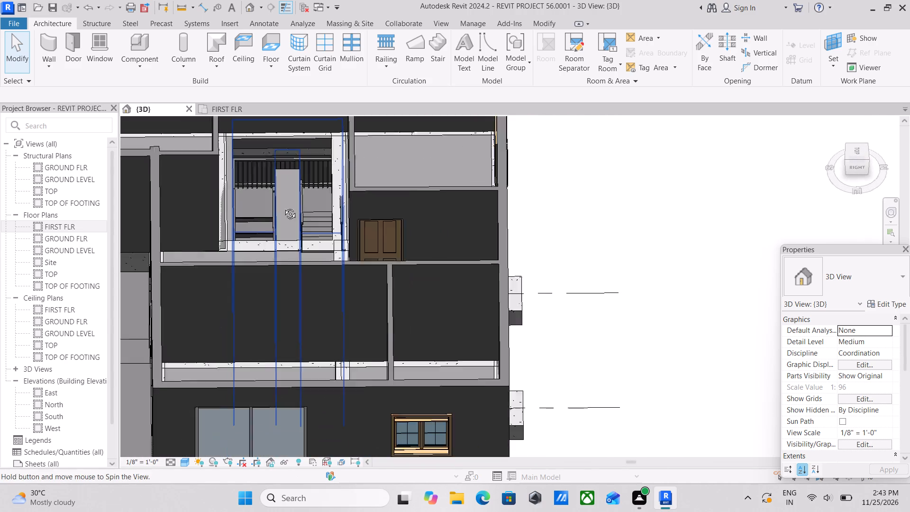
{"action": "middle_click_drag", "start_coordinate": [283, 207], "coordinate": [406, 153], "text": "shift"}
{"action": "scroll", "coordinate": [385, 228], "scroll_direction": "down", "scroll_amount": 1}
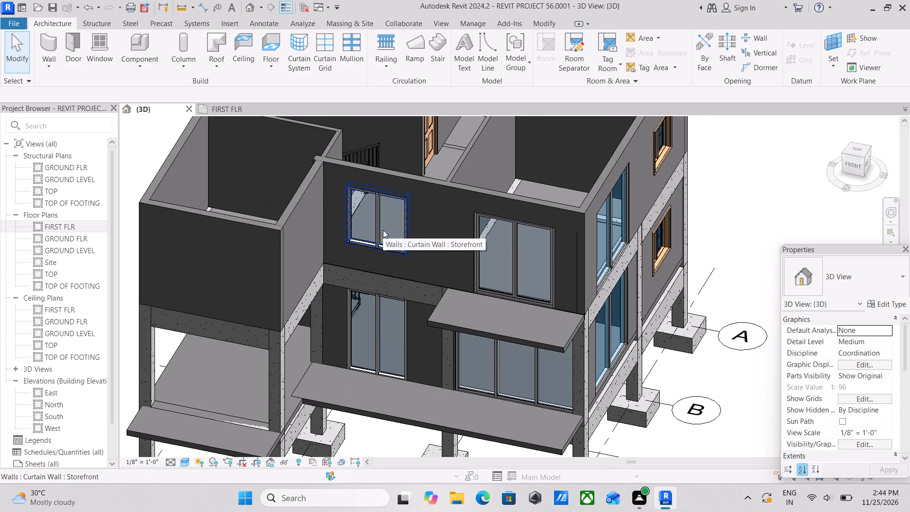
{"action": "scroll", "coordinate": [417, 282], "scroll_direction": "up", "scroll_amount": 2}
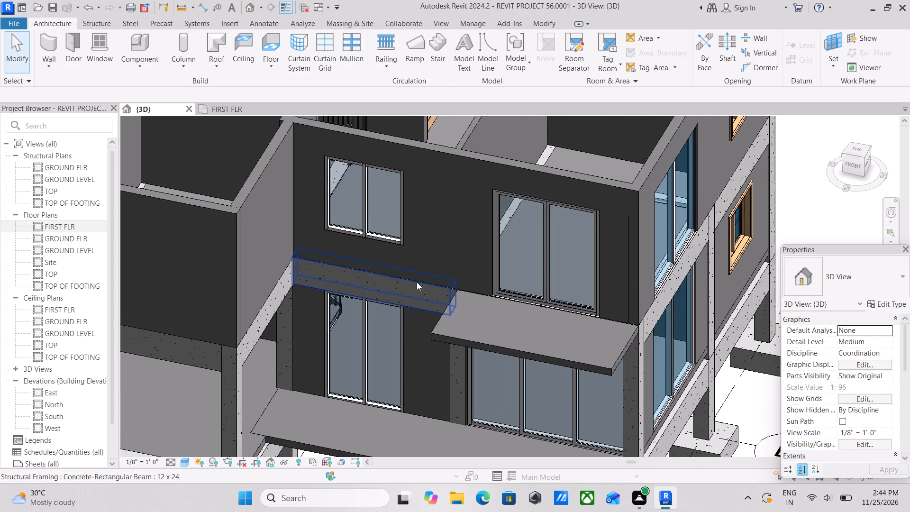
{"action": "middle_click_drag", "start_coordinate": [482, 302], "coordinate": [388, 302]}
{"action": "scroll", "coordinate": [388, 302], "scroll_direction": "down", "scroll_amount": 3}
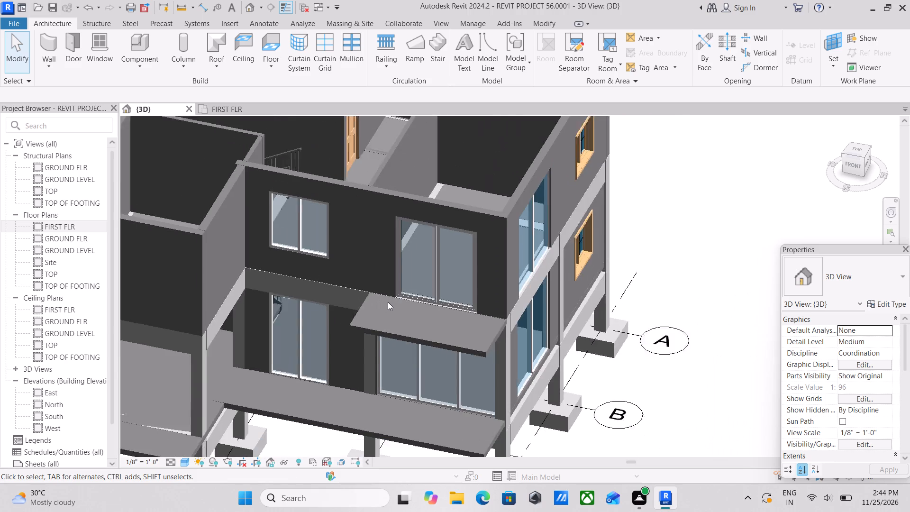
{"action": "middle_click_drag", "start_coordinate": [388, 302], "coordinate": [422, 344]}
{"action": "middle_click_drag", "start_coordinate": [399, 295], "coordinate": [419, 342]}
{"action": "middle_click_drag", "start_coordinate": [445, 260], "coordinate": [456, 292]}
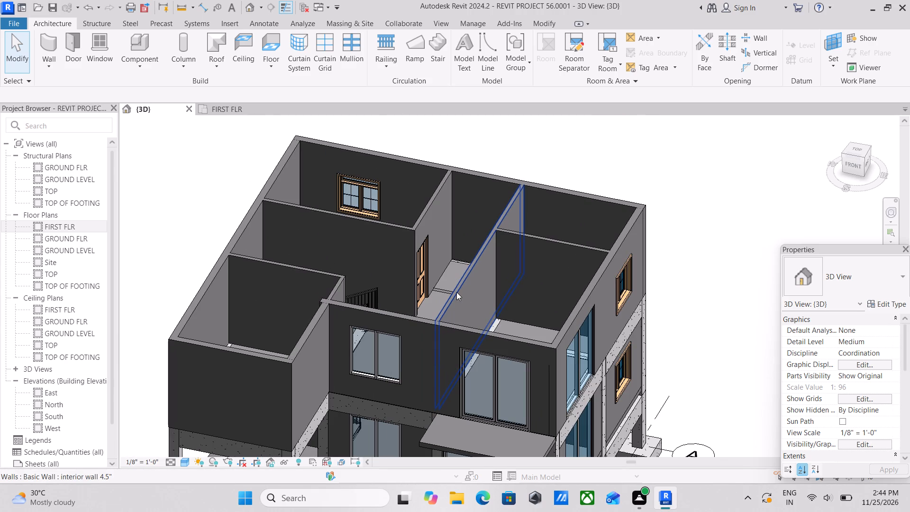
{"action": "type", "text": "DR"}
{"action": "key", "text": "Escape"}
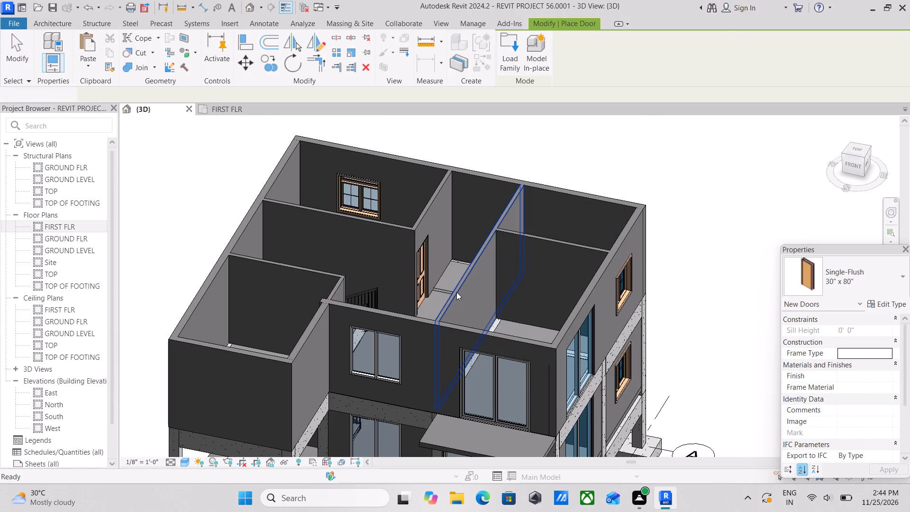
Leave door placement and examine the upper floor's rooms and stairwell from above, the building's left side and its front corner.
{"action": "key", "text": "Escape"}
{"action": "scroll", "coordinate": [456, 292], "scroll_direction": "down", "scroll_amount": 3}
{"action": "middle_click_drag", "start_coordinate": [456, 292], "coordinate": [498, 405], "text": "shift"}
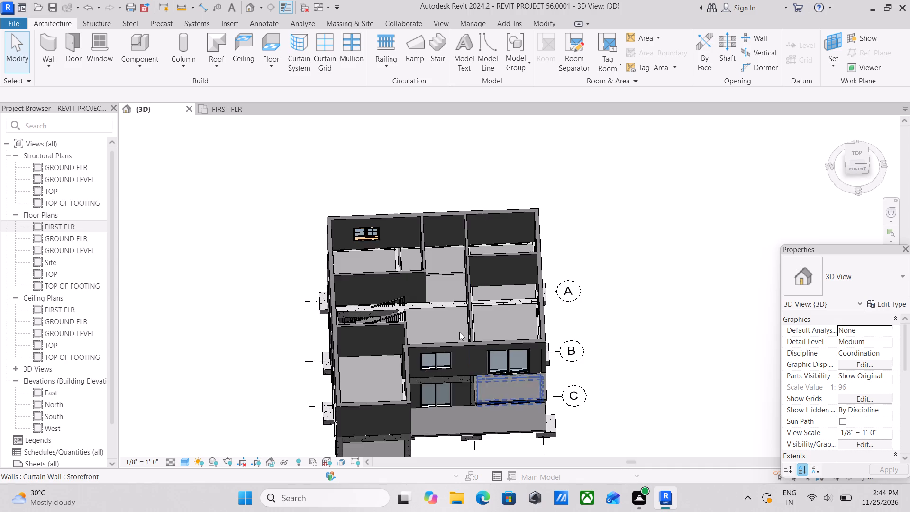
{"action": "middle_click_drag", "start_coordinate": [459, 324], "coordinate": [574, 290], "text": "shift"}
{"action": "scroll", "coordinate": [386, 215], "scroll_direction": "up", "scroll_amount": 3}
{"action": "middle_click_drag", "start_coordinate": [464, 241], "coordinate": [457, 241], "text": "shift"}
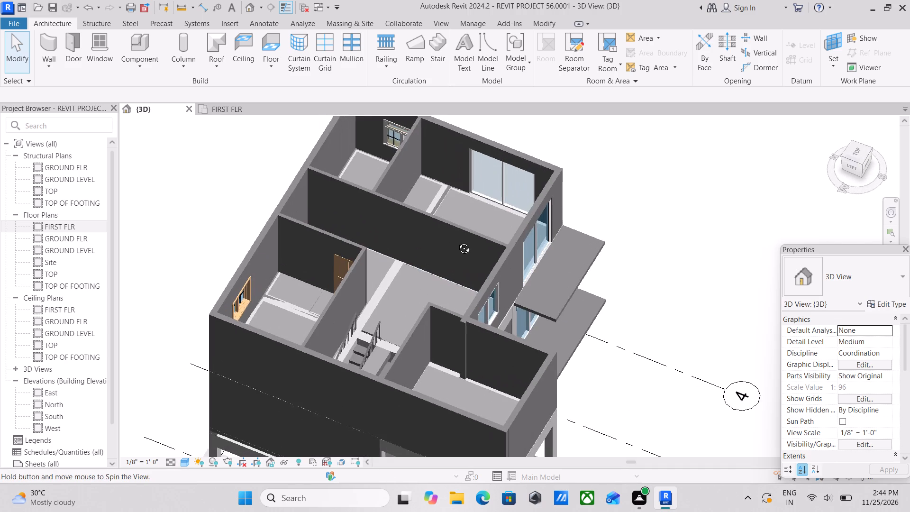
{"action": "middle_click_drag", "start_coordinate": [457, 241], "coordinate": [382, 210], "text": "shift"}
{"action": "middle_click_drag", "start_coordinate": [572, 329], "coordinate": [458, 275]}
{"action": "middle_click_drag", "start_coordinate": [490, 380], "coordinate": [459, 350]}
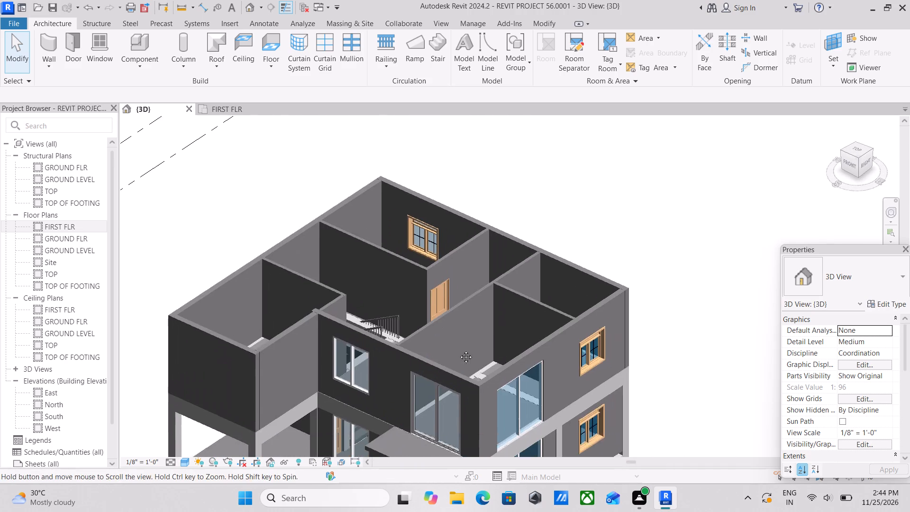
{"action": "middle_click_drag", "start_coordinate": [459, 350], "coordinate": [459, 349]}
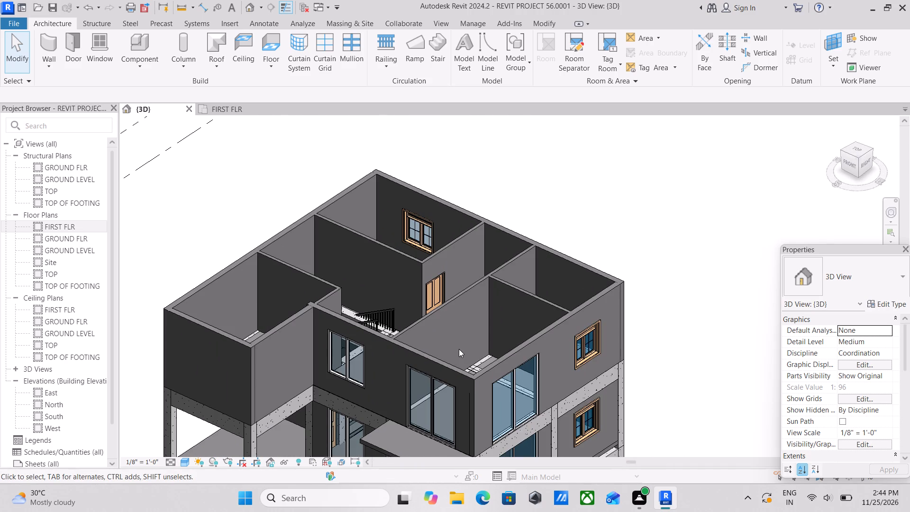
{"action": "scroll", "coordinate": [459, 349], "scroll_direction": "down", "scroll_amount": 2}
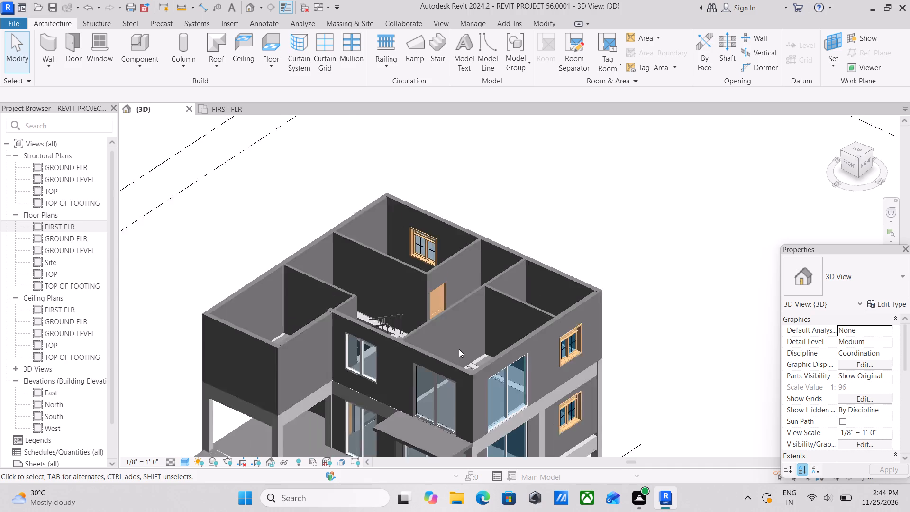
{"action": "scroll", "coordinate": [421, 347], "scroll_direction": "down", "scroll_amount": 1}
{"action": "middle_click_drag", "start_coordinate": [421, 347], "coordinate": [418, 335]}
{"action": "scroll", "coordinate": [431, 367], "scroll_direction": "up", "scroll_amount": 3}
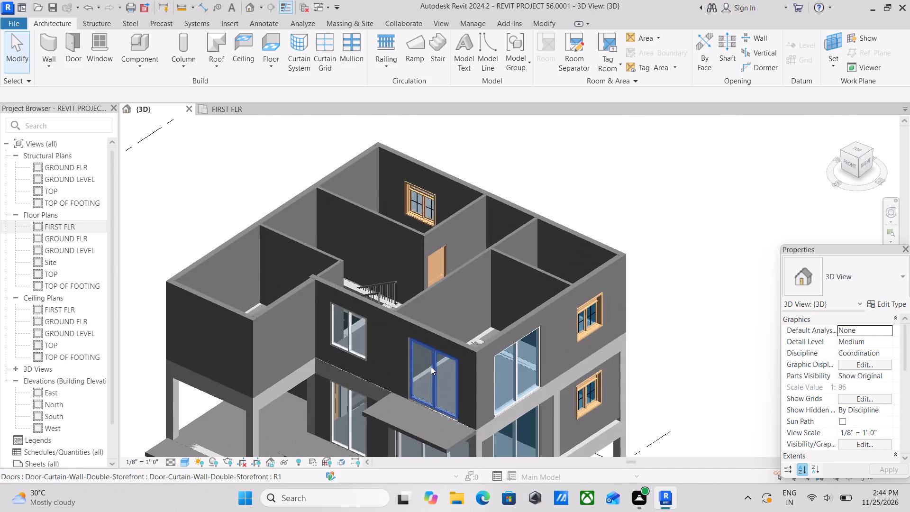
{"action": "middle_click_drag", "start_coordinate": [431, 366], "coordinate": [425, 353]}
{"action": "key", "text": "Escape"}
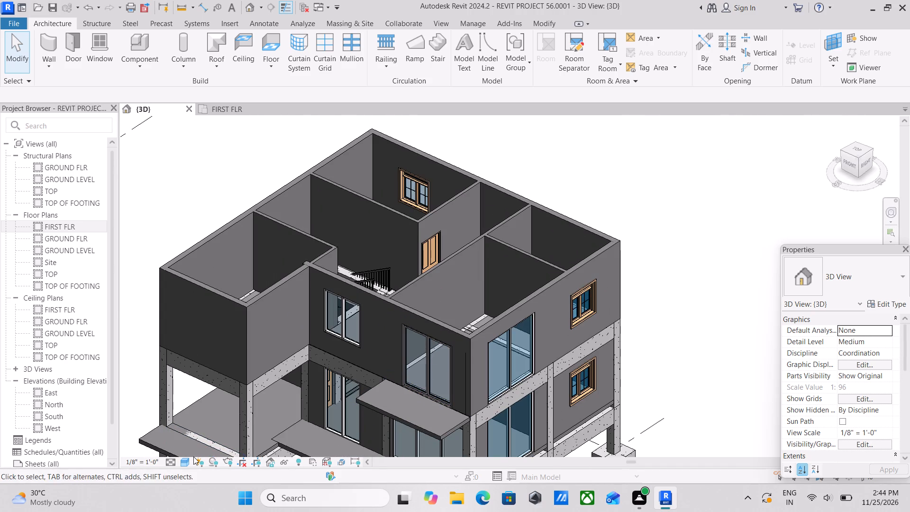
Set the 3D view's visual style to Realistic.
{"action": "left_click", "coordinate": [188, 457]}
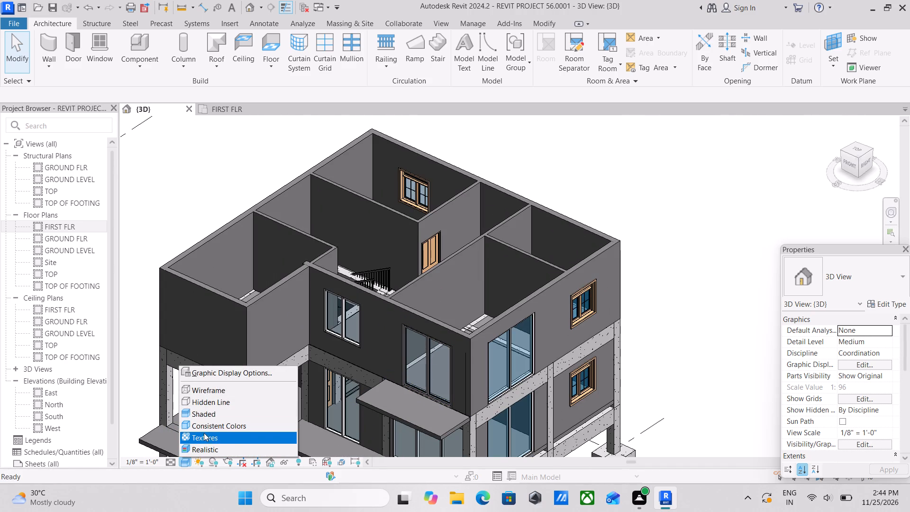
{"action": "left_click", "coordinate": [200, 444]}
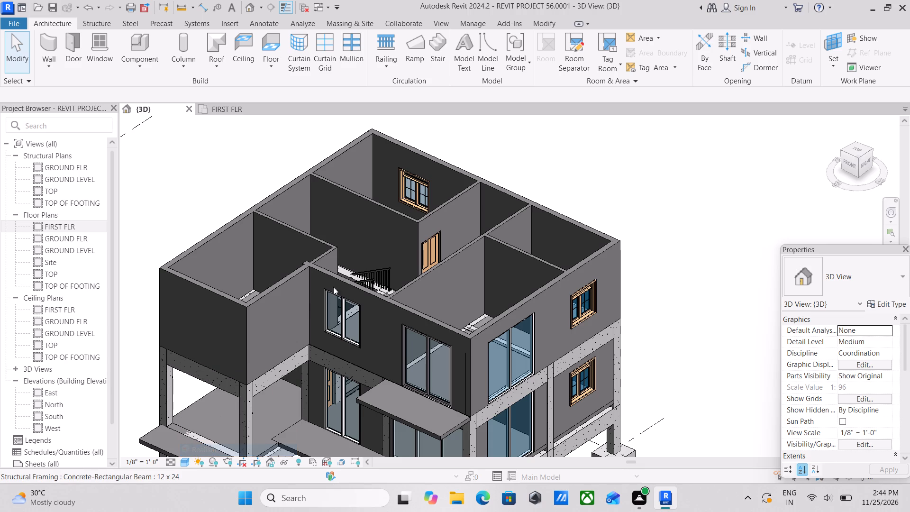
Examine the rendered upper floor rooms, the facade and the stair's shaft opening from the front corner and from above.
{"action": "scroll", "coordinate": [501, 300], "scroll_direction": "up", "scroll_amount": 9}
{"action": "scroll", "coordinate": [466, 282], "scroll_direction": "up", "scroll_amount": 2}
{"action": "scroll", "coordinate": [466, 282], "scroll_direction": "down", "scroll_amount": 6}
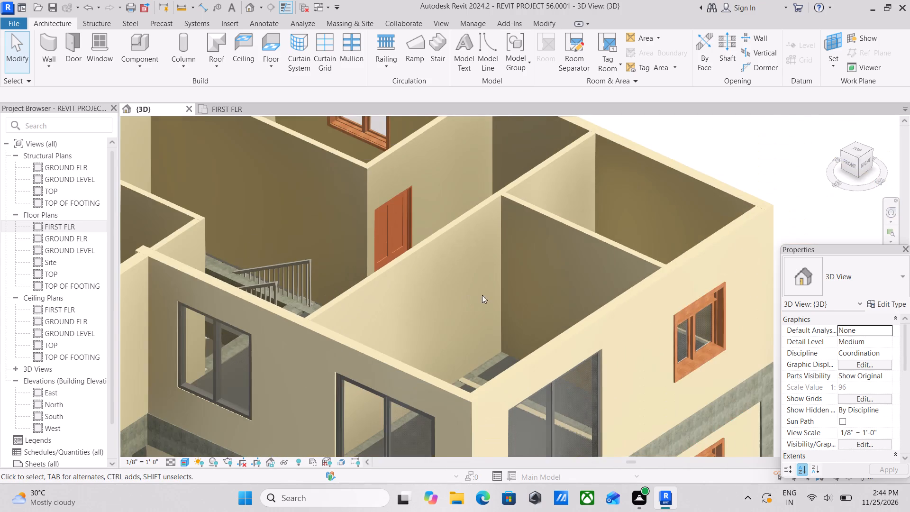
{"action": "scroll", "coordinate": [482, 295], "scroll_direction": "down", "scroll_amount": 1}
{"action": "middle_click_drag", "start_coordinate": [482, 295], "coordinate": [446, 245]}
{"action": "scroll", "coordinate": [446, 245], "scroll_direction": "down", "scroll_amount": 3}
{"action": "scroll", "coordinate": [442, 292], "scroll_direction": "down", "scroll_amount": 1}
{"action": "middle_click_drag", "start_coordinate": [443, 294], "coordinate": [485, 391], "text": "shift"}
{"action": "middle_click_drag", "start_coordinate": [485, 293], "coordinate": [435, 249], "text": "shift"}
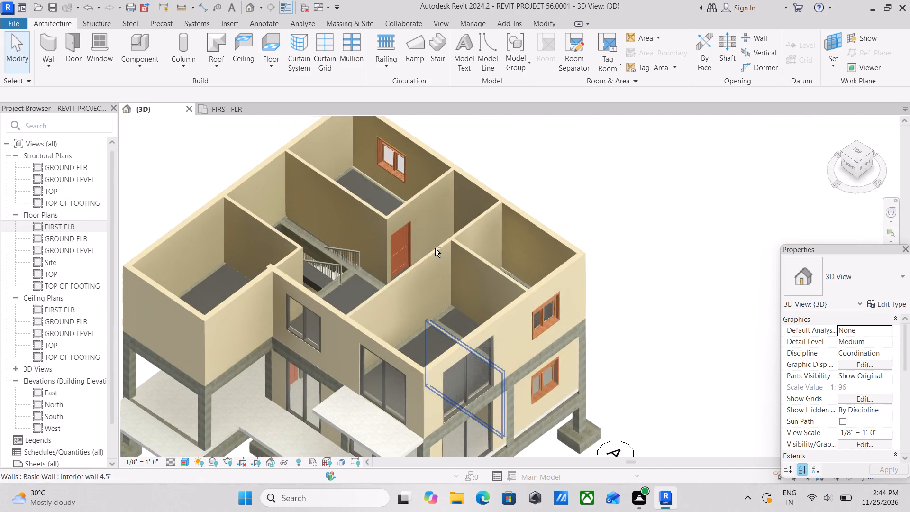
{"action": "middle_click_drag", "start_coordinate": [406, 320], "coordinate": [400, 270], "text": "shift"}
{"action": "middle_click_drag", "start_coordinate": [400, 270], "coordinate": [424, 294], "text": "shift"}
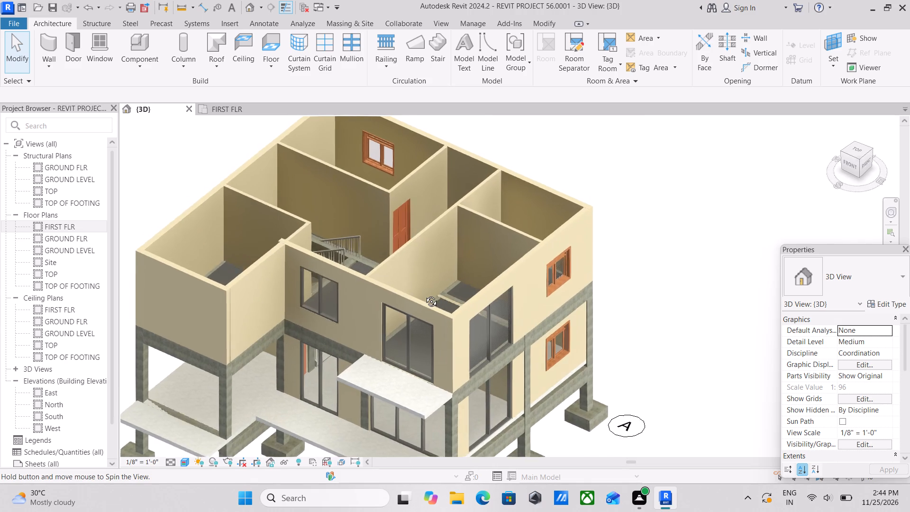
{"action": "middle_click_drag", "start_coordinate": [424, 294], "coordinate": [372, 406], "text": "shift"}
{"action": "scroll", "coordinate": [373, 405], "scroll_direction": "up", "scroll_amount": 1, "text": "shift"}
{"action": "middle_click_drag", "start_coordinate": [348, 300], "coordinate": [272, 298], "text": "shift"}
{"action": "scroll", "coordinate": [260, 293], "scroll_direction": "up", "scroll_amount": 1}
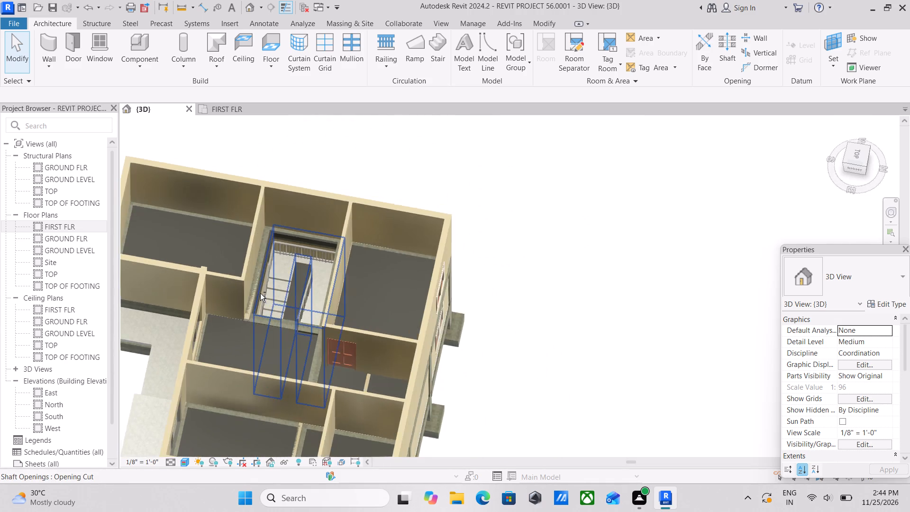
{"action": "middle_click_drag", "start_coordinate": [260, 293], "coordinate": [252, 293], "text": "shift"}
{"action": "middle_click_drag", "start_coordinate": [253, 312], "coordinate": [332, 282], "text": "shift"}
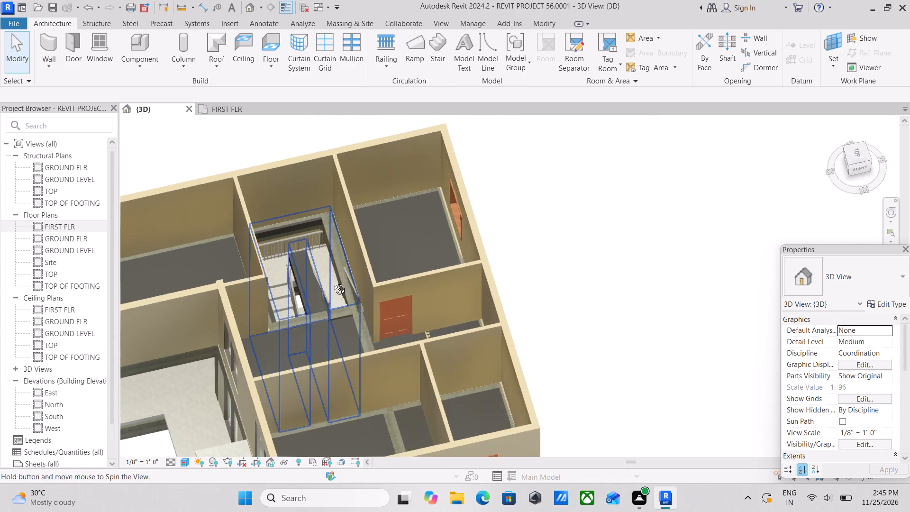
{"action": "middle_click_drag", "start_coordinate": [332, 282], "coordinate": [384, 246], "text": "shift"}
{"action": "middle_click_drag", "start_coordinate": [381, 257], "coordinate": [431, 159], "text": "shift"}
Examine the front facade, porch slabs, columns and footings, and the upper floor layout around the stair from above.
{"action": "middle_click_drag", "start_coordinate": [308, 351], "coordinate": [303, 346]}
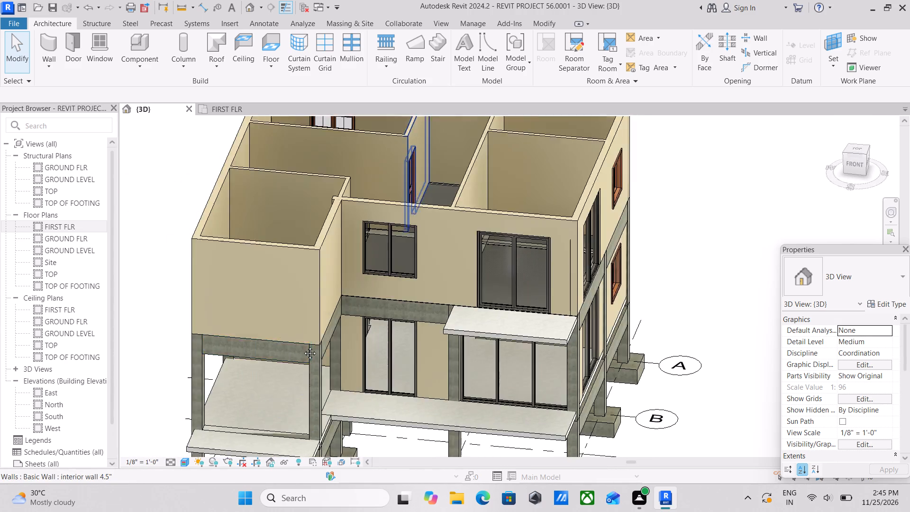
{"action": "middle_click_drag", "start_coordinate": [303, 346], "coordinate": [317, 279]}
{"action": "scroll", "coordinate": [253, 384], "scroll_direction": "up", "scroll_amount": 4}
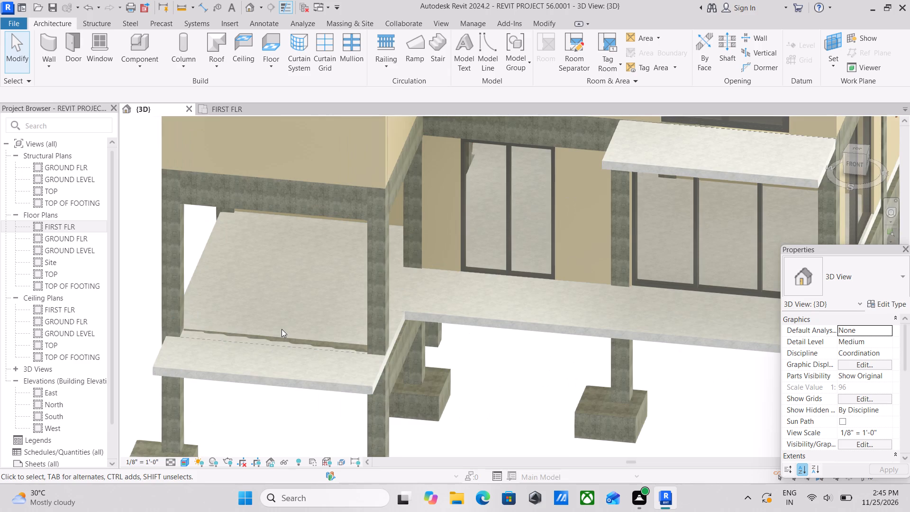
{"action": "scroll", "coordinate": [282, 329], "scroll_direction": "down", "scroll_amount": 3}
{"action": "middle_click_drag", "start_coordinate": [394, 311], "coordinate": [390, 323], "text": "shift"}
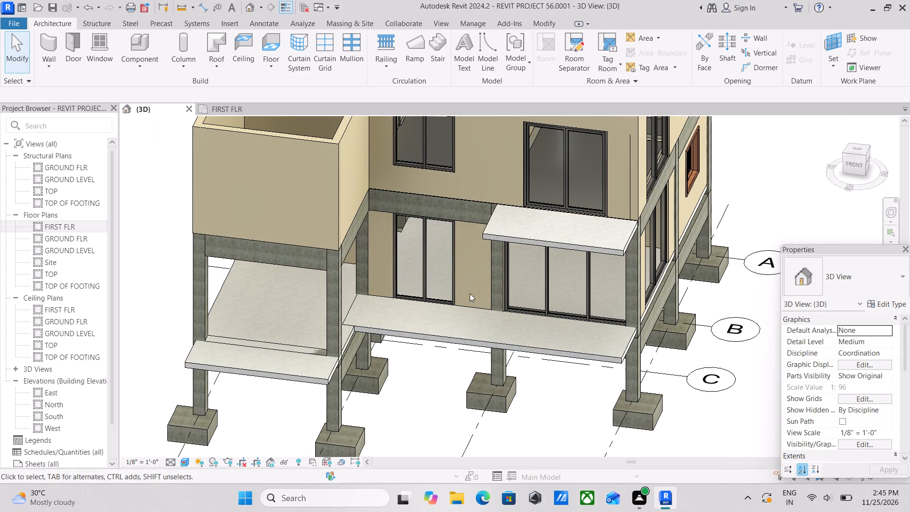
{"action": "middle_click_drag", "start_coordinate": [470, 294], "coordinate": [410, 386], "text": "shift"}
{"action": "middle_click_drag", "start_coordinate": [317, 257], "coordinate": [290, 359]}
{"action": "middle_click_drag", "start_coordinate": [316, 294], "coordinate": [350, 286], "text": "shift"}
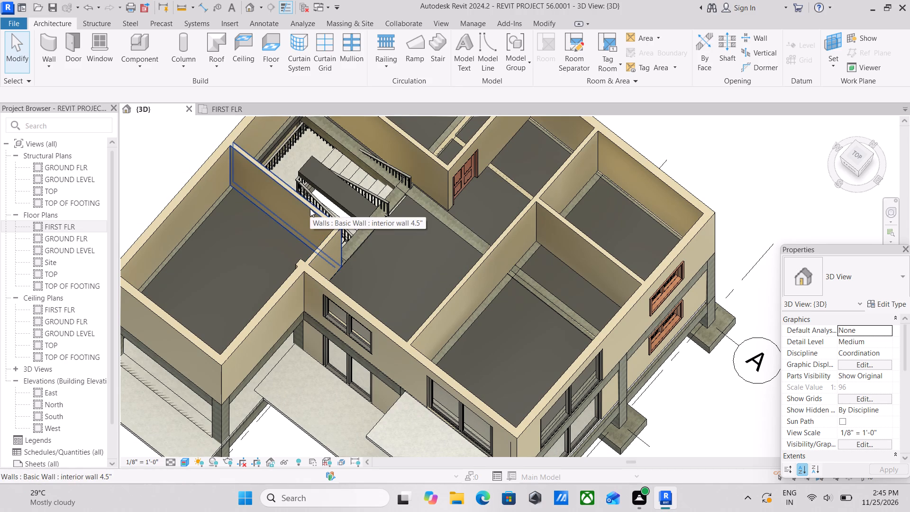
Place a Door-Interior-Single-4_Panel-Wood 36" x 84" door in the short interior wall between the stair and the front wall.
{"action": "scroll", "coordinate": [335, 228], "scroll_direction": "down", "scroll_amount": 2}
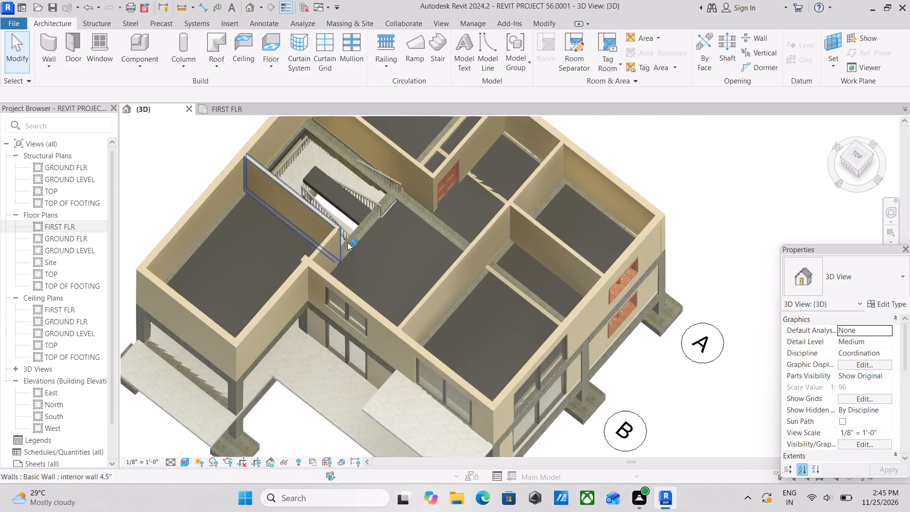
{"action": "scroll", "coordinate": [353, 248], "scroll_direction": "up", "scroll_amount": 2}
{"action": "key", "text": "Escape"}
{"action": "scroll", "coordinate": [352, 259], "scroll_direction": "up", "scroll_amount": 5}
{"action": "middle_click_drag", "start_coordinate": [371, 248], "coordinate": [384, 267]}
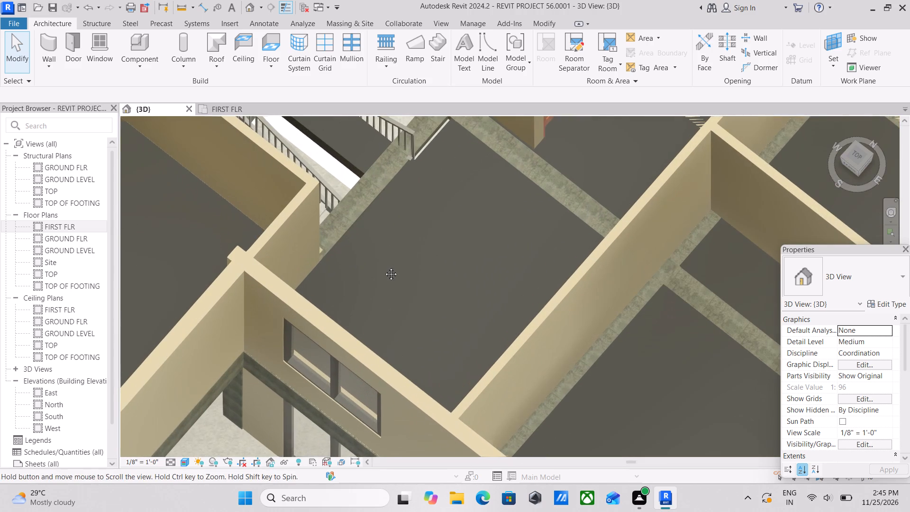
{"action": "middle_click_drag", "start_coordinate": [384, 267], "coordinate": [386, 273]}
{"action": "type", "text": "DR"}
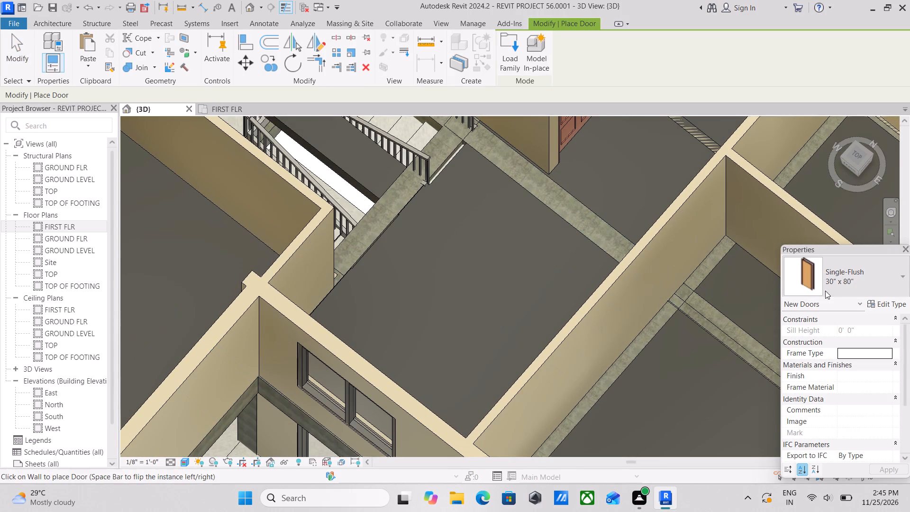
{"action": "left_click", "coordinate": [838, 287]}
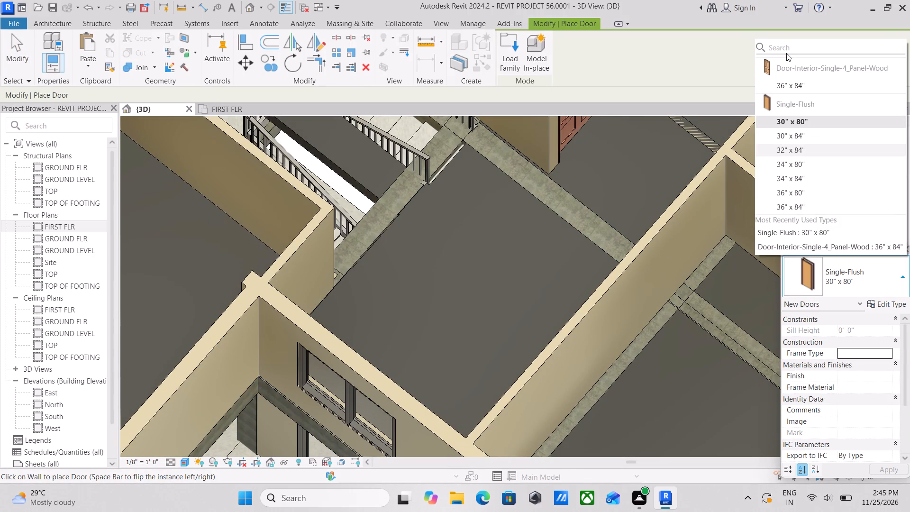
{"action": "left_click", "coordinate": [791, 87]}
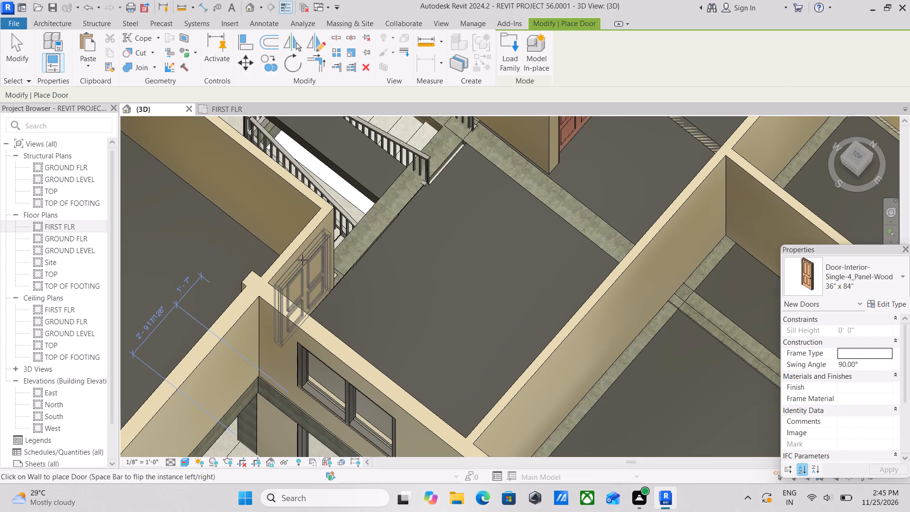
{"action": "scroll", "coordinate": [302, 260], "scroll_direction": "down", "scroll_amount": 1}
{"action": "middle_click_drag", "start_coordinate": [302, 260], "coordinate": [279, 251], "text": "shift"}
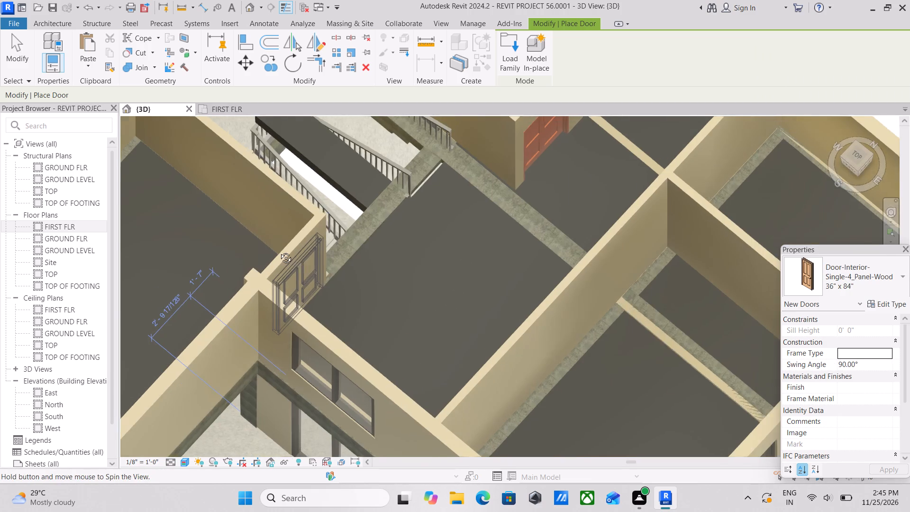
{"action": "middle_click_drag", "start_coordinate": [279, 251], "coordinate": [224, 227], "text": "shift"}
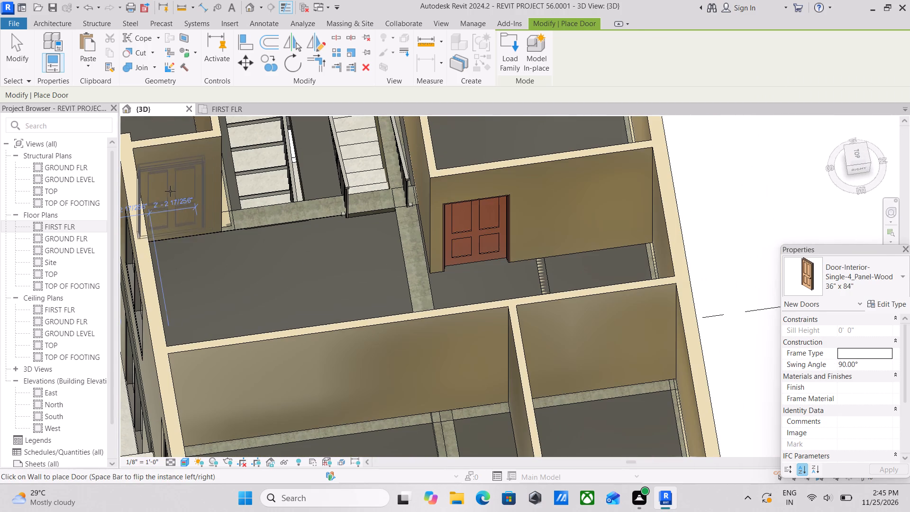
{"action": "left_click", "coordinate": [172, 187]}
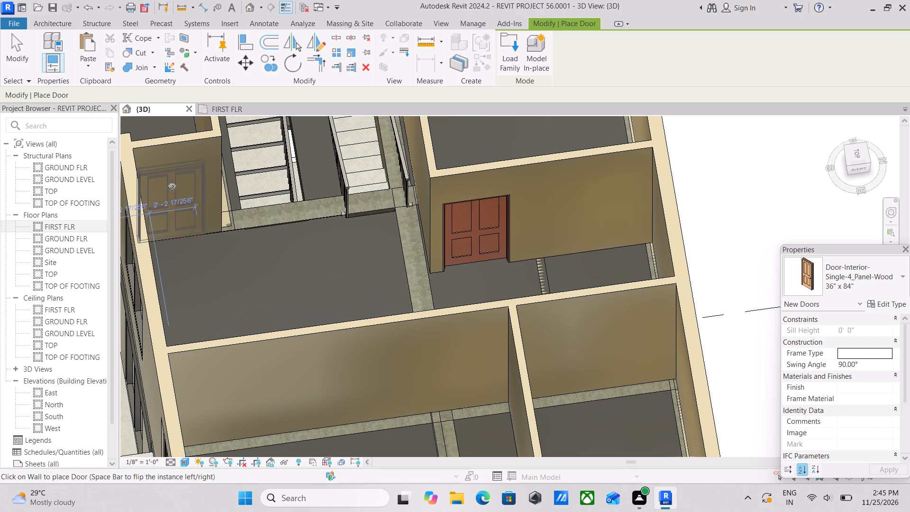
{"action": "key", "text": "Escape"}
{"action": "key", "text": "Escape"}
{"action": "key", "text": "Escape"}
Examine the new four-panel door from inside the front corner room, viewing the building from its front-left corner.
{"action": "scroll", "coordinate": [194, 206], "scroll_direction": "down", "scroll_amount": 2}
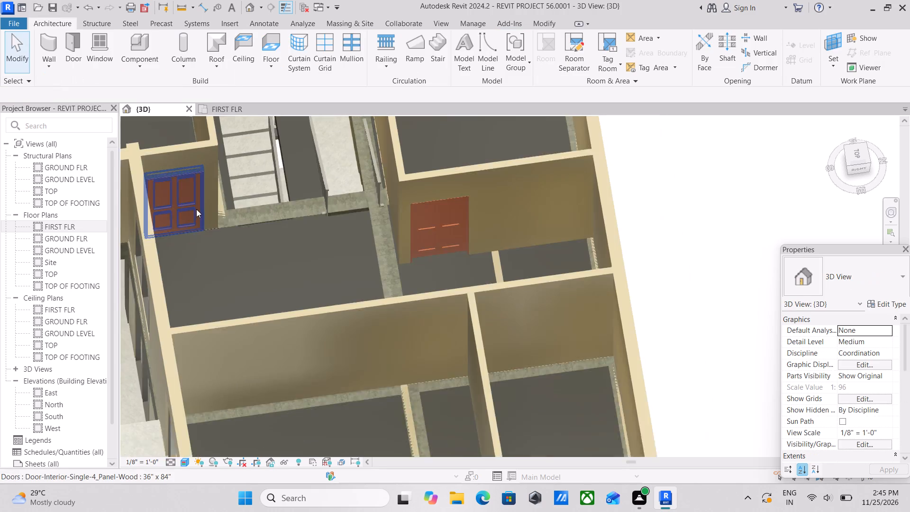
{"action": "scroll", "coordinate": [196, 209], "scroll_direction": "down", "scroll_amount": 2}
{"action": "middle_click_drag", "start_coordinate": [208, 224], "coordinate": [391, 139]}
{"action": "middle_click_drag", "start_coordinate": [338, 215], "coordinate": [380, 180], "text": "shift"}
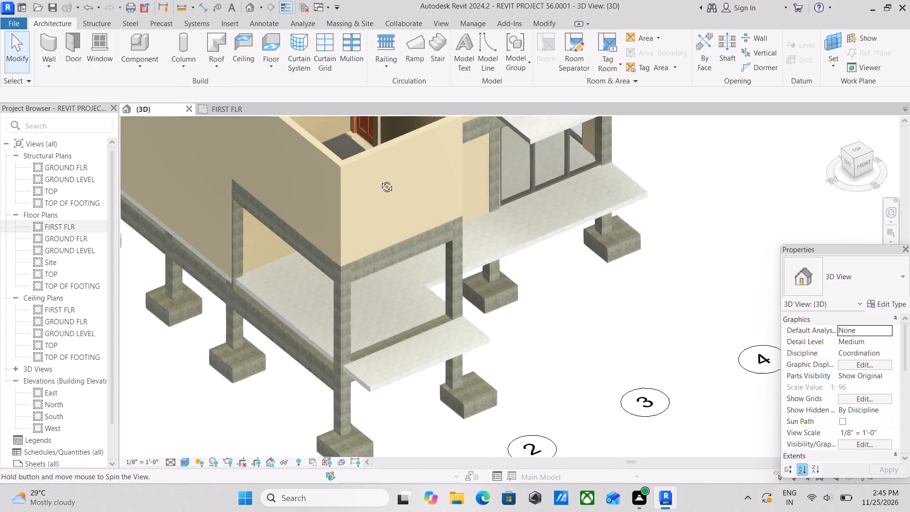
{"action": "middle_click_drag", "start_coordinate": [380, 180], "coordinate": [408, 234], "text": "shift"}
{"action": "middle_click_drag", "start_coordinate": [404, 206], "coordinate": [374, 341]}
{"action": "middle_click_drag", "start_coordinate": [371, 243], "coordinate": [336, 299], "text": "shift"}
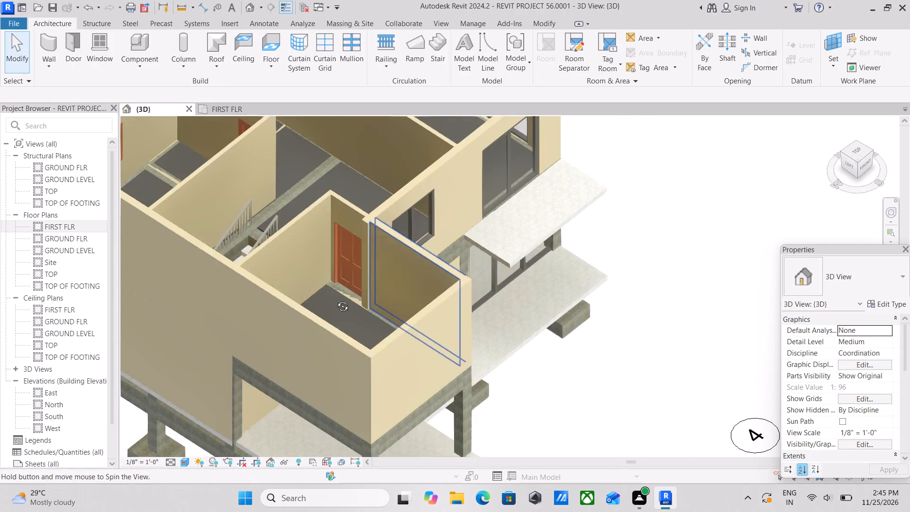
Examine the upper floor rooms and interior walls from directly above, around the corner room at the back.
{"action": "middle_click_drag", "start_coordinate": [336, 299], "coordinate": [321, 315], "text": "shift"}
{"action": "middle_click_drag", "start_coordinate": [397, 201], "coordinate": [341, 280], "text": "shift"}
{"action": "middle_click_drag", "start_coordinate": [356, 222], "coordinate": [371, 251], "text": "shift"}
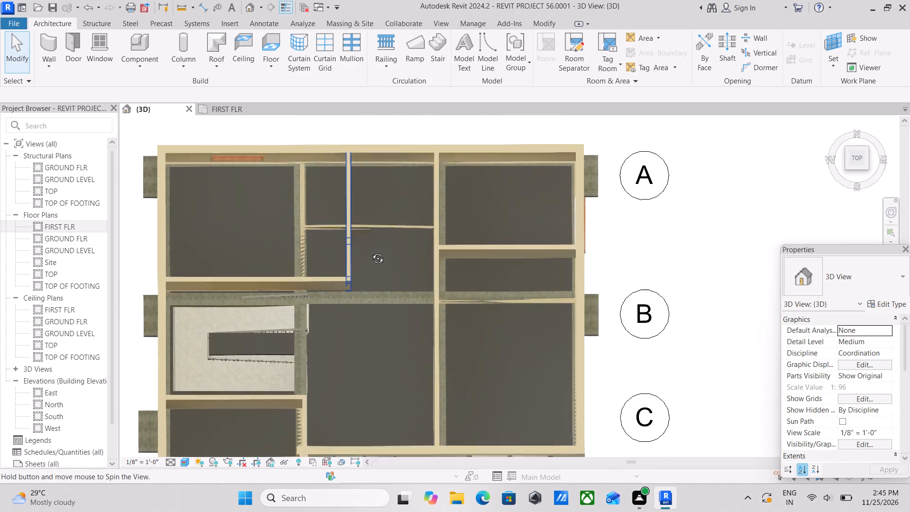
{"action": "middle_click_drag", "start_coordinate": [371, 251], "coordinate": [371, 252], "text": "shift"}
{"action": "scroll", "coordinate": [286, 219], "scroll_direction": "up", "scroll_amount": 5}
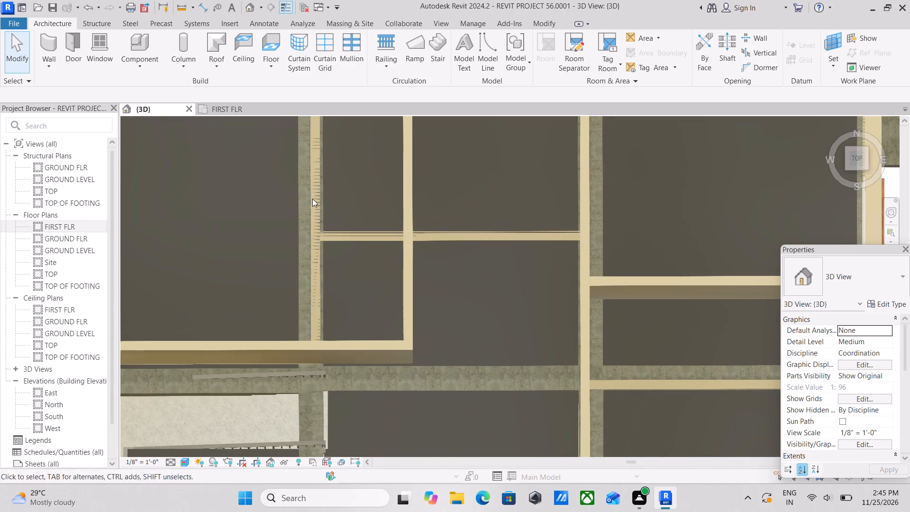
{"action": "scroll", "coordinate": [294, 176], "scroll_direction": "down", "scroll_amount": 1}
{"action": "middle_click_drag", "start_coordinate": [294, 176], "coordinate": [451, 245]}
{"action": "scroll", "coordinate": [241, 192], "scroll_direction": "up", "scroll_amount": 2}
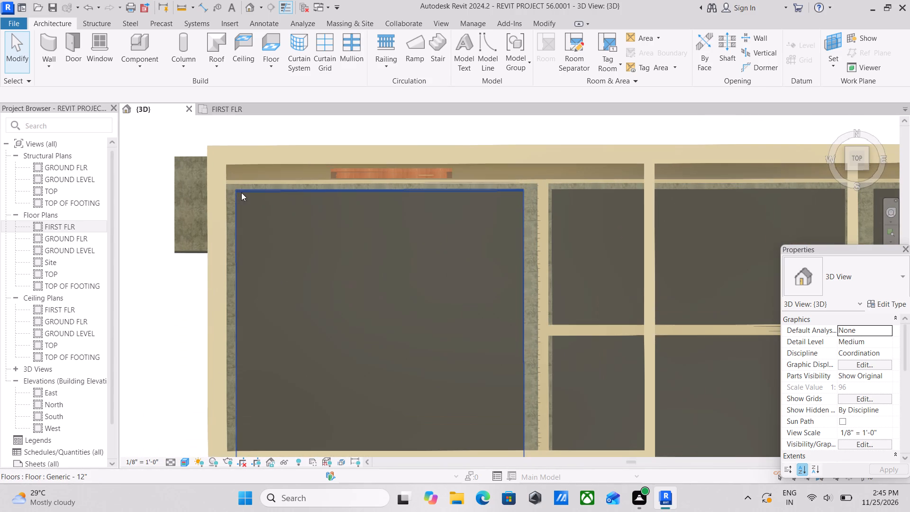
{"action": "scroll", "coordinate": [331, 152], "scroll_direction": "down", "scroll_amount": 3}
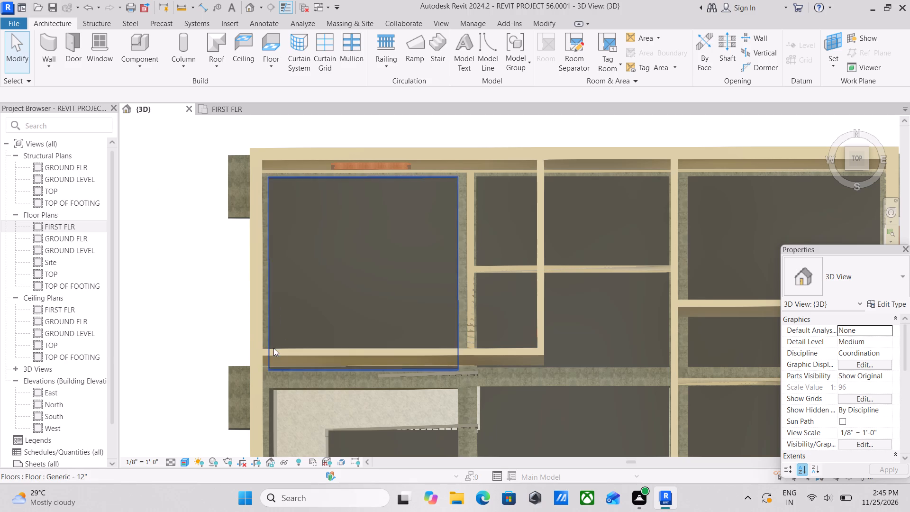
Set the 3D view's visual style to Hidden Line.
{"action": "left_click", "coordinate": [182, 463]}
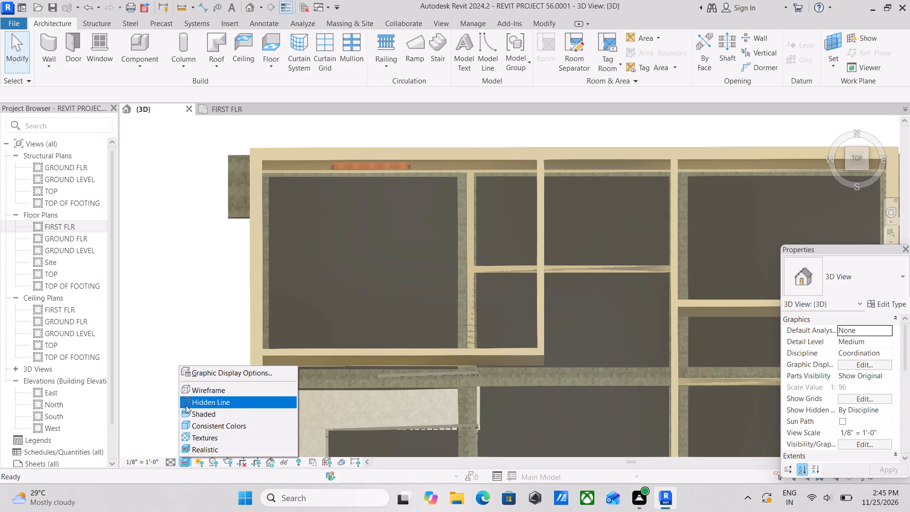
{"action": "left_click", "coordinate": [188, 400]}
Examine the upper floor wall layout from above, from the back rooms past the stair to the front rooms.
{"action": "middle_click_drag", "start_coordinate": [381, 296], "coordinate": [390, 320]}
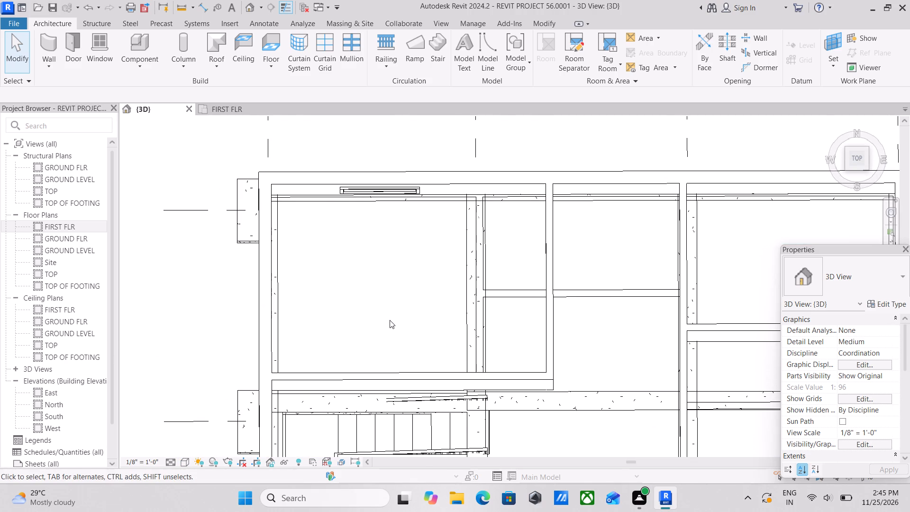
{"action": "scroll", "coordinate": [562, 264], "scroll_direction": "down", "scroll_amount": 4}
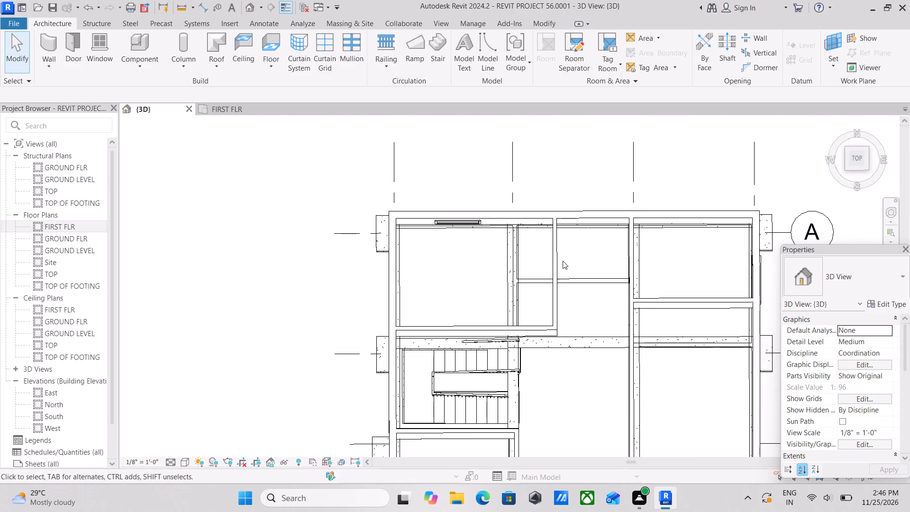
{"action": "scroll", "coordinate": [563, 261], "scroll_direction": "up", "scroll_amount": 1}
{"action": "middle_click_drag", "start_coordinate": [563, 261], "coordinate": [478, 292]}
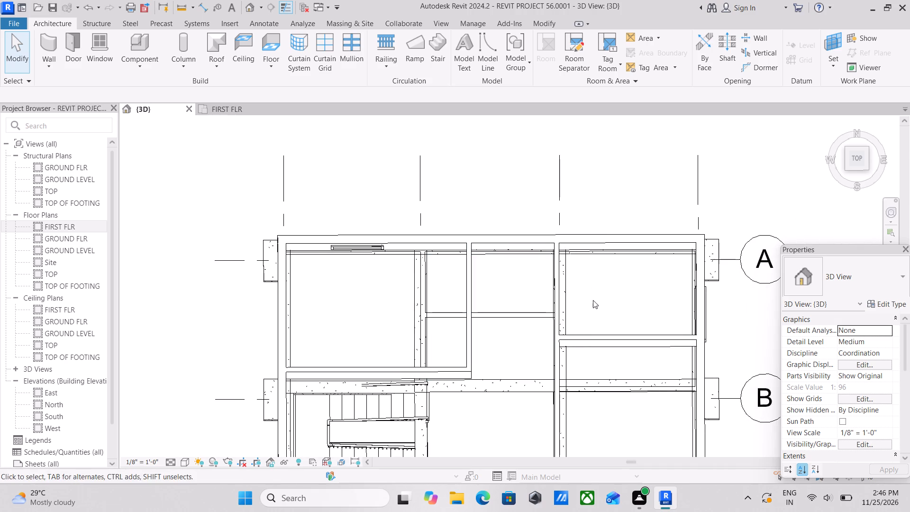
{"action": "middle_click_drag", "start_coordinate": [565, 348], "coordinate": [542, 319]}
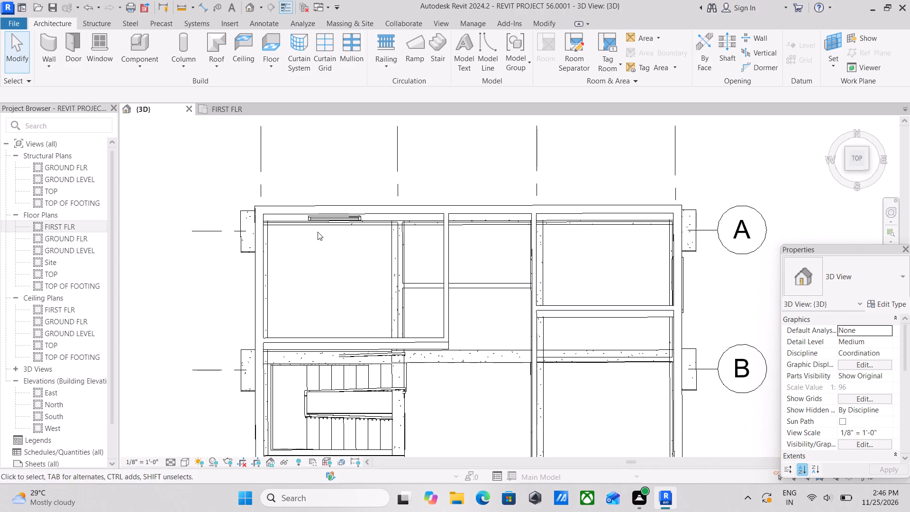
{"action": "scroll", "coordinate": [447, 206], "scroll_direction": "up", "scroll_amount": 3}
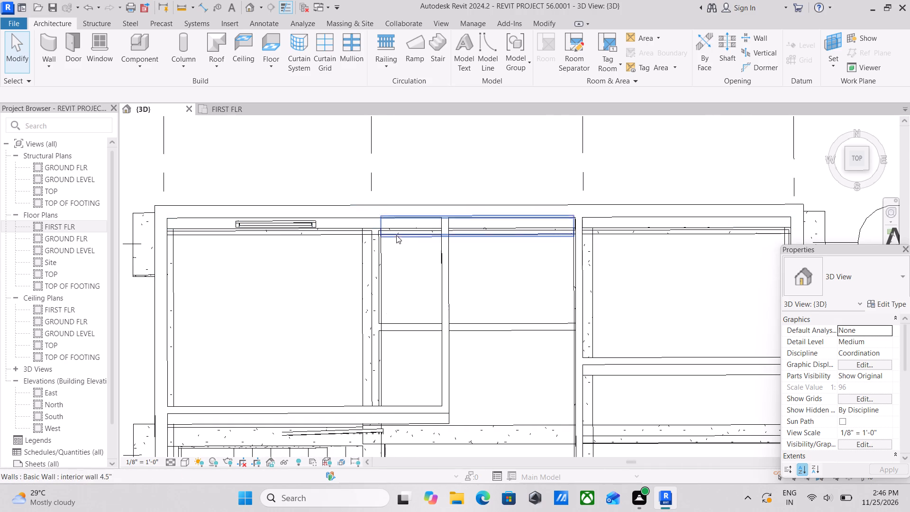
{"action": "scroll", "coordinate": [283, 288], "scroll_direction": "up", "scroll_amount": 1}
{"action": "scroll", "coordinate": [178, 233], "scroll_direction": "down", "scroll_amount": 2}
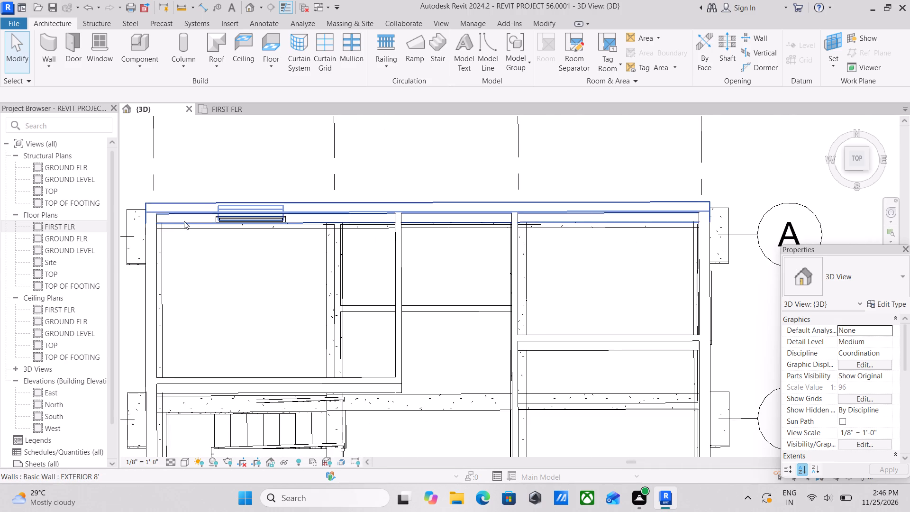
{"action": "scroll", "coordinate": [210, 272], "scroll_direction": "down", "scroll_amount": 3}
{"action": "middle_click_drag", "start_coordinate": [445, 327], "coordinate": [433, 224]}
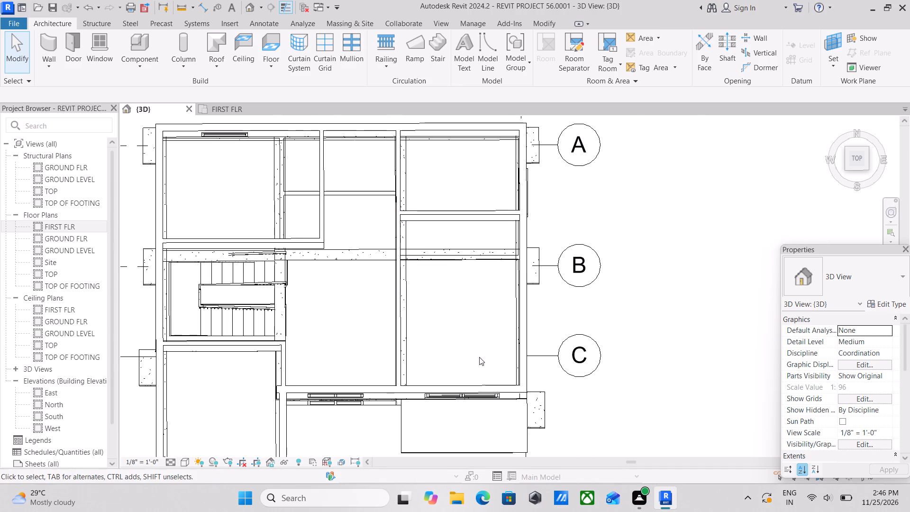
{"action": "middle_click_drag", "start_coordinate": [479, 378], "coordinate": [483, 357]}
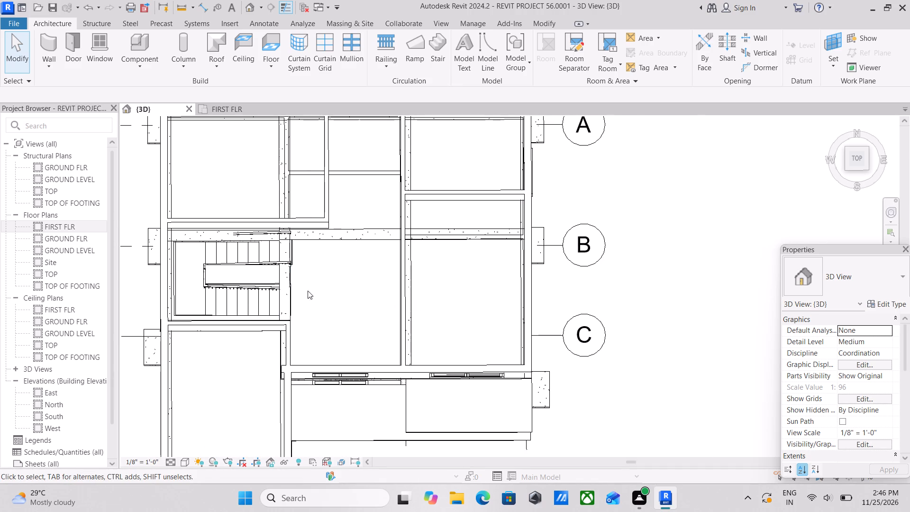
{"action": "scroll", "coordinate": [339, 342], "scroll_direction": "down", "scroll_amount": 3}
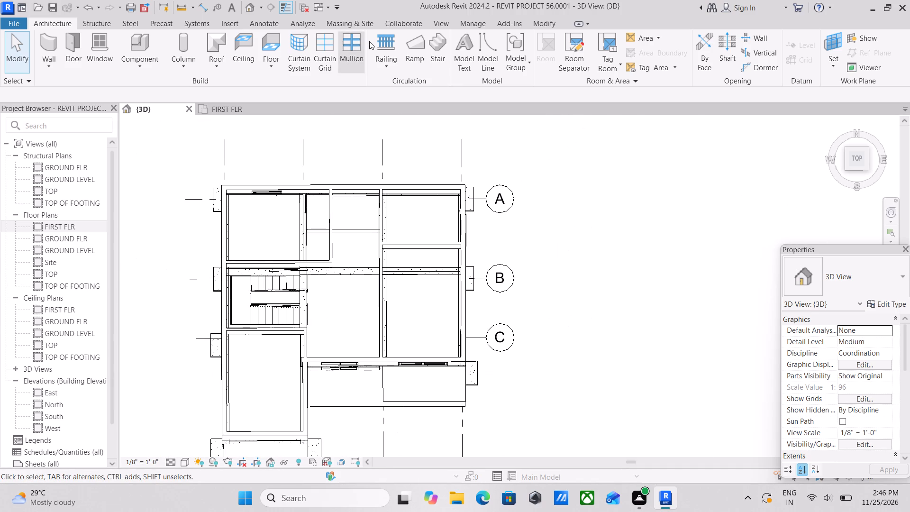
Orient the 3D view squarely to the front of the building, framing both storeys and the footings.
{"action": "left_click", "coordinate": [860, 169]}
{"action": "left_click", "coordinate": [860, 169]}
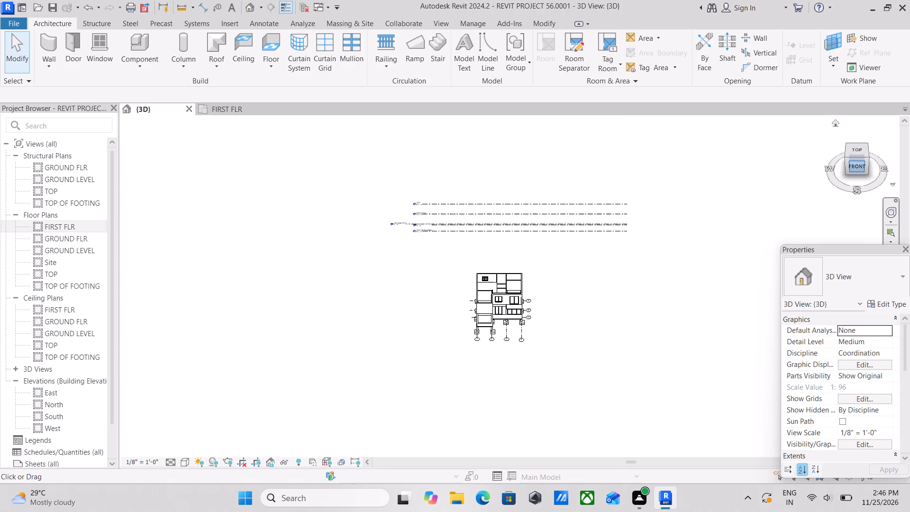
{"action": "scroll", "coordinate": [554, 276], "scroll_direction": "up", "scroll_amount": 4}
{"action": "scroll", "coordinate": [511, 311], "scroll_direction": "up", "scroll_amount": 4}
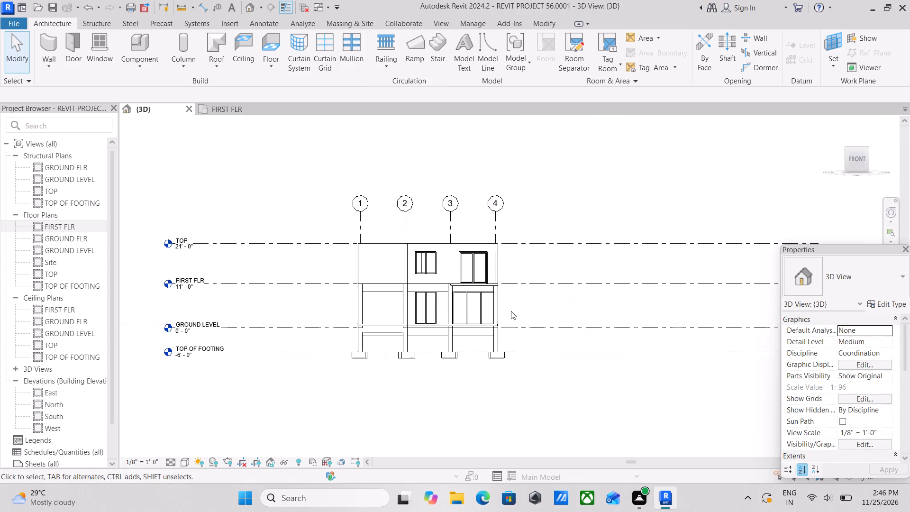
{"action": "scroll", "coordinate": [511, 311], "scroll_direction": "up", "scroll_amount": 4}
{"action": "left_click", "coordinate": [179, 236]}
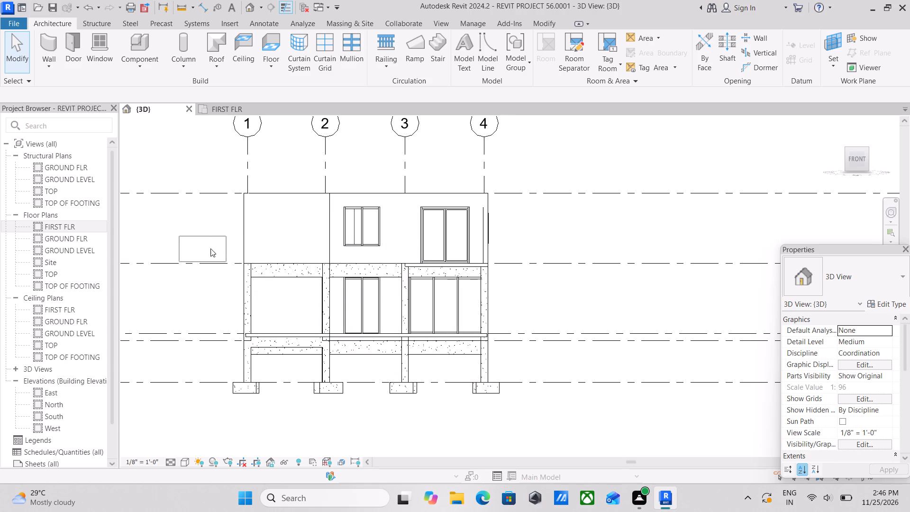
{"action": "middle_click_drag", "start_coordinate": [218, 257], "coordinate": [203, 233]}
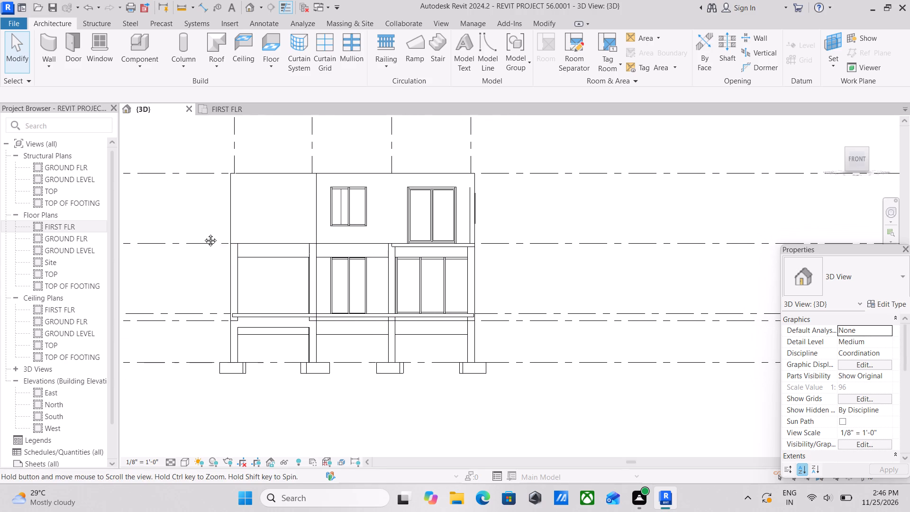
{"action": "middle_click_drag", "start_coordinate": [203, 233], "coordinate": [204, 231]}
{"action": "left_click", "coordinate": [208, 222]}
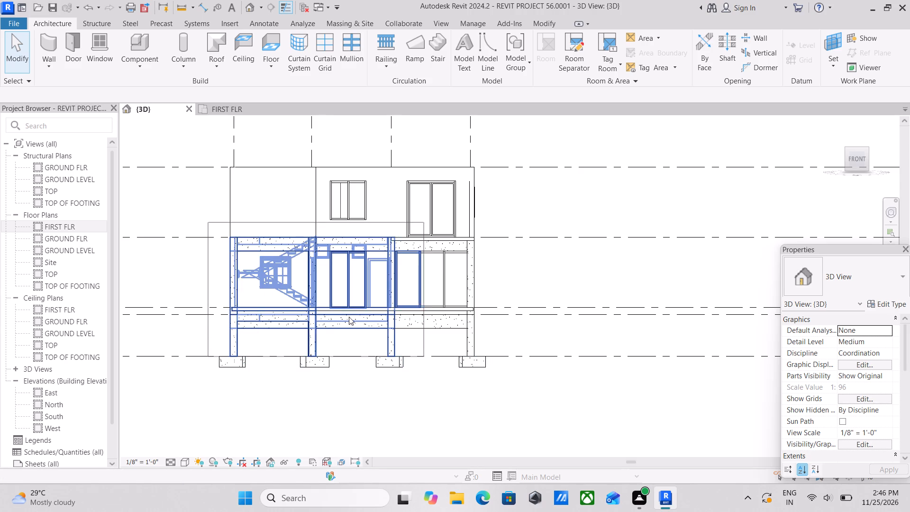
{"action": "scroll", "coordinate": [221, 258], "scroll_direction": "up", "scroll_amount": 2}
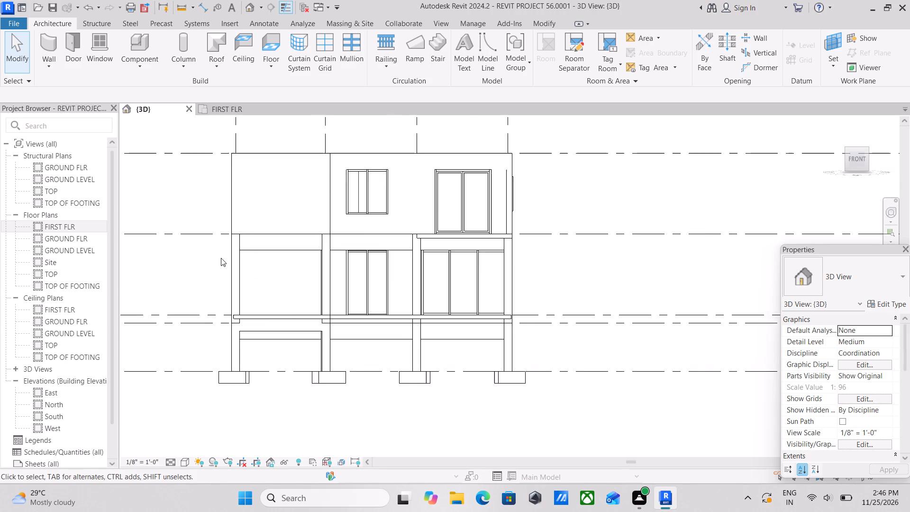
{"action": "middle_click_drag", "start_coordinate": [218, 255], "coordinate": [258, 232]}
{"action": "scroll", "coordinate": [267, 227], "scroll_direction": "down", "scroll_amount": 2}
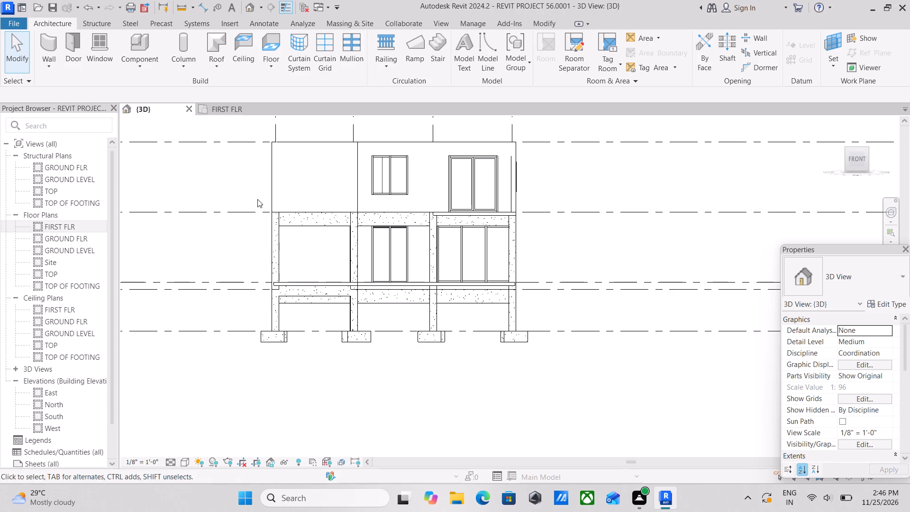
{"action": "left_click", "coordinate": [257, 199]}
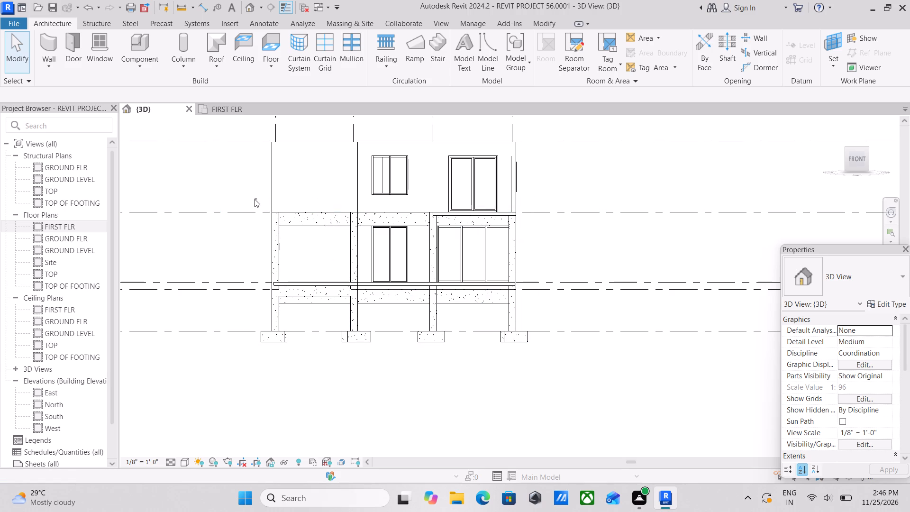
Select the whole structure below the FIRST FLR level, including the slabs, beams, columns and footings, and temporarily hide it.
{"action": "scroll", "coordinate": [260, 228], "scroll_direction": "up", "scroll_amount": 3}
{"action": "middle_click_drag", "start_coordinate": [260, 228], "coordinate": [241, 208]}
{"action": "scroll", "coordinate": [243, 208], "scroll_direction": "up", "scroll_amount": 1}
{"action": "scroll", "coordinate": [242, 203], "scroll_direction": "down", "scroll_amount": 3}
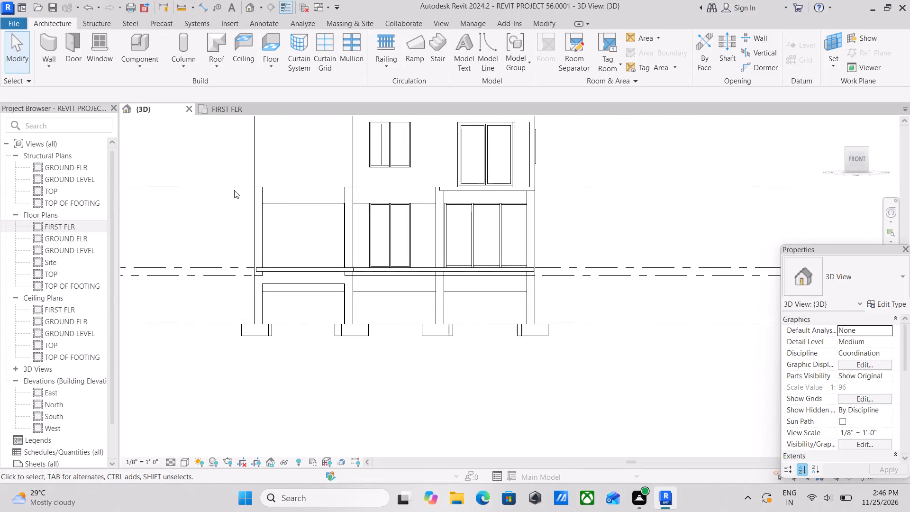
{"action": "middle_click_drag", "start_coordinate": [234, 189], "coordinate": [227, 174]}
{"action": "scroll", "coordinate": [227, 173], "scroll_direction": "down", "scroll_amount": 3}
{"action": "left_click_drag", "start_coordinate": [225, 162], "coordinate": [322, 243]}
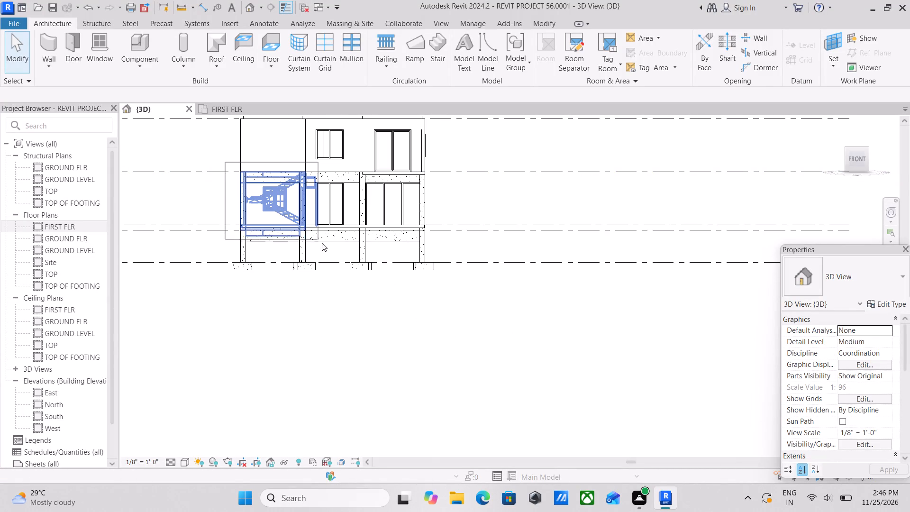
{"action": "left_click_drag", "start_coordinate": [322, 243], "coordinate": [389, 283]}
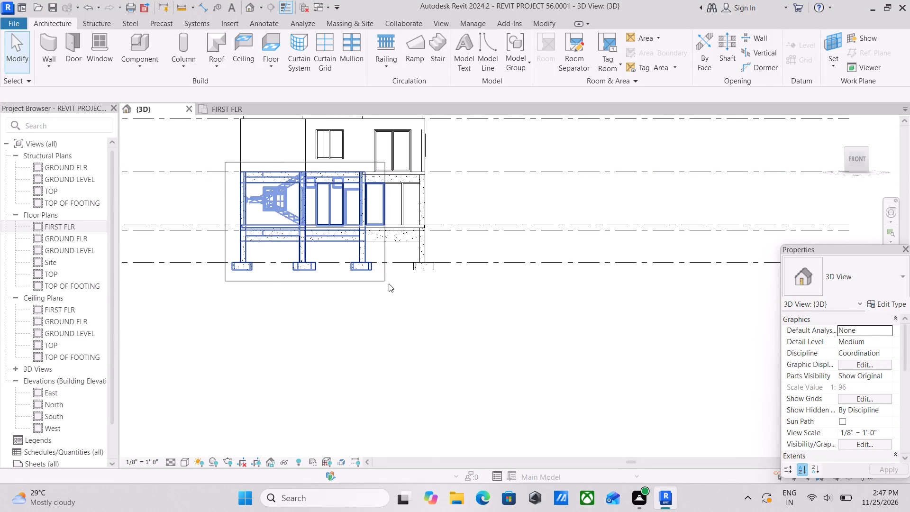
{"action": "left_click_drag", "start_coordinate": [389, 283], "coordinate": [444, 307]}
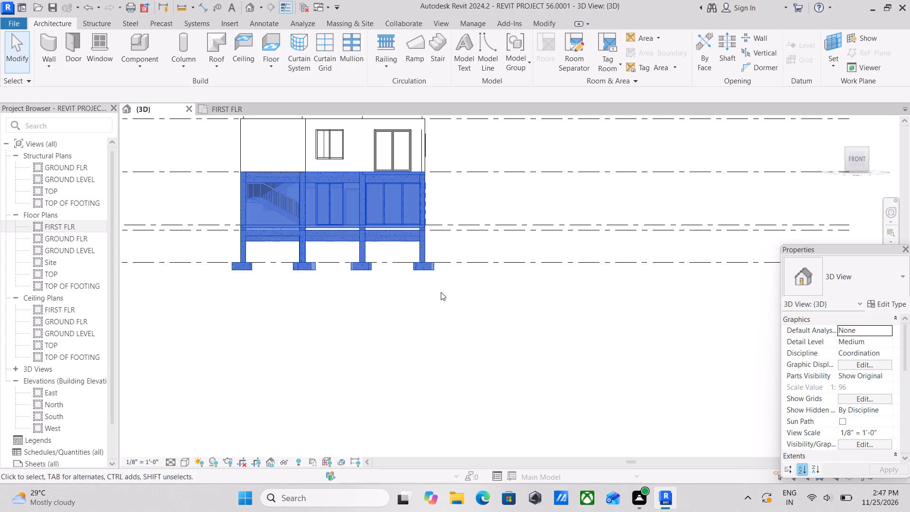
{"action": "scroll", "coordinate": [393, 160], "scroll_direction": "up", "scroll_amount": 11}
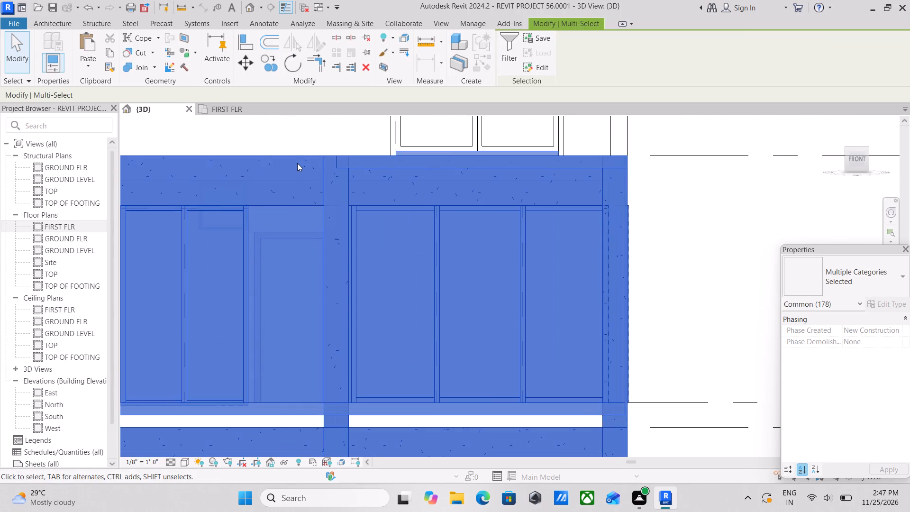
{"action": "scroll", "coordinate": [298, 164], "scroll_direction": "down", "scroll_amount": 2}
{"action": "middle_click_drag", "start_coordinate": [298, 164], "coordinate": [334, 218]}
{"action": "scroll", "coordinate": [334, 218], "scroll_direction": "down", "scroll_amount": 1}
{"action": "middle_click_drag", "start_coordinate": [334, 218], "coordinate": [362, 250]}
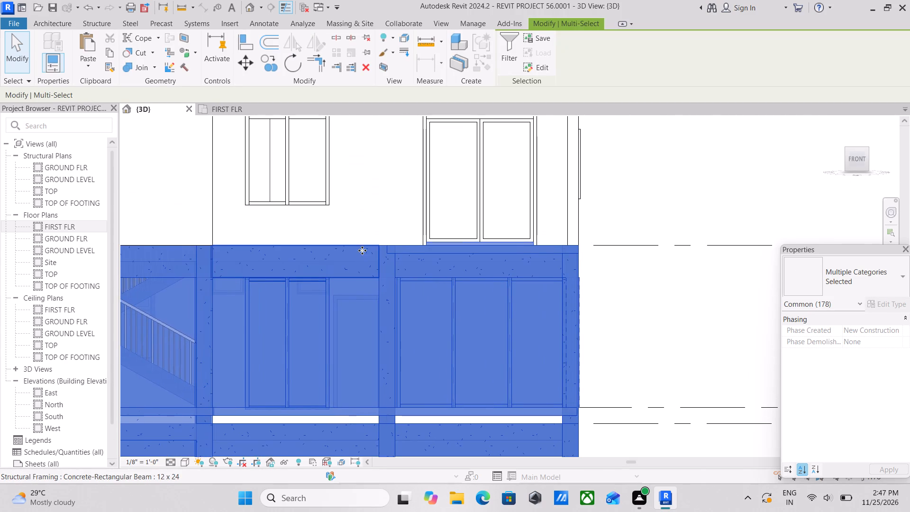
{"action": "type", "text": "HH"}
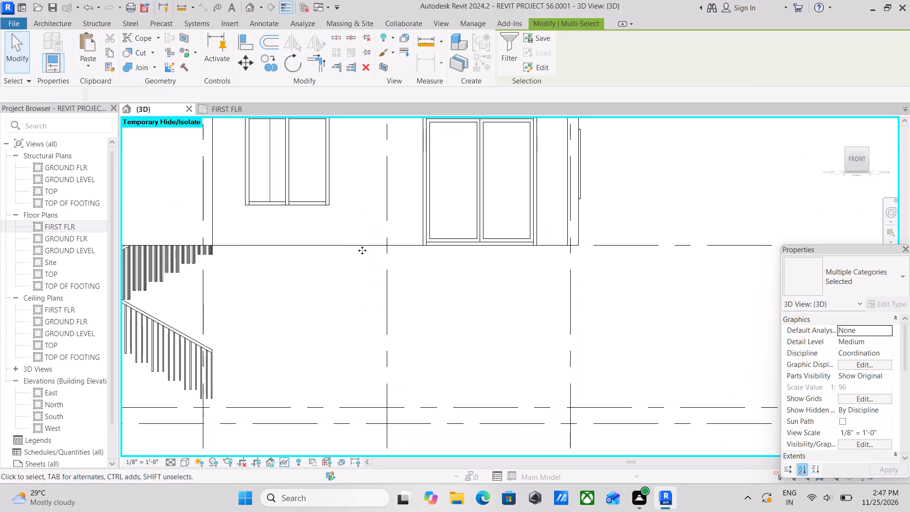
Temporarily hide the two remaining Handrail - Rectangular stair railings.
{"action": "scroll", "coordinate": [341, 241], "scroll_direction": "down", "scroll_amount": 4}
{"action": "scroll", "coordinate": [169, 276], "scroll_direction": "up", "scroll_amount": 3}
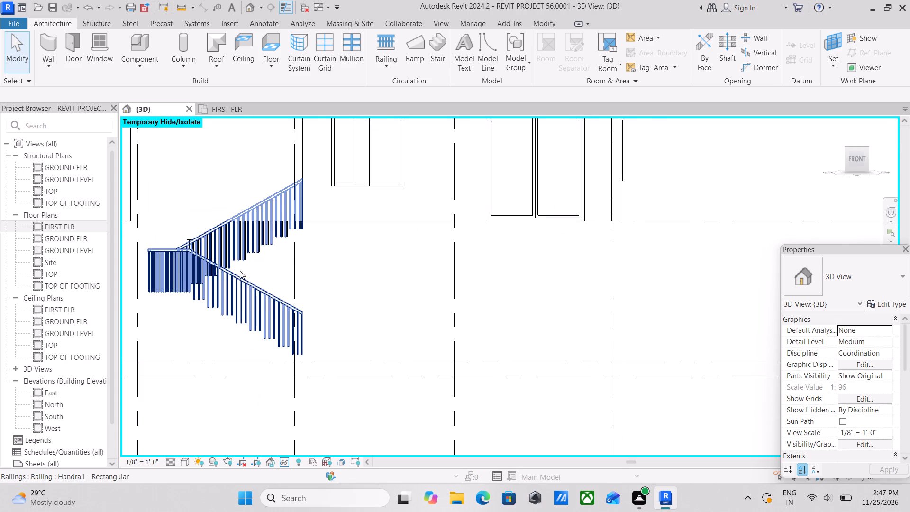
{"action": "left_click", "coordinate": [223, 283]}
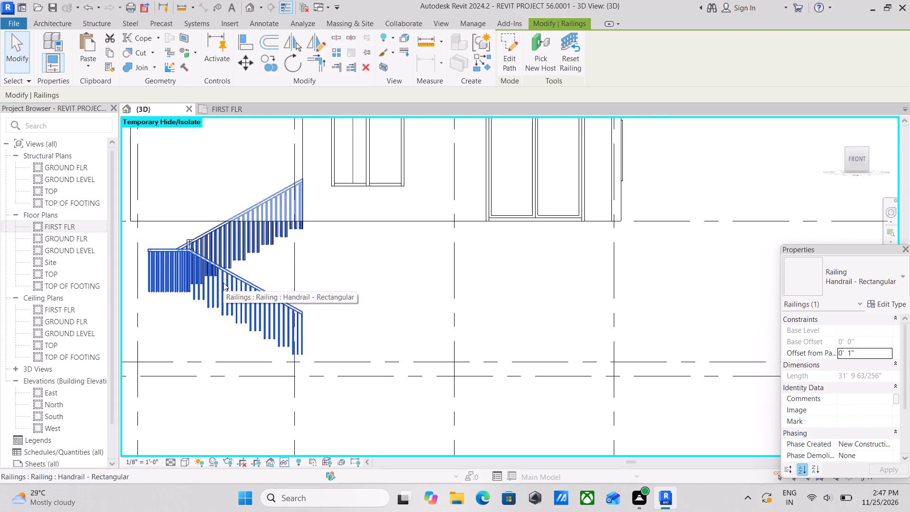
{"action": "type", "text": "HH"}
{"action": "left_click", "coordinate": [247, 289]}
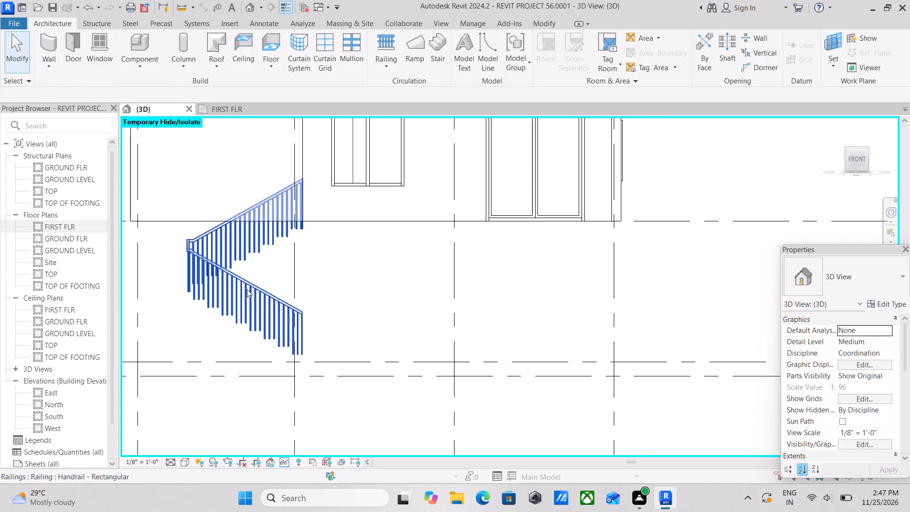
{"action": "type", "text": "HH"}
Orient the 3D view straight down on the isolated upper floor, framing its rooms with grids 1 to 4 and A to C.
{"action": "scroll", "coordinate": [230, 272], "scroll_direction": "down", "scroll_amount": 2}
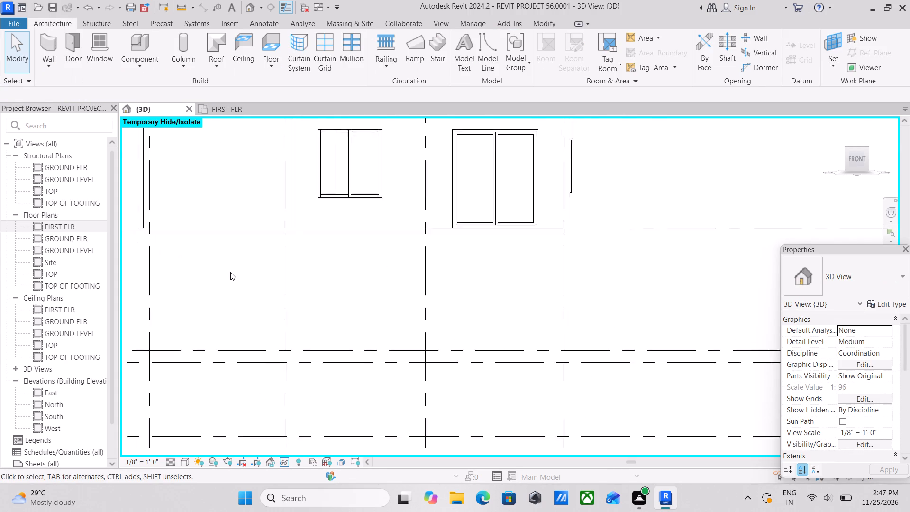
{"action": "scroll", "coordinate": [230, 272], "scroll_direction": "down", "scroll_amount": 5}
{"action": "middle_click_drag", "start_coordinate": [232, 261], "coordinate": [222, 385], "text": "shift"}
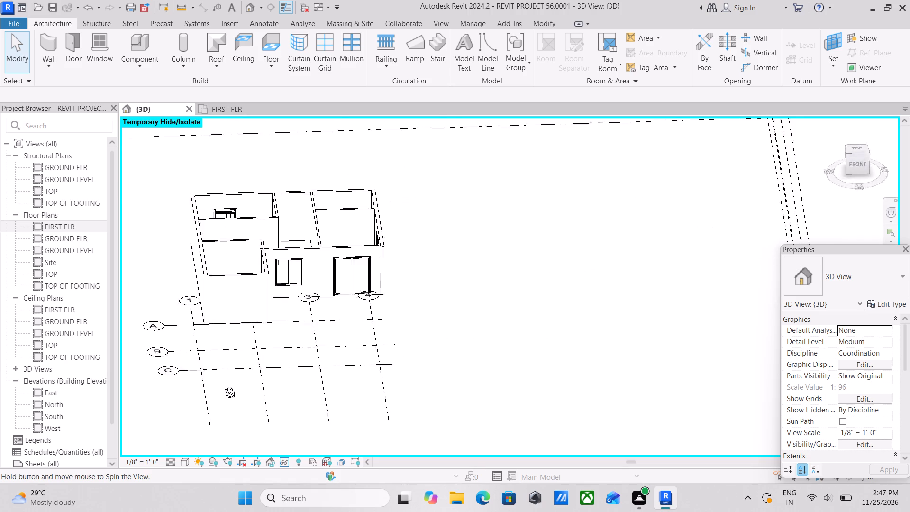
{"action": "middle_click_drag", "start_coordinate": [222, 385], "coordinate": [182, 389], "text": "shift"}
{"action": "middle_click_drag", "start_coordinate": [242, 305], "coordinate": [282, 397], "text": "shift"}
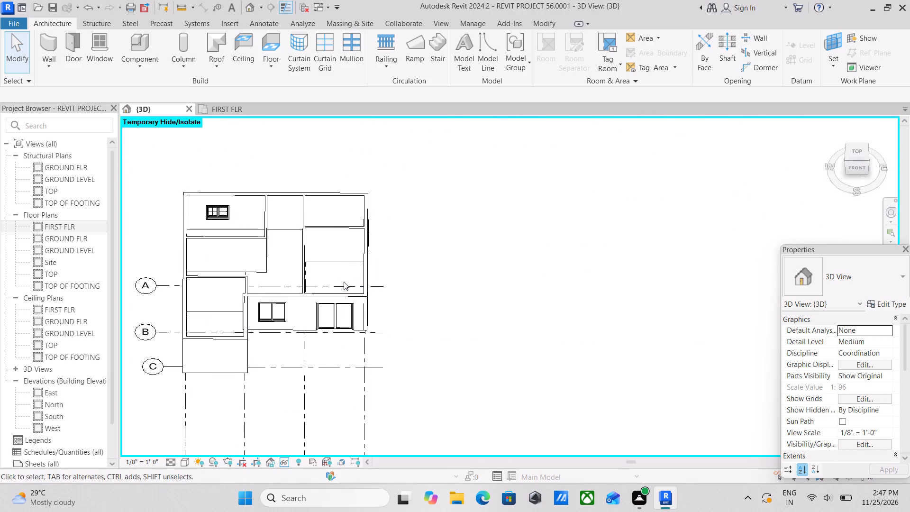
{"action": "scroll", "coordinate": [302, 264], "scroll_direction": "down", "scroll_amount": 1, "text": "shift"}
{"action": "middle_click_drag", "start_coordinate": [302, 264], "coordinate": [305, 386], "text": "shift"}
{"action": "scroll", "coordinate": [305, 386], "scroll_direction": "up", "scroll_amount": 1}
{"action": "middle_click_drag", "start_coordinate": [186, 190], "coordinate": [189, 235], "text": "shift"}
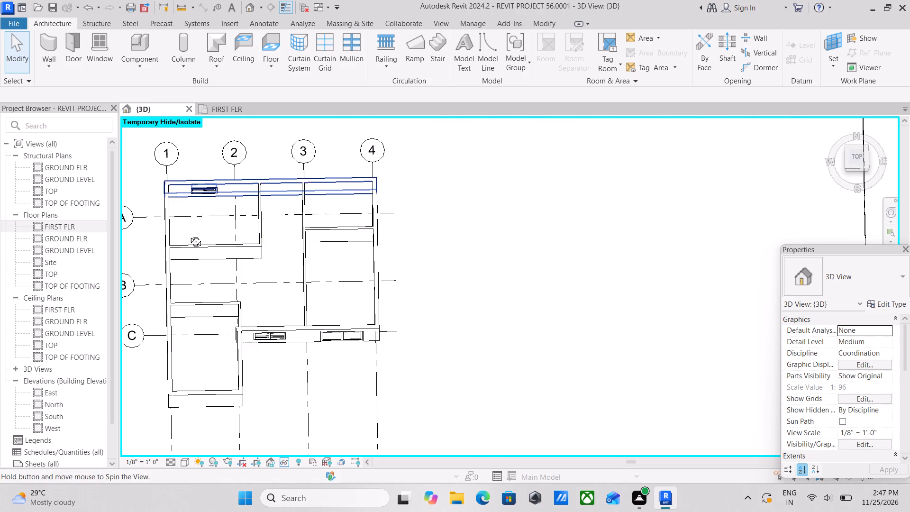
{"action": "middle_click_drag", "start_coordinate": [189, 235], "coordinate": [189, 265], "text": "shift"}
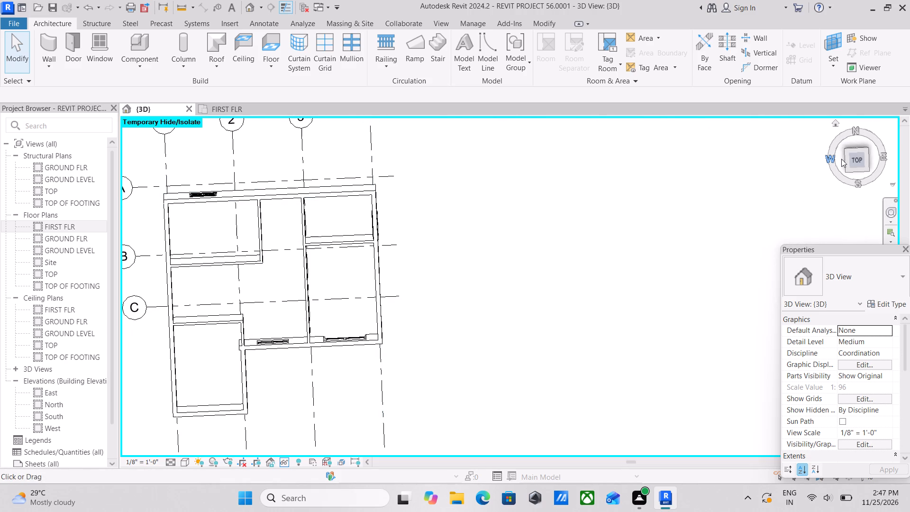
{"action": "left_click", "coordinate": [852, 160]}
{"action": "scroll", "coordinate": [350, 226], "scroll_direction": "up", "scroll_amount": 4}
{"action": "scroll", "coordinate": [370, 274], "scroll_direction": "up", "scroll_amount": 4}
{"action": "scroll", "coordinate": [492, 302], "scroll_direction": "up", "scroll_amount": 3}
{"action": "middle_click_drag", "start_coordinate": [506, 270], "coordinate": [438, 263]}
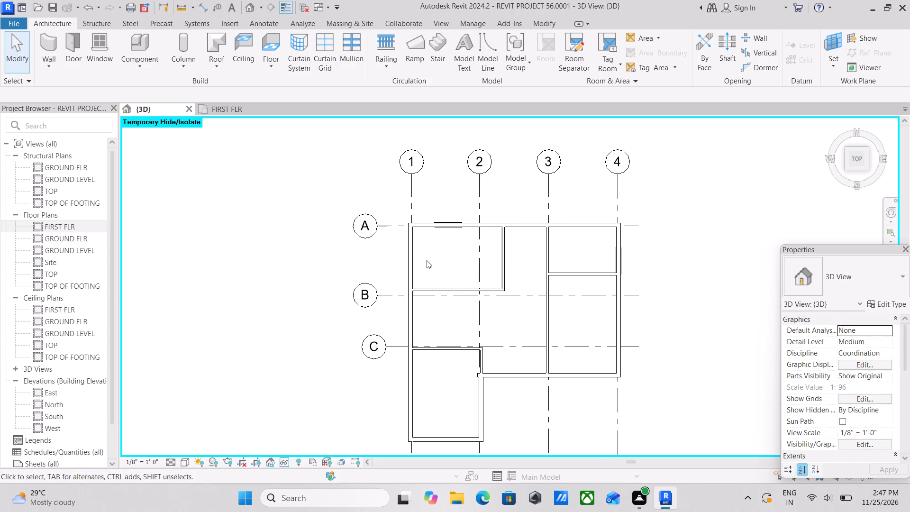
Start a FLOORING 6" floor and sketch a rectangular boundary, about 14'-8 5/8" by 10'-1 7/16", inside the back room between grids A and B at grid 1.
{"action": "left_click", "coordinate": [268, 69]}
{"action": "left_click", "coordinate": [297, 88]}
{"action": "scroll", "coordinate": [514, 277], "scroll_direction": "up", "scroll_amount": 2}
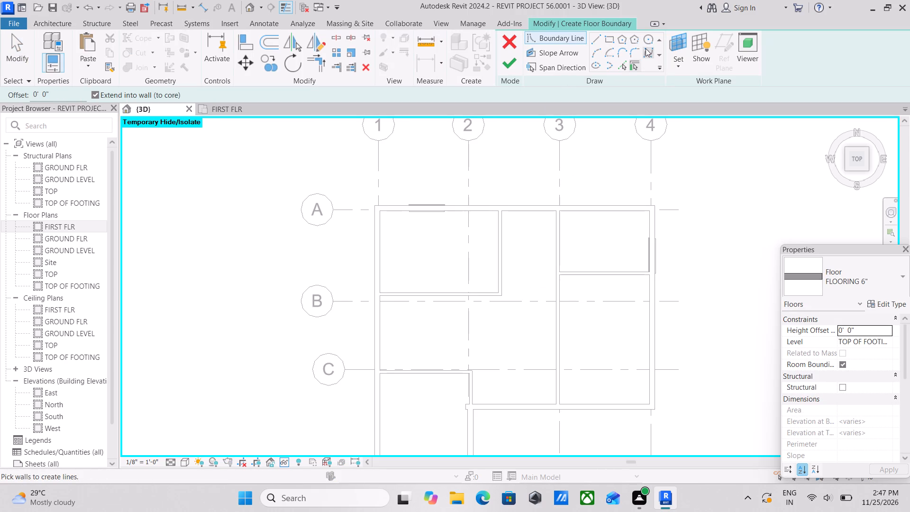
{"action": "left_click", "coordinate": [612, 37]}
{"action": "scroll", "coordinate": [452, 238], "scroll_direction": "up", "scroll_amount": 4}
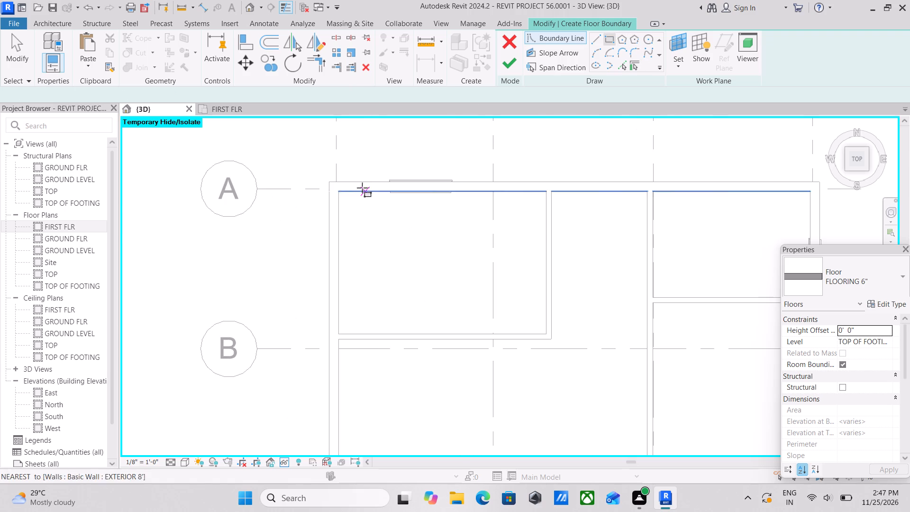
{"action": "scroll", "coordinate": [357, 187], "scroll_direction": "up", "scroll_amount": 6}
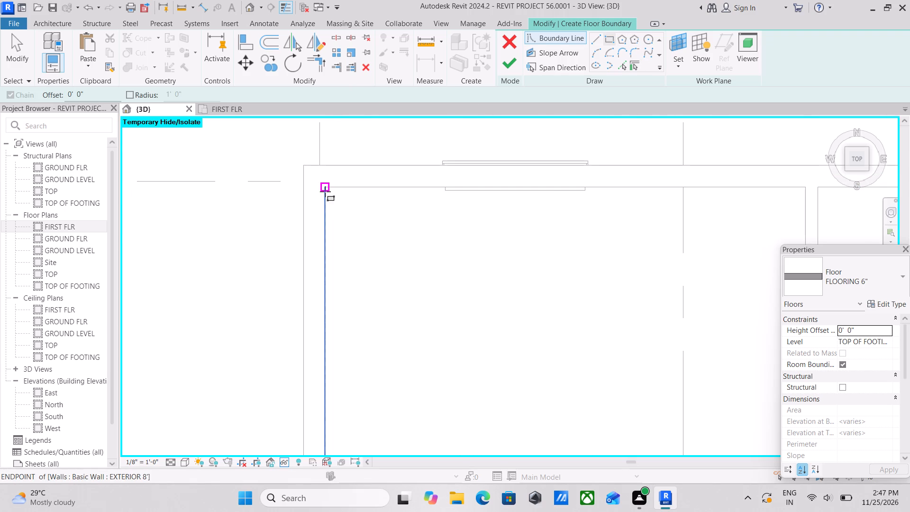
{"action": "left_click", "coordinate": [323, 187]}
{"action": "middle_click_drag", "start_coordinate": [378, 277], "coordinate": [235, 134]}
{"action": "scroll", "coordinate": [433, 306], "scroll_direction": "down", "scroll_amount": 1}
{"action": "middle_click_drag", "start_coordinate": [433, 306], "coordinate": [378, 303]}
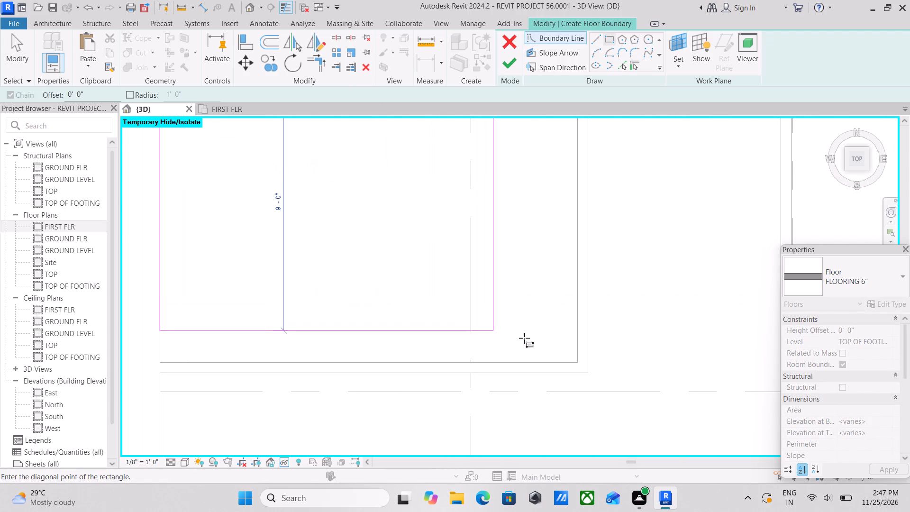
{"action": "left_click", "coordinate": [576, 362]}
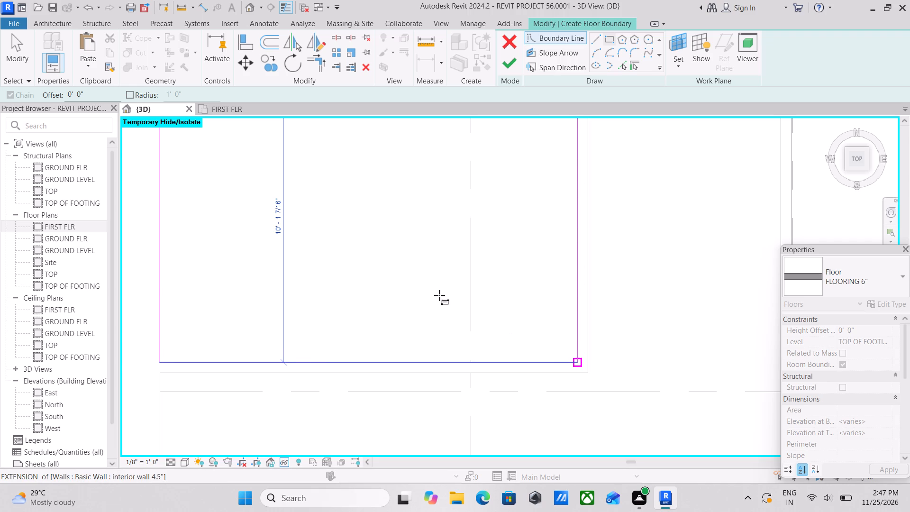
Sketch a second rectangular floor boundary, about 7'-6" deep, along the inner wall faces of the back room between grids 3 and 4.
{"action": "scroll", "coordinate": [438, 291], "scroll_direction": "down", "scroll_amount": 4}
{"action": "scroll", "coordinate": [426, 338], "scroll_direction": "down", "scroll_amount": 4}
{"action": "middle_click_drag", "start_coordinate": [424, 337], "coordinate": [393, 235]}
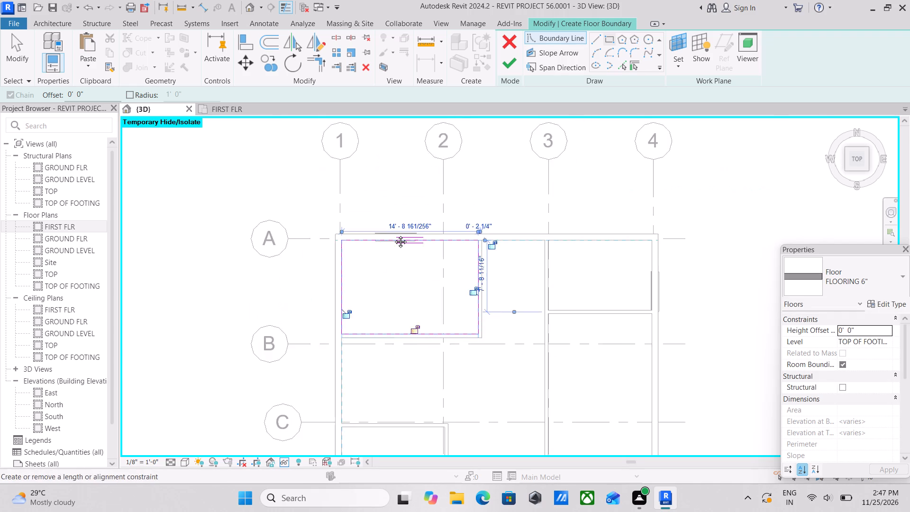
{"action": "middle_click_drag", "start_coordinate": [393, 235], "coordinate": [392, 188]}
{"action": "scroll", "coordinate": [416, 315], "scroll_direction": "up", "scroll_amount": 3}
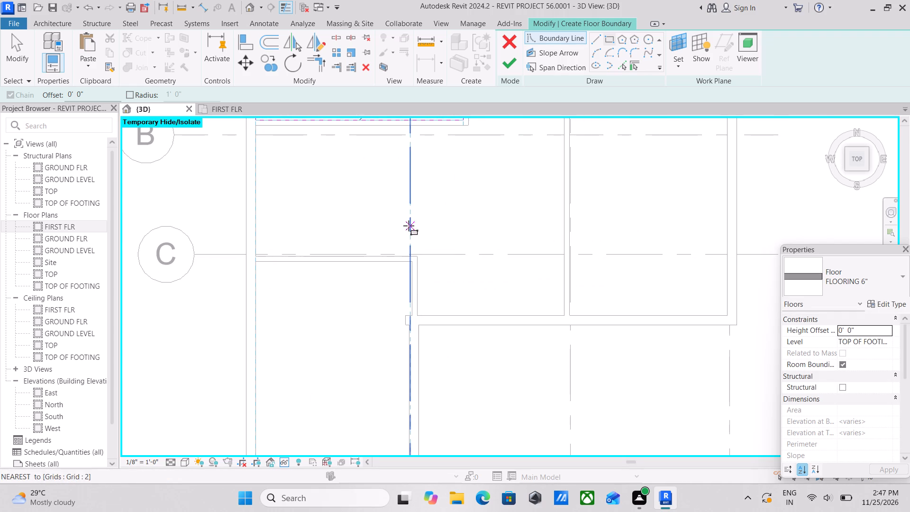
{"action": "scroll", "coordinate": [409, 225], "scroll_direction": "down", "scroll_amount": 1}
{"action": "middle_click_drag", "start_coordinate": [409, 225], "coordinate": [263, 388]}
{"action": "scroll", "coordinate": [476, 219], "scroll_direction": "up", "scroll_amount": 1}
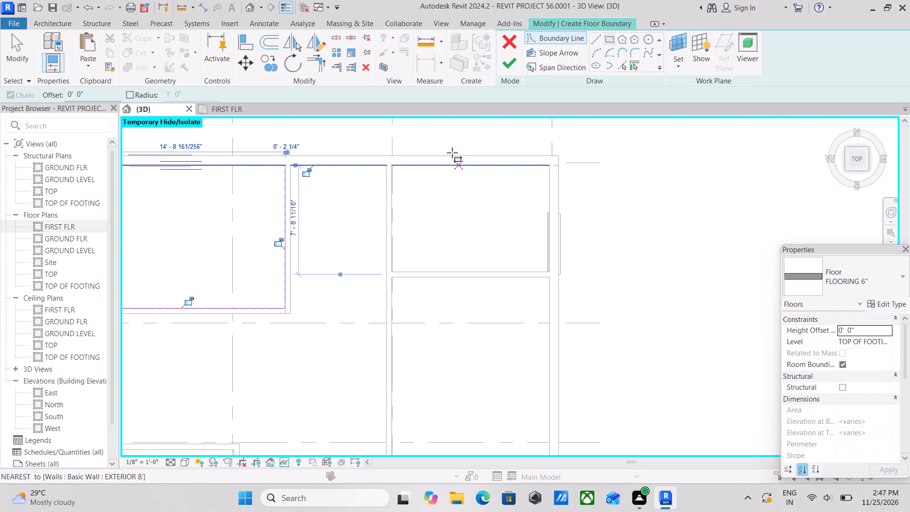
{"action": "scroll", "coordinate": [448, 153], "scroll_direction": "up", "scroll_amount": 3}
{"action": "scroll", "coordinate": [374, 162], "scroll_direction": "up", "scroll_amount": 9}
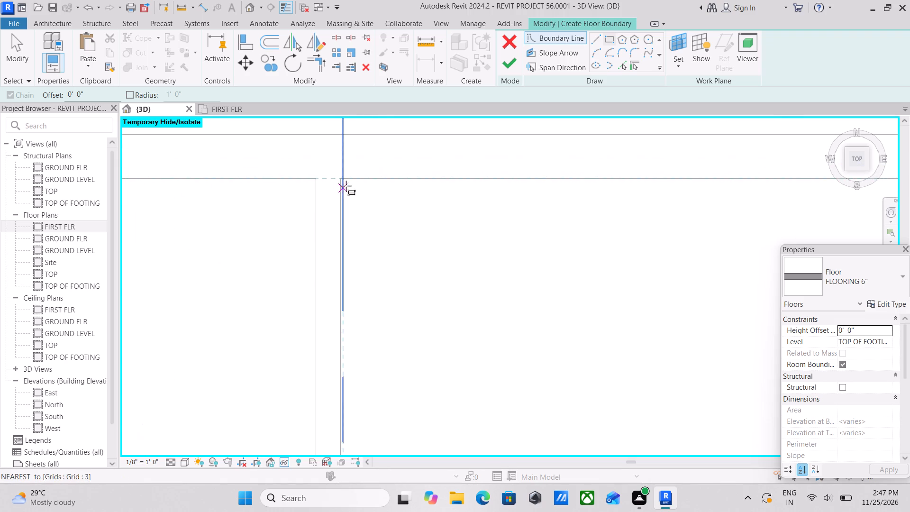
{"action": "scroll", "coordinate": [346, 186], "scroll_direction": "up", "scroll_amount": 9}
{"action": "left_click", "coordinate": [332, 174]}
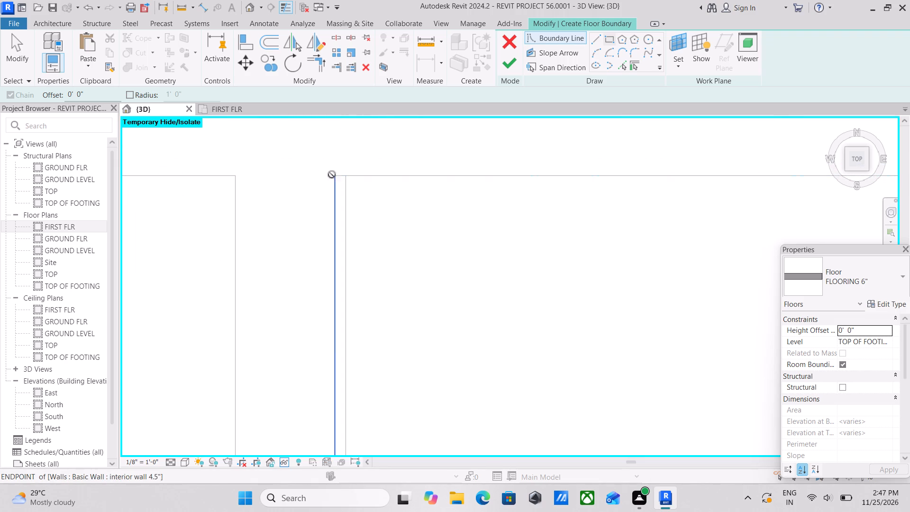
{"action": "scroll", "coordinate": [571, 352], "scroll_direction": "down", "scroll_amount": 1}
{"action": "middle_click_drag", "start_coordinate": [571, 352], "coordinate": [386, 192]}
{"action": "scroll", "coordinate": [591, 362], "scroll_direction": "down", "scroll_amount": 4}
{"action": "middle_click_drag", "start_coordinate": [583, 358], "coordinate": [489, 222]}
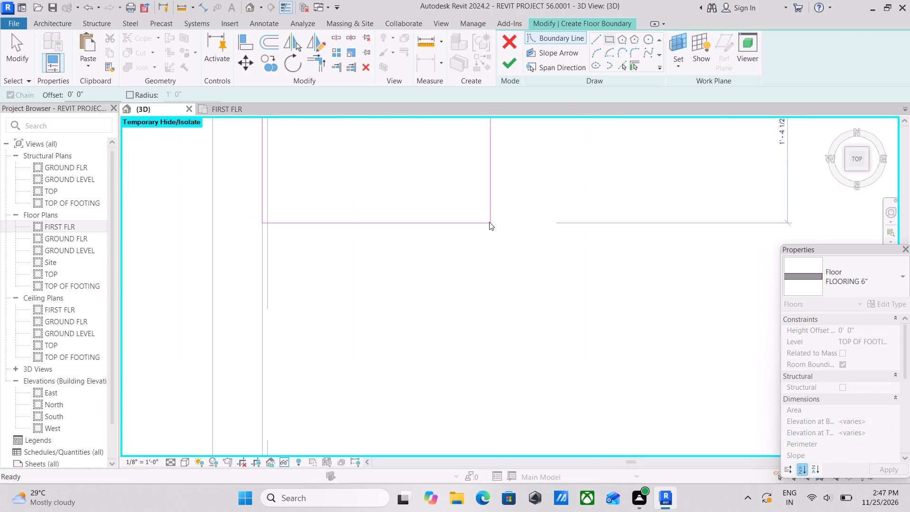
{"action": "scroll", "coordinate": [632, 309], "scroll_direction": "down", "scroll_amount": 3}
{"action": "middle_click_drag", "start_coordinate": [632, 309], "coordinate": [501, 219]}
{"action": "scroll", "coordinate": [644, 316], "scroll_direction": "down", "scroll_amount": 2}
{"action": "middle_click_drag", "start_coordinate": [642, 316], "coordinate": [455, 232]}
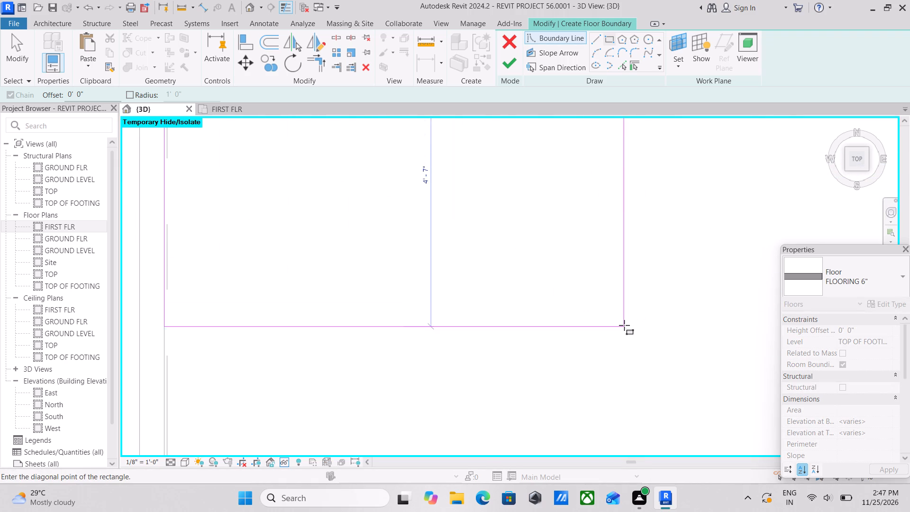
{"action": "scroll", "coordinate": [624, 325], "scroll_direction": "down", "scroll_amount": 6}
{"action": "middle_click_drag", "start_coordinate": [623, 325], "coordinate": [370, 253]}
{"action": "scroll", "coordinate": [452, 309], "scroll_direction": "up", "scroll_amount": 3}
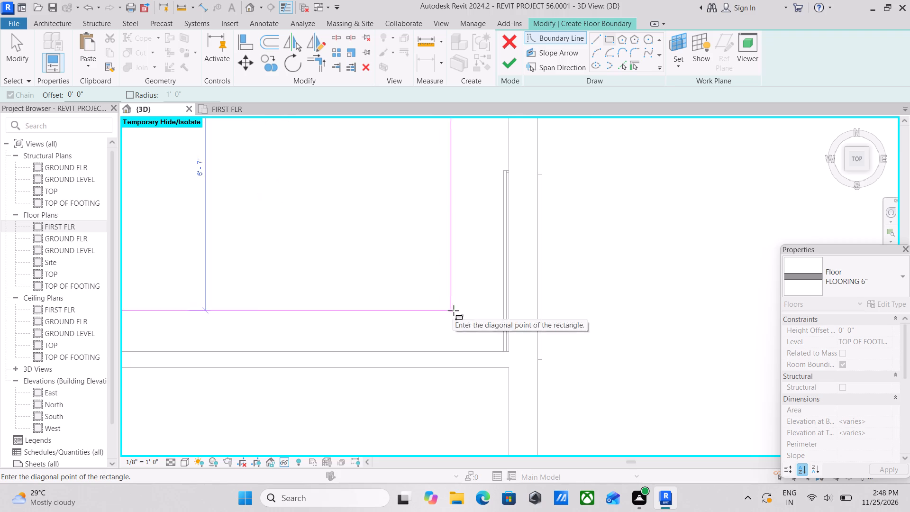
{"action": "scroll", "coordinate": [523, 347], "scroll_direction": "up", "scroll_amount": 3}
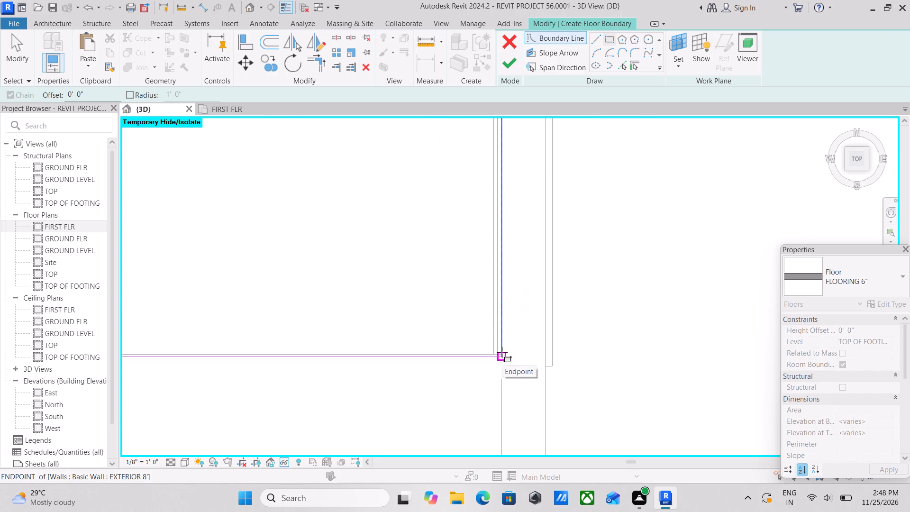
{"action": "left_click", "coordinate": [502, 351]}
Sketch a third rectangular floor boundary, about 16'-0 1/2" long, inside the larger front room between grids 3 and 4.
{"action": "scroll", "coordinate": [502, 351], "scroll_direction": "down", "scroll_amount": 11}
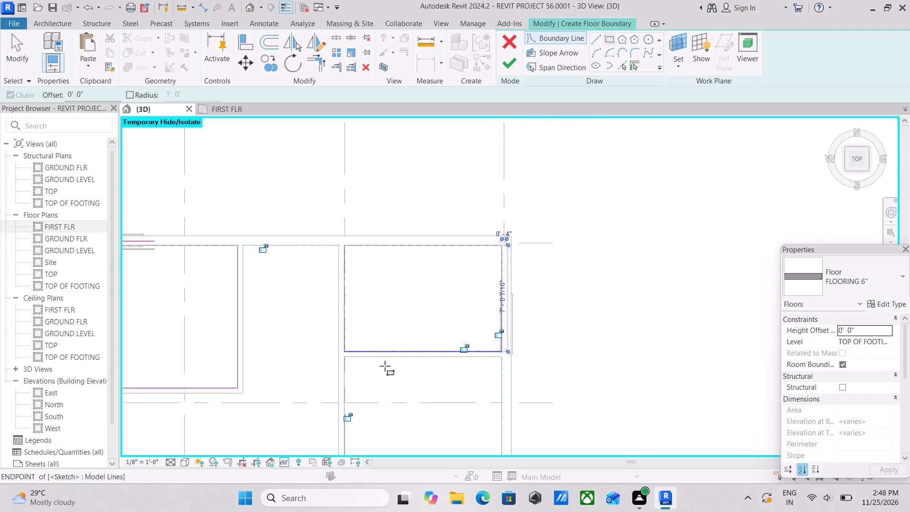
{"action": "scroll", "coordinate": [364, 354], "scroll_direction": "down", "scroll_amount": 3}
{"action": "scroll", "coordinate": [426, 389], "scroll_direction": "down", "scroll_amount": 1}
{"action": "middle_click_drag", "start_coordinate": [426, 389], "coordinate": [445, 248]}
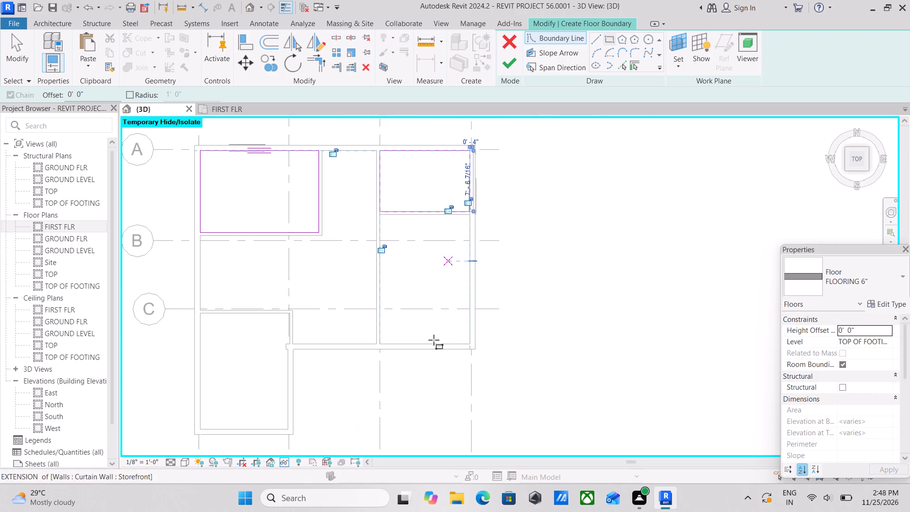
{"action": "scroll", "coordinate": [464, 326], "scroll_direction": "up", "scroll_amount": 8}
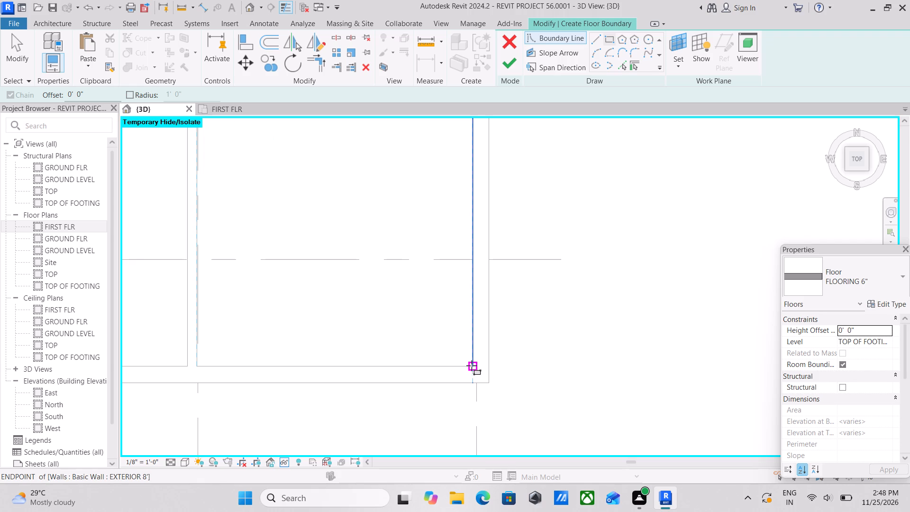
{"action": "left_click", "coordinate": [472, 366]}
{"action": "middle_click_drag", "start_coordinate": [351, 287], "coordinate": [413, 407]}
{"action": "middle_click_drag", "start_coordinate": [337, 263], "coordinate": [337, 265]}
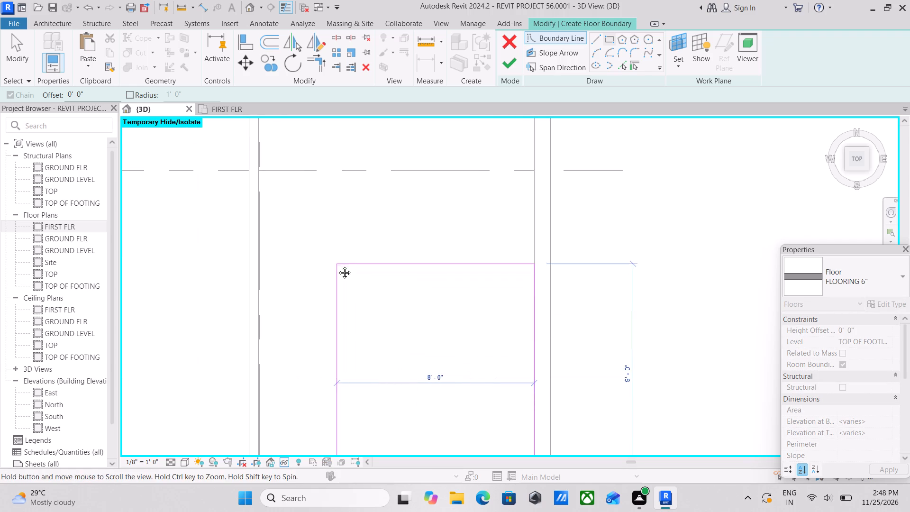
{"action": "middle_click_drag", "start_coordinate": [337, 265], "coordinate": [359, 345]}
{"action": "scroll", "coordinate": [334, 229], "scroll_direction": "down", "scroll_amount": 1}
{"action": "middle_click_drag", "start_coordinate": [334, 229], "coordinate": [350, 327]}
{"action": "scroll", "coordinate": [303, 277], "scroll_direction": "up", "scroll_amount": 17}
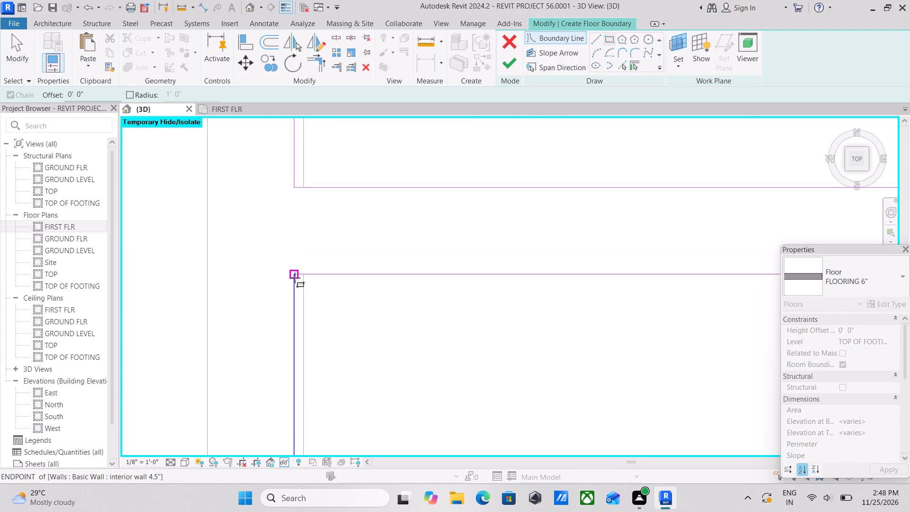
{"action": "left_click", "coordinate": [295, 279]}
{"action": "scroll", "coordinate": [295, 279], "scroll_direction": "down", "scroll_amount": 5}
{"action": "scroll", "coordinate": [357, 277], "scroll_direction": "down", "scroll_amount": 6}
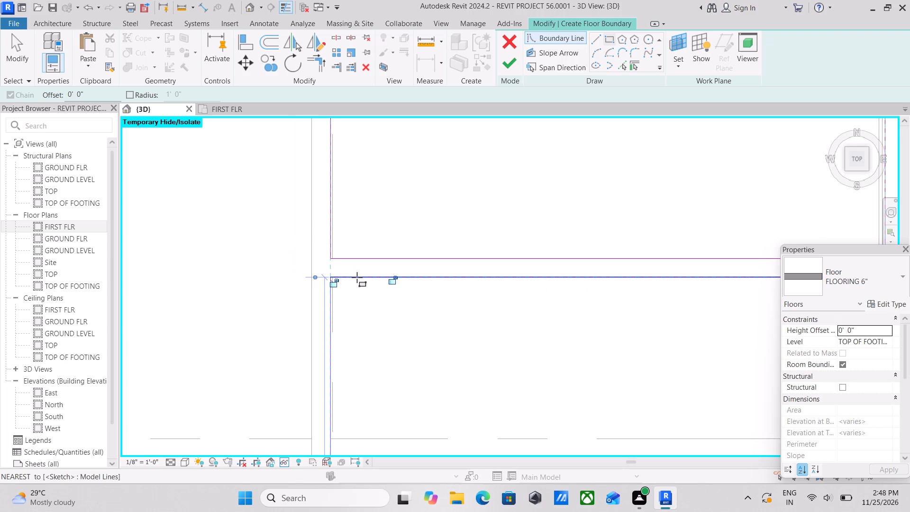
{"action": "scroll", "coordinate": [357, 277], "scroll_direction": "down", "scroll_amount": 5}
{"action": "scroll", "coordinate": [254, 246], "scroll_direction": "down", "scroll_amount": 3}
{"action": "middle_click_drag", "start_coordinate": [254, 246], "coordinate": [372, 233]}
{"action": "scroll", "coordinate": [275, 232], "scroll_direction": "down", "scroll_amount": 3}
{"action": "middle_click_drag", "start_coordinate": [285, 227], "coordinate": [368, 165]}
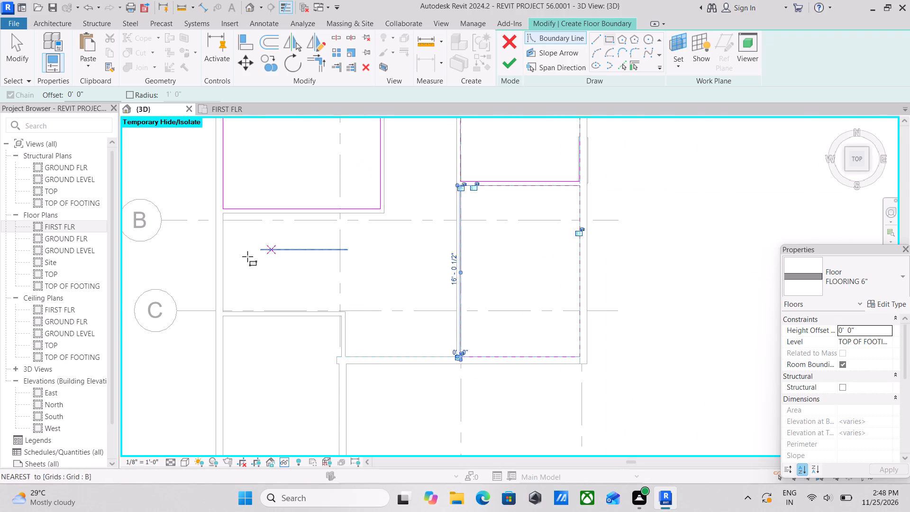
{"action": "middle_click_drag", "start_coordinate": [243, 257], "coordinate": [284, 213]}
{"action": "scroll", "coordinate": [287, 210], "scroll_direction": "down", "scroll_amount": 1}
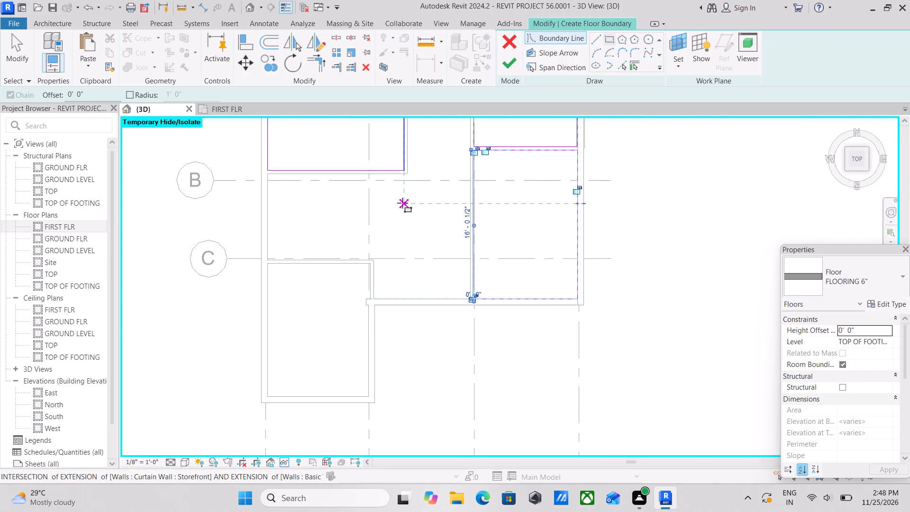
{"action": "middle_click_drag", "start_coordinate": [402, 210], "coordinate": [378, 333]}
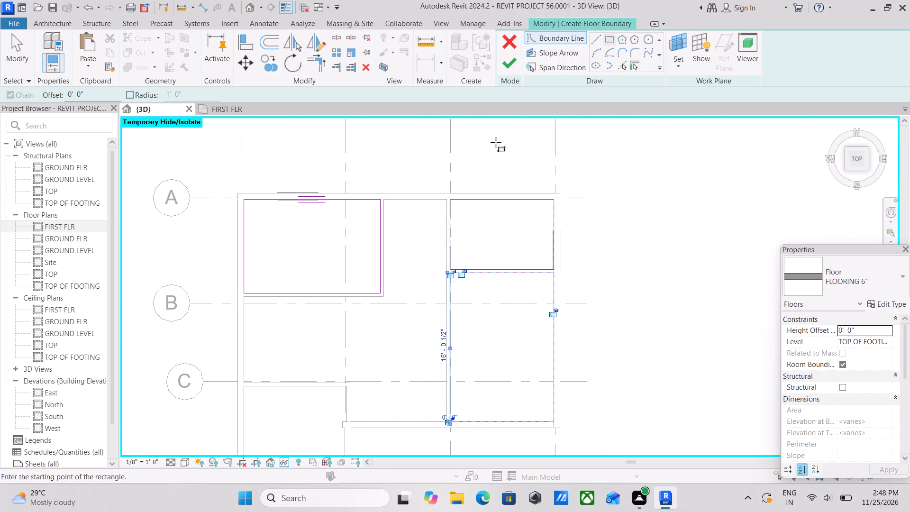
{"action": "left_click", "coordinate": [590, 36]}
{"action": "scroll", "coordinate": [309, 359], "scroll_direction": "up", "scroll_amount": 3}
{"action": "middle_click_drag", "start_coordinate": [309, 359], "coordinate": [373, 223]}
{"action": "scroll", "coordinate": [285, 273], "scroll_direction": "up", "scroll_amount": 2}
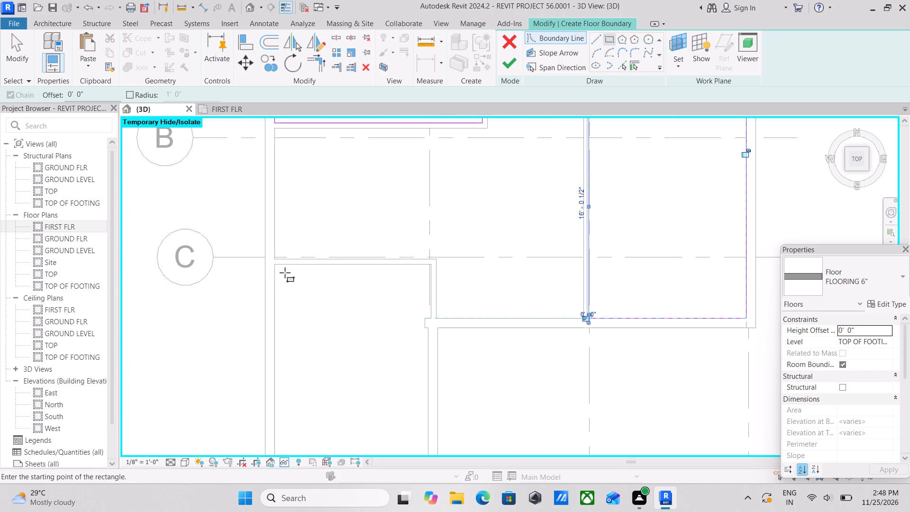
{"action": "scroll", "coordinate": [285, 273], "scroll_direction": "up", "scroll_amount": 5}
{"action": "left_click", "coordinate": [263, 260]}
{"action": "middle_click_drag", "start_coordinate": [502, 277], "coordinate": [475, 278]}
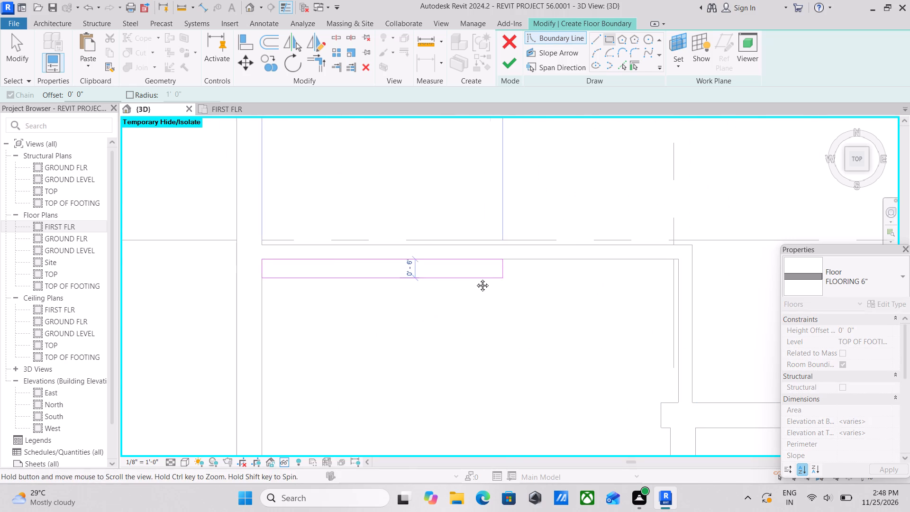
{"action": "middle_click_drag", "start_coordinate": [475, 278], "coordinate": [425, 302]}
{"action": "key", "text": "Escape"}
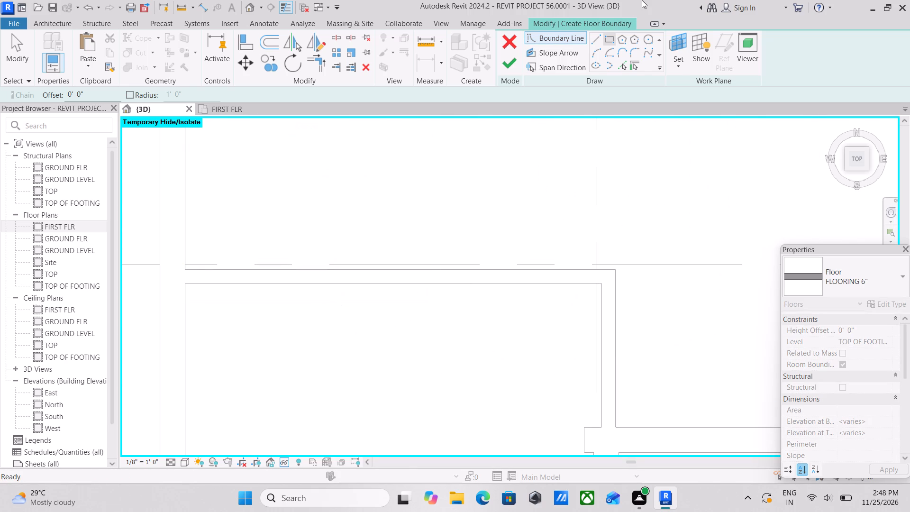
With straight boundary lines, trace the room in front of grid C: back edge about 11'-1 1/8", the side wall, and the 5 1/2" and 3" jogs.
{"action": "left_click", "coordinate": [595, 35]}
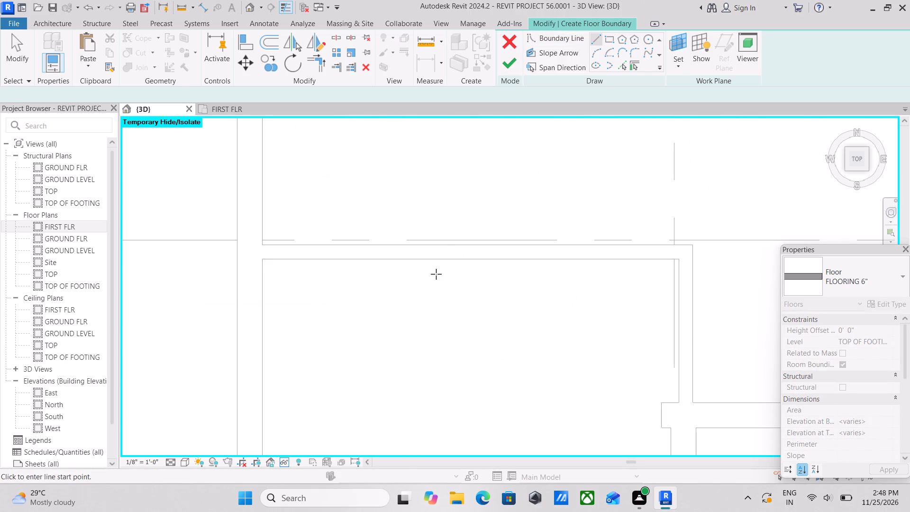
{"action": "left_click", "coordinate": [263, 262]}
{"action": "middle_click_drag", "start_coordinate": [426, 266], "coordinate": [318, 285]}
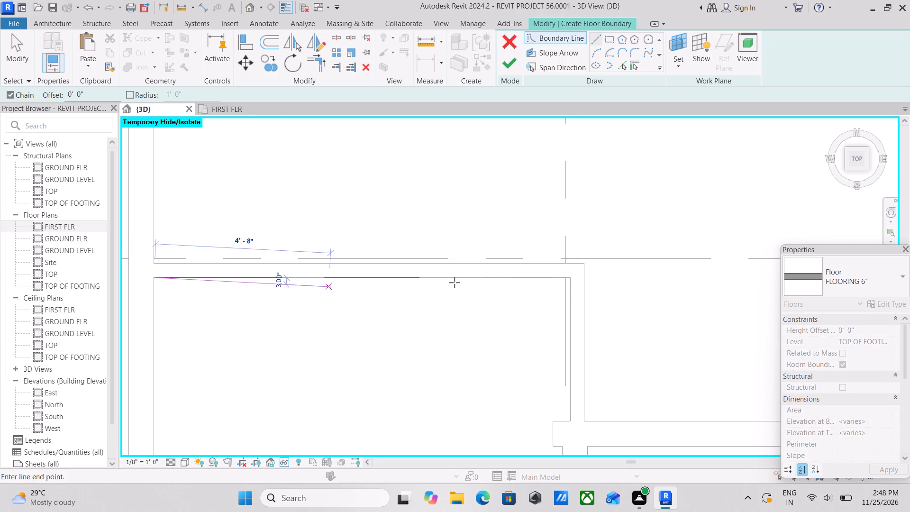
{"action": "scroll", "coordinate": [572, 281], "scroll_direction": "up", "scroll_amount": 4}
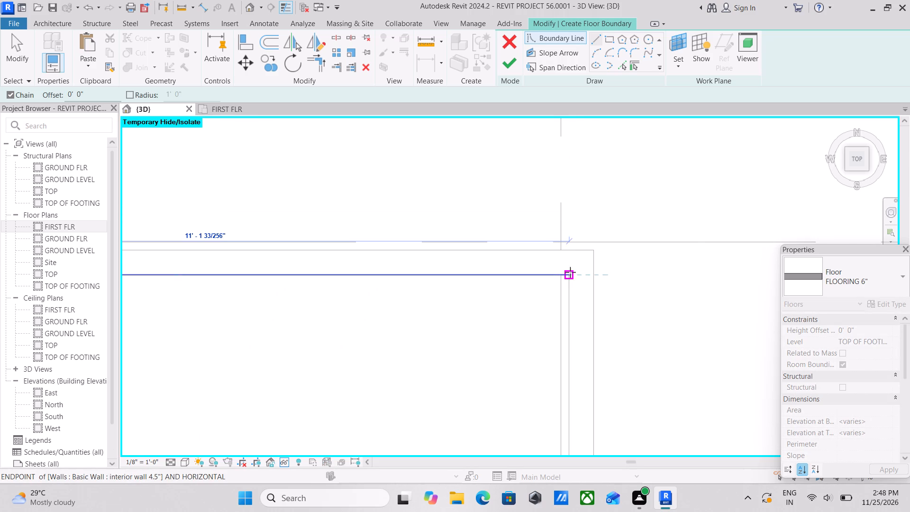
{"action": "left_click", "coordinate": [570, 271]}
{"action": "middle_click_drag", "start_coordinate": [566, 346], "coordinate": [525, 205]}
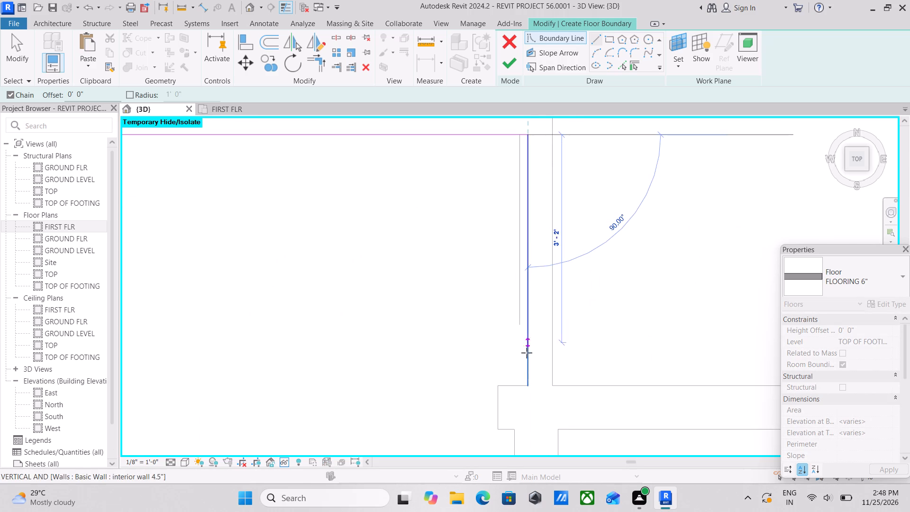
{"action": "left_click", "coordinate": [528, 388]}
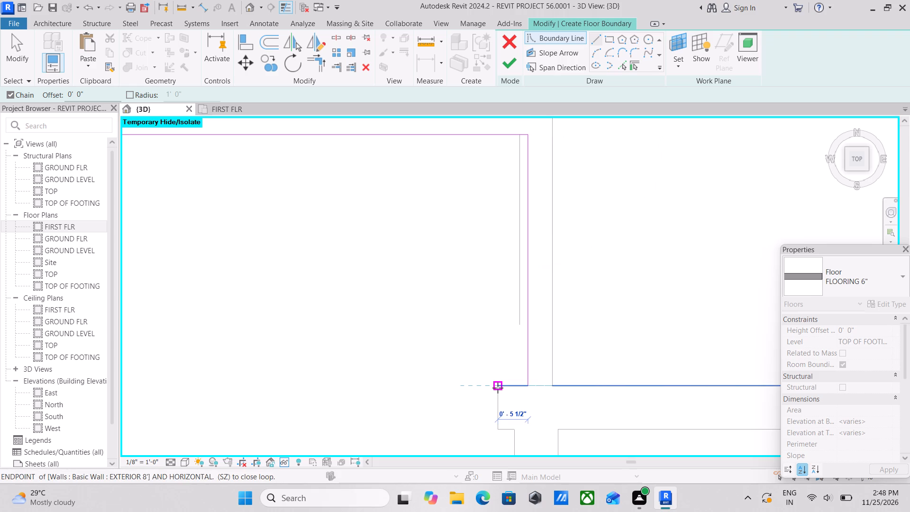
{"action": "left_click", "coordinate": [498, 388]}
{"action": "middle_click_drag", "start_coordinate": [500, 406], "coordinate": [481, 313]}
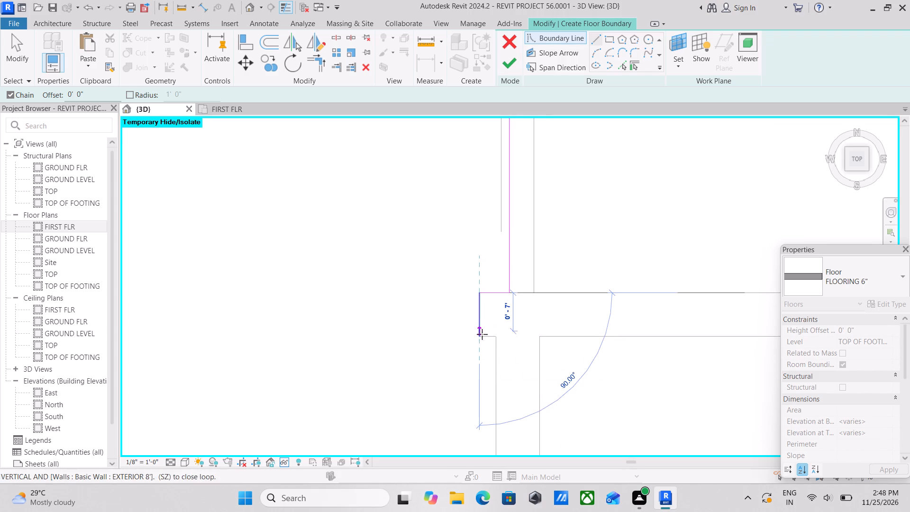
{"action": "left_click", "coordinate": [484, 338]}
{"action": "left_click", "coordinate": [496, 339]}
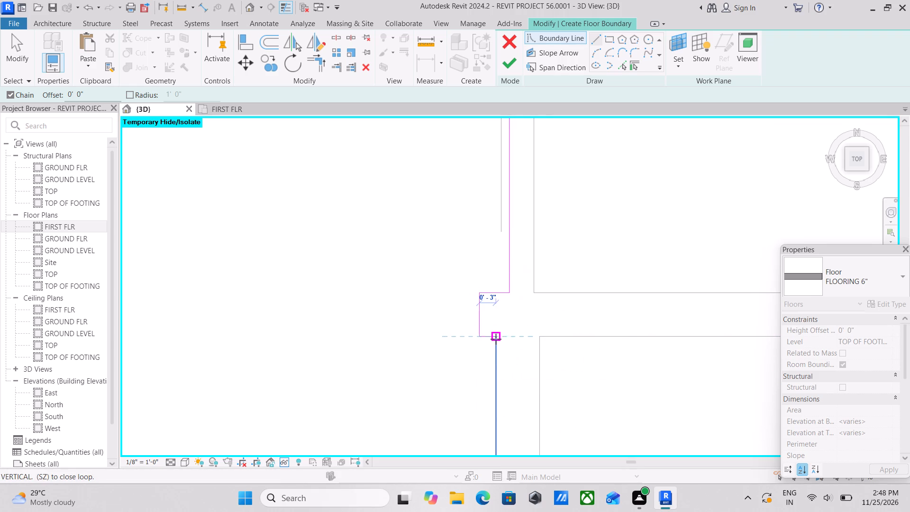
Close that room's boundary along its long side wall, the front wall about 10'-10 5/8" long, and the exterior wall at grid 1.
{"action": "middle_click_drag", "start_coordinate": [496, 339], "coordinate": [457, 228]}
{"action": "scroll", "coordinate": [458, 364], "scroll_direction": "down", "scroll_amount": 2}
{"action": "middle_click_drag", "start_coordinate": [458, 364], "coordinate": [468, 193]}
{"action": "scroll", "coordinate": [453, 370], "scroll_direction": "down", "scroll_amount": 4}
{"action": "middle_click_drag", "start_coordinate": [453, 370], "coordinate": [458, 212]}
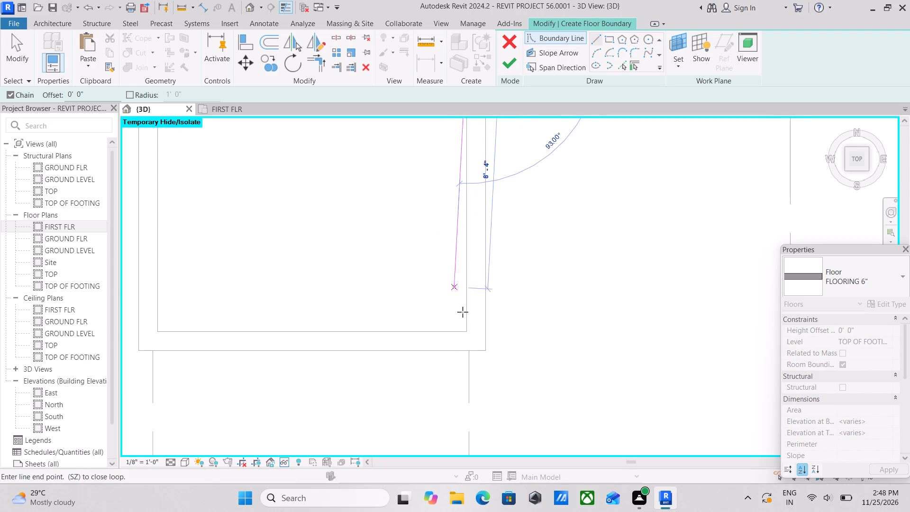
{"action": "left_click", "coordinate": [468, 331]}
{"action": "middle_click_drag", "start_coordinate": [373, 320], "coordinate": [500, 309]}
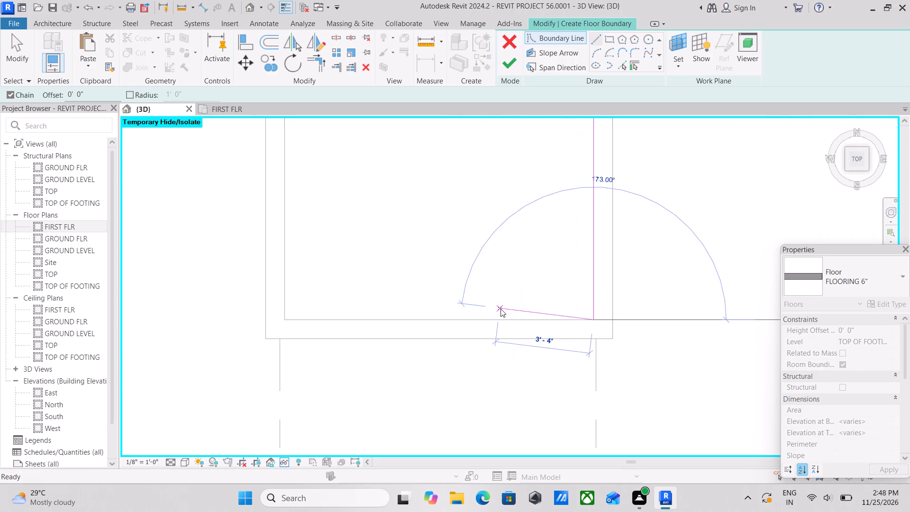
{"action": "left_click", "coordinate": [283, 319]}
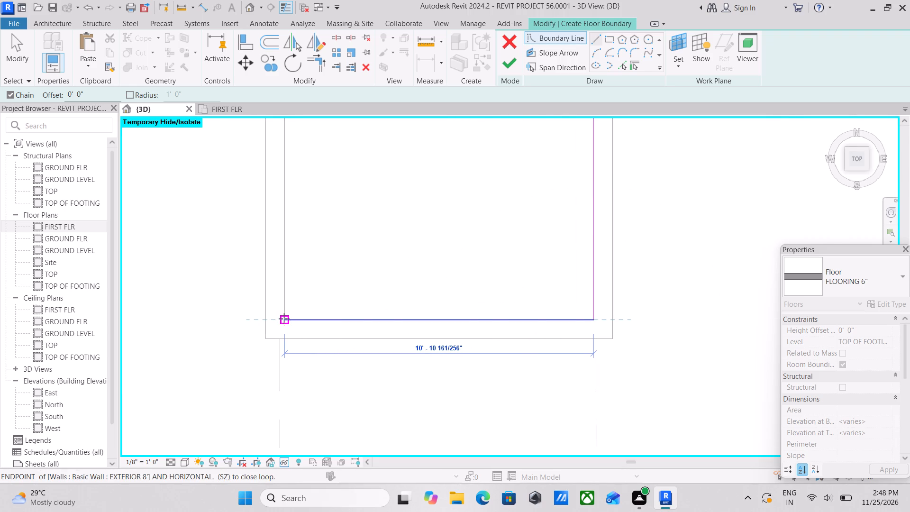
{"action": "middle_click_drag", "start_coordinate": [277, 219], "coordinate": [307, 412]}
{"action": "scroll", "coordinate": [277, 219], "scroll_direction": "down", "scroll_amount": 1}
{"action": "middle_click_drag", "start_coordinate": [332, 265], "coordinate": [346, 360]}
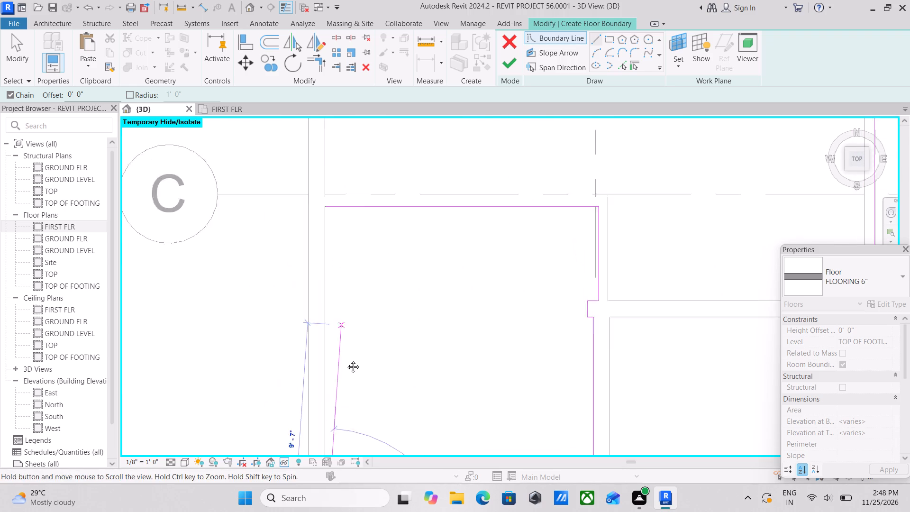
{"action": "middle_click_drag", "start_coordinate": [346, 360], "coordinate": [346, 361]}
{"action": "left_click", "coordinate": [328, 243]}
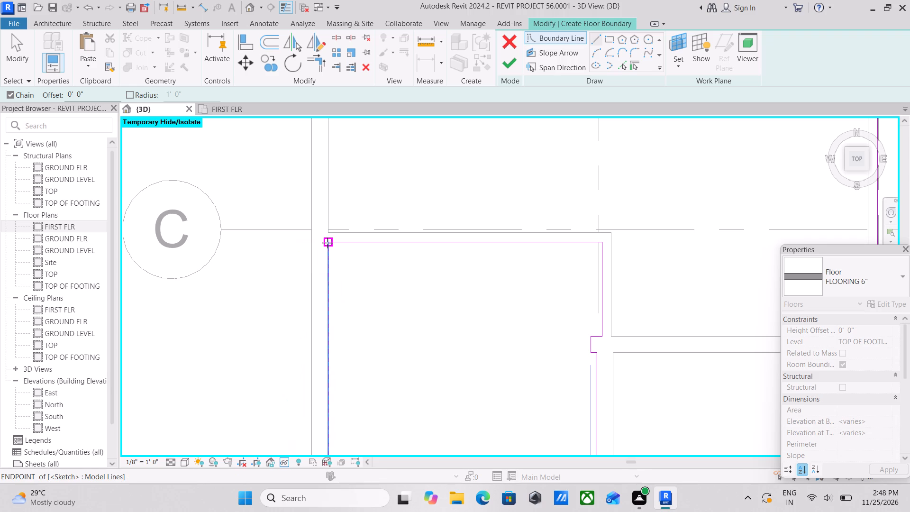
Start the central hall's boundary at grid 1 near grid B, tracing around the back room's partitions and about 6'-9 1/2" along the back exterior wall.
{"action": "scroll", "coordinate": [637, 251], "scroll_direction": "down", "scroll_amount": 2}
{"action": "middle_click_drag", "start_coordinate": [637, 251], "coordinate": [339, 283]}
{"action": "scroll", "coordinate": [472, 276], "scroll_direction": "down", "scroll_amount": 4}
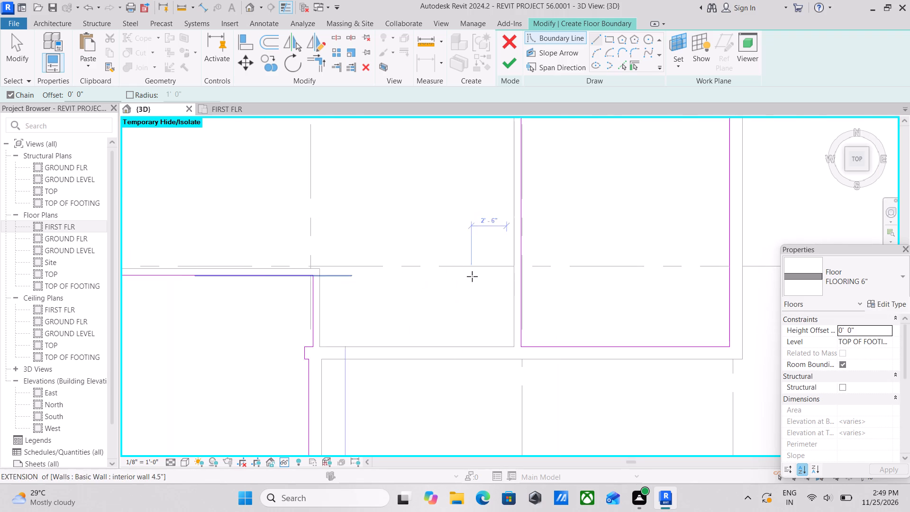
{"action": "scroll", "coordinate": [323, 284], "scroll_direction": "down", "scroll_amount": 2}
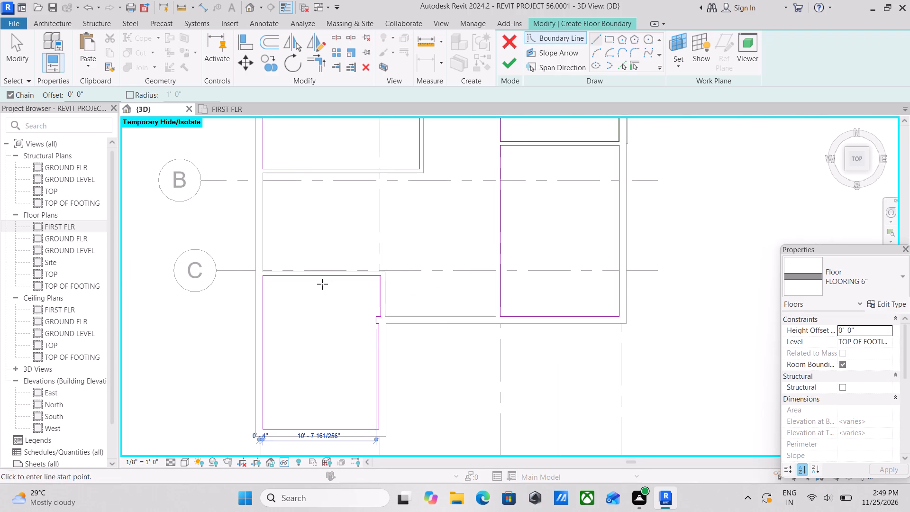
{"action": "scroll", "coordinate": [322, 284], "scroll_direction": "down", "scroll_amount": 1}
{"action": "middle_click_drag", "start_coordinate": [299, 235], "coordinate": [304, 276]}
{"action": "scroll", "coordinate": [289, 242], "scroll_direction": "up", "scroll_amount": 3}
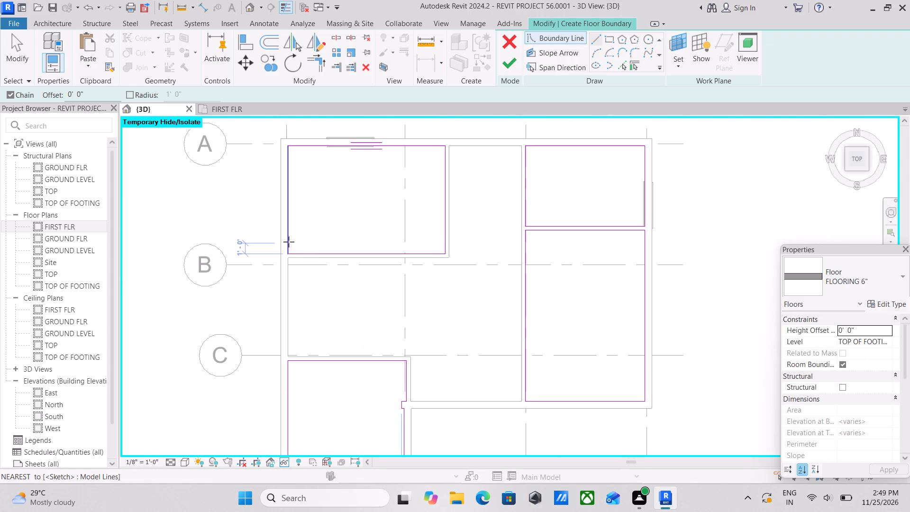
{"action": "scroll", "coordinate": [419, 229], "scroll_direction": "up", "scroll_amount": 3}
{"action": "scroll", "coordinate": [274, 271], "scroll_direction": "up", "scroll_amount": 3}
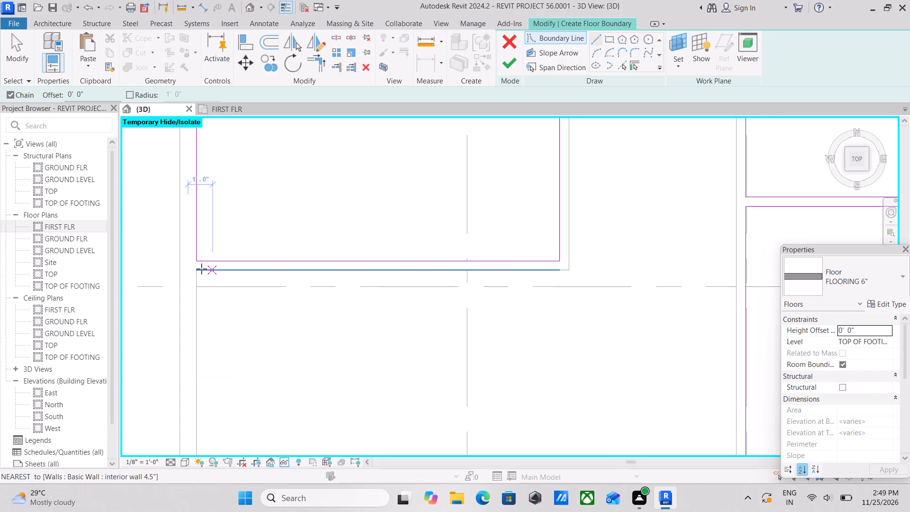
{"action": "left_click", "coordinate": [198, 271]}
{"action": "middle_click_drag", "start_coordinate": [501, 271], "coordinate": [425, 277]}
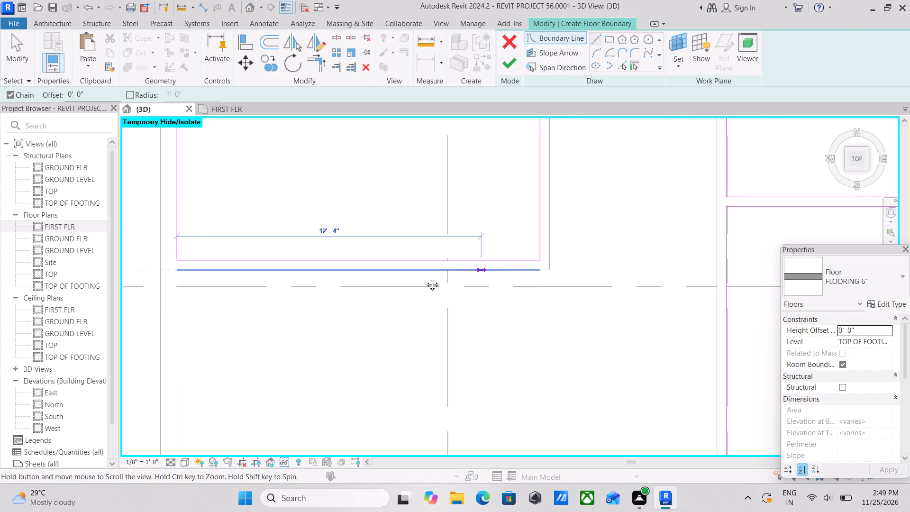
{"action": "middle_click_drag", "start_coordinate": [425, 277], "coordinate": [407, 282]}
{"action": "left_click", "coordinate": [472, 280]}
{"action": "middle_click_drag", "start_coordinate": [474, 240], "coordinate": [481, 419]}
{"action": "middle_click_drag", "start_coordinate": [487, 235], "coordinate": [484, 283]}
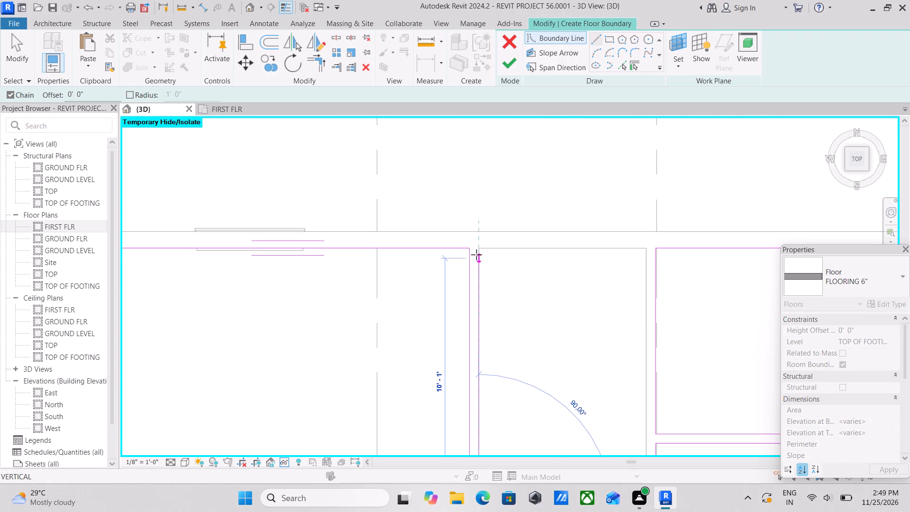
{"action": "left_click", "coordinate": [478, 251]}
{"action": "middle_click_drag", "start_coordinate": [541, 248], "coordinate": [476, 259]}
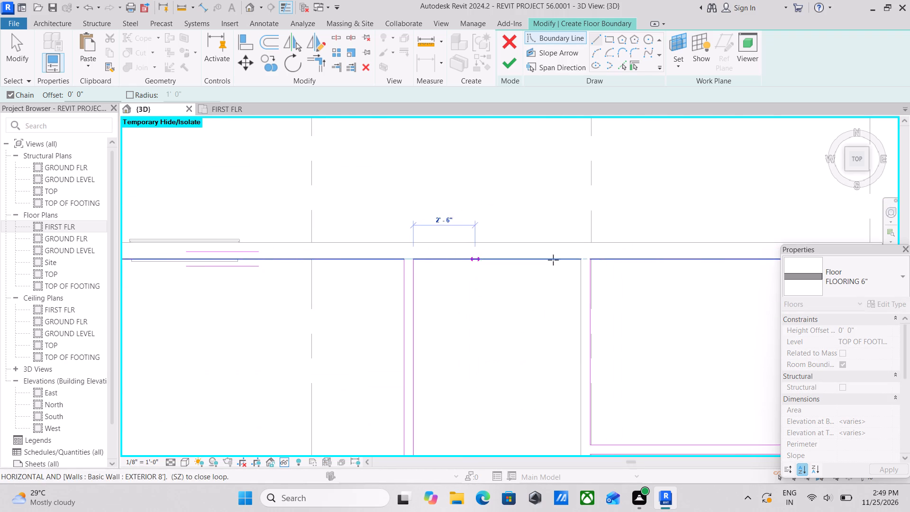
{"action": "left_click", "coordinate": [577, 256]}
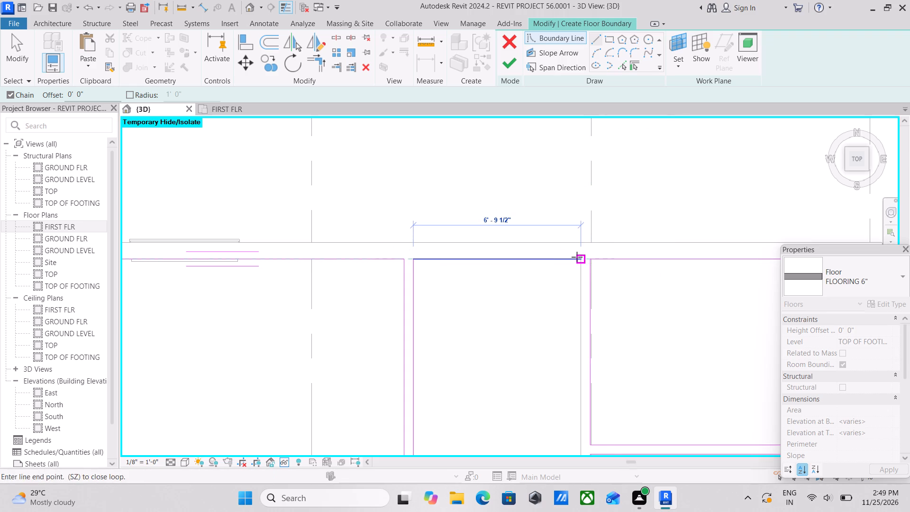
Continue the hall boundary down the partition near grid 3 to the front wall, and about 10'-5" along that wall.
{"action": "middle_click_drag", "start_coordinate": [562, 336], "coordinate": [537, 243]}
{"action": "middle_click_drag", "start_coordinate": [551, 375], "coordinate": [518, 237]}
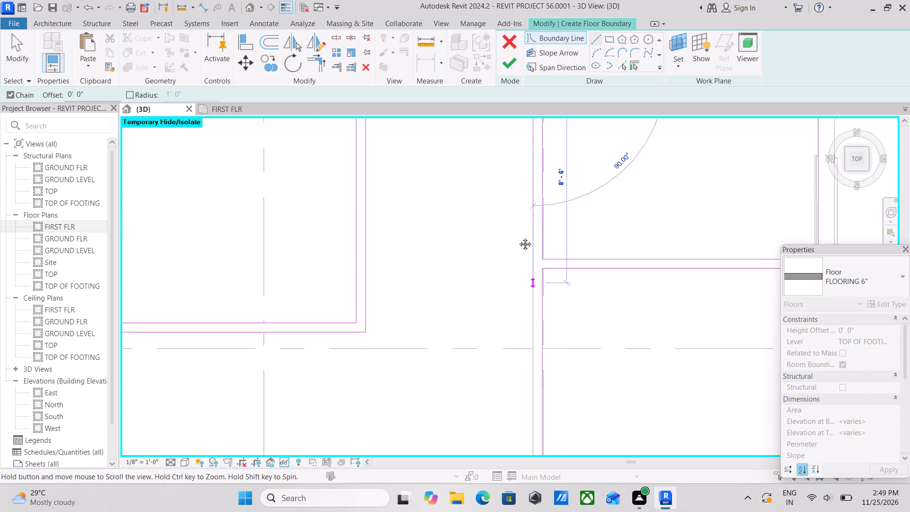
{"action": "middle_click_drag", "start_coordinate": [518, 237], "coordinate": [519, 231]}
{"action": "scroll", "coordinate": [518, 282], "scroll_direction": "down", "scroll_amount": 2}
{"action": "middle_click_drag", "start_coordinate": [518, 282], "coordinate": [517, 204]}
{"action": "scroll", "coordinate": [508, 343], "scroll_direction": "down", "scroll_amount": 2}
{"action": "middle_click_drag", "start_coordinate": [508, 343], "coordinate": [498, 260]}
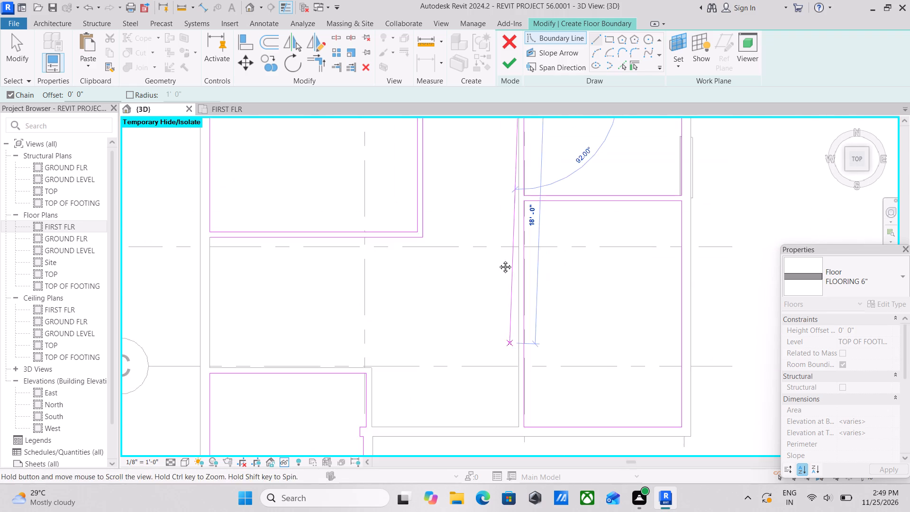
{"action": "middle_click_drag", "start_coordinate": [498, 260], "coordinate": [503, 233]}
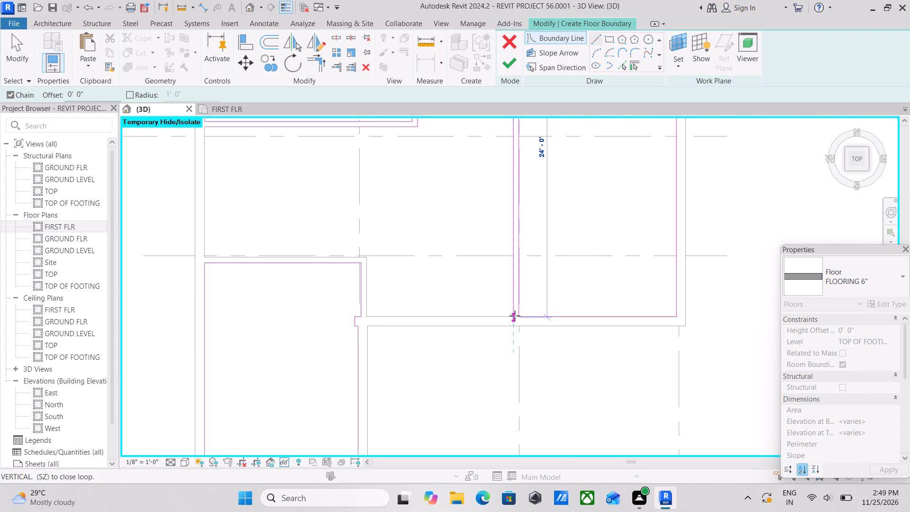
{"action": "scroll", "coordinate": [515, 314], "scroll_direction": "up", "scroll_amount": 6}
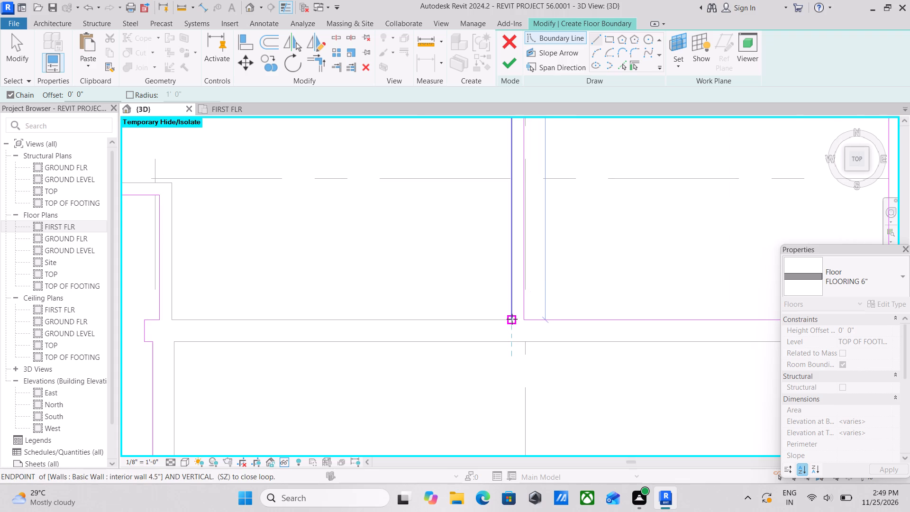
{"action": "left_click", "coordinate": [512, 319]}
{"action": "middle_click_drag", "start_coordinate": [268, 309], "coordinate": [459, 311]}
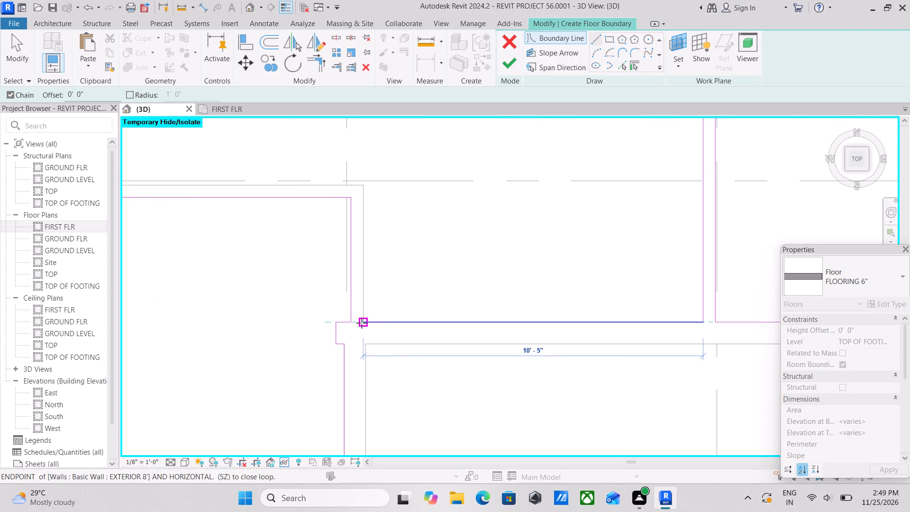
{"action": "left_click", "coordinate": [362, 323]}
Close the hall boundary around the front room's partition corner, about 11'-5 5/8" along its back wall, and up the exterior wall at grid 1.
{"action": "middle_click_drag", "start_coordinate": [338, 206], "coordinate": [362, 290]}
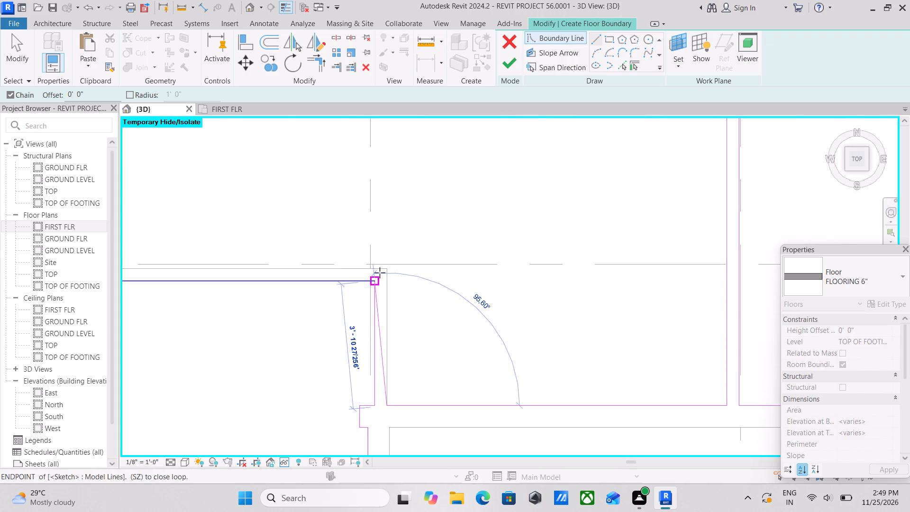
{"action": "left_click", "coordinate": [384, 268]}
{"action": "middle_click_drag", "start_coordinate": [246, 260], "coordinate": [531, 294]}
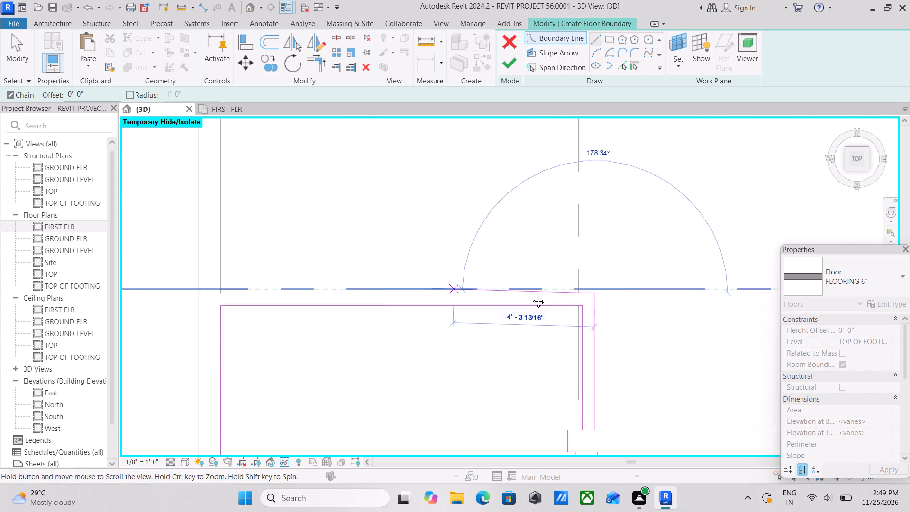
{"action": "middle_click_drag", "start_coordinate": [531, 294], "coordinate": [550, 298]}
{"action": "left_click", "coordinate": [319, 304]}
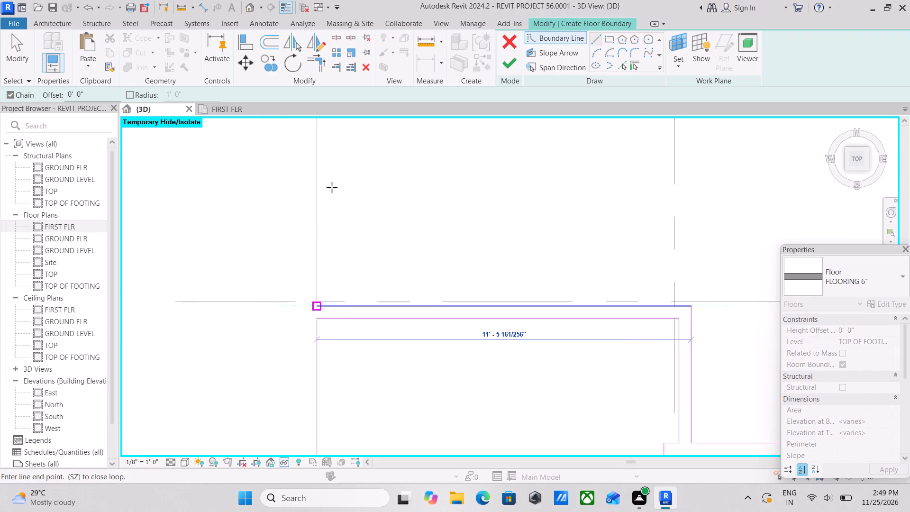
{"action": "middle_click_drag", "start_coordinate": [333, 182], "coordinate": [329, 379]}
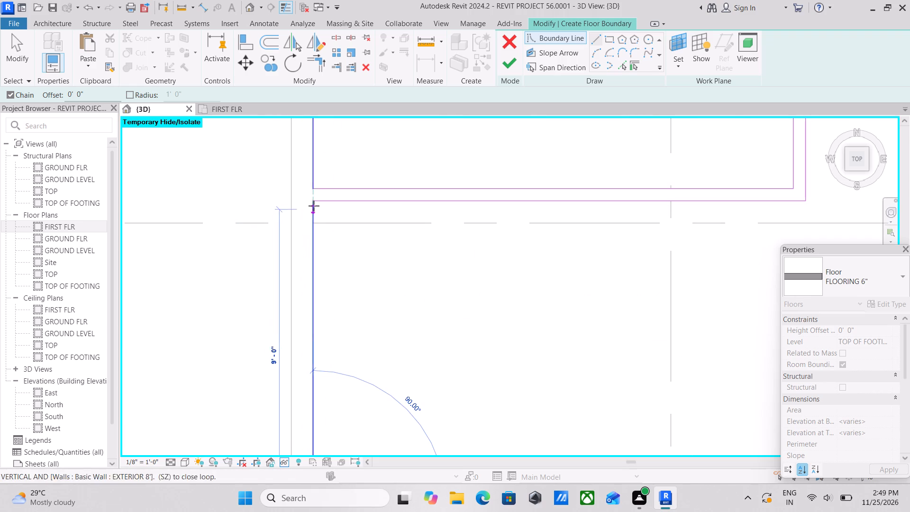
{"action": "left_click", "coordinate": [315, 201]}
Finish the floor sketch to create the FLOORING 6" floor from all five room boundaries, and clear the selection.
{"action": "scroll", "coordinate": [403, 282], "scroll_direction": "down", "scroll_amount": 8}
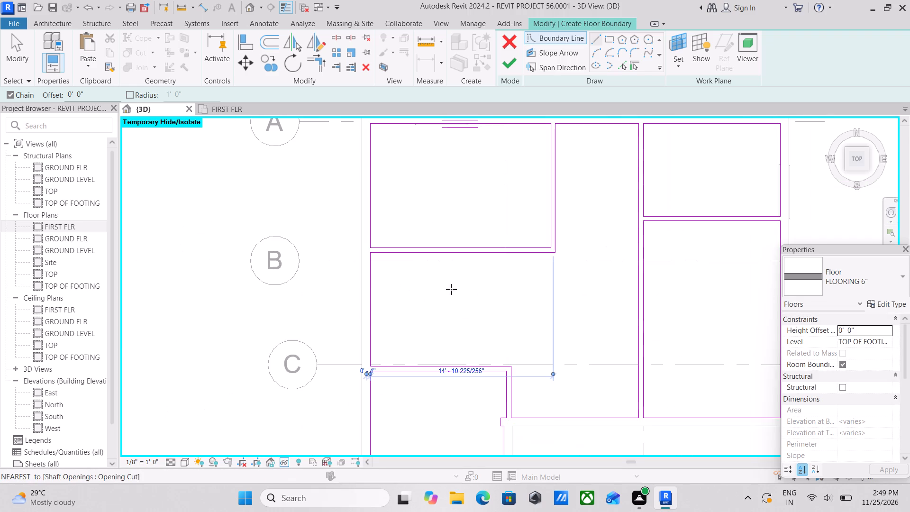
{"action": "scroll", "coordinate": [514, 272], "scroll_direction": "down", "scroll_amount": 1}
{"action": "middle_click_drag", "start_coordinate": [514, 272], "coordinate": [497, 216]}
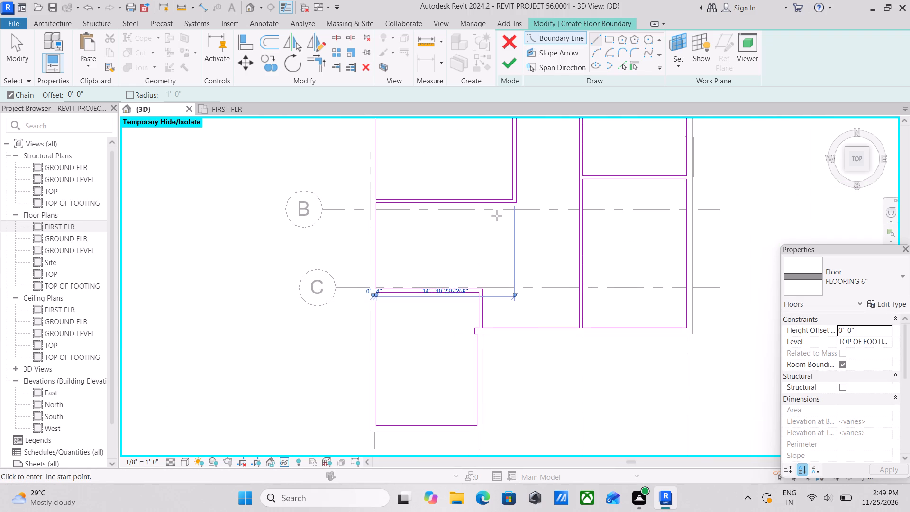
{"action": "left_click", "coordinate": [511, 63]}
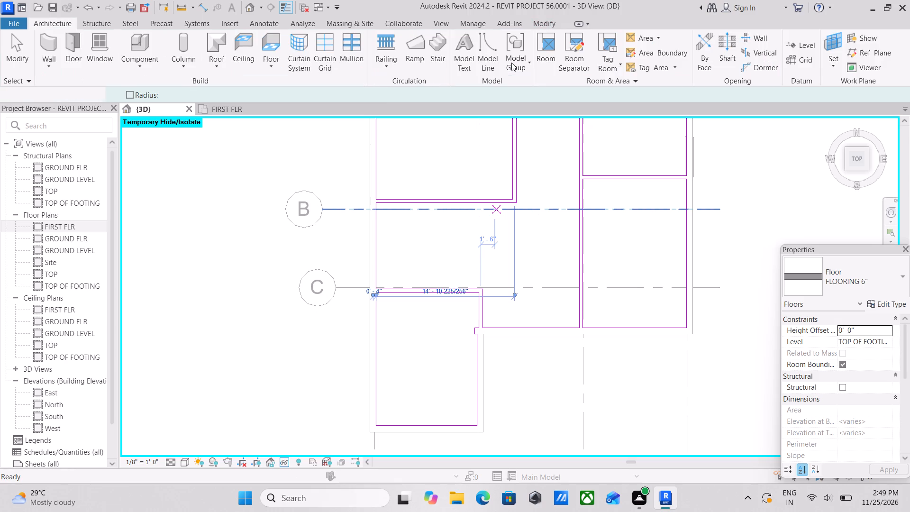
{"action": "scroll", "coordinate": [506, 238], "scroll_direction": "up", "scroll_amount": 3}
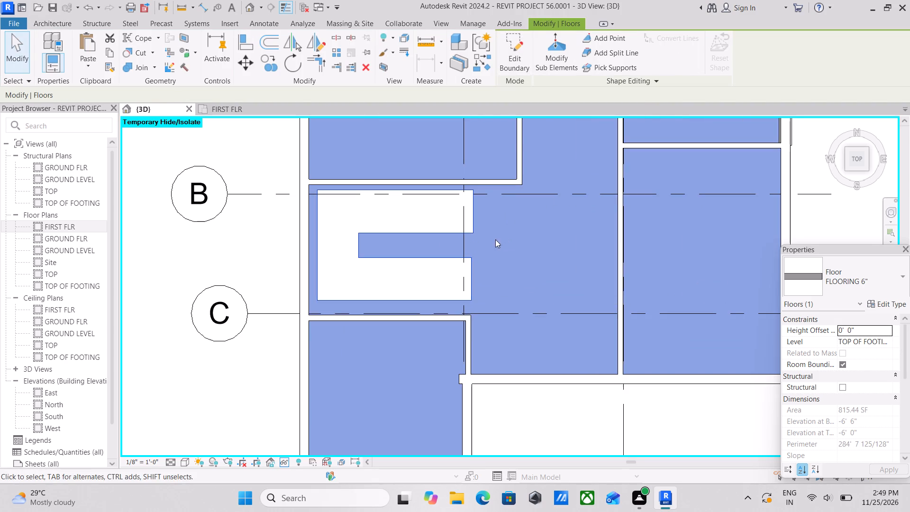
{"action": "scroll", "coordinate": [409, 196], "scroll_direction": "down", "scroll_amount": 3}
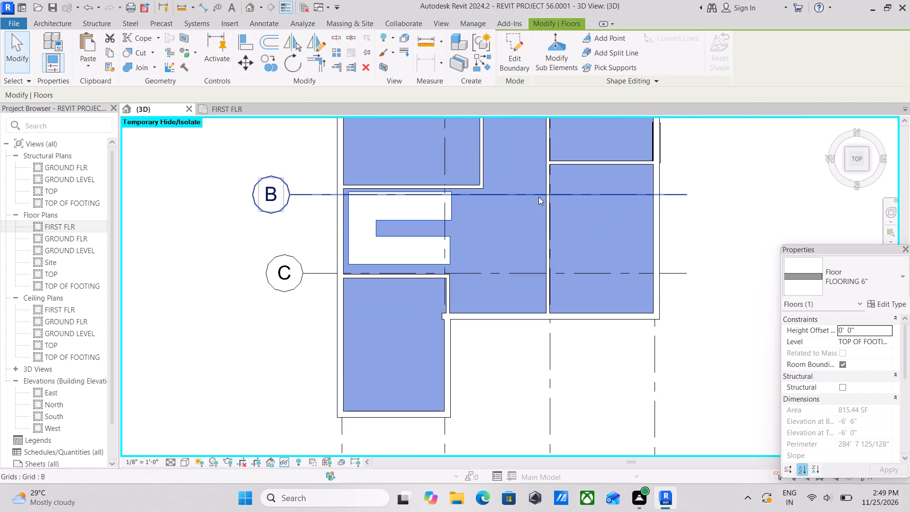
{"action": "key", "text": "Escape"}
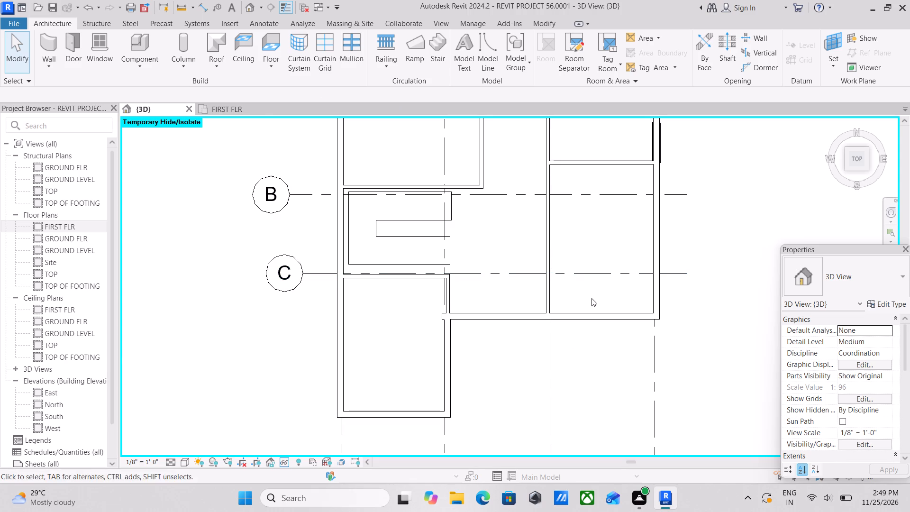
Turn the 3D view to an isometric corner angle and set its visual style to Shaded.
{"action": "left_click", "coordinate": [866, 169]}
{"action": "scroll", "coordinate": [512, 305], "scroll_direction": "up", "scroll_amount": 2}
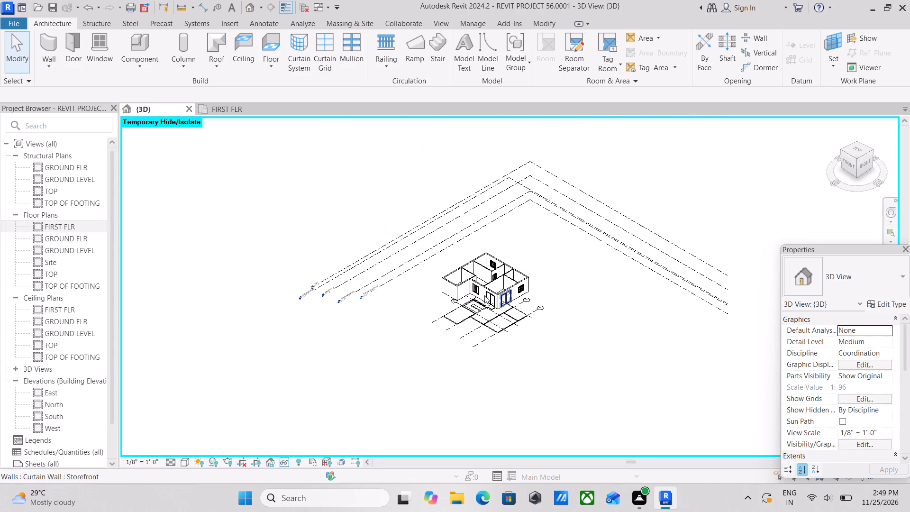
{"action": "scroll", "coordinate": [484, 296], "scroll_direction": "up", "scroll_amount": 6}
{"action": "scroll", "coordinate": [361, 339], "scroll_direction": "up", "scroll_amount": 3, "text": "ctrl"}
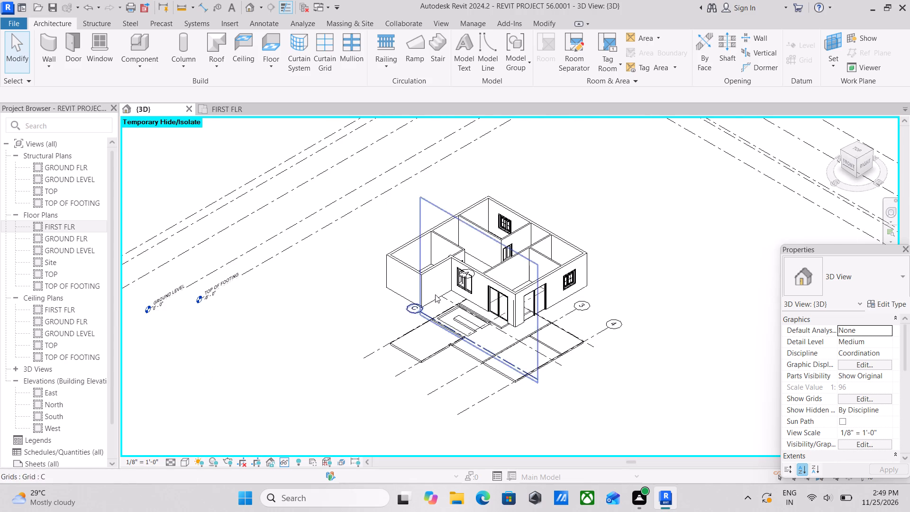
{"action": "scroll", "coordinate": [457, 281], "scroll_direction": "up", "scroll_amount": 8}
{"action": "scroll", "coordinate": [484, 277], "scroll_direction": "down", "scroll_amount": 4}
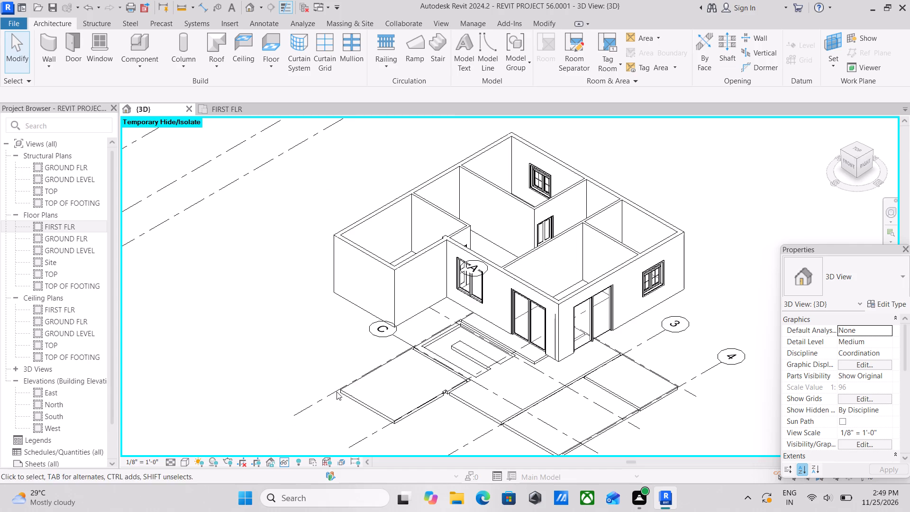
{"action": "middle_click_drag", "start_coordinate": [354, 376], "coordinate": [381, 348]}
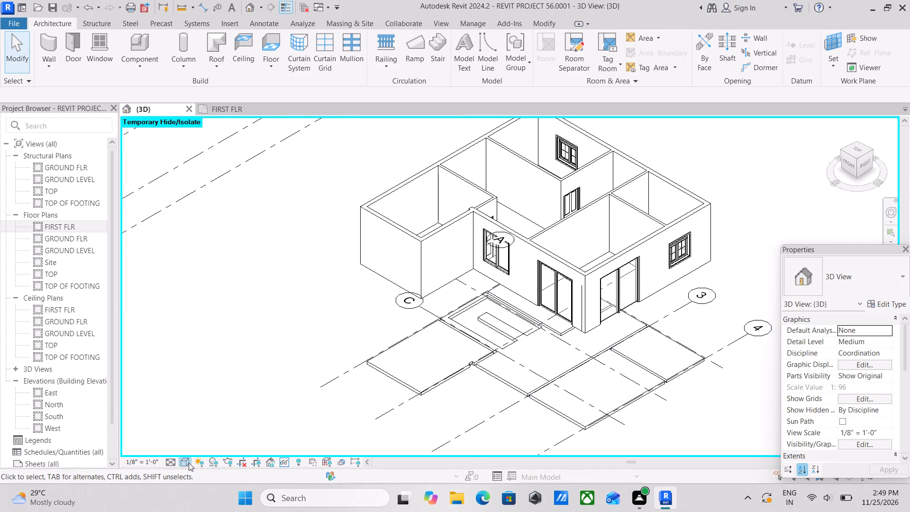
{"action": "left_click", "coordinate": [184, 461]}
{"action": "left_click", "coordinate": [208, 412]}
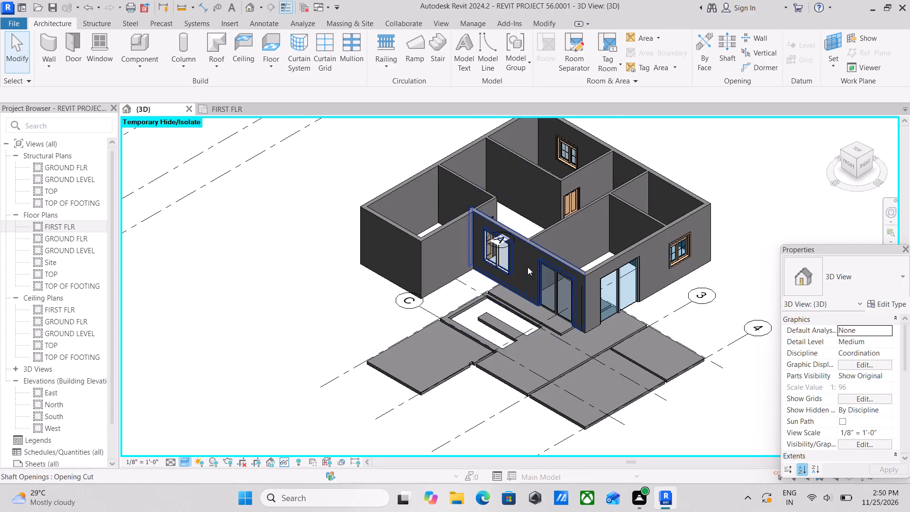
Set the level of the FLOORING 6" floor lying below the walls to FIRST FLR, and clear the selection.
{"action": "scroll", "coordinate": [528, 266], "scroll_direction": "up", "scroll_amount": 3}
{"action": "middle_click_drag", "start_coordinate": [528, 266], "coordinate": [518, 312]}
{"action": "scroll", "coordinate": [518, 312], "scroll_direction": "up", "scroll_amount": 1}
{"action": "scroll", "coordinate": [655, 333], "scroll_direction": "up", "scroll_amount": 2}
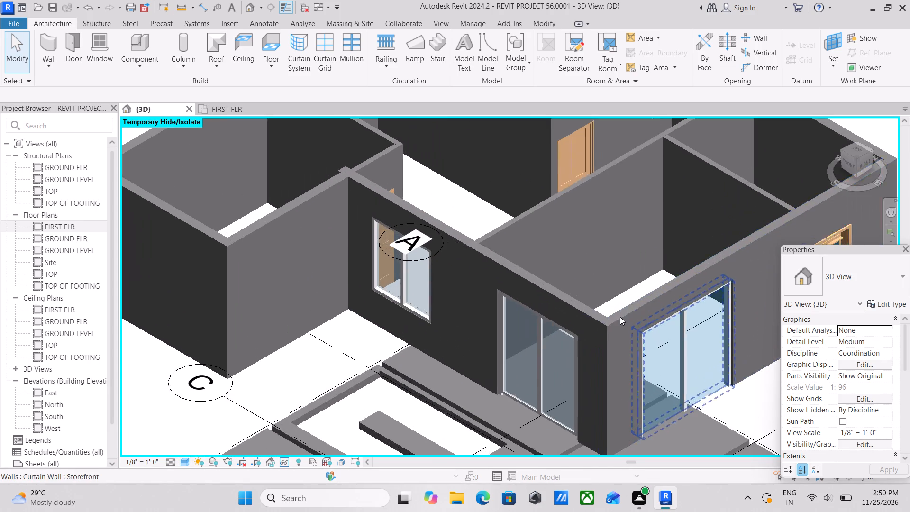
{"action": "middle_click_drag", "start_coordinate": [599, 291], "coordinate": [599, 359]}
{"action": "scroll", "coordinate": [469, 336], "scroll_direction": "down", "scroll_amount": 3}
{"action": "scroll", "coordinate": [520, 294], "scroll_direction": "down", "scroll_amount": 4}
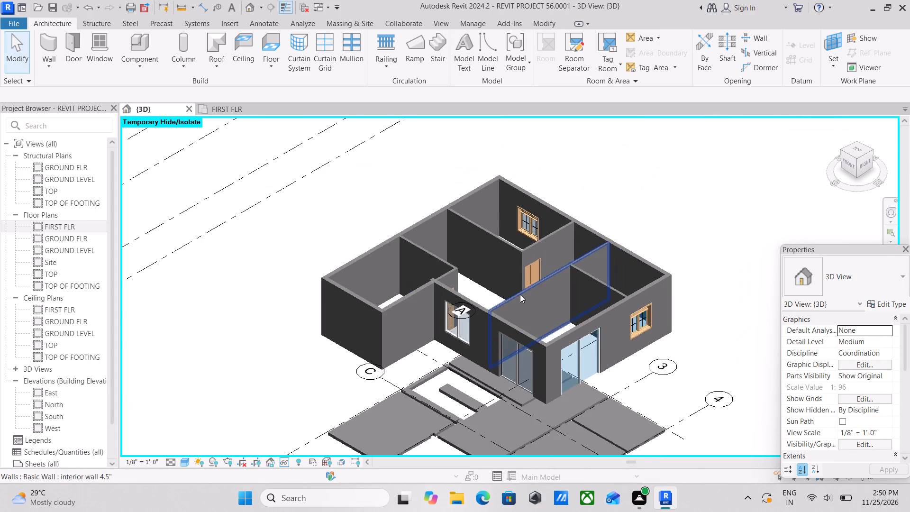
{"action": "scroll", "coordinate": [520, 294], "scroll_direction": "down", "scroll_amount": 2}
{"action": "middle_click_drag", "start_coordinate": [517, 306], "coordinate": [563, 270], "text": "shift"}
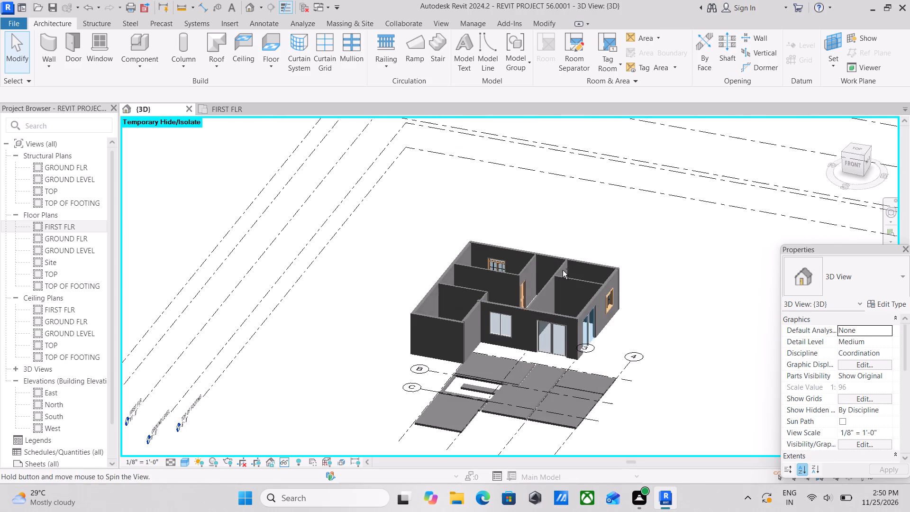
{"action": "left_click", "coordinate": [436, 429]}
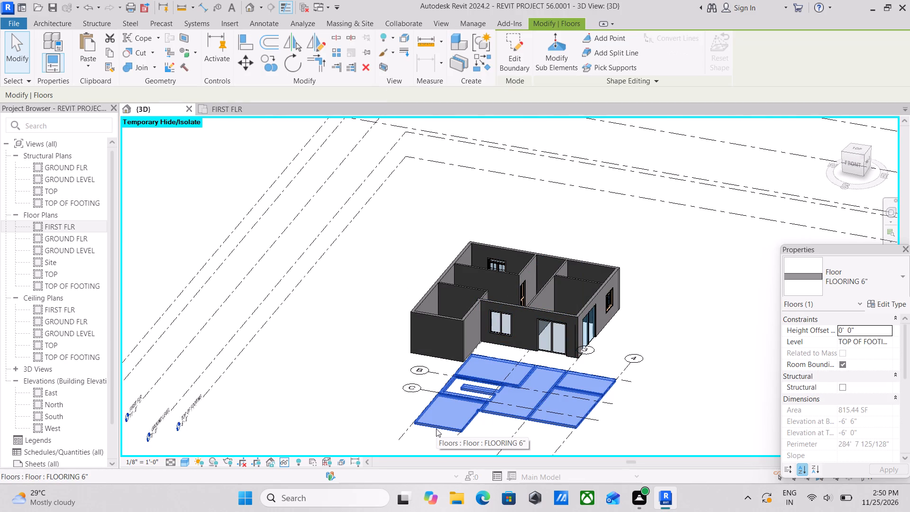
{"action": "scroll", "coordinate": [436, 429], "scroll_direction": "up", "scroll_amount": 3}
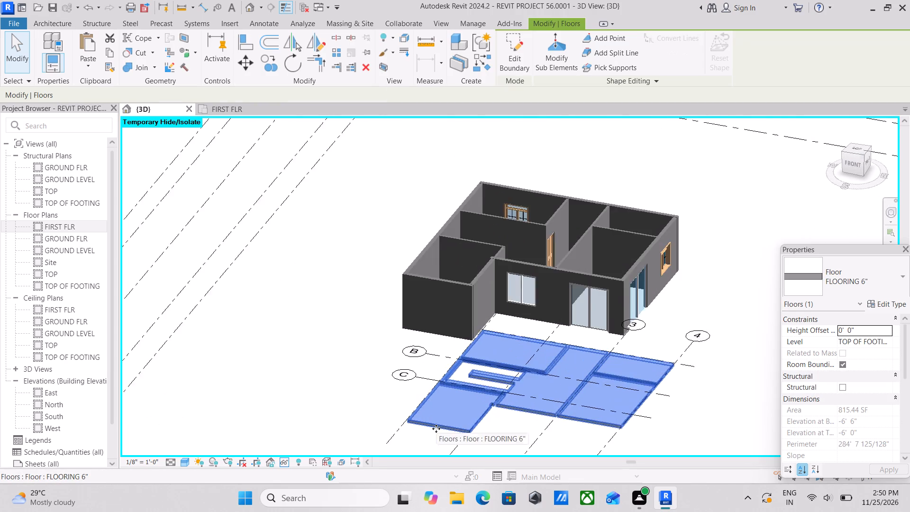
{"action": "scroll", "coordinate": [436, 429], "scroll_direction": "up", "scroll_amount": 1}
{"action": "scroll", "coordinate": [436, 429], "scroll_direction": "down", "scroll_amount": 3}
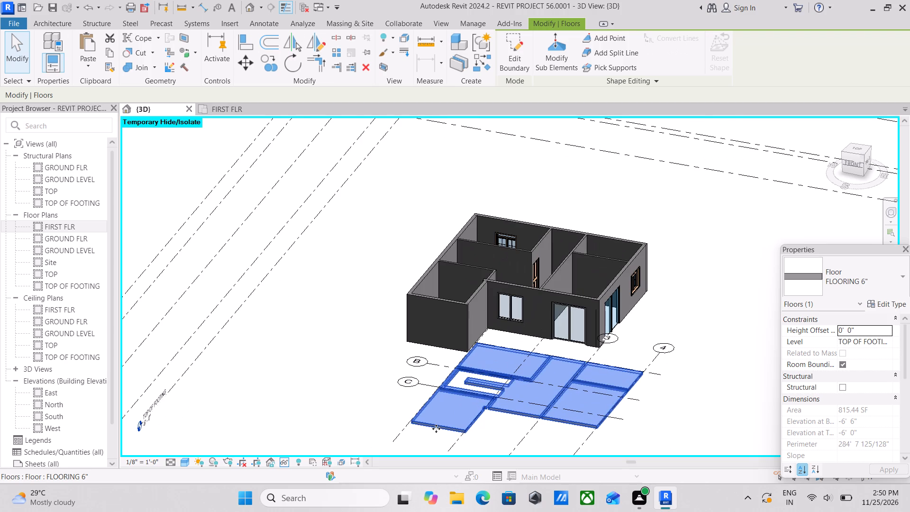
{"action": "left_click", "coordinate": [891, 343]}
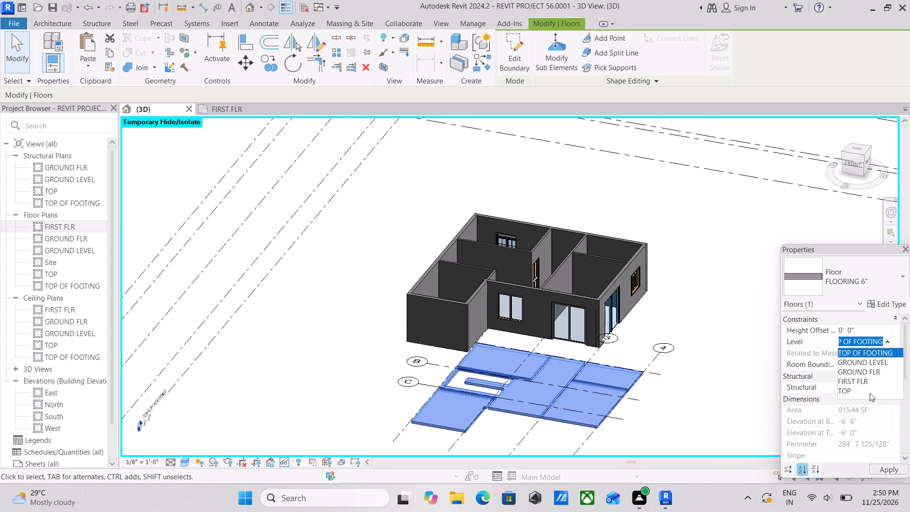
{"action": "left_click", "coordinate": [870, 383]}
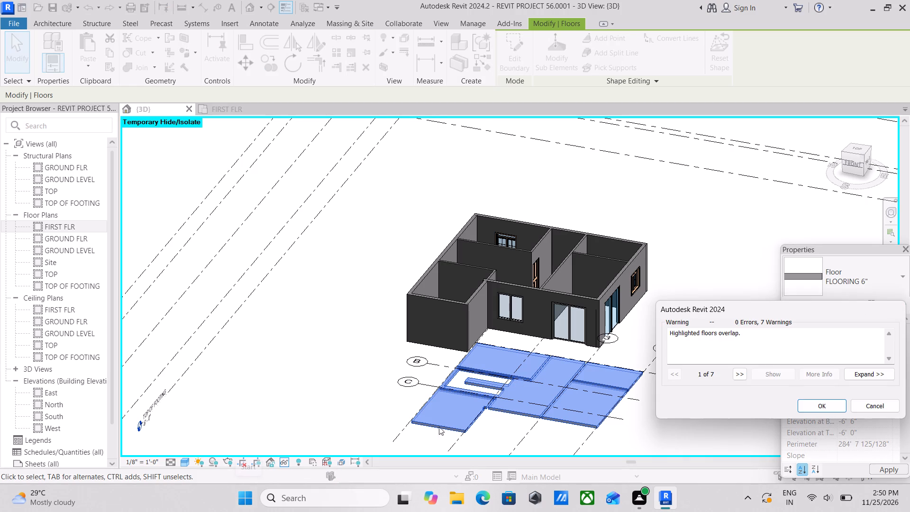
{"action": "left_click", "coordinate": [808, 404]}
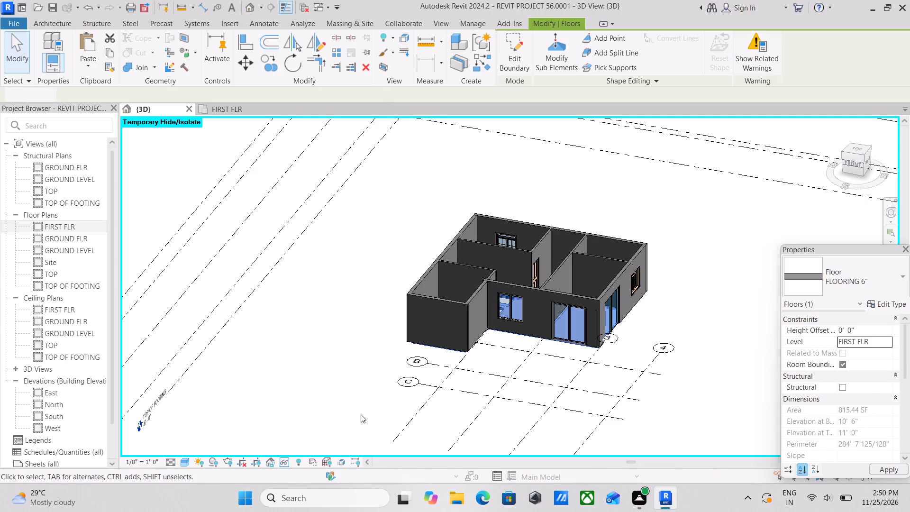
{"action": "scroll", "coordinate": [635, 299], "scroll_direction": "up", "scroll_amount": 3}
{"action": "key", "text": "Escape"}
Examine the floor's fit within the isolated upper-floor walls and around the stair opening from several angles.
{"action": "scroll", "coordinate": [556, 315], "scroll_direction": "down", "scroll_amount": 2}
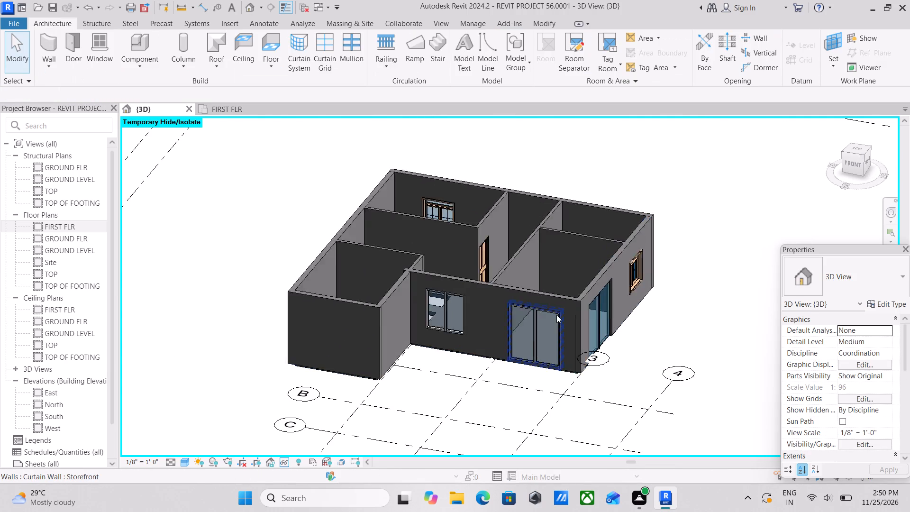
{"action": "scroll", "coordinate": [556, 315], "scroll_direction": "down", "scroll_amount": 1}
{"action": "scroll", "coordinate": [488, 292], "scroll_direction": "down", "scroll_amount": 1}
{"action": "middle_click_drag", "start_coordinate": [488, 292], "coordinate": [498, 466], "text": "shift"}
{"action": "scroll", "coordinate": [542, 443], "scroll_direction": "up", "scroll_amount": 1, "text": "shift"}
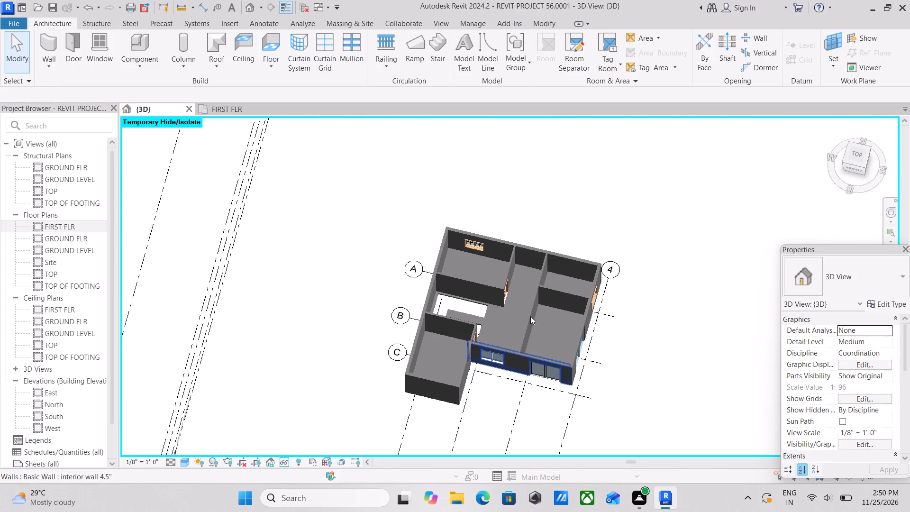
{"action": "middle_click_drag", "start_coordinate": [530, 316], "coordinate": [414, 232], "text": "shift"}
{"action": "scroll", "coordinate": [524, 239], "scroll_direction": "up", "scroll_amount": 5}
{"action": "middle_click_drag", "start_coordinate": [556, 209], "coordinate": [459, 204], "text": "shift"}
{"action": "scroll", "coordinate": [459, 204], "scroll_direction": "up", "scroll_amount": 1}
{"action": "scroll", "coordinate": [459, 204], "scroll_direction": "down", "scroll_amount": 4}
{"action": "middle_click_drag", "start_coordinate": [458, 272], "coordinate": [473, 228], "text": "shift"}
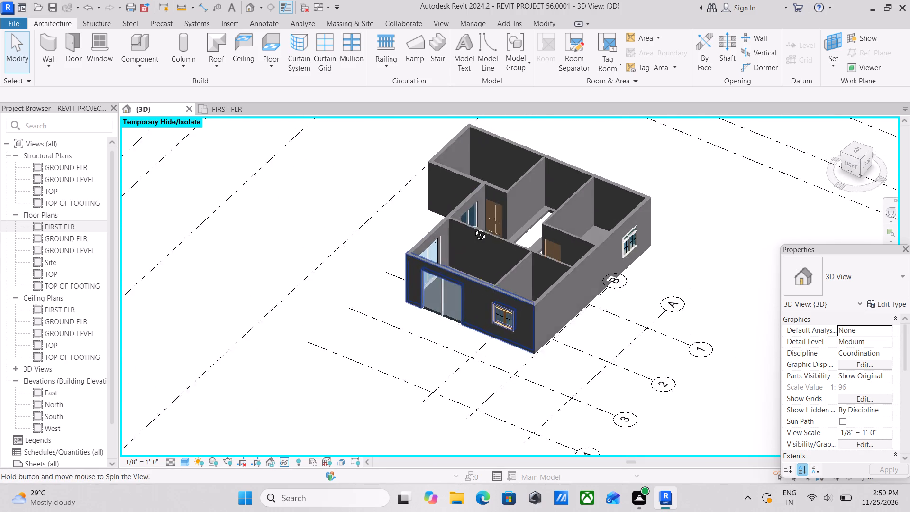
{"action": "middle_click_drag", "start_coordinate": [473, 228], "coordinate": [518, 239], "text": "shift"}
{"action": "scroll", "coordinate": [526, 241], "scroll_direction": "up", "scroll_amount": 1}
{"action": "scroll", "coordinate": [526, 241], "scroll_direction": "down", "scroll_amount": 3}
{"action": "scroll", "coordinate": [525, 261], "scroll_direction": "up", "scroll_amount": 2}
{"action": "middle_click_drag", "start_coordinate": [514, 295], "coordinate": [591, 300], "text": "shift"}
{"action": "middle_click_drag", "start_coordinate": [497, 315], "coordinate": [571, 255], "text": "shift"}
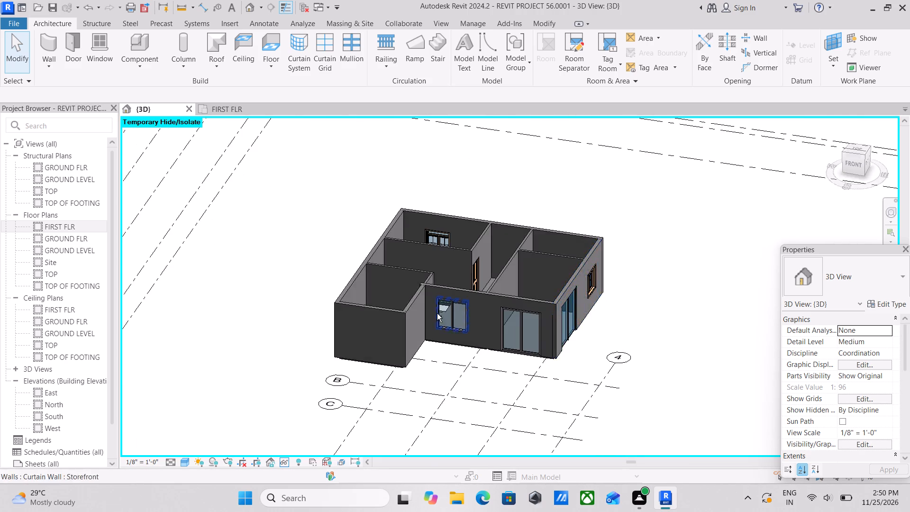
{"action": "middle_click_drag", "start_coordinate": [437, 313], "coordinate": [458, 327], "text": "shift"}
{"action": "middle_click_drag", "start_coordinate": [458, 327], "coordinate": [600, 314]}
{"action": "scroll", "coordinate": [600, 314], "scroll_direction": "up", "scroll_amount": 1}
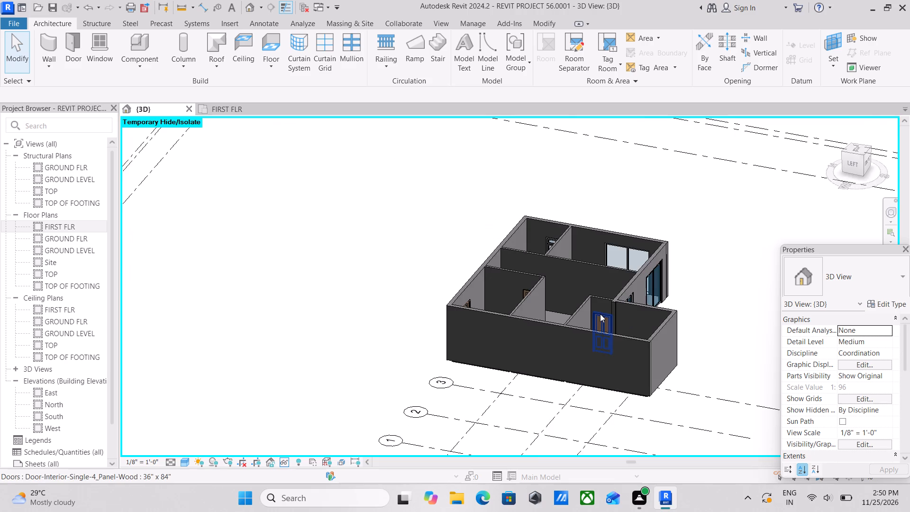
{"action": "middle_click_drag", "start_coordinate": [600, 314], "coordinate": [434, 370]}
{"action": "scroll", "coordinate": [381, 327], "scroll_direction": "down", "scroll_amount": 2}
{"action": "middle_click_drag", "start_coordinate": [381, 327], "coordinate": [378, 355], "text": "shift"}
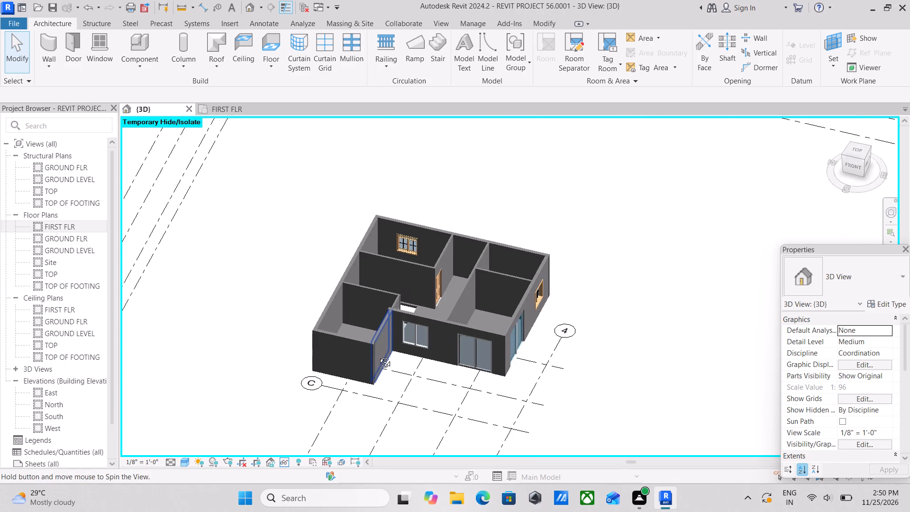
{"action": "middle_click_drag", "start_coordinate": [378, 355], "coordinate": [375, 360], "text": "shift"}
{"action": "middle_click_drag", "start_coordinate": [399, 289], "coordinate": [459, 187], "text": "shift"}
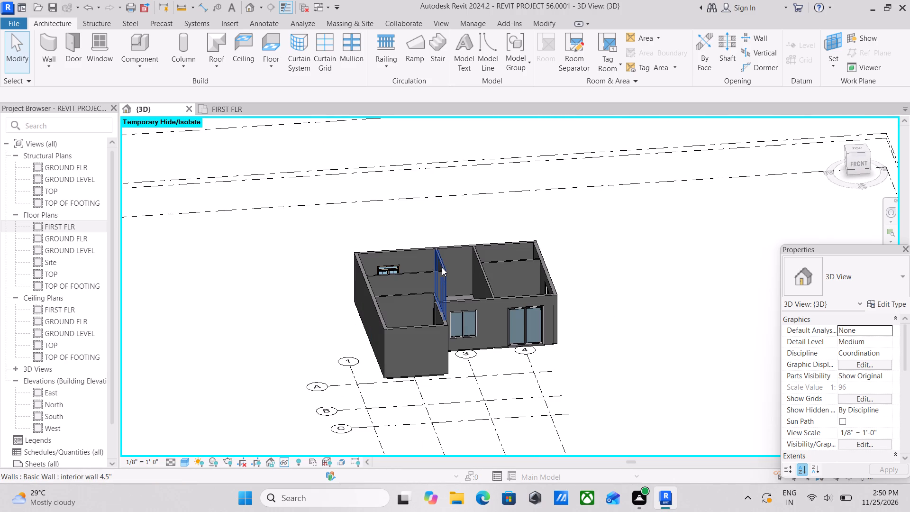
Reset the temporary isolation to show the whole building in the 3D view.
{"action": "type", "text": "HR"}
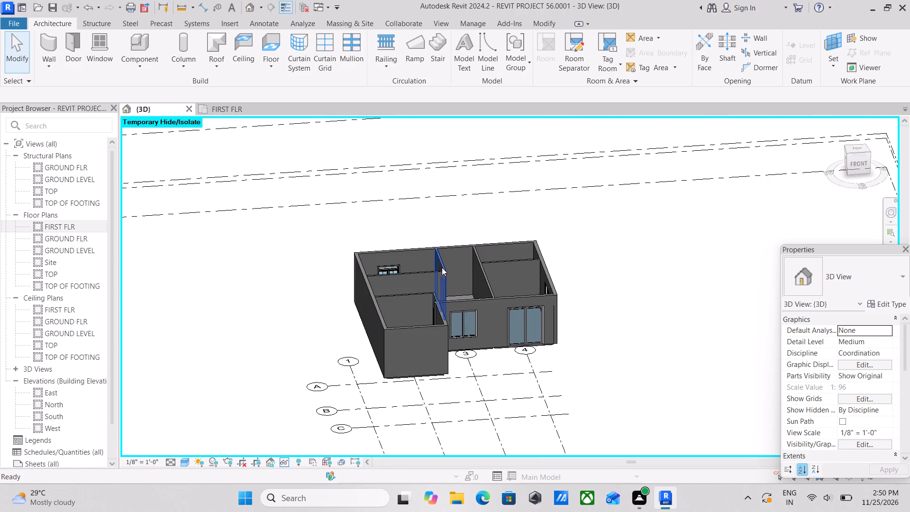
Set the height offset of the FLOORING 6" floor at the stair landing to 6" from FIRST FLR, and deselect it.
{"action": "scroll", "coordinate": [437, 364], "scroll_direction": "up", "scroll_amount": 3}
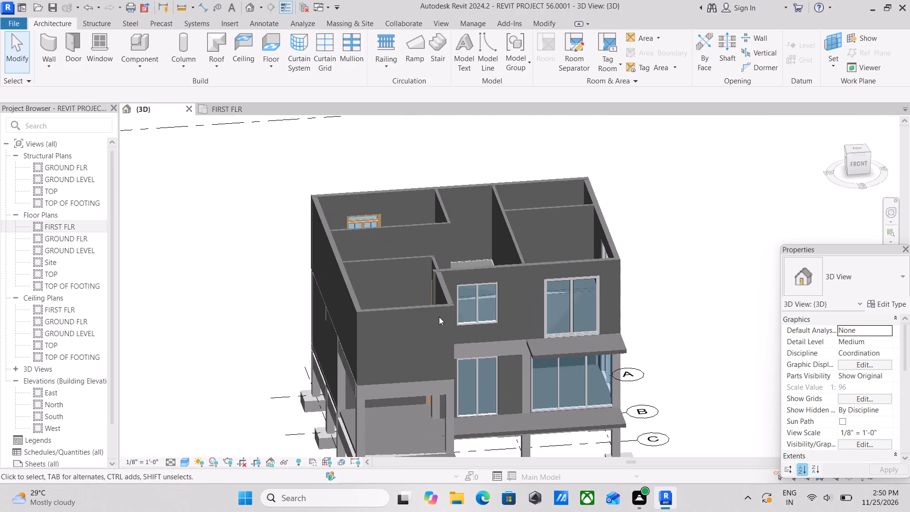
{"action": "middle_click_drag", "start_coordinate": [455, 293], "coordinate": [419, 397], "text": "shift"}
{"action": "middle_click_drag", "start_coordinate": [411, 369], "coordinate": [401, 367], "text": "shift"}
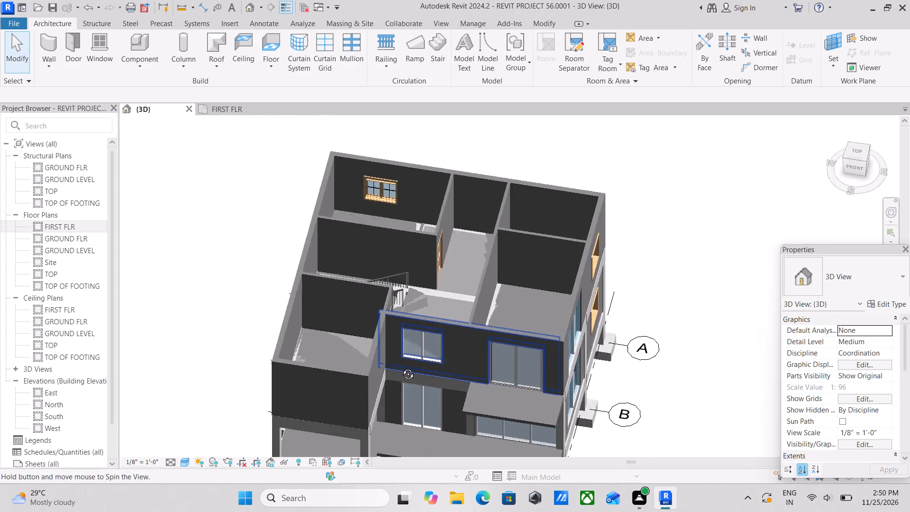
{"action": "middle_click_drag", "start_coordinate": [401, 367], "coordinate": [355, 357], "text": "shift"}
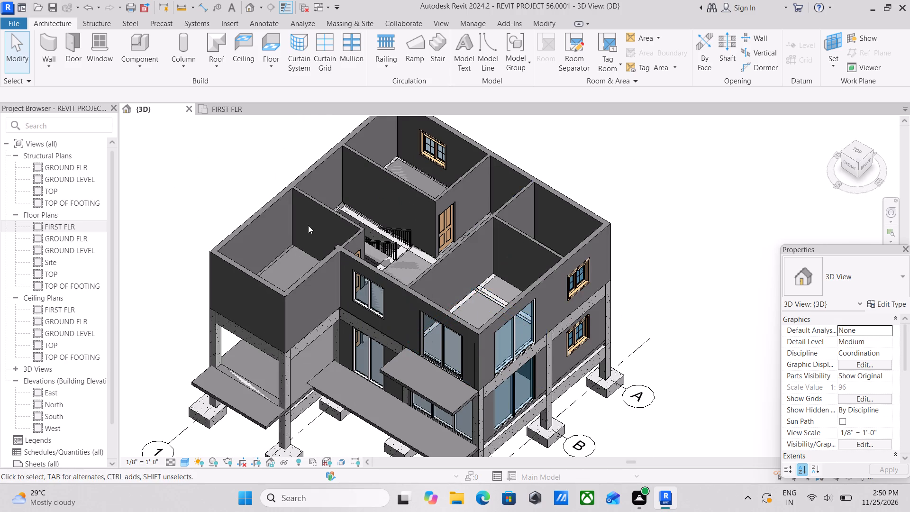
{"action": "scroll", "coordinate": [307, 225], "scroll_direction": "up", "scroll_amount": 4}
{"action": "scroll", "coordinate": [429, 256], "scroll_direction": "up", "scroll_amount": 3}
{"action": "scroll", "coordinate": [504, 272], "scroll_direction": "up", "scroll_amount": 2}
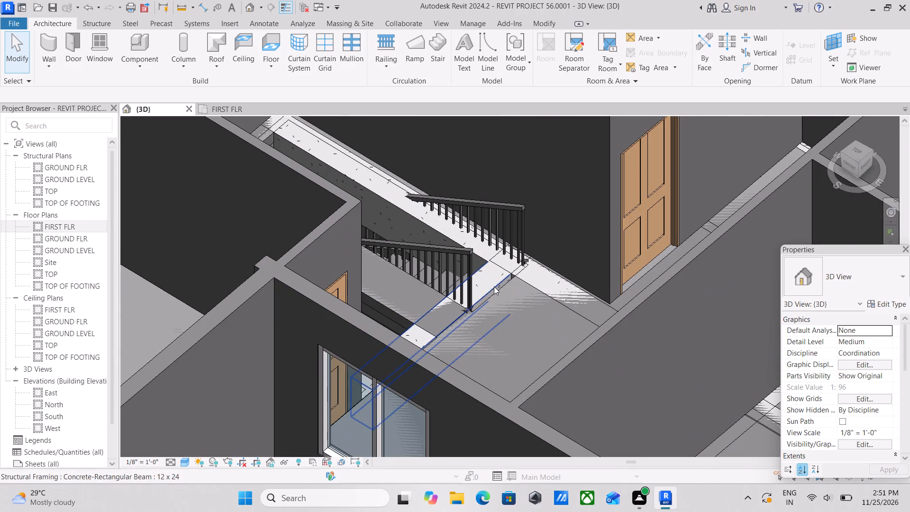
{"action": "left_click", "coordinate": [500, 292]}
{"action": "scroll", "coordinate": [500, 292], "scroll_direction": "down", "scroll_amount": 2}
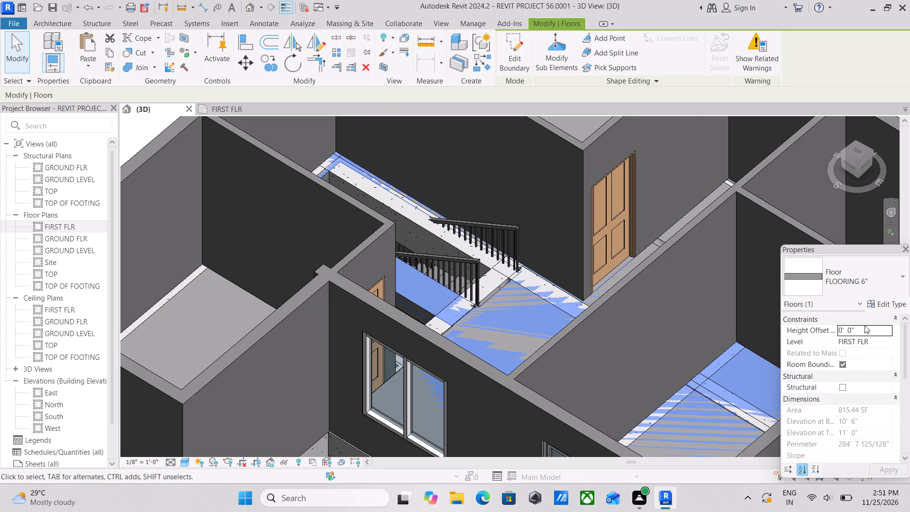
{"action": "left_click", "coordinate": [864, 328]}
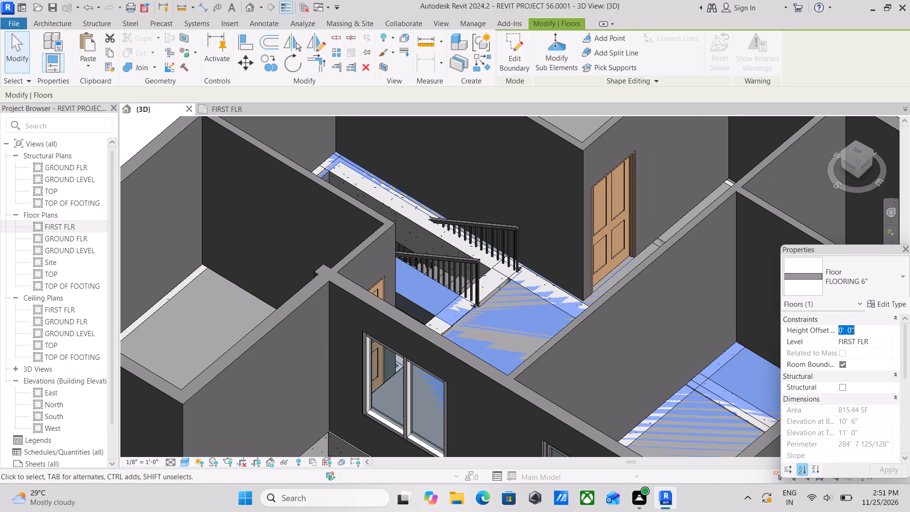
{"action": "key", "text": "6"}
{"action": "key", "text": "shift+quotedbl"}
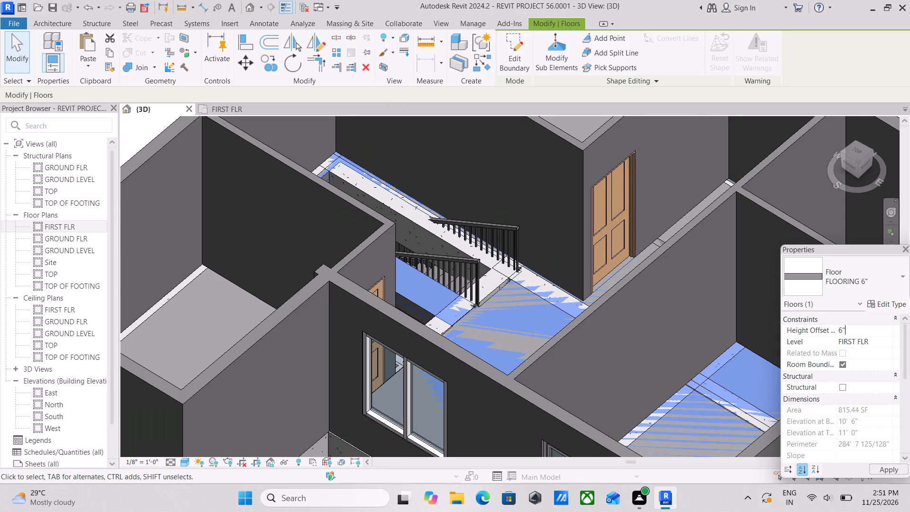
{"action": "key", "text": "Return"}
{"action": "scroll", "coordinate": [615, 324], "scroll_direction": "down", "scroll_amount": 3}
{"action": "key", "text": "Escape"}
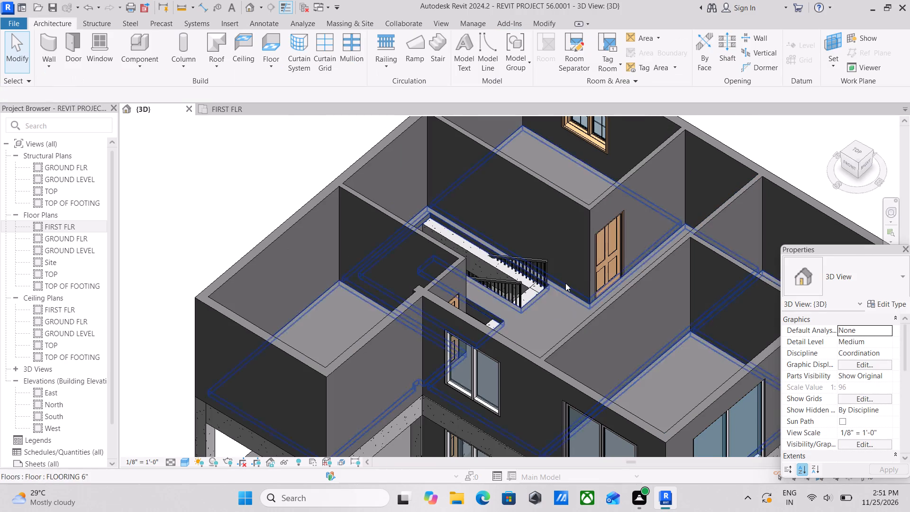
Examine the raised floor around the stair and the building's front and side exteriors.
{"action": "scroll", "coordinate": [564, 280], "scroll_direction": "up", "scroll_amount": 3}
{"action": "middle_click_drag", "start_coordinate": [510, 342], "coordinate": [519, 306]}
{"action": "scroll", "coordinate": [587, 314], "scroll_direction": "down", "scroll_amount": 2}
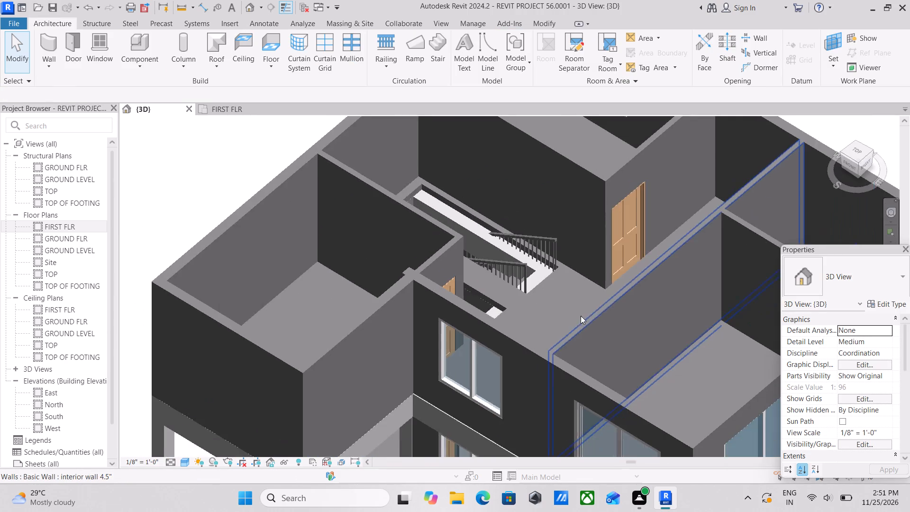
{"action": "middle_click_drag", "start_coordinate": [564, 317], "coordinate": [497, 311]}
{"action": "scroll", "coordinate": [472, 303], "scroll_direction": "down", "scroll_amount": 4}
{"action": "middle_click_drag", "start_coordinate": [454, 326], "coordinate": [465, 219], "text": "shift"}
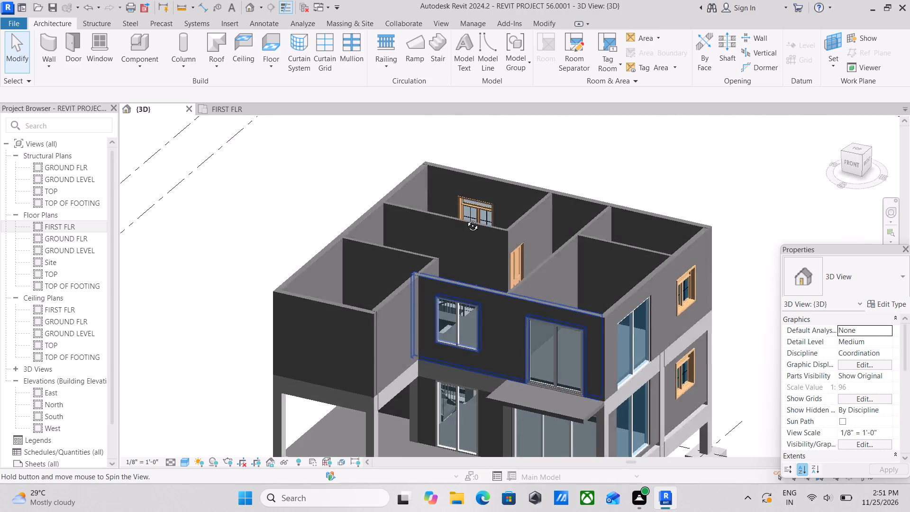
{"action": "middle_click_drag", "start_coordinate": [465, 219], "coordinate": [445, 197], "text": "shift"}
{"action": "middle_click_drag", "start_coordinate": [468, 254], "coordinate": [409, 255], "text": "shift"}
{"action": "middle_click_drag", "start_coordinate": [437, 287], "coordinate": [424, 269], "text": "shift"}
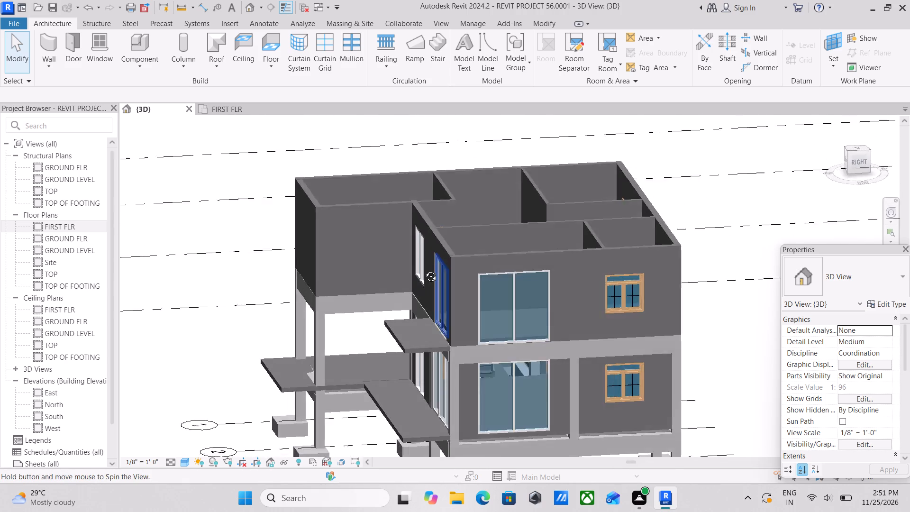
Examine the building's front exterior, including the beams, canopy slabs and storefront openings on both floors.
{"action": "middle_click_drag", "start_coordinate": [424, 269], "coordinate": [423, 247], "text": "shift"}
{"action": "middle_click_drag", "start_coordinate": [422, 247], "coordinate": [590, 261], "text": "shift"}
{"action": "middle_click_drag", "start_coordinate": [588, 283], "coordinate": [562, 281], "text": "shift"}
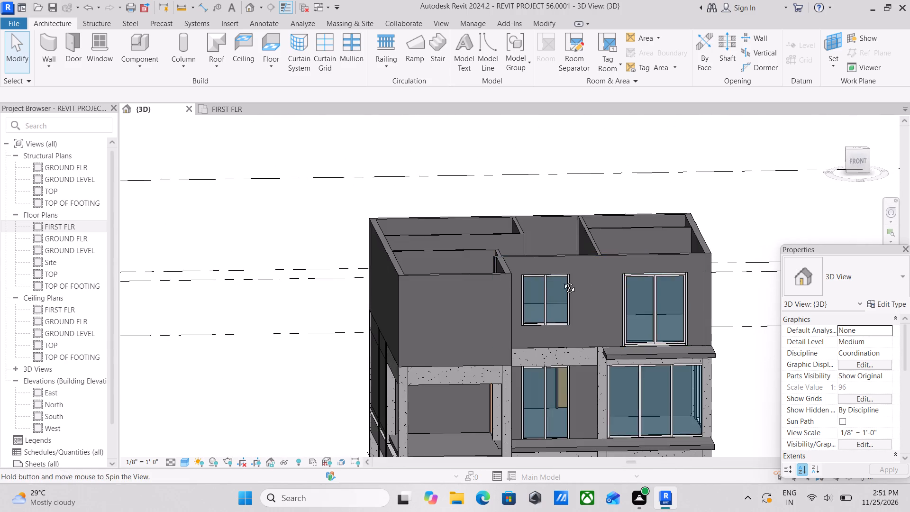
{"action": "middle_click_drag", "start_coordinate": [562, 281], "coordinate": [542, 284], "text": "shift"}
{"action": "middle_click_drag", "start_coordinate": [538, 330], "coordinate": [557, 345], "text": "shift"}
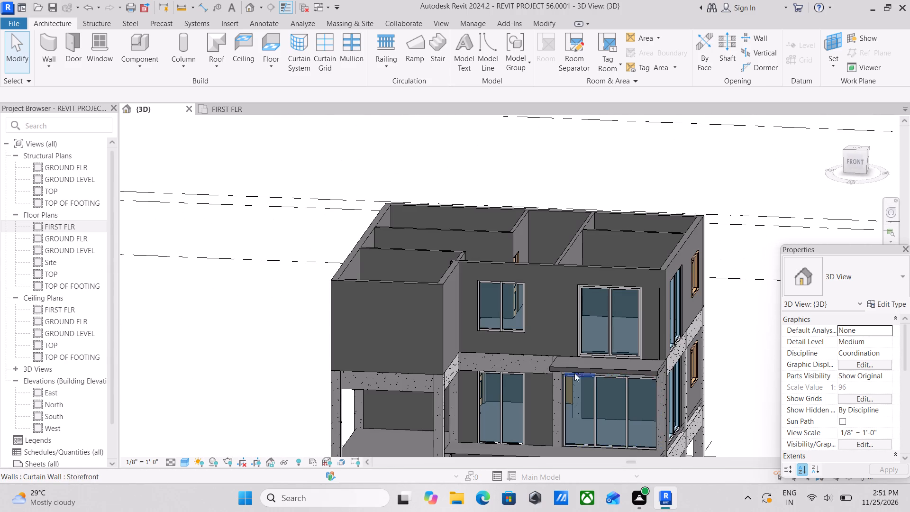
{"action": "middle_click_drag", "start_coordinate": [573, 373], "coordinate": [568, 372]}
{"action": "scroll", "coordinate": [568, 372], "scroll_direction": "up", "scroll_amount": 3}
{"action": "middle_click_drag", "start_coordinate": [565, 316], "coordinate": [546, 308], "text": "shift"}
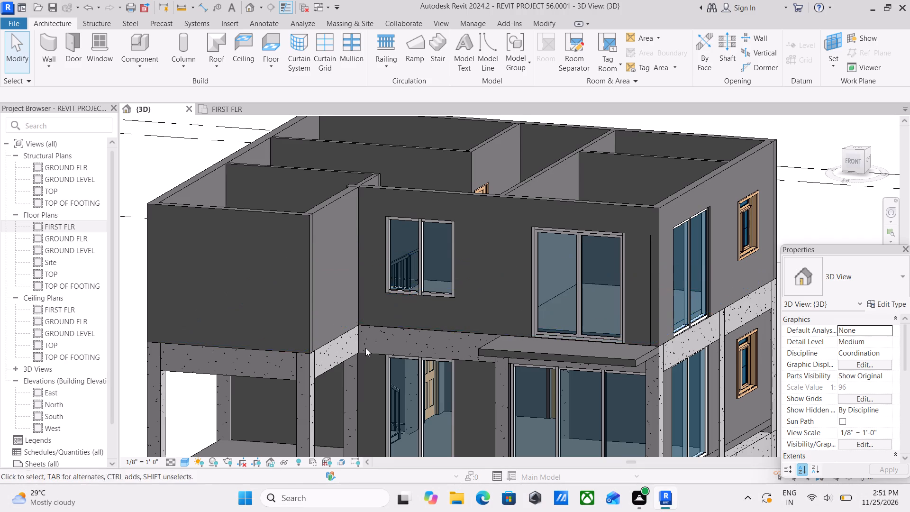
{"action": "middle_click_drag", "start_coordinate": [367, 348], "coordinate": [465, 282]}
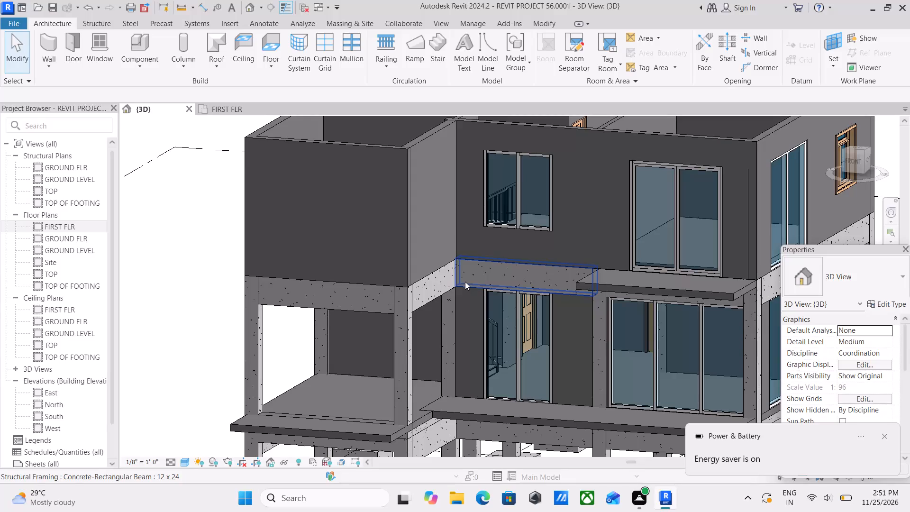
{"action": "scroll", "coordinate": [406, 399], "scroll_direction": "down", "scroll_amount": 1}
{"action": "middle_click_drag", "start_coordinate": [396, 388], "coordinate": [422, 283]}
{"action": "scroll", "coordinate": [423, 281], "scroll_direction": "down", "scroll_amount": 1}
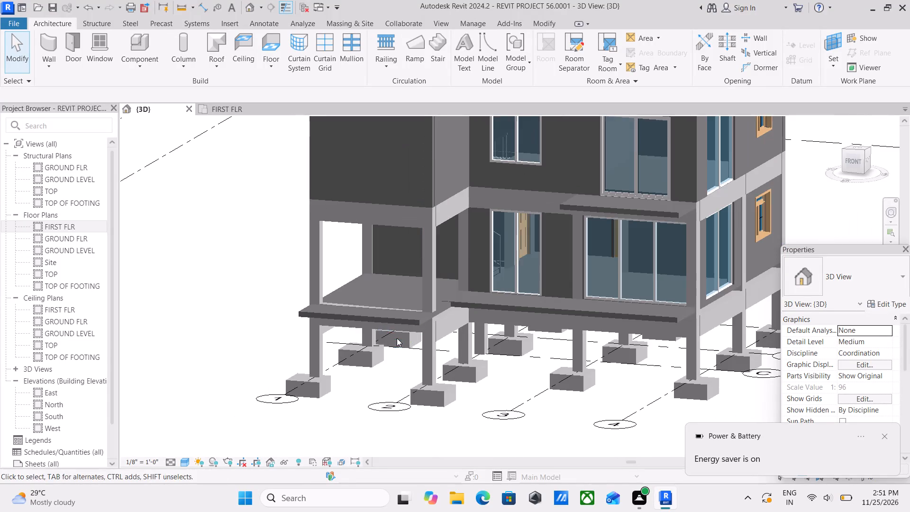
{"action": "middle_click_drag", "start_coordinate": [355, 328], "coordinate": [353, 416]}
{"action": "middle_click_drag", "start_coordinate": [445, 290], "coordinate": [384, 357]}
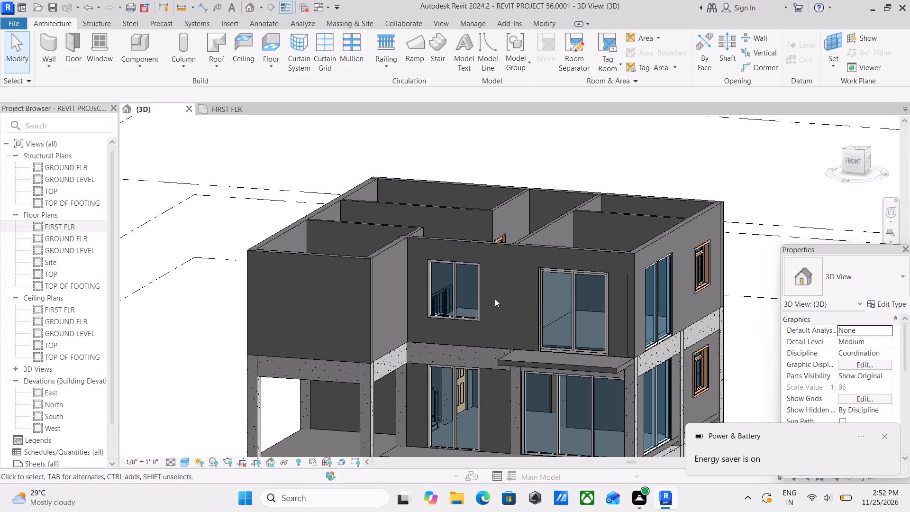
{"action": "middle_click_drag", "start_coordinate": [537, 276], "coordinate": [498, 289]}
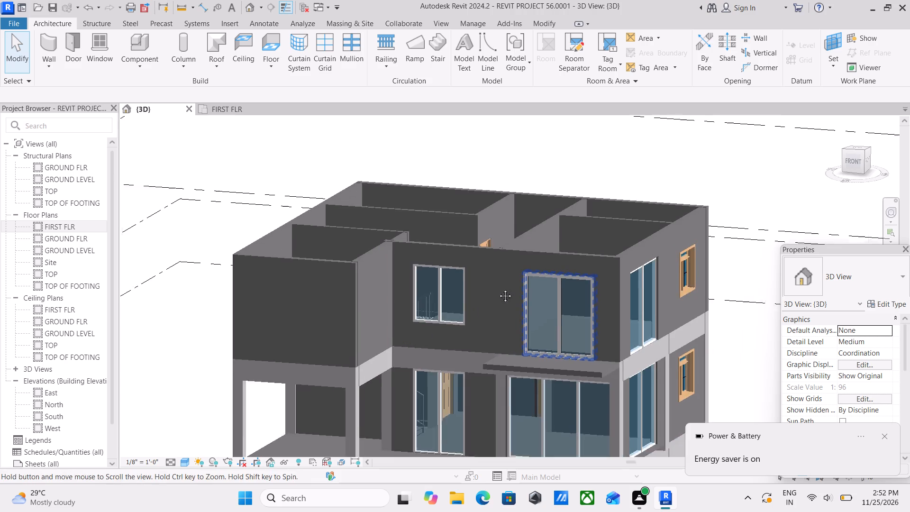
{"action": "middle_click_drag", "start_coordinate": [498, 289], "coordinate": [489, 292]}
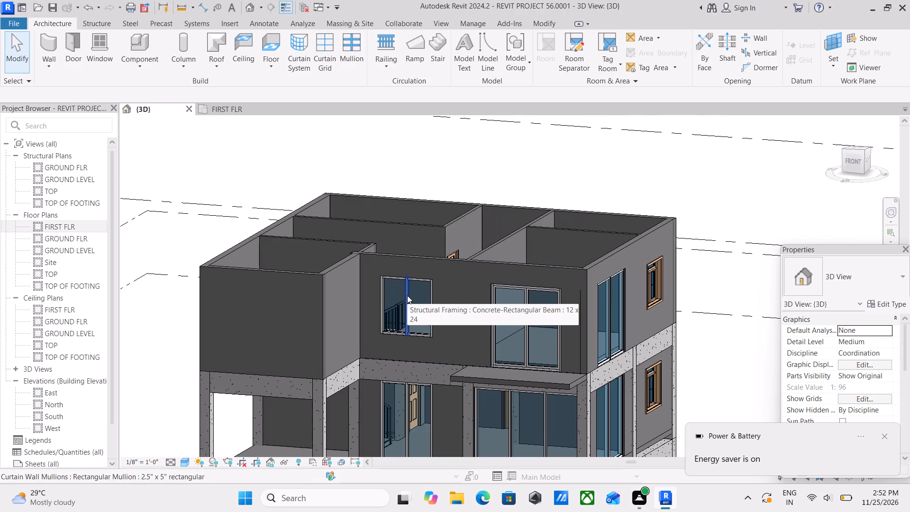
{"action": "scroll", "coordinate": [405, 302], "scroll_direction": "down", "scroll_amount": 1}
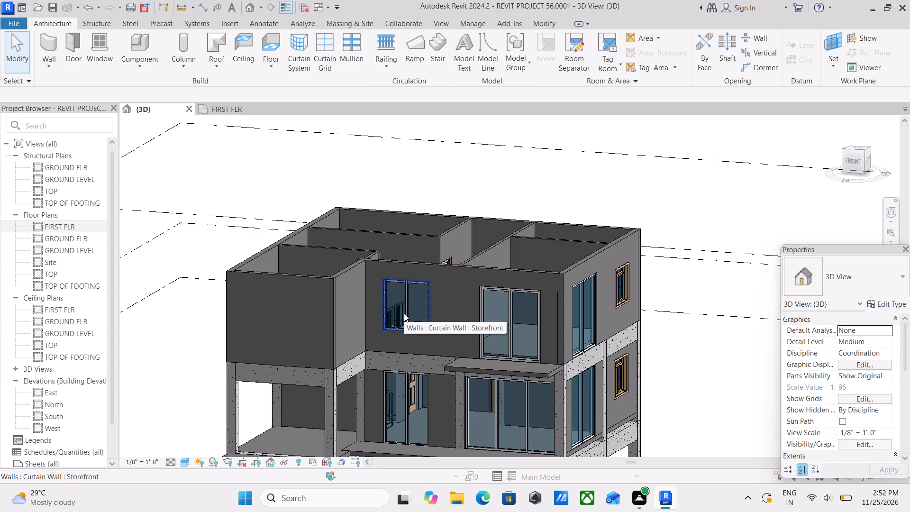
{"action": "scroll", "coordinate": [335, 238], "scroll_direction": "down", "scroll_amount": 2}
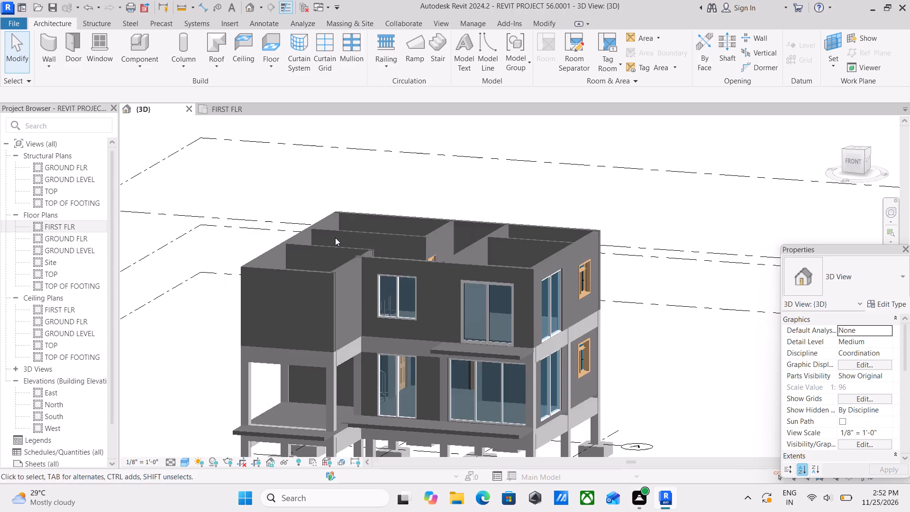
{"action": "scroll", "coordinate": [335, 238], "scroll_direction": "down", "scroll_amount": 1}
{"action": "scroll", "coordinate": [507, 301], "scroll_direction": "up", "scroll_amount": 4}
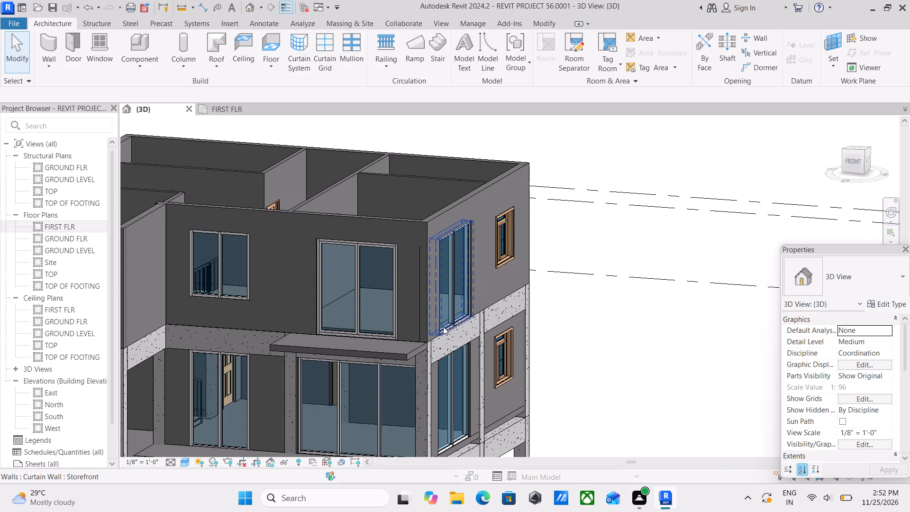
Examine the side and rear facades, inspecting each of the two 24" x 24" fixed windows that overlap the rear beam.
{"action": "middle_click_drag", "start_coordinate": [443, 327], "coordinate": [298, 309], "text": "shift"}
{"action": "scroll", "coordinate": [297, 309], "scroll_direction": "down", "scroll_amount": 1, "text": "shift"}
{"action": "middle_click_drag", "start_coordinate": [398, 293], "coordinate": [393, 311], "text": "shift"}
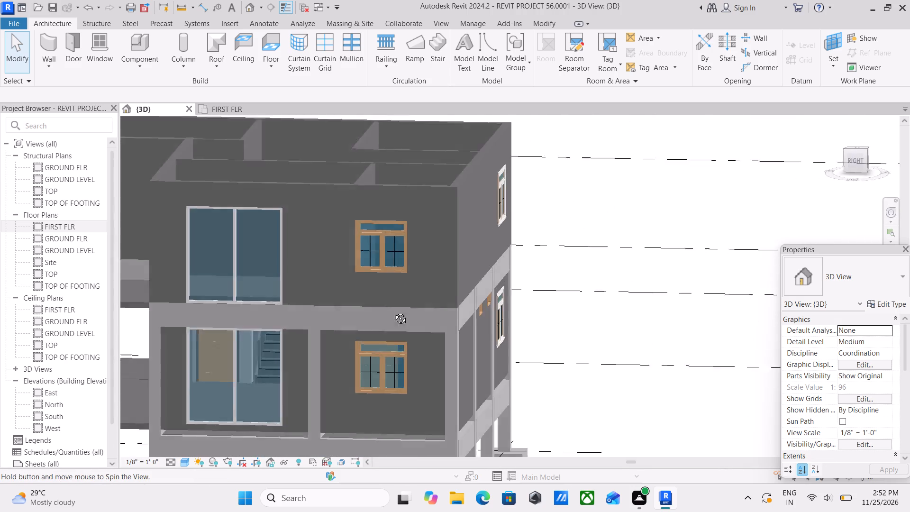
{"action": "middle_click_drag", "start_coordinate": [393, 311], "coordinate": [278, 311], "text": "shift"}
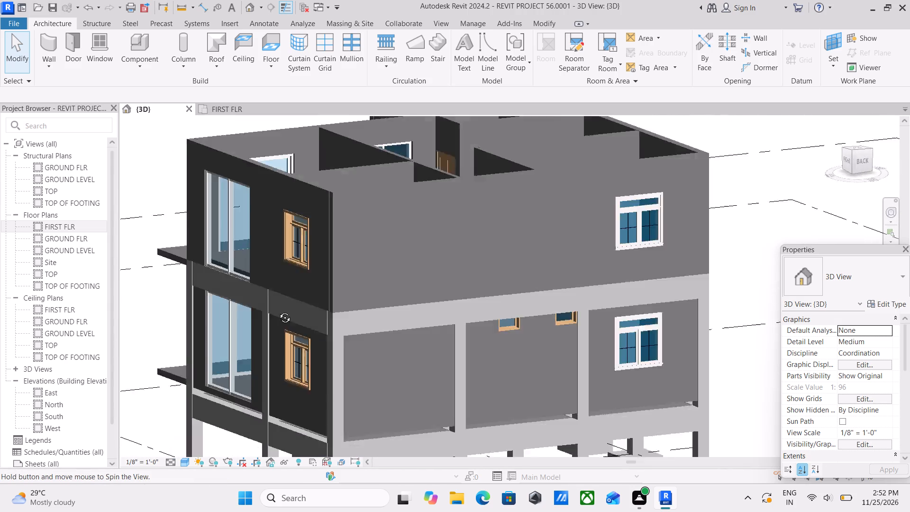
{"action": "middle_click_drag", "start_coordinate": [278, 311], "coordinate": [244, 311], "text": "shift"}
{"action": "middle_click_drag", "start_coordinate": [477, 308], "coordinate": [462, 274], "text": "shift"}
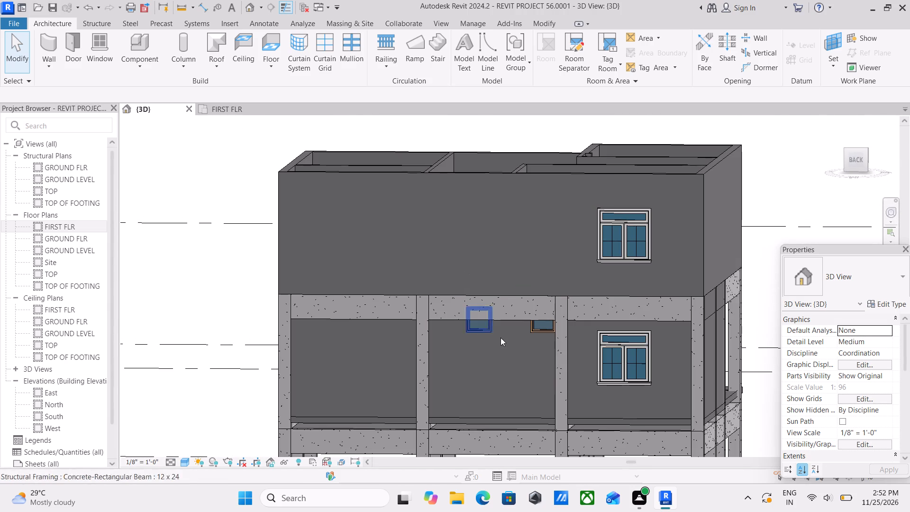
{"action": "left_click", "coordinate": [482, 336]}
{"action": "scroll", "coordinate": [482, 336], "scroll_direction": "up", "scroll_amount": 2}
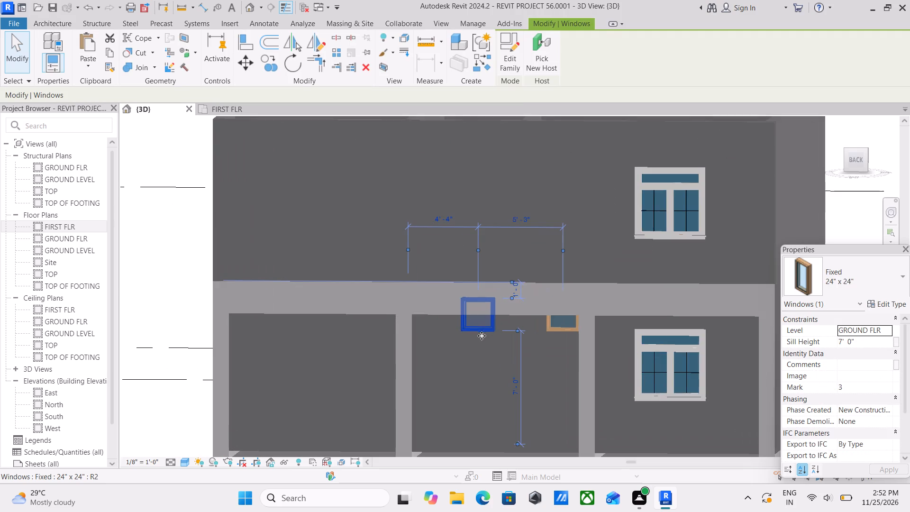
{"action": "key", "text": "Escape"}
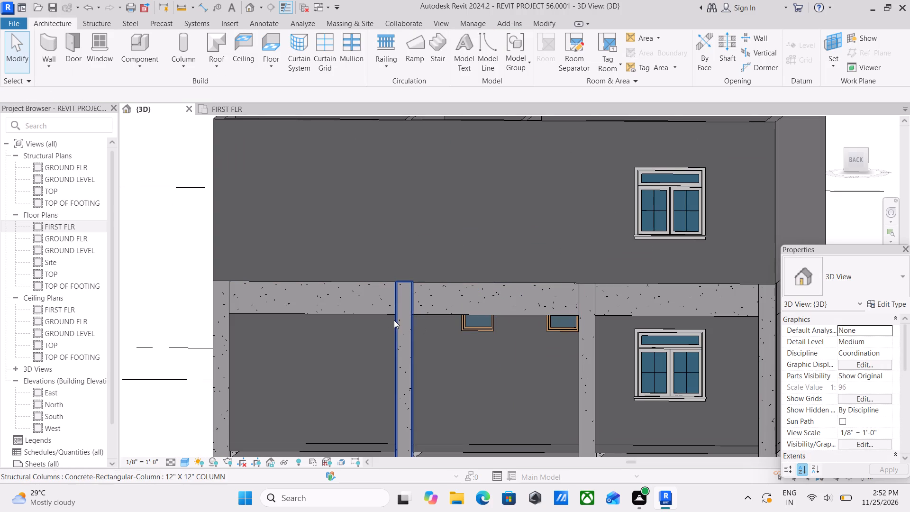
{"action": "left_click", "coordinate": [484, 329]}
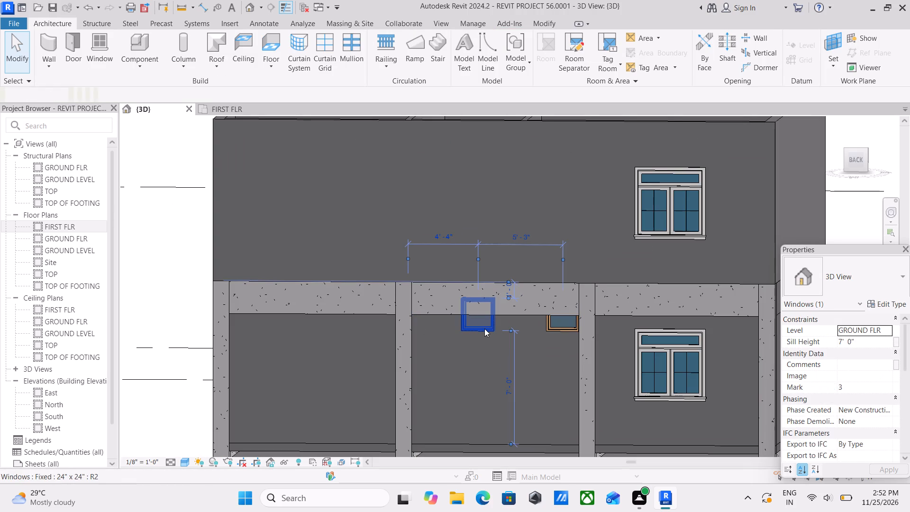
{"action": "key", "text": "Escape"}
{"action": "left_click", "coordinate": [549, 328]}
{"action": "key", "text": "Escape"}
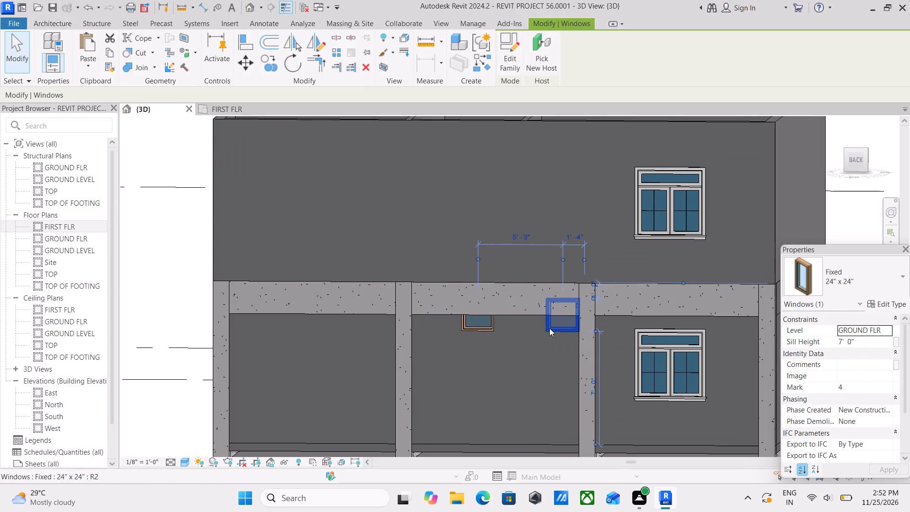
Examine the building's rear and blank side wall, and the upper-floor rooms from above the front.
{"action": "scroll", "coordinate": [549, 328], "scroll_direction": "down", "scroll_amount": 2}
{"action": "middle_click_drag", "start_coordinate": [549, 328], "coordinate": [544, 335]}
{"action": "scroll", "coordinate": [544, 335], "scroll_direction": "down", "scroll_amount": 3}
{"action": "middle_click_drag", "start_coordinate": [544, 335], "coordinate": [503, 378], "text": "shift"}
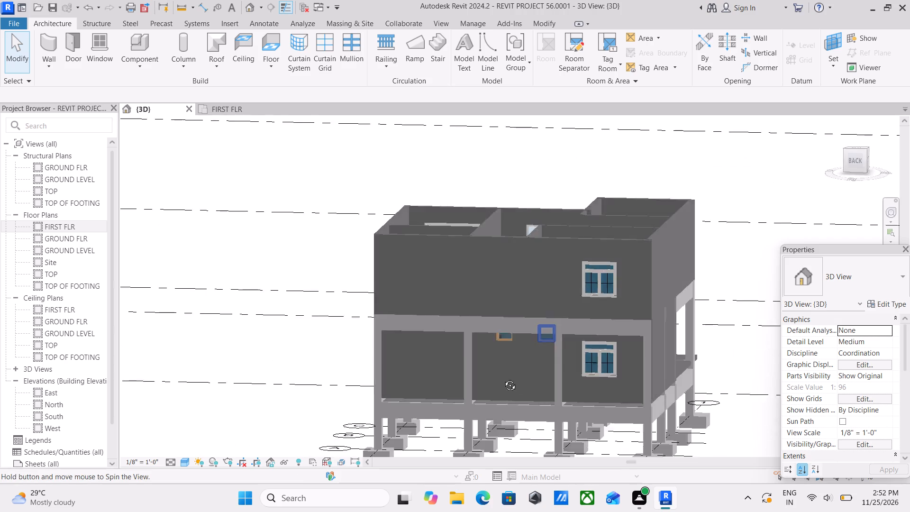
{"action": "middle_click_drag", "start_coordinate": [503, 378], "coordinate": [413, 375], "text": "shift"}
{"action": "middle_click_drag", "start_coordinate": [530, 352], "coordinate": [497, 338]}
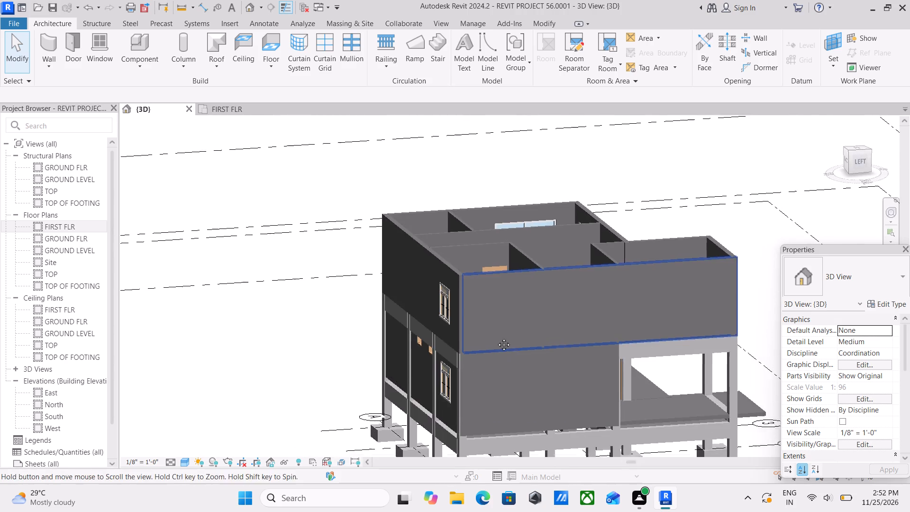
{"action": "middle_click_drag", "start_coordinate": [497, 338], "coordinate": [457, 344]}
{"action": "scroll", "coordinate": [457, 344], "scroll_direction": "up", "scroll_amount": 1}
{"action": "middle_click_drag", "start_coordinate": [538, 345], "coordinate": [511, 365]}
{"action": "middle_click_drag", "start_coordinate": [525, 315], "coordinate": [552, 378], "text": "shift"}
{"action": "middle_click_drag", "start_coordinate": [555, 335], "coordinate": [377, 347], "text": "shift"}
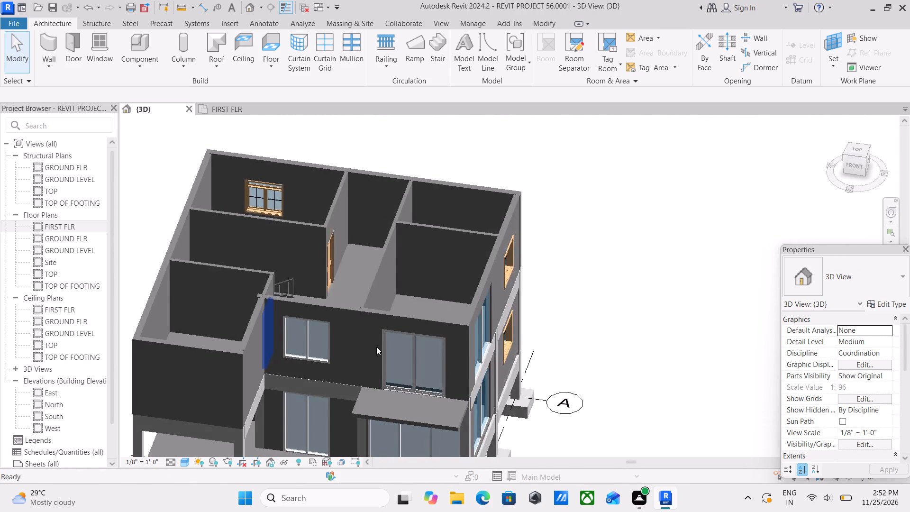
Examine the front FLOORING 6" canopy slab and its junction with the storefront openings above and below it.
{"action": "scroll", "coordinate": [365, 396], "scroll_direction": "up", "scroll_amount": 3}
{"action": "scroll", "coordinate": [366, 393], "scroll_direction": "down", "scroll_amount": 1}
{"action": "middle_click_drag", "start_coordinate": [366, 393], "coordinate": [424, 304]}
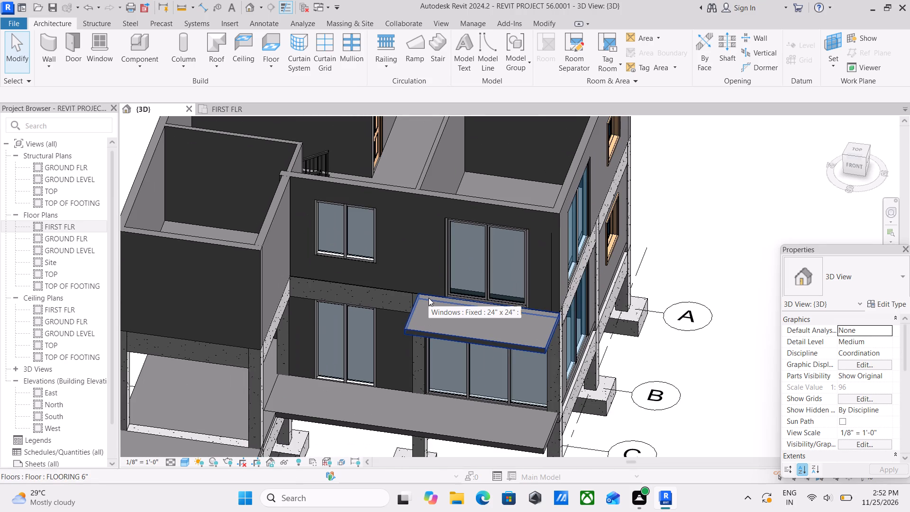
{"action": "scroll", "coordinate": [476, 381], "scroll_direction": "up", "scroll_amount": 1}
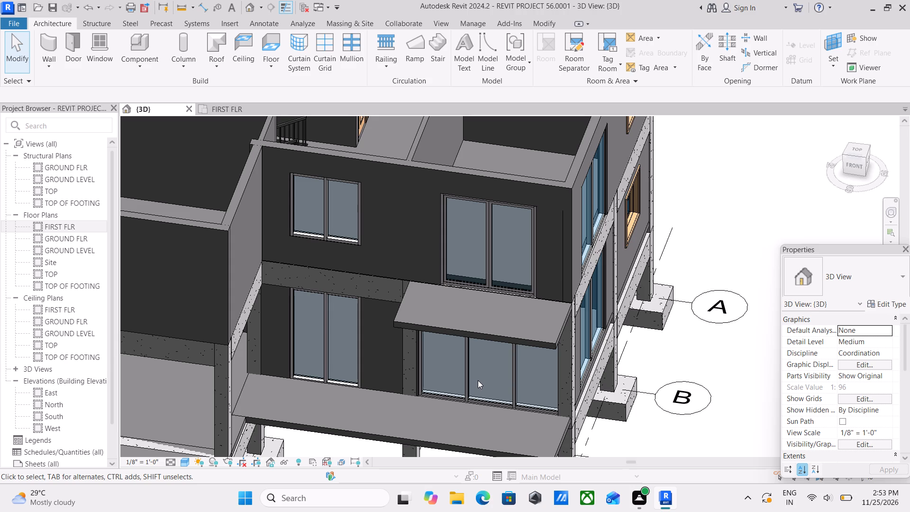
{"action": "scroll", "coordinate": [486, 371], "scroll_direction": "up", "scroll_amount": 3}
{"action": "scroll", "coordinate": [410, 304], "scroll_direction": "up", "scroll_amount": 3}
{"action": "middle_click_drag", "start_coordinate": [410, 304], "coordinate": [414, 358]}
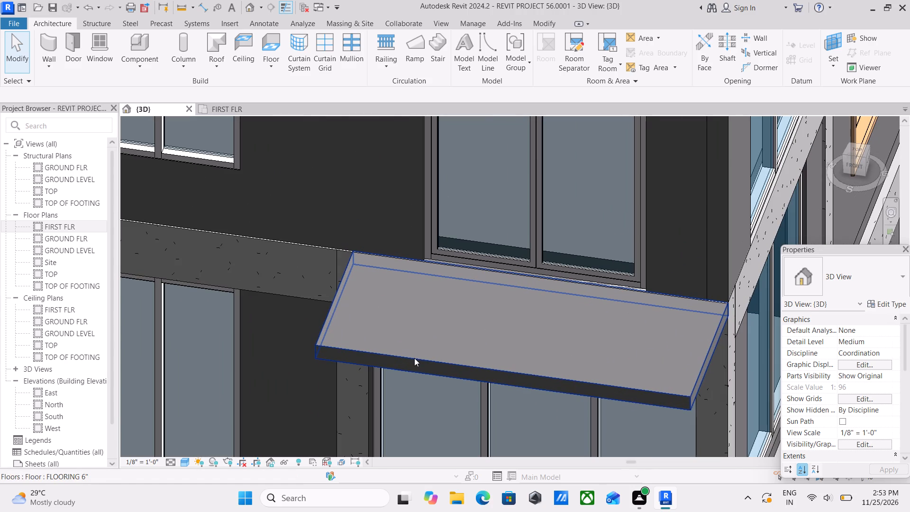
{"action": "scroll", "coordinate": [414, 358], "scroll_direction": "down", "scroll_amount": 3}
{"action": "middle_click_drag", "start_coordinate": [414, 358], "coordinate": [470, 277]}
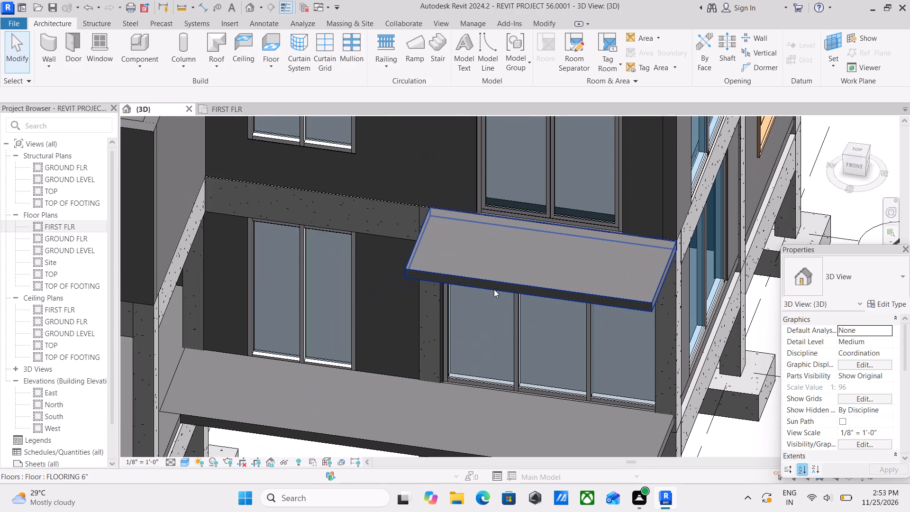
Raise the bottom edge of the ground-floor two-panel Storefront curtain wall on the front to a base offset of about 1' 6".
{"action": "left_click", "coordinate": [349, 359]}
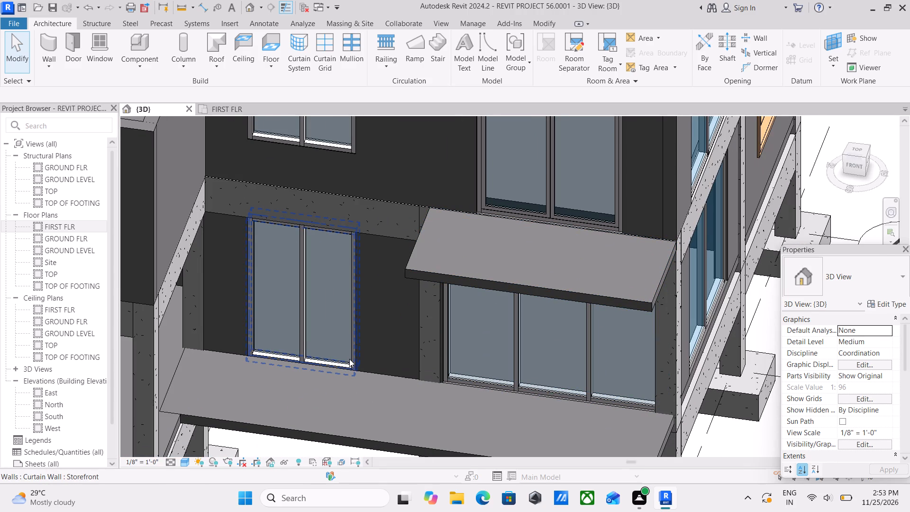
{"action": "scroll", "coordinate": [281, 363], "scroll_direction": "up", "scroll_amount": 6}
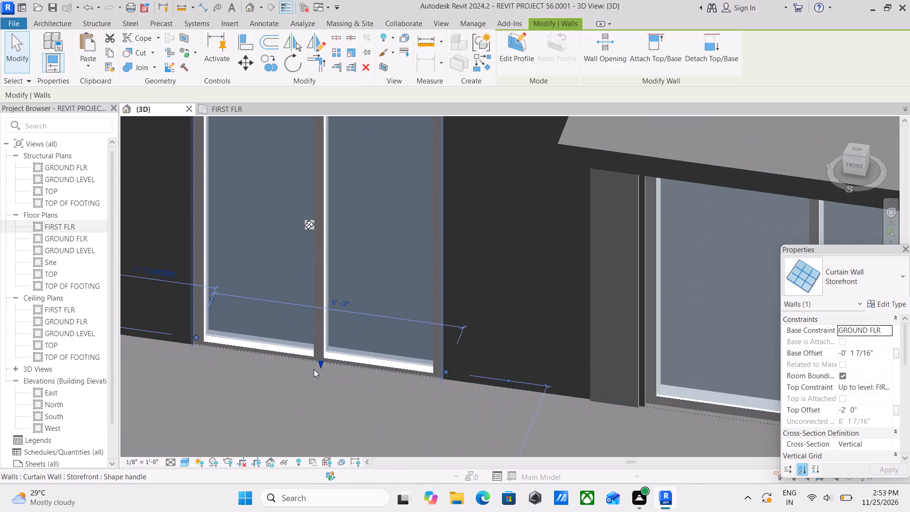
{"action": "left_click_drag", "start_coordinate": [318, 367], "coordinate": [323, 333]}
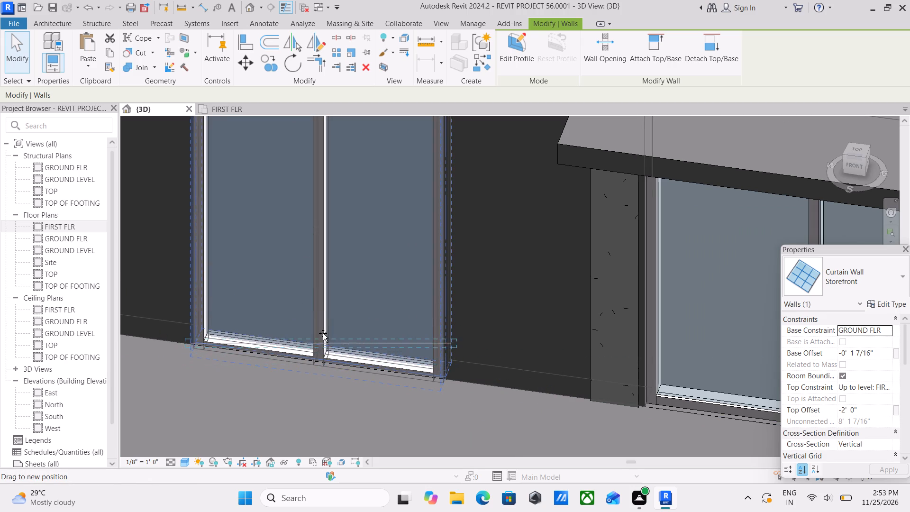
{"action": "left_click_drag", "start_coordinate": [323, 333], "coordinate": [328, 294]}
{"action": "scroll", "coordinate": [328, 294], "scroll_direction": "down", "scroll_amount": 2}
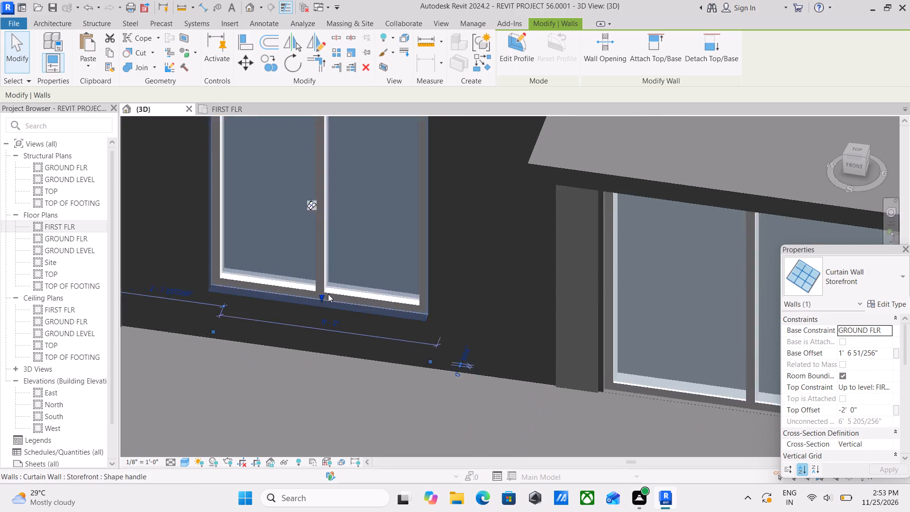
{"action": "scroll", "coordinate": [328, 294], "scroll_direction": "down", "scroll_amount": 5}
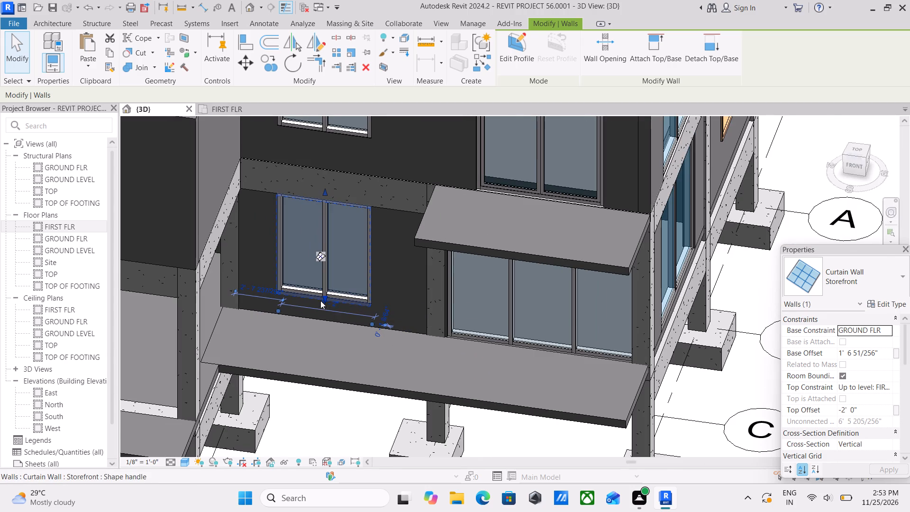
{"action": "key", "text": "Escape"}
Raise the bottom edge of the same ground-floor Storefront curtain wall a little further, and deselect it.
{"action": "scroll", "coordinate": [320, 301], "scroll_direction": "up", "scroll_amount": 6}
{"action": "left_click", "coordinate": [330, 289]}
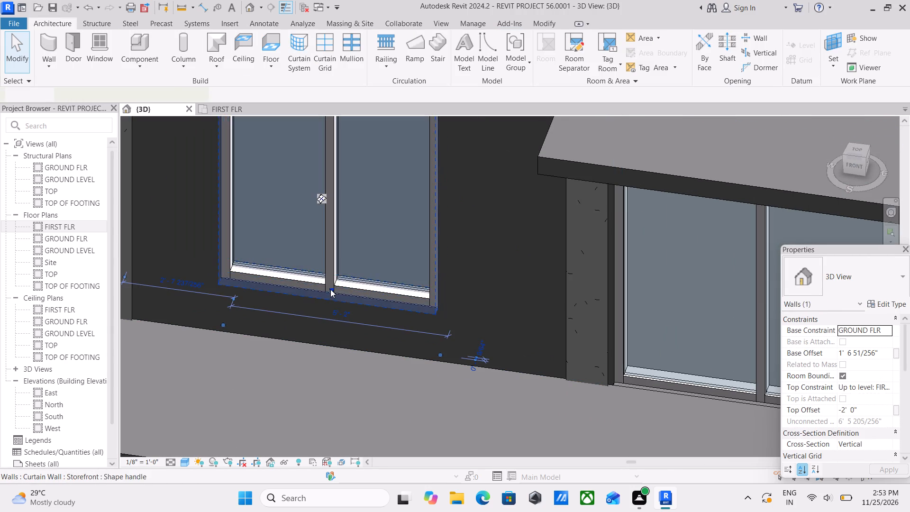
{"action": "scroll", "coordinate": [330, 289], "scroll_direction": "up", "scroll_amount": 3}
{"action": "left_click_drag", "start_coordinate": [334, 289], "coordinate": [338, 264]}
{"action": "scroll", "coordinate": [338, 264], "scroll_direction": "down", "scroll_amount": 4}
{"action": "key", "text": "Escape"}
{"action": "scroll", "coordinate": [338, 264], "scroll_direction": "down", "scroll_amount": 6}
Examine the shortened ground-floor window against the rest of the front facade and the whole building from above.
{"action": "middle_click_drag", "start_coordinate": [350, 290], "coordinate": [368, 302]}
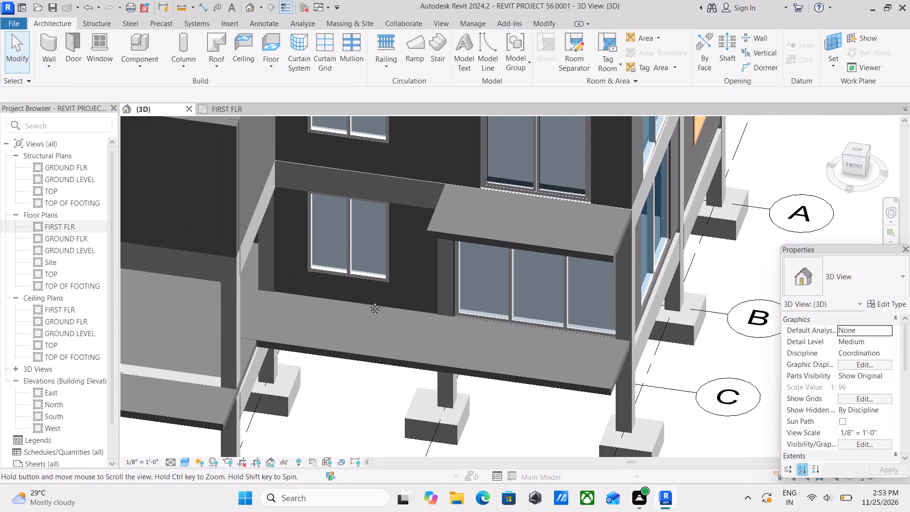
{"action": "middle_click_drag", "start_coordinate": [368, 302], "coordinate": [372, 306]}
{"action": "scroll", "coordinate": [374, 309], "scroll_direction": "down", "scroll_amount": 5}
{"action": "middle_click_drag", "start_coordinate": [374, 309], "coordinate": [391, 330]}
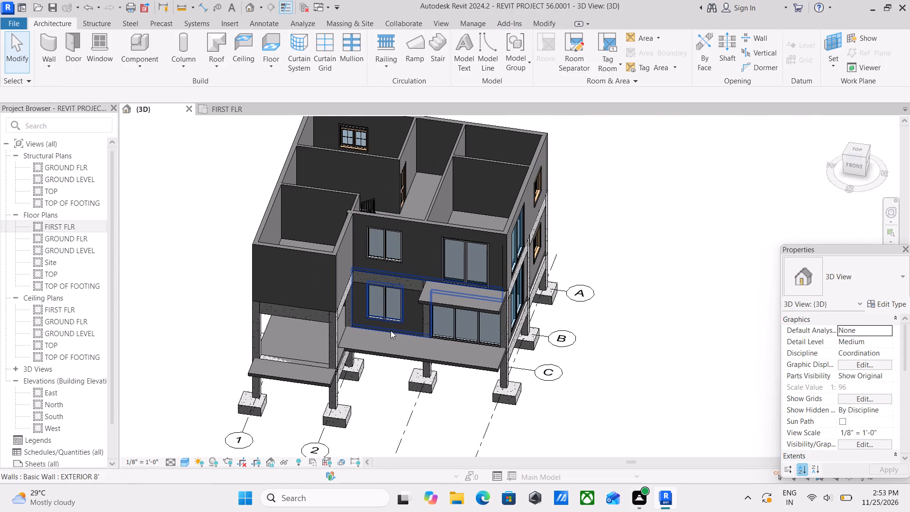
{"action": "scroll", "coordinate": [391, 330], "scroll_direction": "down", "scroll_amount": 1}
{"action": "middle_click_drag", "start_coordinate": [391, 330], "coordinate": [408, 360]}
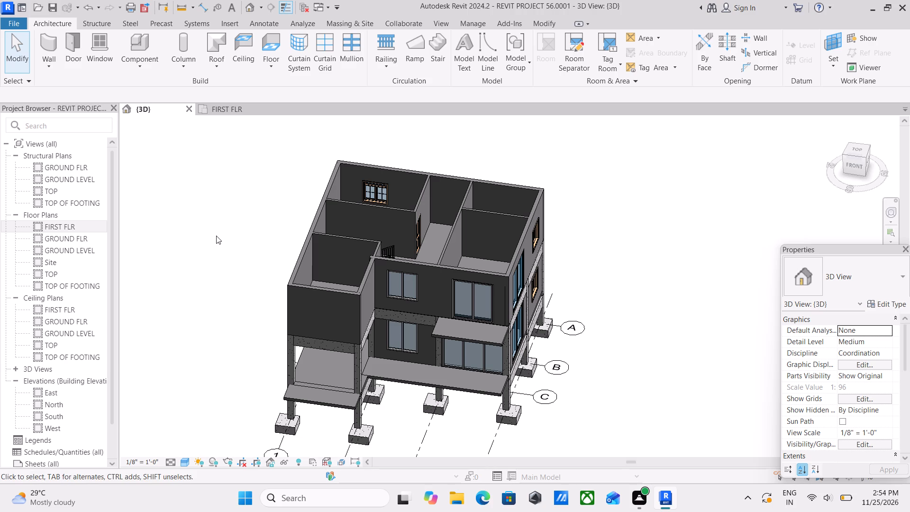
{"action": "scroll", "coordinate": [251, 251], "scroll_direction": "up", "scroll_amount": 2}
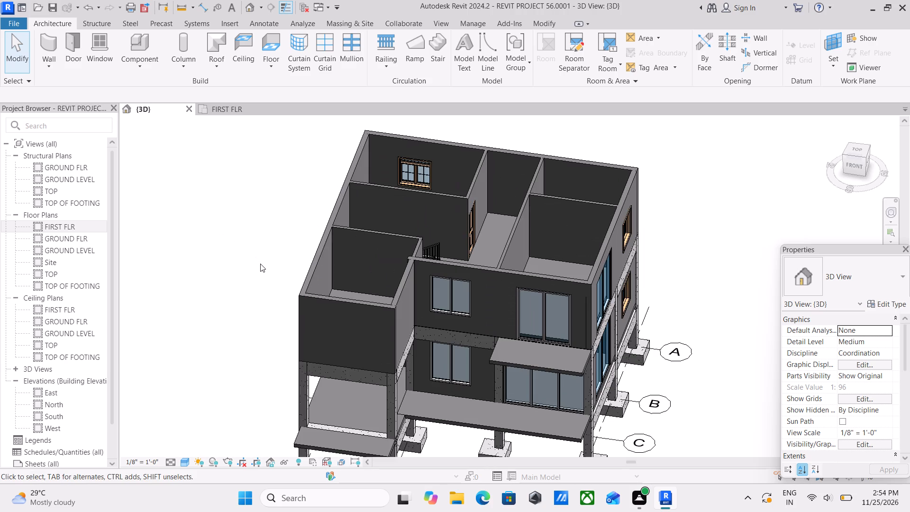
Examine the front facade and the FLOORING 6" slab below the upper storefront door from above and from the side.
{"action": "scroll", "coordinate": [344, 316], "scroll_direction": "up", "scroll_amount": 2}
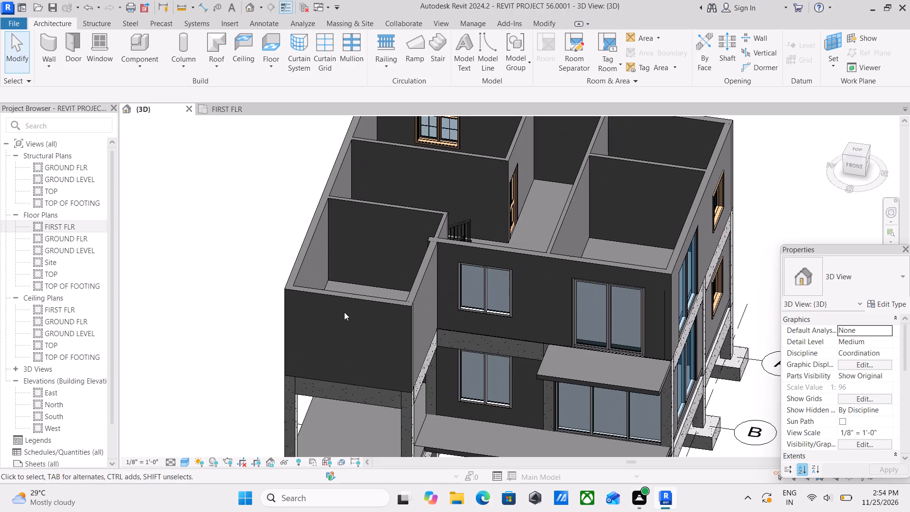
{"action": "scroll", "coordinate": [337, 365], "scroll_direction": "up", "scroll_amount": 1}
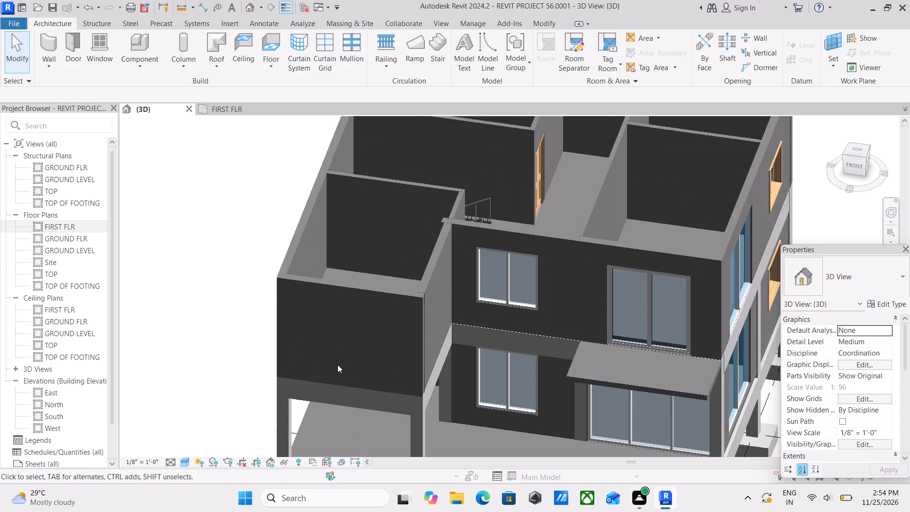
{"action": "middle_click_drag", "start_coordinate": [337, 365], "coordinate": [350, 335]}
{"action": "scroll", "coordinate": [350, 335], "scroll_direction": "down", "scroll_amount": 1}
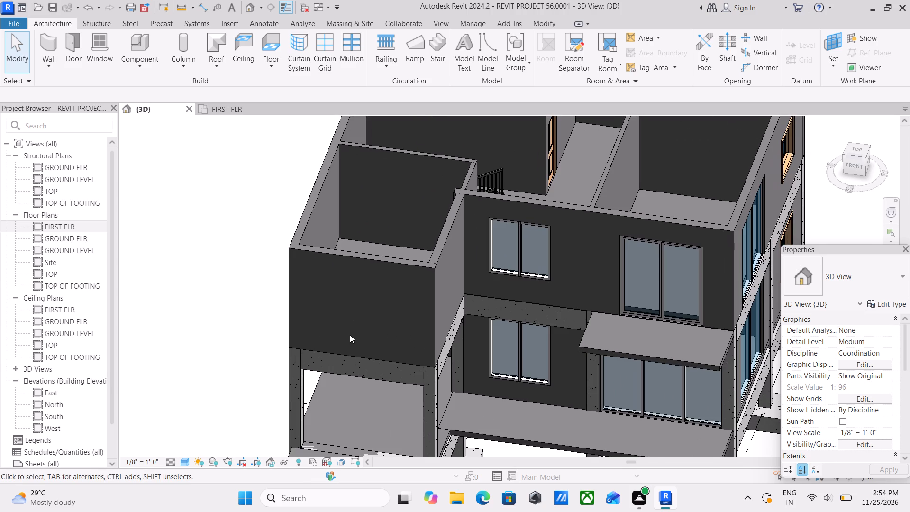
{"action": "scroll", "coordinate": [350, 335], "scroll_direction": "down", "scroll_amount": 2}
{"action": "middle_click_drag", "start_coordinate": [350, 335], "coordinate": [377, 347]}
{"action": "middle_click_drag", "start_coordinate": [377, 347], "coordinate": [364, 378]}
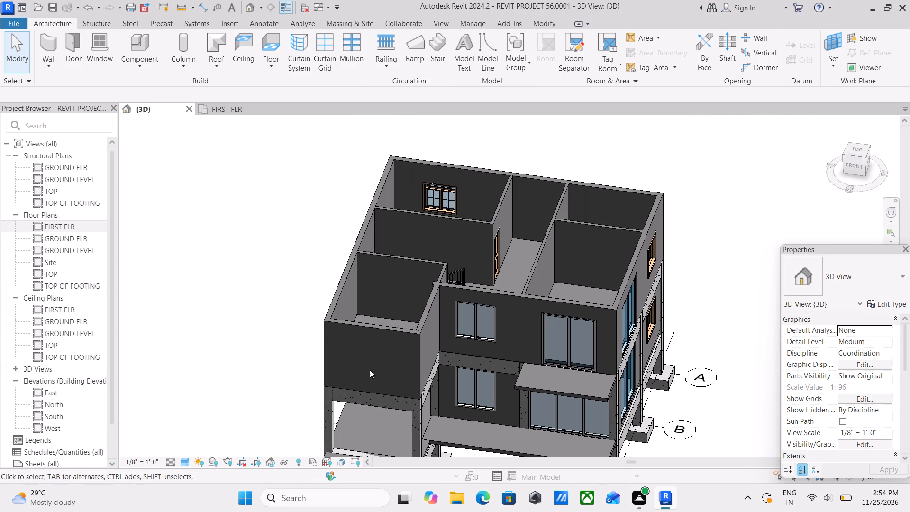
{"action": "scroll", "coordinate": [556, 312], "scroll_direction": "up", "scroll_amount": 1}
{"action": "middle_click_drag", "start_coordinate": [556, 312], "coordinate": [502, 375]}
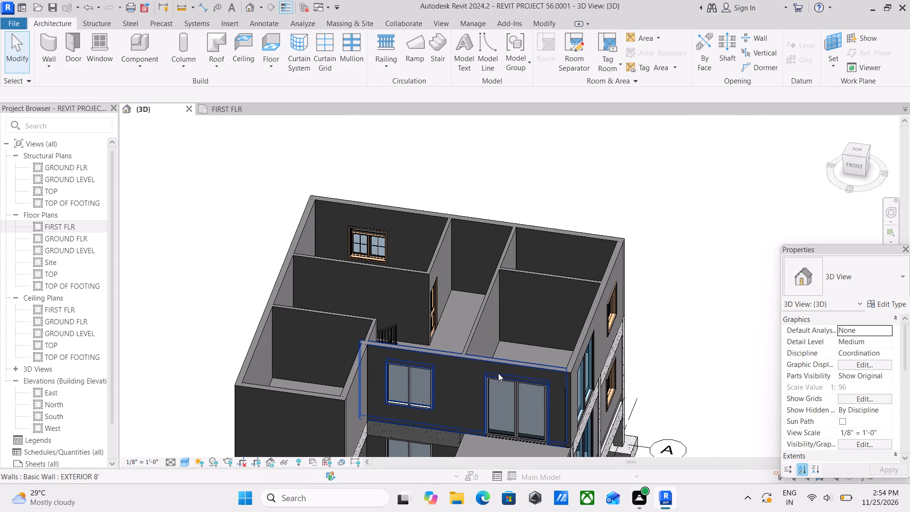
{"action": "scroll", "coordinate": [511, 393], "scroll_direction": "up", "scroll_amount": 1}
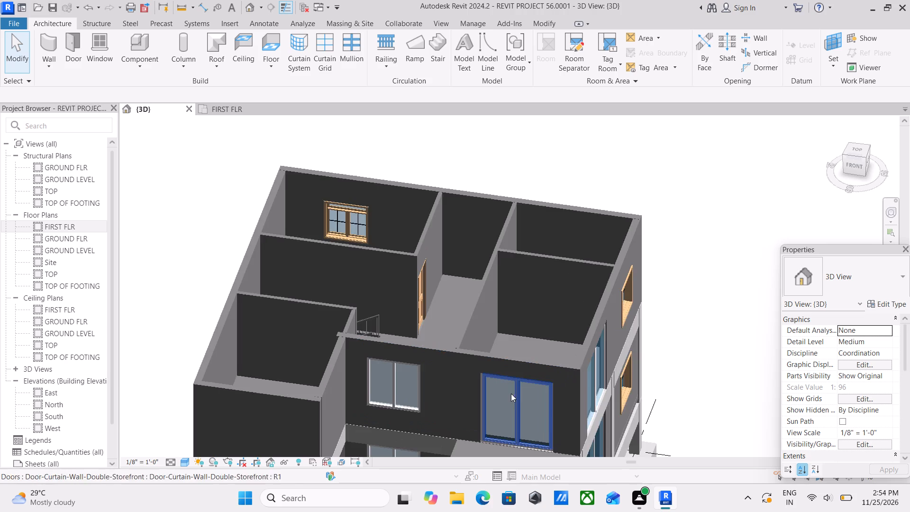
{"action": "middle_click_drag", "start_coordinate": [511, 393], "coordinate": [487, 270]}
{"action": "scroll", "coordinate": [436, 350], "scroll_direction": "up", "scroll_amount": 2}
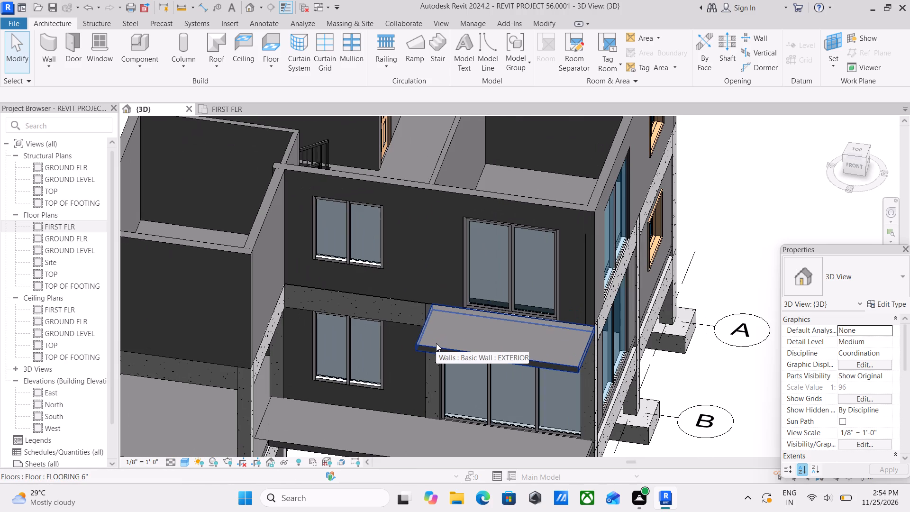
{"action": "scroll", "coordinate": [444, 334], "scroll_direction": "down", "scroll_amount": 2}
{"action": "middle_click_drag", "start_coordinate": [442, 335], "coordinate": [453, 346], "text": "shift"}
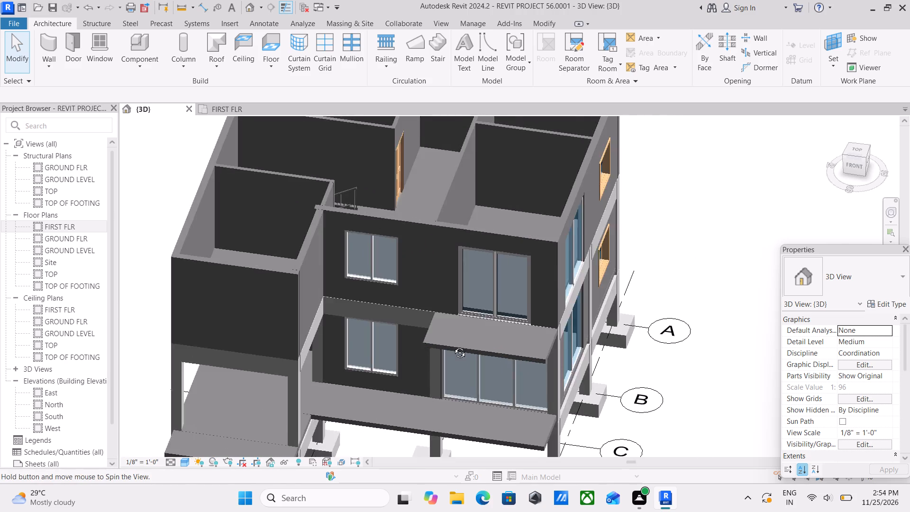
{"action": "middle_click_drag", "start_coordinate": [453, 346], "coordinate": [476, 366], "text": "shift"}
{"action": "middle_click_drag", "start_coordinate": [533, 364], "coordinate": [396, 307], "text": "shift"}
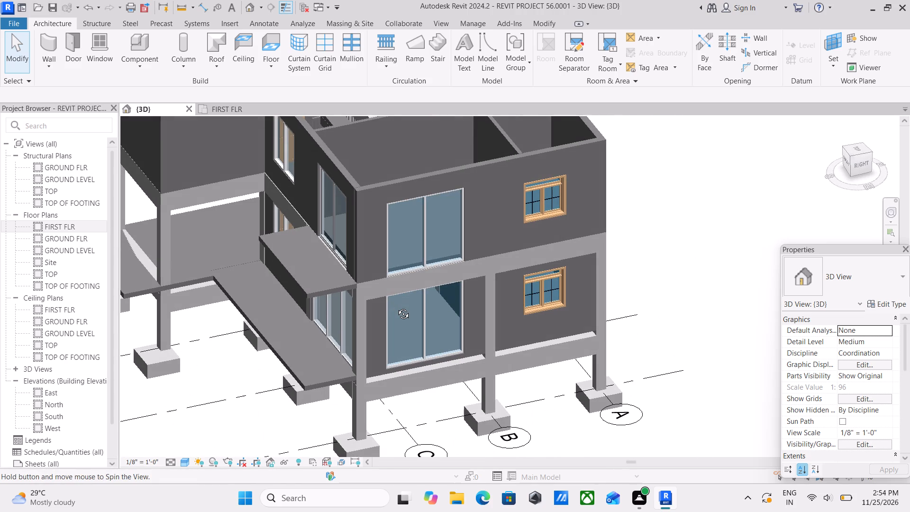
{"action": "middle_click_drag", "start_coordinate": [396, 307], "coordinate": [473, 306], "text": "shift"}
{"action": "middle_click_drag", "start_coordinate": [399, 313], "coordinate": [438, 354], "text": "shift"}
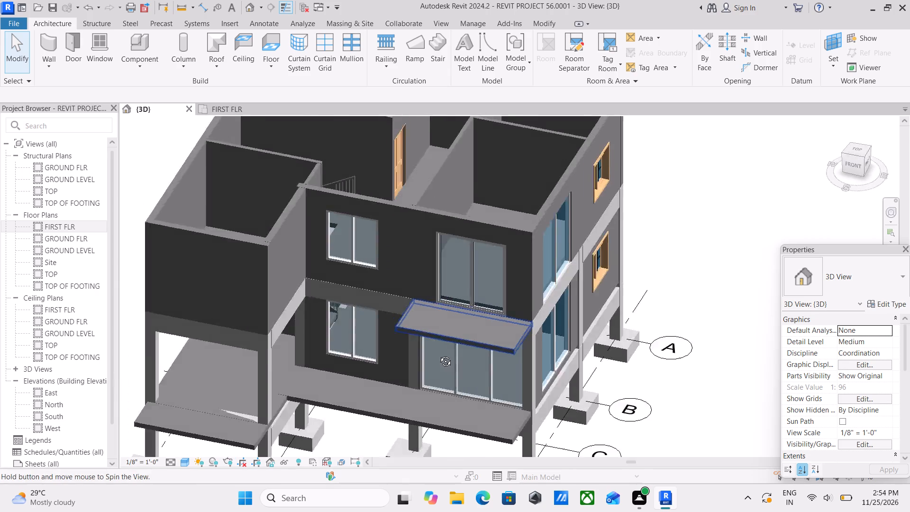
{"action": "middle_click_drag", "start_coordinate": [438, 354], "coordinate": [457, 377], "text": "shift"}
{"action": "scroll", "coordinate": [519, 337], "scroll_direction": "up", "scroll_amount": 2}
{"action": "type", "text": "wa"}
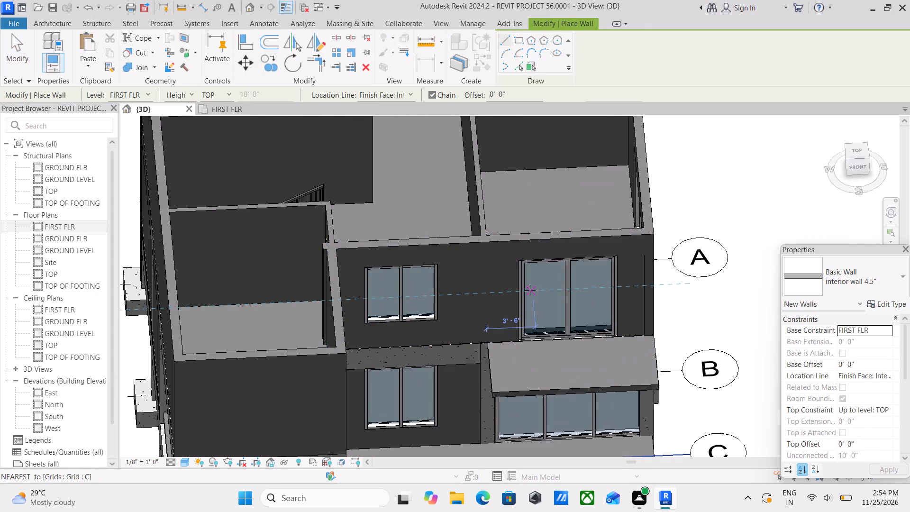
{"action": "key", "text": "Escape"}
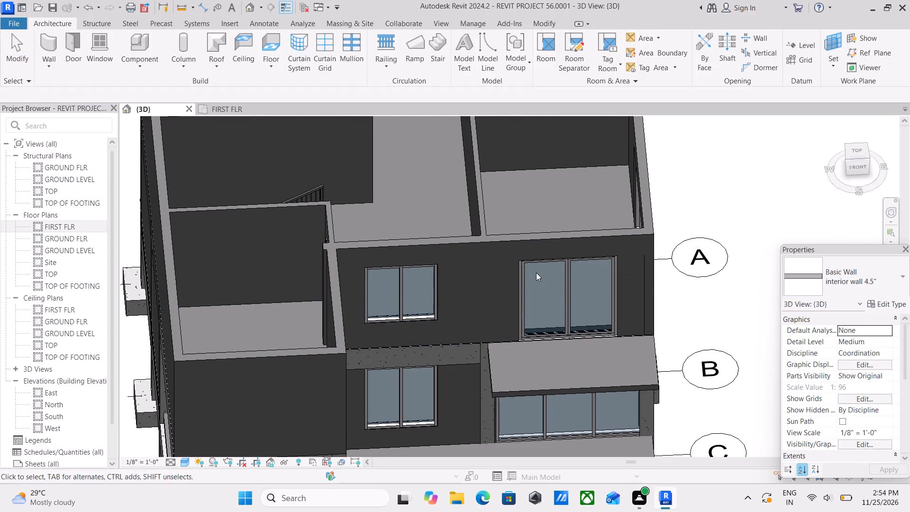
{"action": "scroll", "coordinate": [496, 366], "scroll_direction": "down", "scroll_amount": 1}
{"action": "middle_click_drag", "start_coordinate": [496, 366], "coordinate": [470, 416], "text": "shift"}
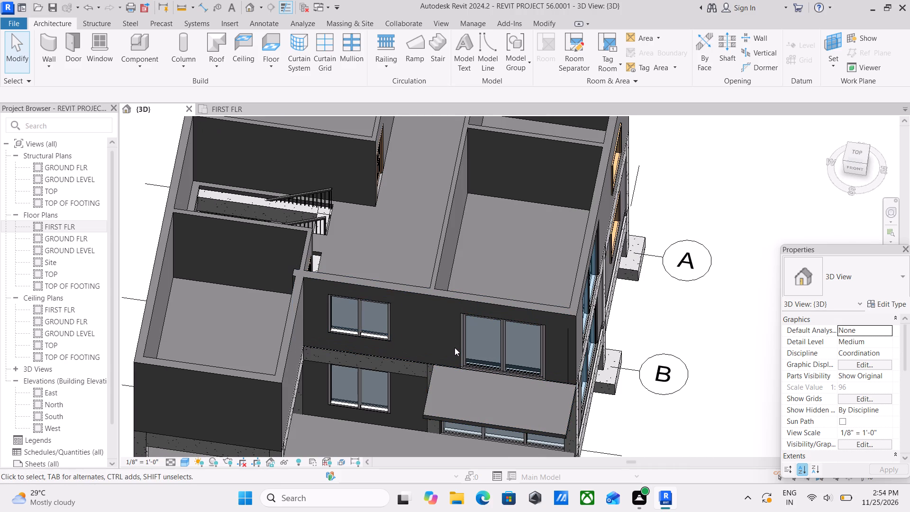
{"action": "scroll", "coordinate": [442, 367], "scroll_direction": "up", "scroll_amount": 2}
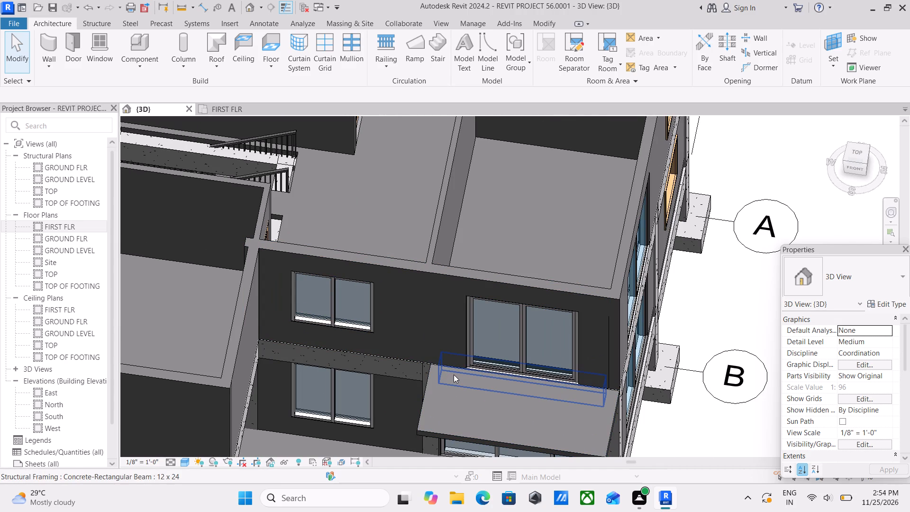
{"action": "middle_click_drag", "start_coordinate": [476, 377], "coordinate": [473, 320]}
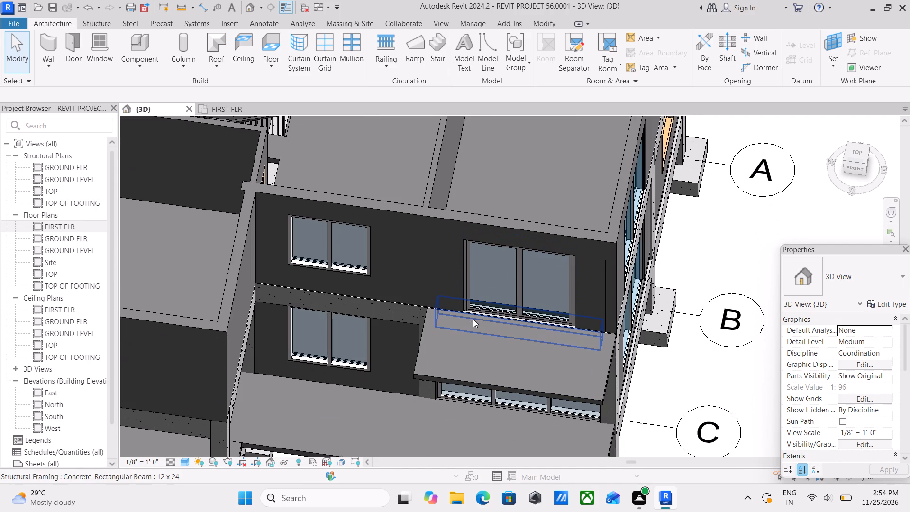
{"action": "scroll", "coordinate": [468, 330], "scroll_direction": "up", "scroll_amount": 2}
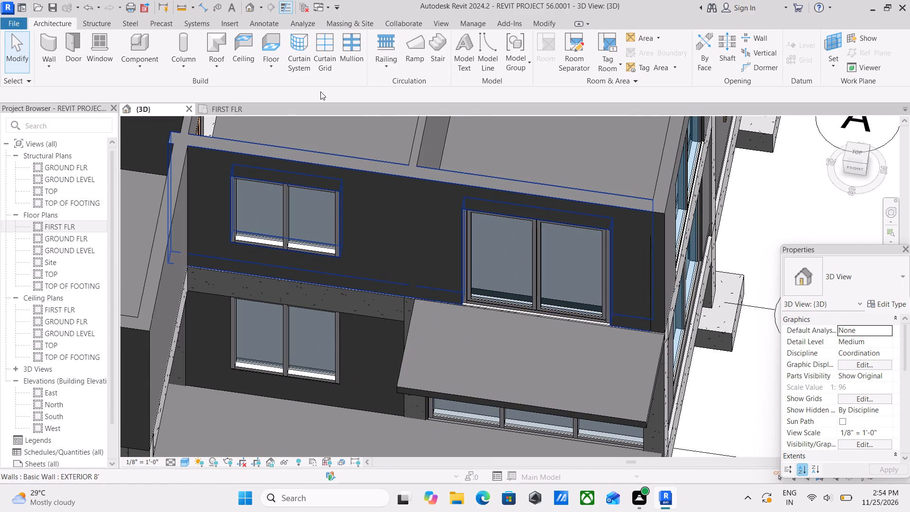
Start a railing path sketch and bring up the slab outside the storefront double door in the FIRST FLR floor plan.
{"action": "left_click", "coordinate": [388, 68]}
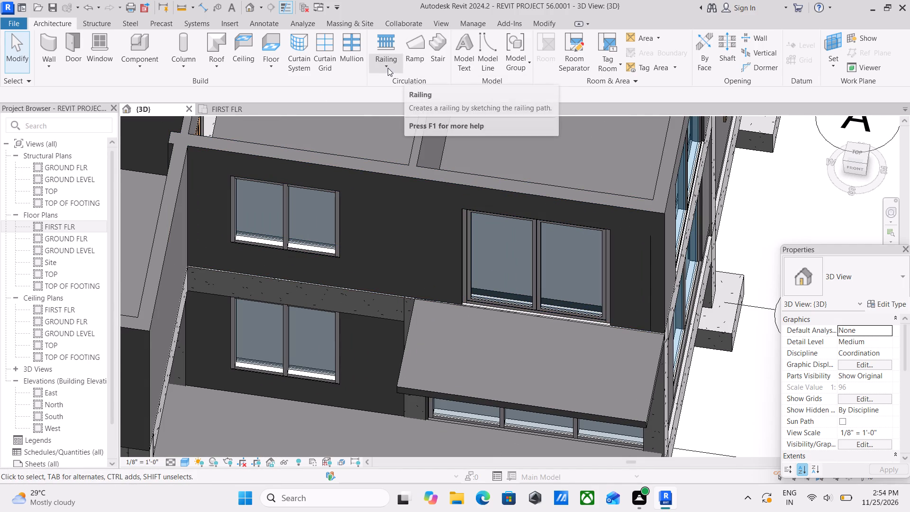
{"action": "left_click", "coordinate": [382, 82]}
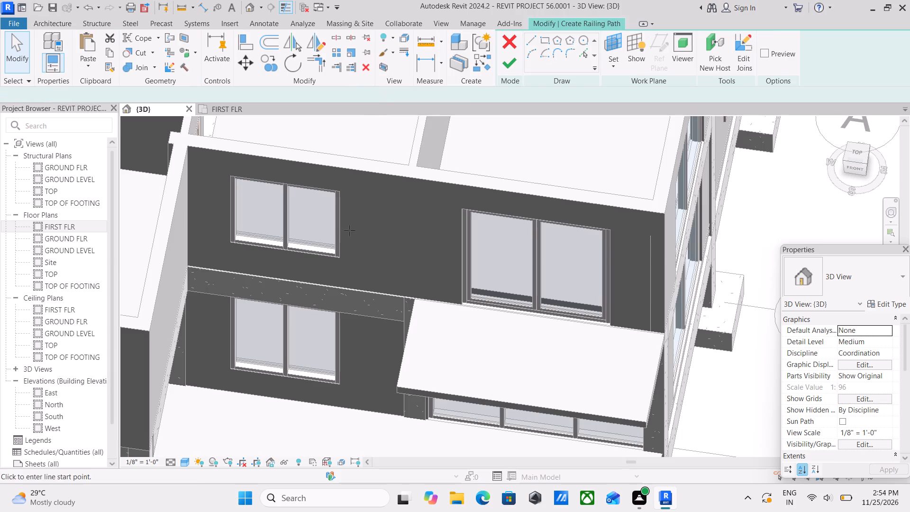
{"action": "left_click", "coordinate": [858, 153]}
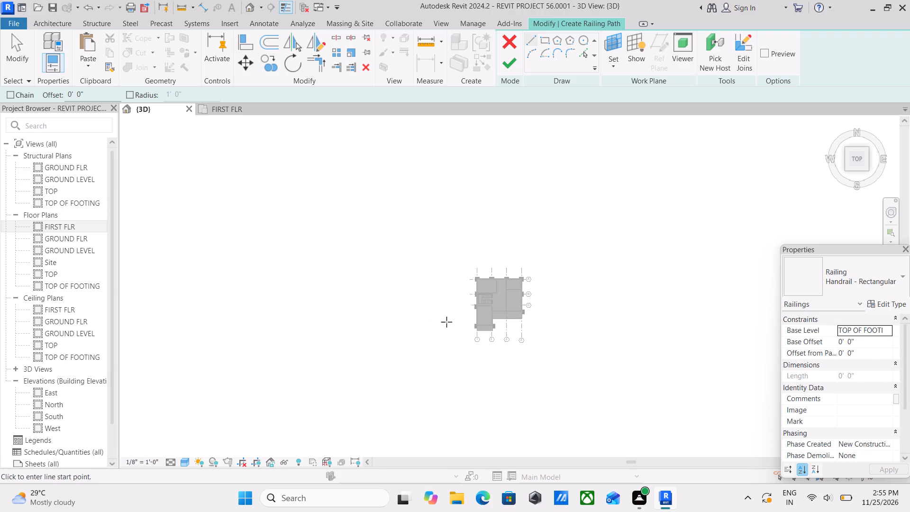
{"action": "scroll", "coordinate": [464, 321], "scroll_direction": "up", "scroll_amount": 3}
{"action": "scroll", "coordinate": [554, 325], "scroll_direction": "up", "scroll_amount": 6}
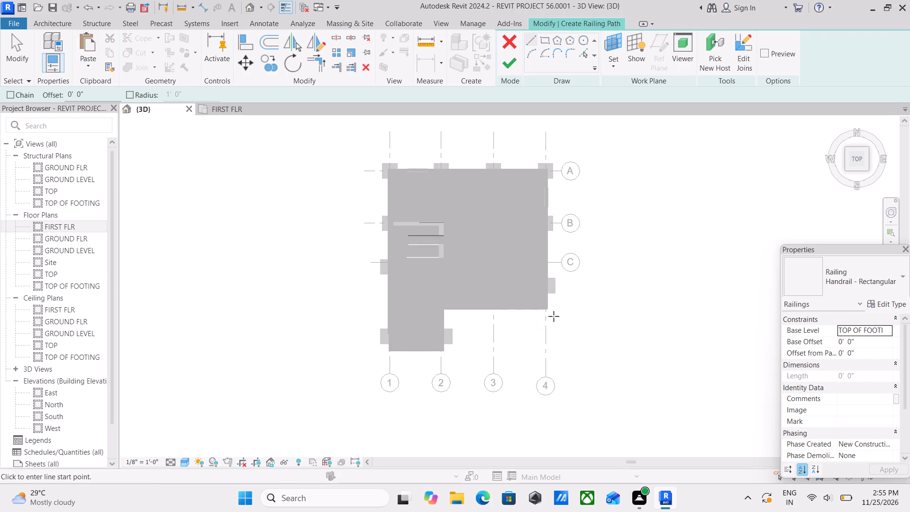
{"action": "scroll", "coordinate": [554, 316], "scroll_direction": "up", "scroll_amount": 3}
{"action": "scroll", "coordinate": [534, 273], "scroll_direction": "up", "scroll_amount": 3}
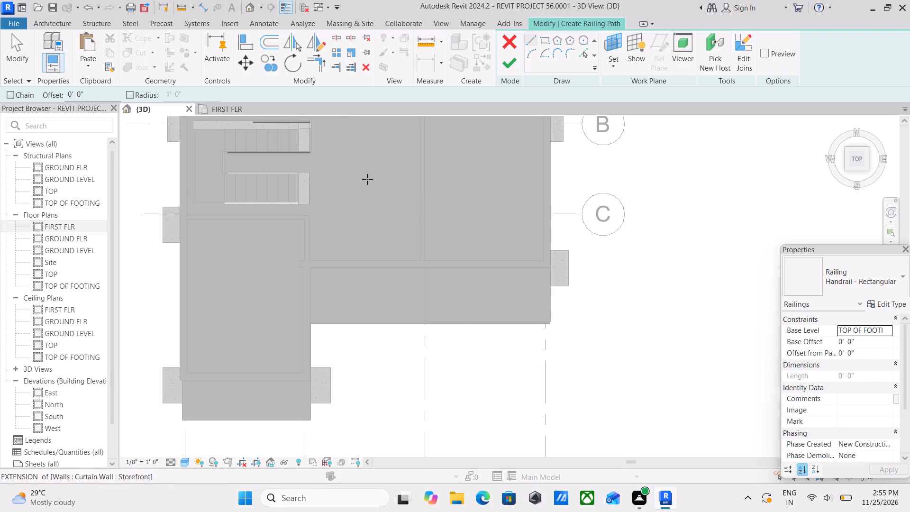
{"action": "left_click", "coordinate": [219, 108]}
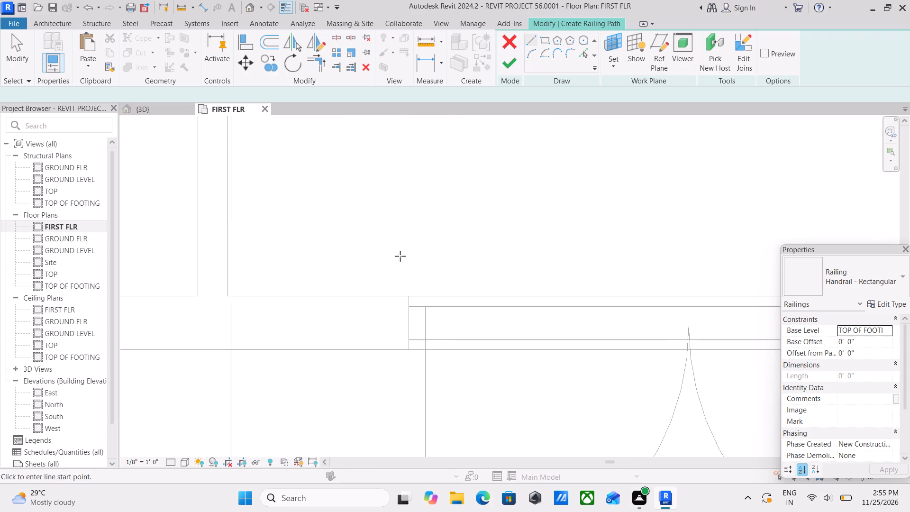
{"action": "scroll", "coordinate": [450, 327], "scroll_direction": "down", "scroll_amount": 10}
{"action": "middle_click_drag", "start_coordinate": [472, 342], "coordinate": [466, 329]}
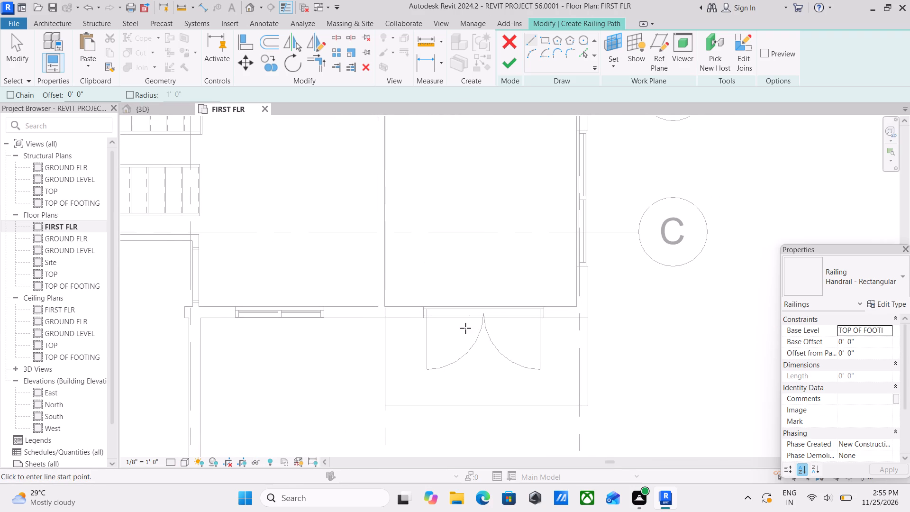
{"action": "scroll", "coordinate": [391, 330], "scroll_direction": "up", "scroll_amount": 3}
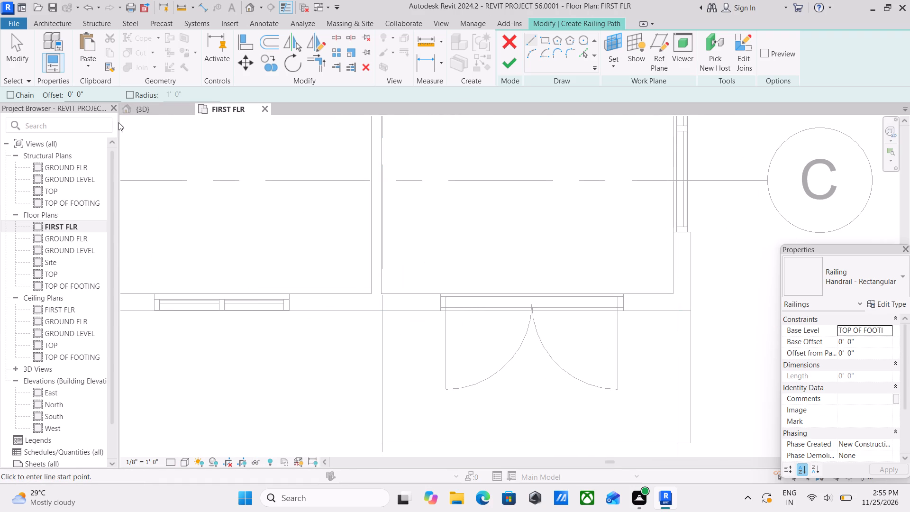
Sketch a railing path line about 5' long, offset 2", along the slab's grid 3 edge from the exterior wall to the outer corner.
{"action": "left_click_drag", "start_coordinate": [97, 96], "coordinate": [25, 101]}
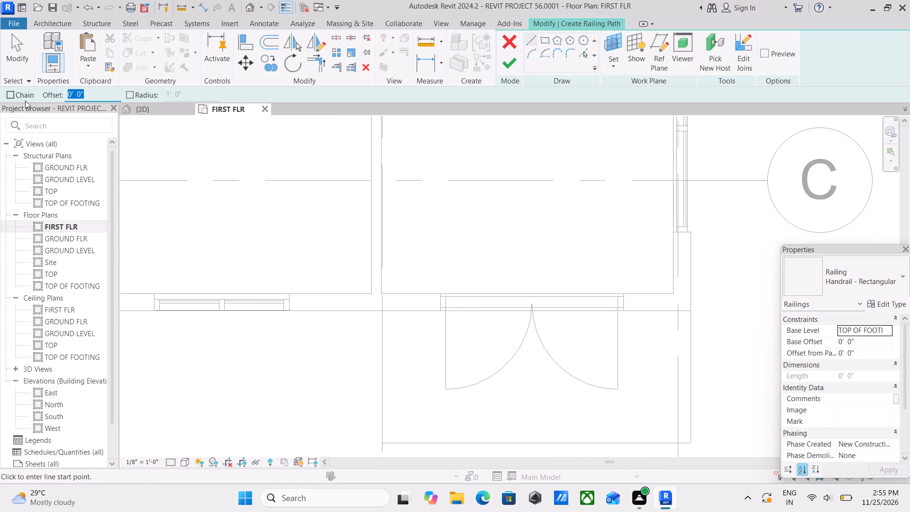
{"action": "key", "text": "2"}
{"action": "key", "text": "BackSpace"}
{"action": "key", "text": "2"}
{"action": "key", "text": "shift+quotedbl"}
{"action": "key", "text": "Return"}
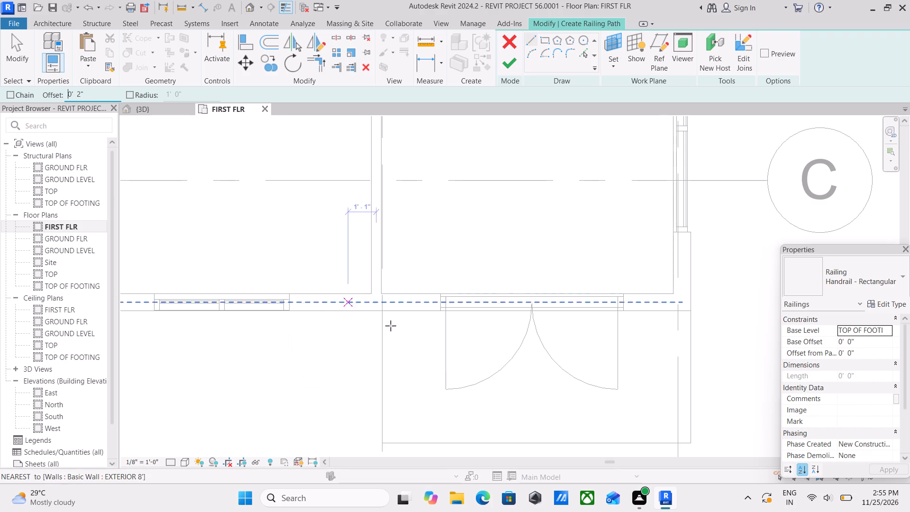
{"action": "left_click", "coordinate": [383, 313]}
{"action": "middle_click_drag", "start_coordinate": [384, 389], "coordinate": [370, 308]}
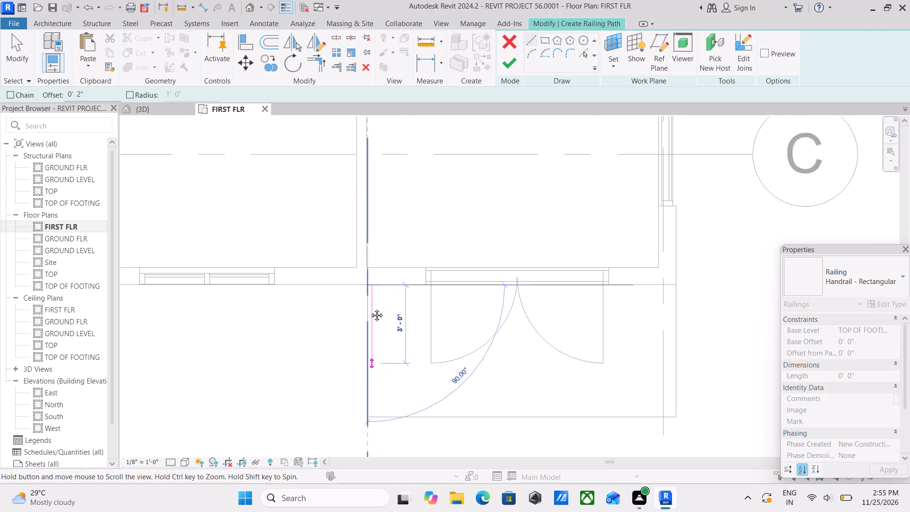
{"action": "middle_click_drag", "start_coordinate": [370, 308], "coordinate": [370, 294]}
{"action": "scroll", "coordinate": [370, 294], "scroll_direction": "up", "scroll_amount": 1}
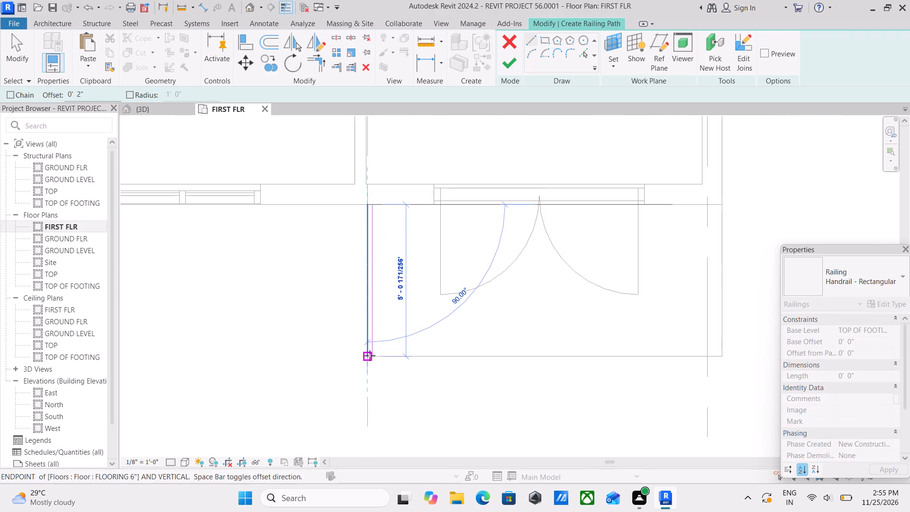
{"action": "left_click", "coordinate": [370, 356]}
{"action": "key", "text": "Escape"}
Sketch a second railing path line with the 2" offset along the slab's front edge, from grid 3 to grid 4.
{"action": "scroll", "coordinate": [373, 361], "scroll_direction": "up", "scroll_amount": 8}
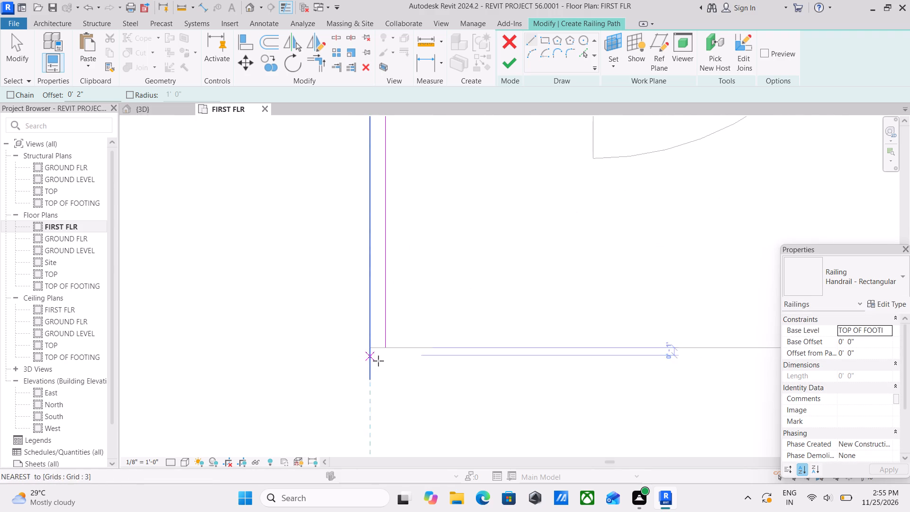
{"action": "left_click", "coordinate": [371, 351]}
{"action": "middle_click_drag", "start_coordinate": [472, 343], "coordinate": [279, 340]}
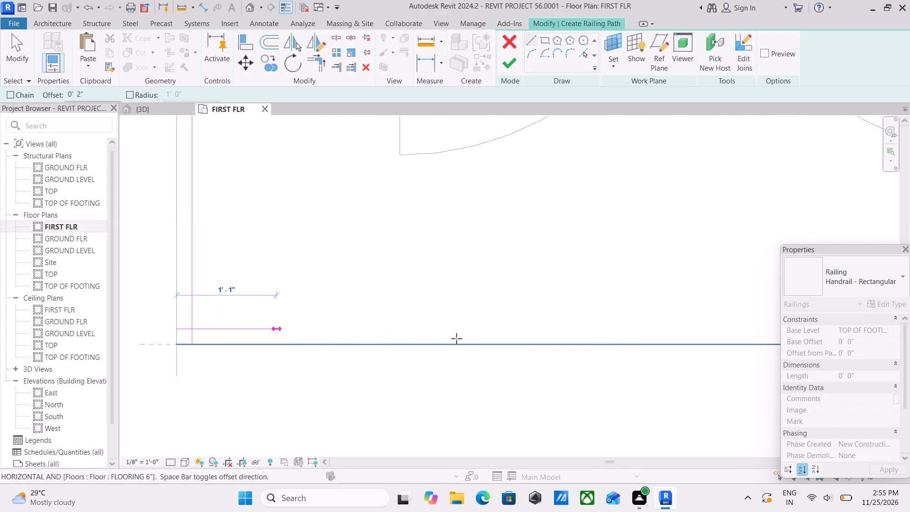
{"action": "middle_click_drag", "start_coordinate": [481, 333], "coordinate": [227, 314]}
{"action": "middle_click_drag", "start_coordinate": [474, 316], "coordinate": [326, 324]}
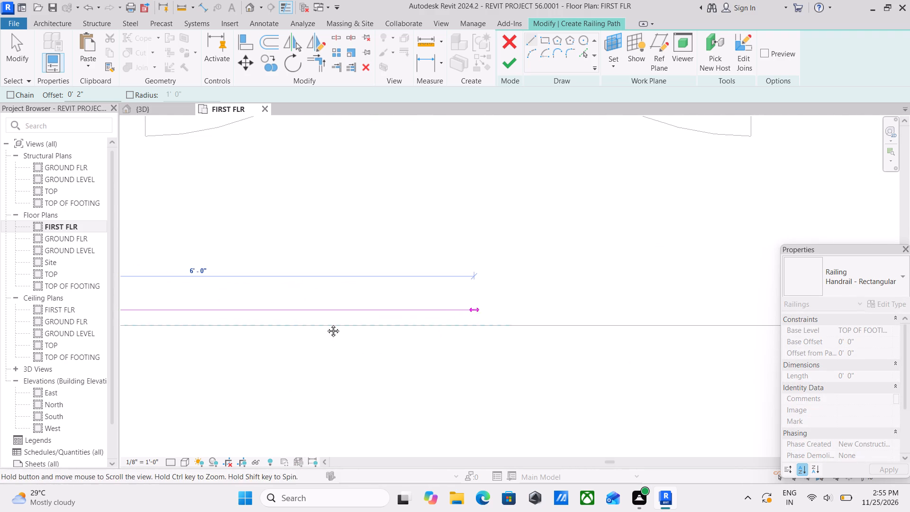
{"action": "middle_click_drag", "start_coordinate": [326, 324], "coordinate": [281, 324]}
{"action": "scroll", "coordinate": [558, 338], "scroll_direction": "down", "scroll_amount": 1}
{"action": "middle_click_drag", "start_coordinate": [558, 338], "coordinate": [465, 342]}
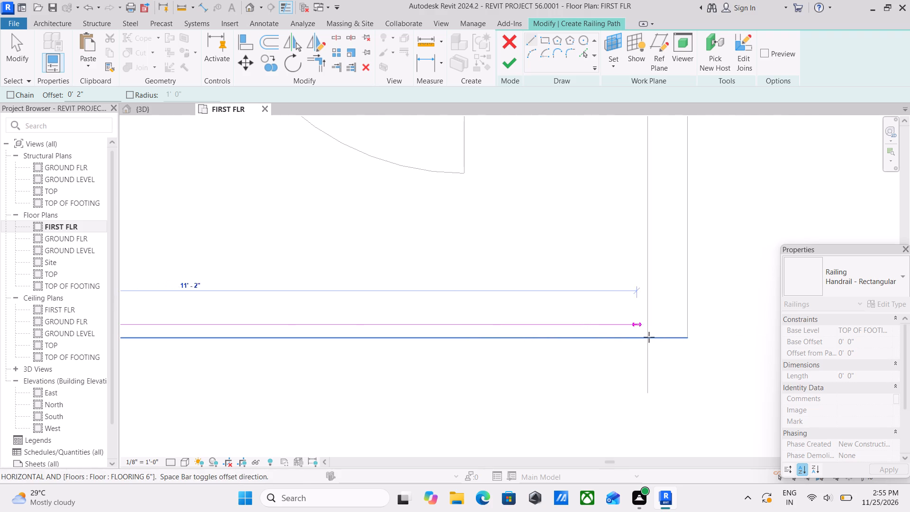
{"action": "left_click", "coordinate": [648, 337]}
{"action": "key", "text": "Escape"}
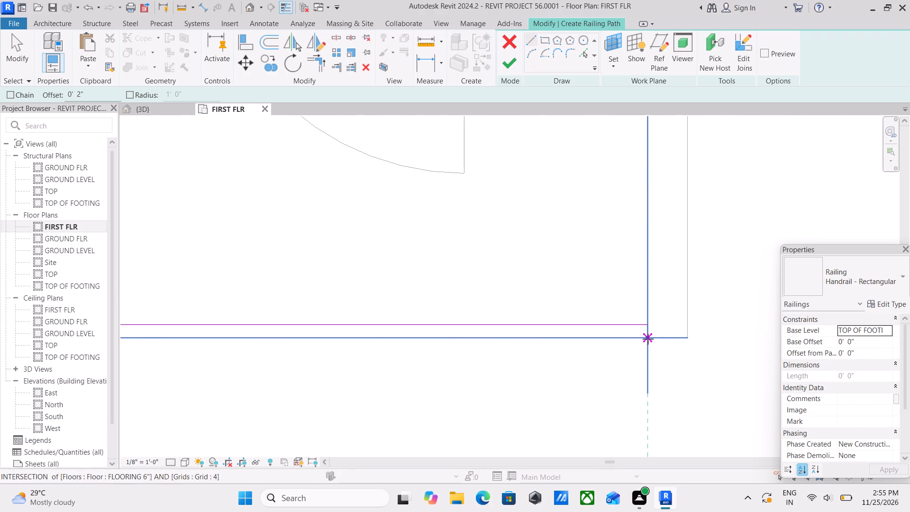
Sketch a third railing path line with the 2" offset along grid 4, from the slab's front edge back to the exterior wall.
{"action": "scroll", "coordinate": [647, 339], "scroll_direction": "up", "scroll_amount": 1}
{"action": "left_click", "coordinate": [646, 340]}
{"action": "middle_click_drag", "start_coordinate": [643, 275], "coordinate": [611, 437]}
{"action": "scroll", "coordinate": [611, 437], "scroll_direction": "up", "scroll_amount": 1}
{"action": "scroll", "coordinate": [601, 265], "scroll_direction": "down", "scroll_amount": 1}
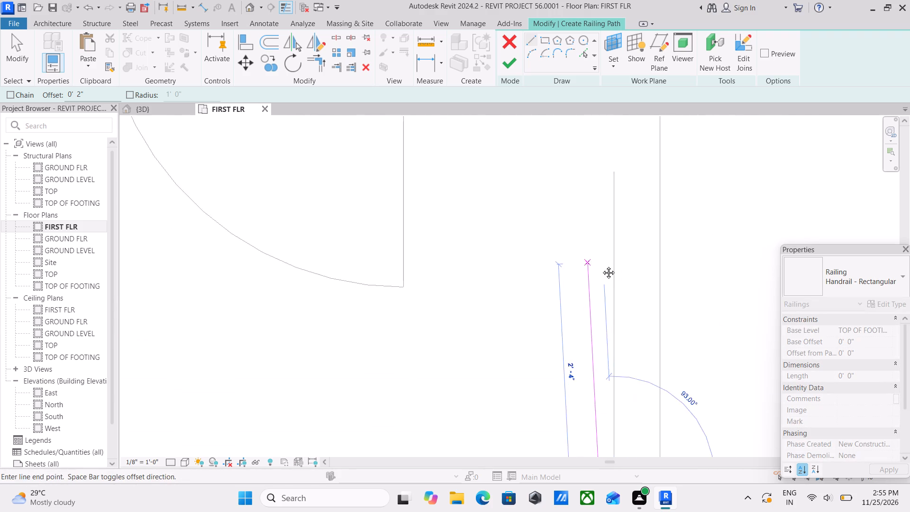
{"action": "middle_click_drag", "start_coordinate": [601, 265], "coordinate": [597, 434]}
{"action": "scroll", "coordinate": [601, 265], "scroll_direction": "down", "scroll_amount": 2}
{"action": "middle_click_drag", "start_coordinate": [598, 279], "coordinate": [597, 322]}
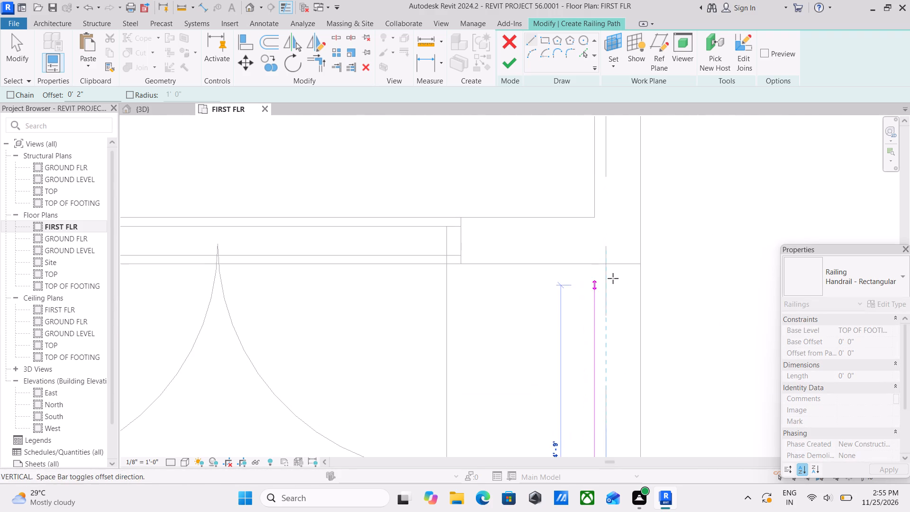
{"action": "left_click", "coordinate": [605, 261]}
{"action": "key", "text": "Escape"}
{"action": "key", "text": "Escape"}
{"action": "scroll", "coordinate": [605, 261], "scroll_direction": "down", "scroll_amount": 2}
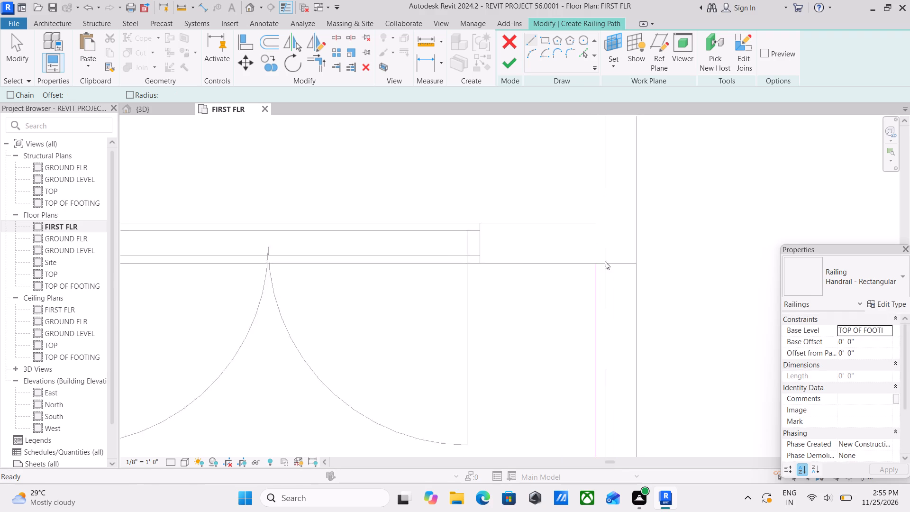
{"action": "scroll", "coordinate": [605, 261], "scroll_direction": "down", "scroll_amount": 2}
{"action": "key", "text": "Escape"}
{"action": "scroll", "coordinate": [416, 338], "scroll_direction": "down", "scroll_amount": 2}
{"action": "middle_click_drag", "start_coordinate": [416, 338], "coordinate": [456, 199]}
{"action": "key", "text": "Escape"}
Trim the railing path lines to clean corners where the front line meets both side lines.
{"action": "scroll", "coordinate": [287, 294], "scroll_direction": "up", "scroll_amount": 3}
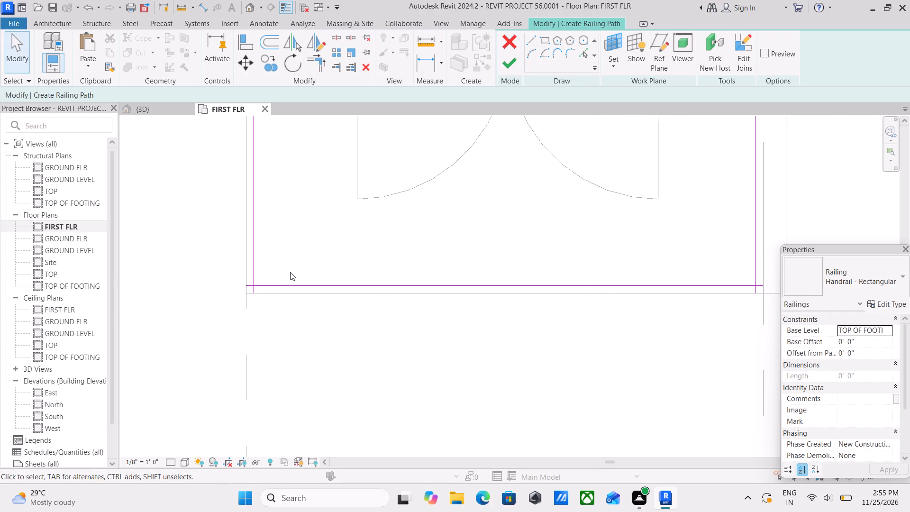
{"action": "type", "text": "tr"}
{"action": "scroll", "coordinate": [251, 270], "scroll_direction": "up", "scroll_amount": 2}
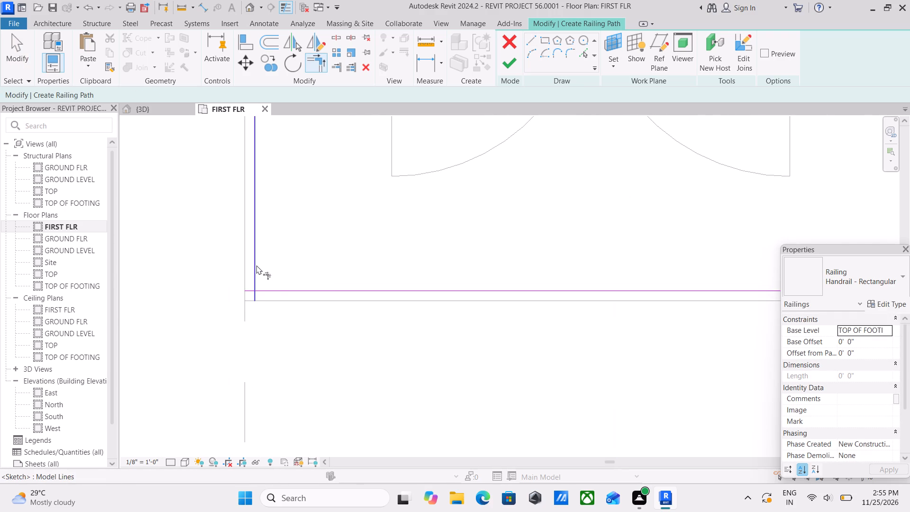
{"action": "left_click", "coordinate": [256, 264]}
{"action": "left_click", "coordinate": [270, 285]}
{"action": "scroll", "coordinate": [310, 264], "scroll_direction": "down", "scroll_amount": 1}
{"action": "middle_click_drag", "start_coordinate": [310, 264], "coordinate": [100, 290]}
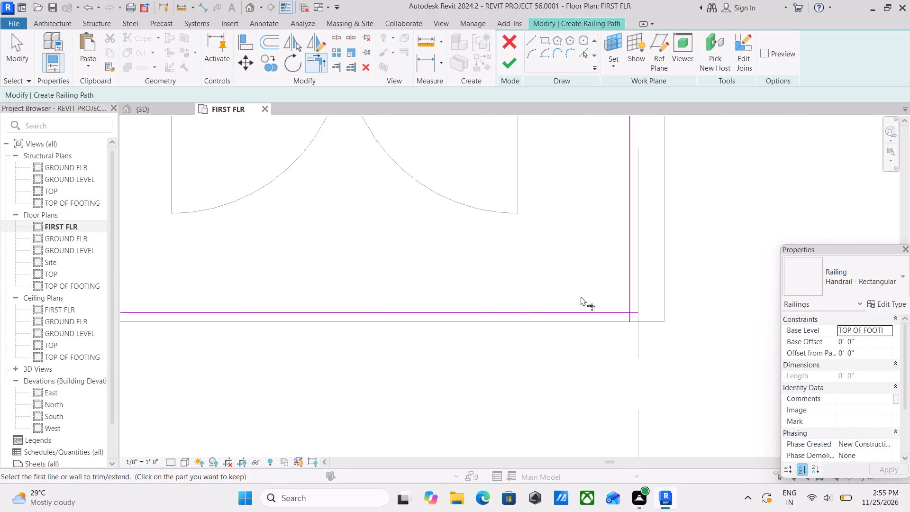
{"action": "left_click", "coordinate": [628, 291]}
{"action": "left_click", "coordinate": [620, 313]}
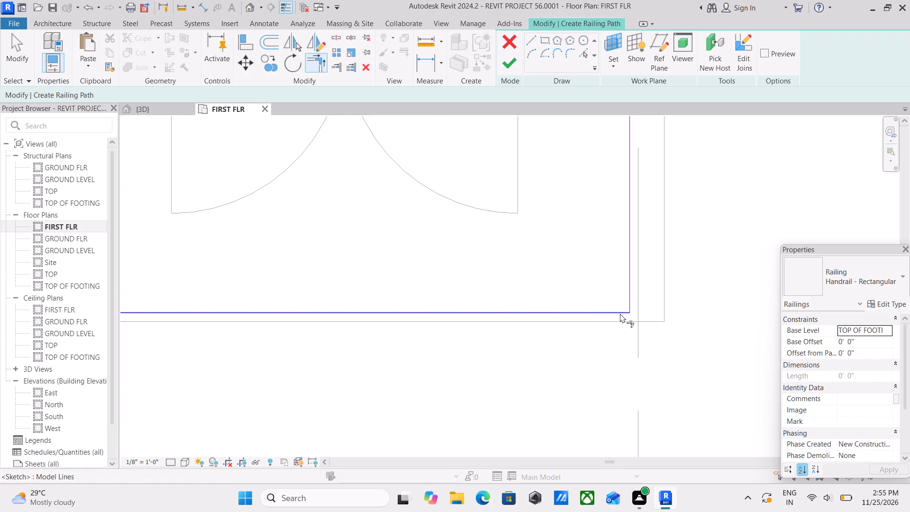
{"action": "scroll", "coordinate": [586, 306], "scroll_direction": "down", "scroll_amount": 3}
{"action": "middle_click_drag", "start_coordinate": [586, 306], "coordinate": [577, 335]}
{"action": "key", "text": "Escape"}
Set the railing's base level to FIRST FLR and finish the railing path sketch.
{"action": "scroll", "coordinate": [555, 280], "scroll_direction": "down", "scroll_amount": 3}
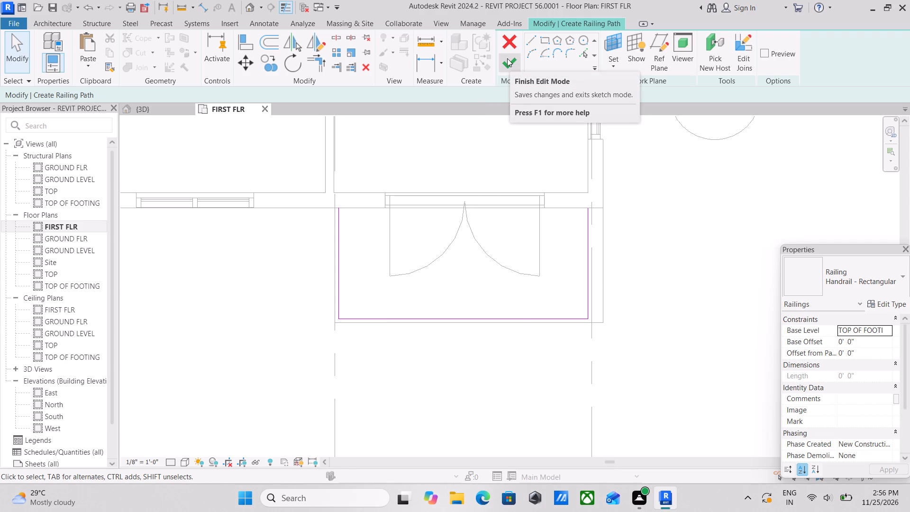
{"action": "left_click", "coordinate": [887, 329]}
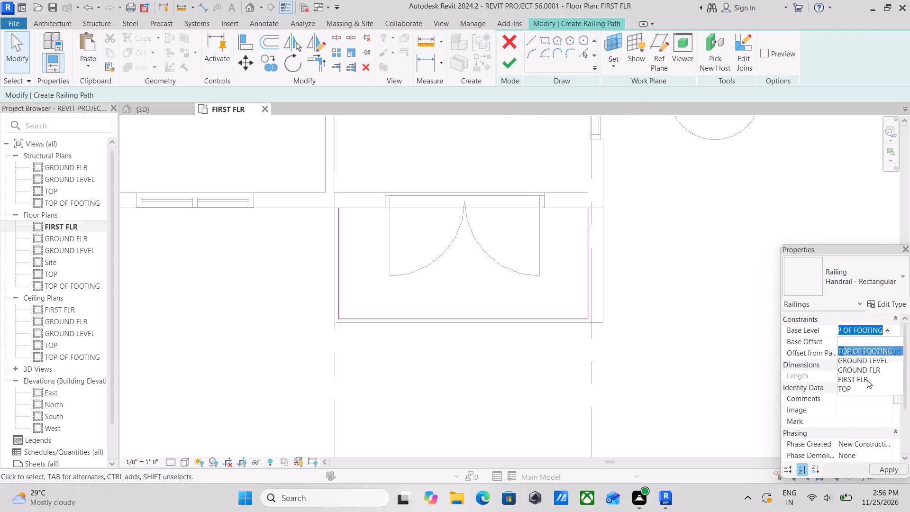
{"action": "left_click", "coordinate": [866, 380]}
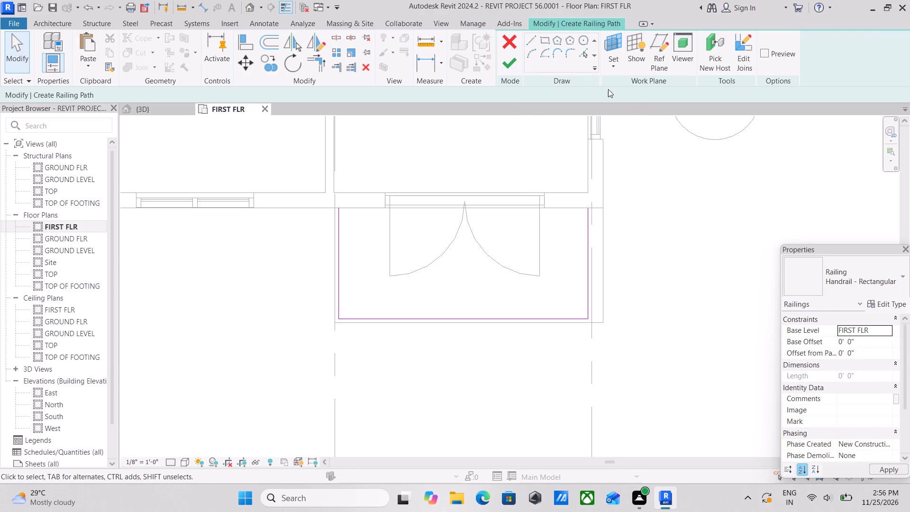
{"action": "left_click", "coordinate": [509, 62]}
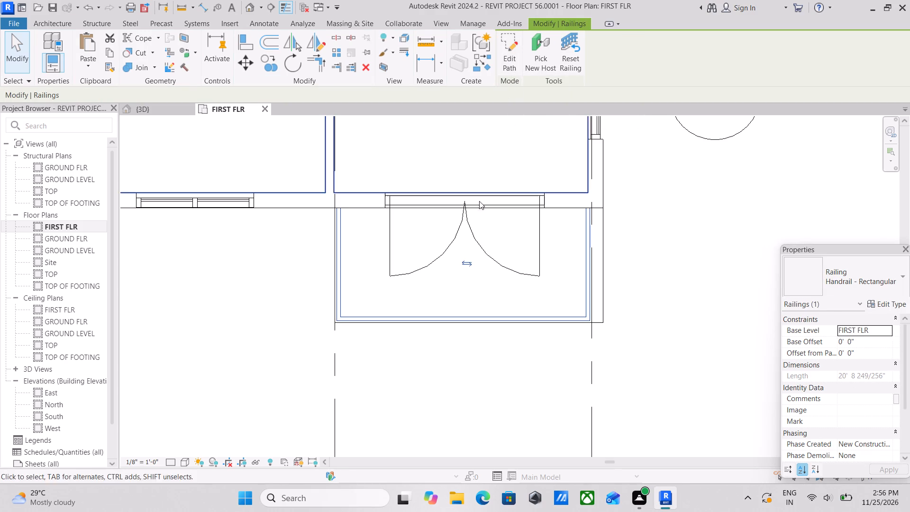
Examine the balcony railing and the whole house in the 3D view from the front, the side and above.
{"action": "left_click", "coordinate": [130, 113]}
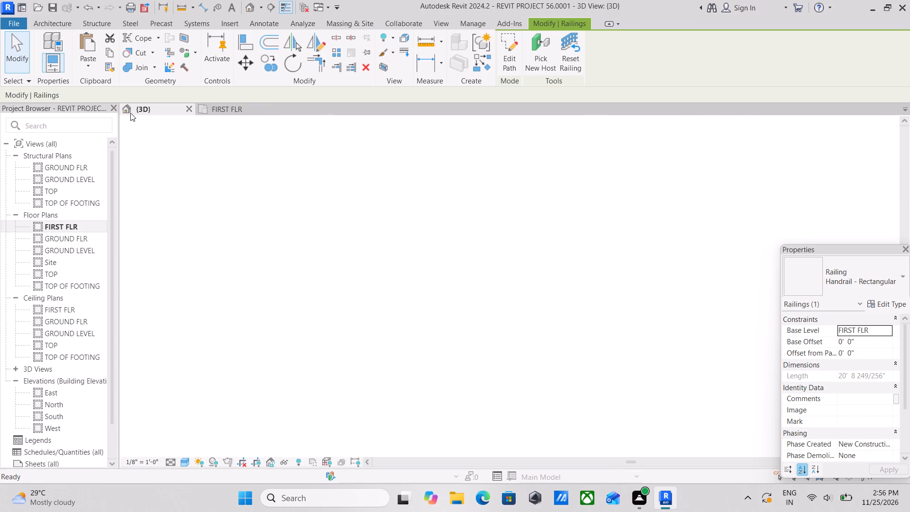
{"action": "scroll", "coordinate": [609, 428], "scroll_direction": "down", "scroll_amount": 2}
{"action": "middle_click_drag", "start_coordinate": [525, 401], "coordinate": [451, 282], "text": "shift"}
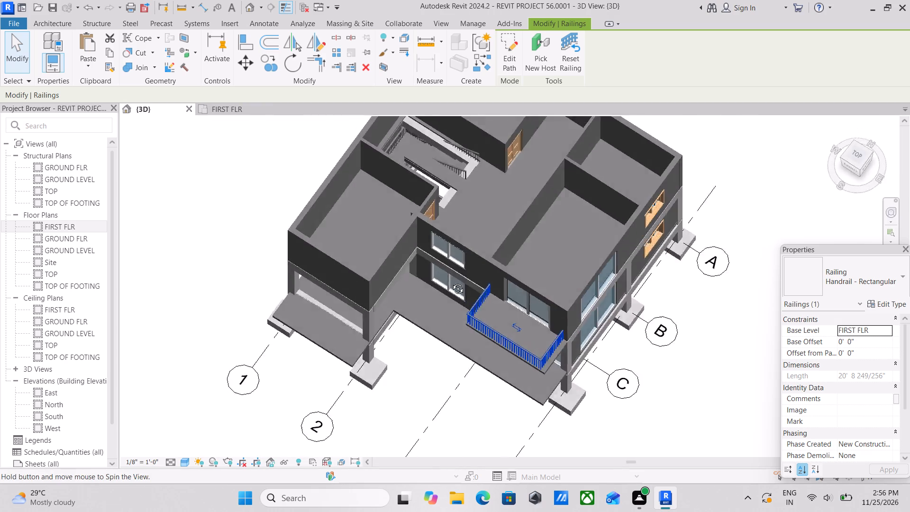
{"action": "middle_click_drag", "start_coordinate": [451, 282], "coordinate": [468, 249], "text": "shift"}
{"action": "middle_click_drag", "start_coordinate": [525, 378], "coordinate": [550, 265], "text": "shift"}
{"action": "middle_click_drag", "start_coordinate": [494, 382], "coordinate": [607, 325], "text": "shift"}
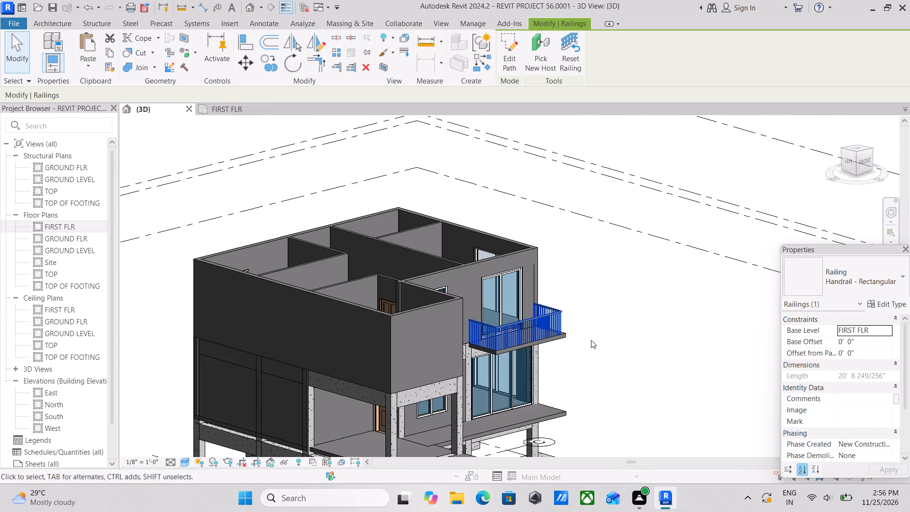
{"action": "middle_click_drag", "start_coordinate": [504, 360], "coordinate": [449, 343]}
{"action": "middle_click_drag", "start_coordinate": [477, 357], "coordinate": [382, 329], "text": "shift"}
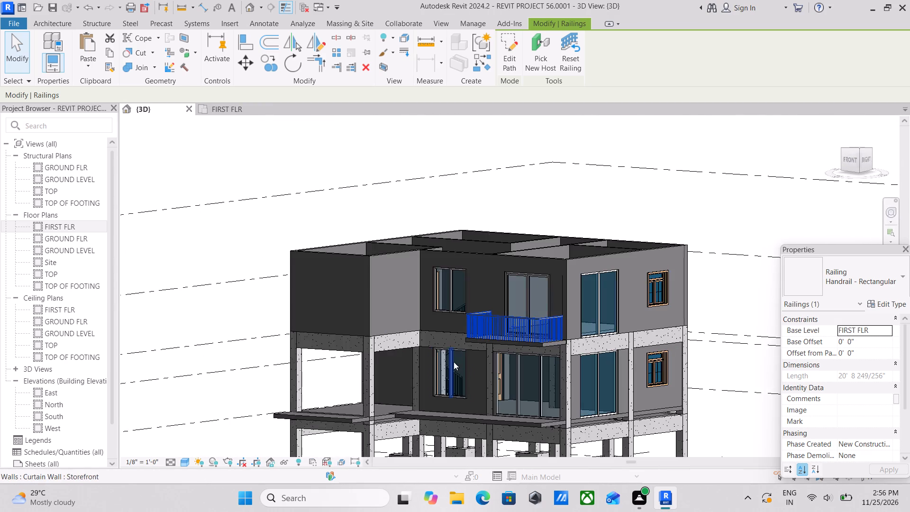
{"action": "middle_click_drag", "start_coordinate": [459, 366], "coordinate": [500, 384], "text": "shift"}
{"action": "scroll", "coordinate": [500, 385], "scroll_direction": "down", "scroll_amount": 2}
{"action": "middle_click_drag", "start_coordinate": [499, 385], "coordinate": [414, 421]}
{"action": "scroll", "coordinate": [506, 408], "scroll_direction": "up", "scroll_amount": 2}
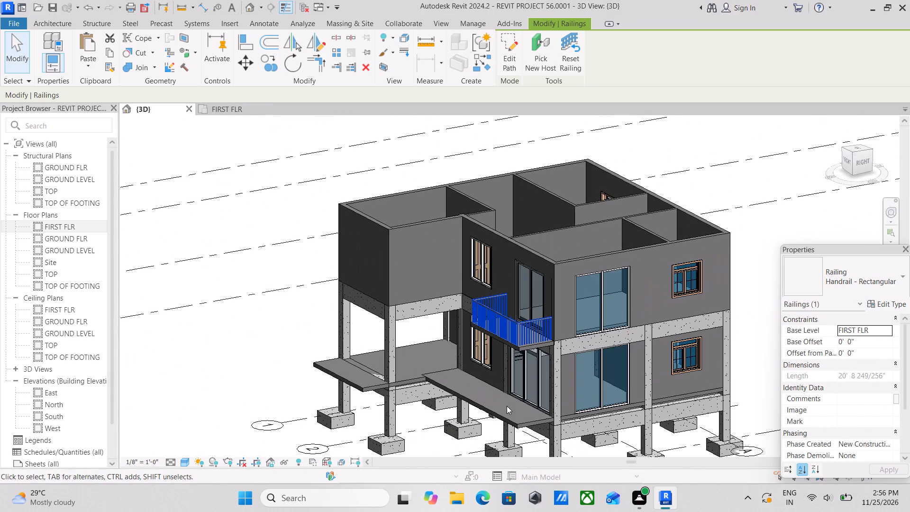
{"action": "scroll", "coordinate": [507, 406], "scroll_direction": "down", "scroll_amount": 1}
{"action": "middle_click_drag", "start_coordinate": [507, 406], "coordinate": [542, 398], "text": "shift"}
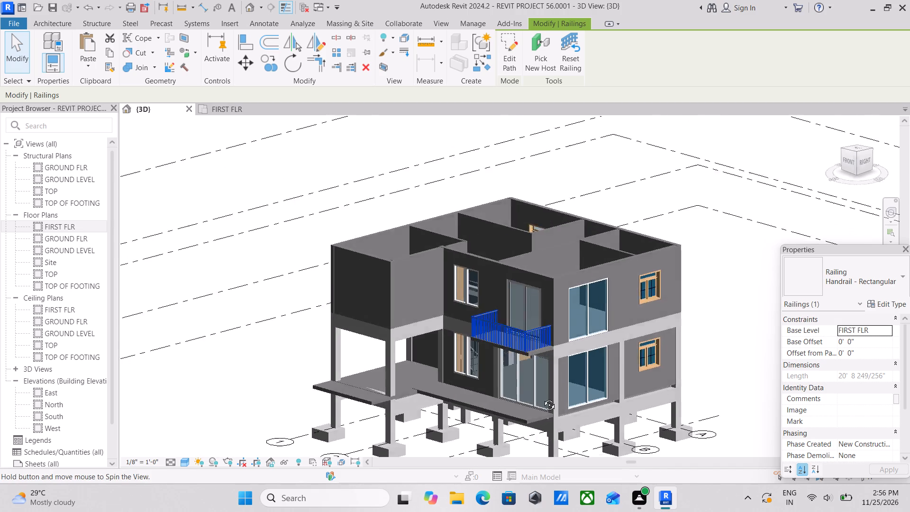
{"action": "middle_click_drag", "start_coordinate": [542, 398], "coordinate": [553, 400], "text": "shift"}
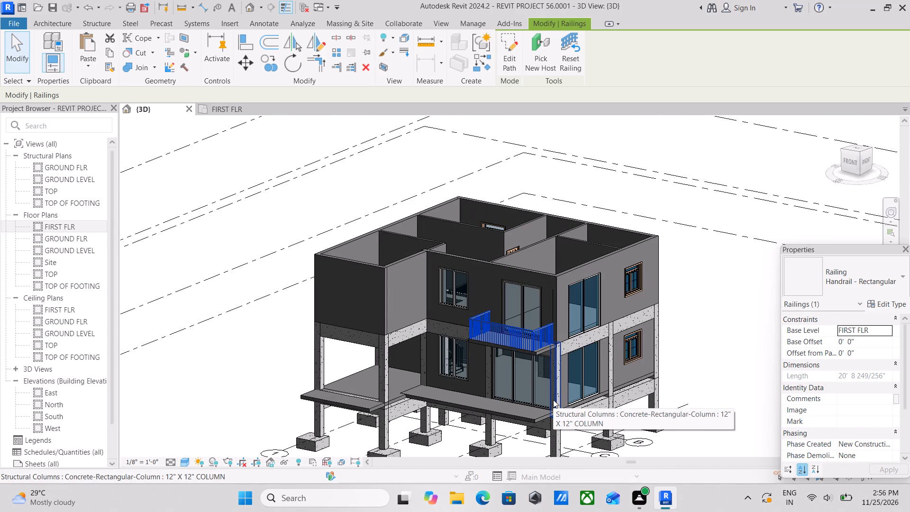
{"action": "middle_click_drag", "start_coordinate": [444, 383], "coordinate": [472, 426], "text": "shift"}
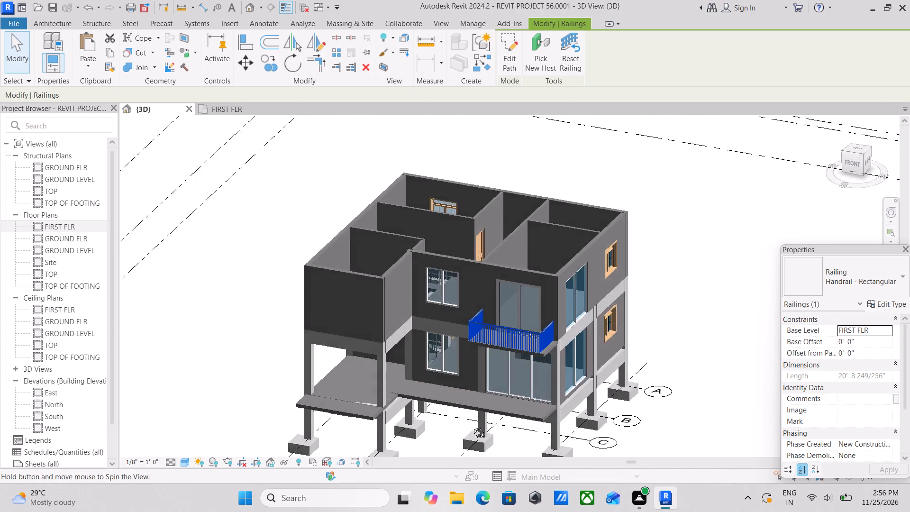
{"action": "middle_click_drag", "start_coordinate": [472, 426], "coordinate": [473, 441], "text": "shift"}
{"action": "middle_click_drag", "start_coordinate": [442, 379], "coordinate": [463, 361], "text": "shift"}
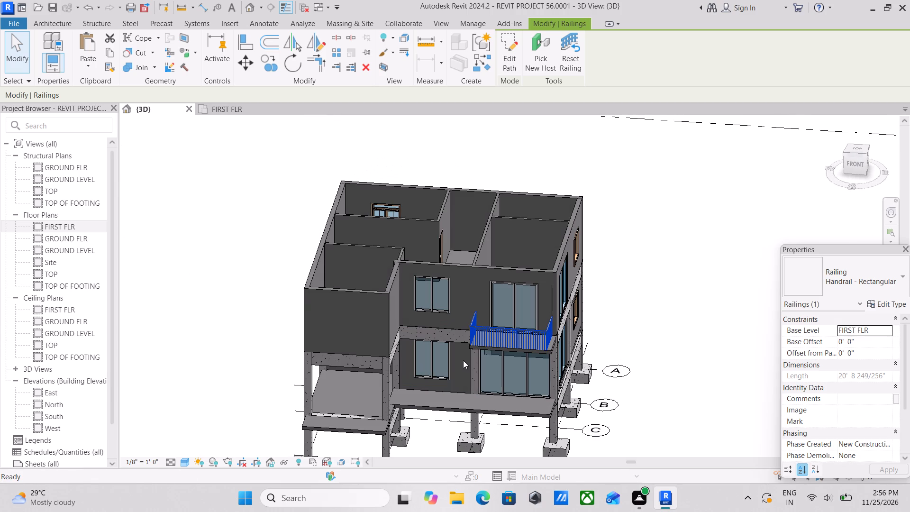
{"action": "scroll", "coordinate": [463, 360], "scroll_direction": "down", "scroll_amount": 2}
{"action": "middle_click_drag", "start_coordinate": [429, 362], "coordinate": [435, 364]}
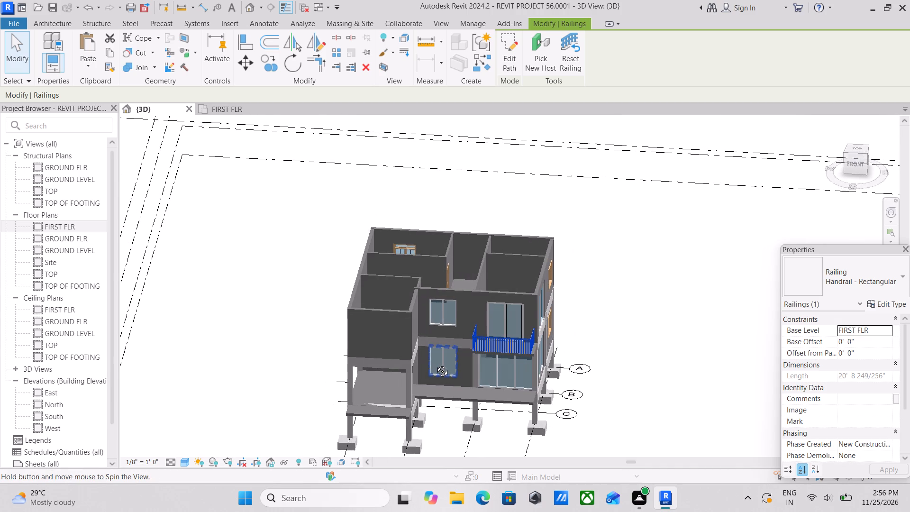
{"action": "middle_click_drag", "start_coordinate": [435, 364], "coordinate": [374, 373]}
{"action": "middle_click_drag", "start_coordinate": [400, 359], "coordinate": [368, 477]}
{"action": "middle_click_drag", "start_coordinate": [440, 404], "coordinate": [337, 439], "text": "shift"}
{"action": "middle_click_drag", "start_coordinate": [494, 412], "coordinate": [611, 386], "text": "shift"}
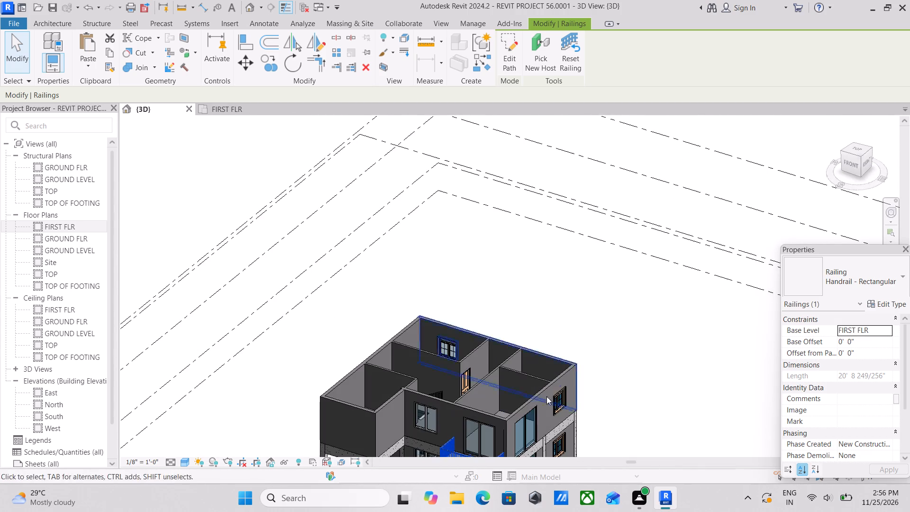
{"action": "middle_click_drag", "start_coordinate": [536, 396], "coordinate": [590, 390]}
{"action": "middle_click_drag", "start_coordinate": [481, 382], "coordinate": [492, 473], "text": "shift"}
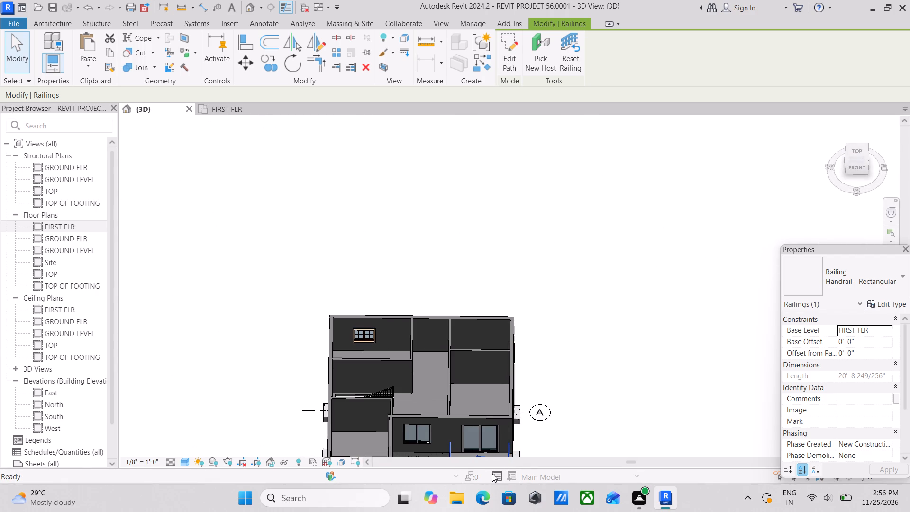
{"action": "scroll", "coordinate": [471, 472], "scroll_direction": "down", "scroll_amount": 1}
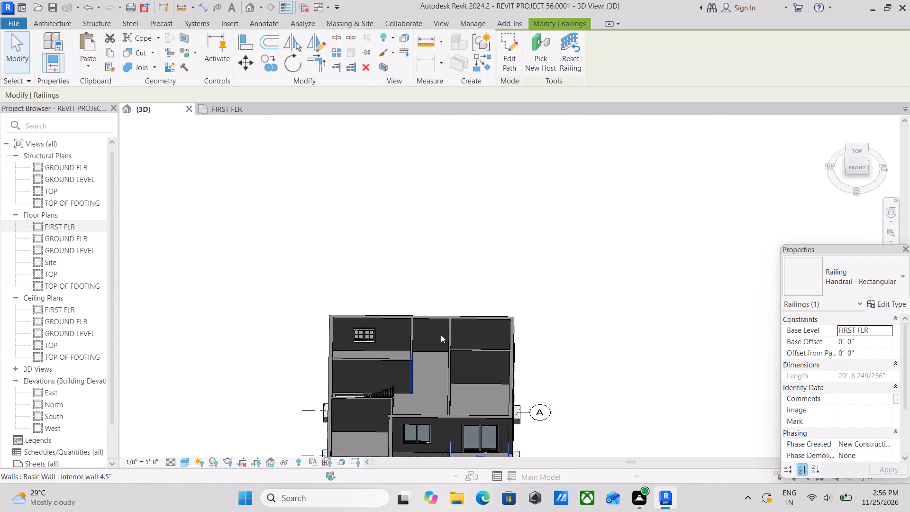
{"action": "scroll", "coordinate": [475, 342], "scroll_direction": "up", "scroll_amount": 2}
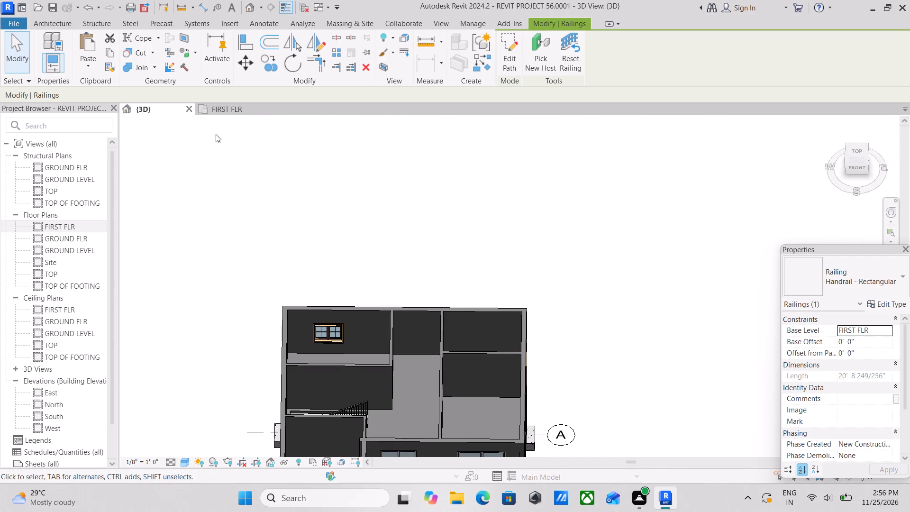
Bring up the FIRST FLR floor plan and set its visual style to Wireframe.
{"action": "left_click", "coordinate": [211, 107]}
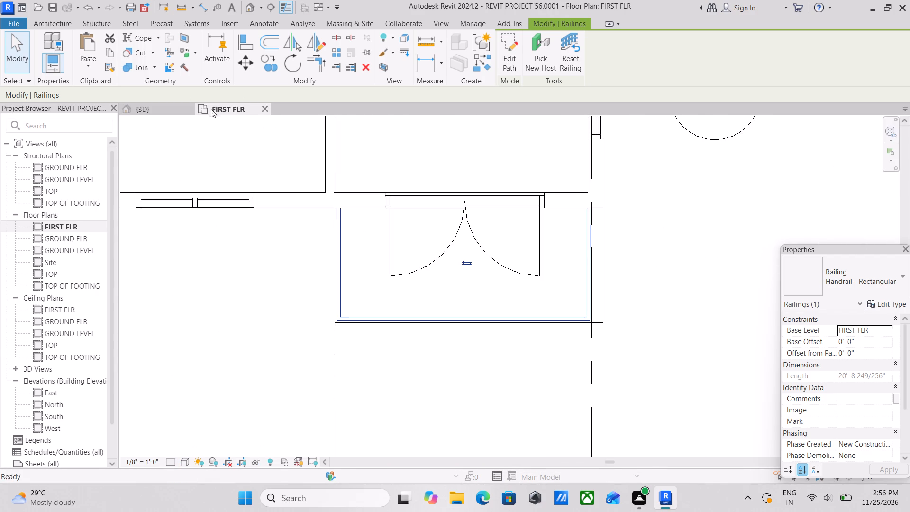
{"action": "scroll", "coordinate": [372, 238], "scroll_direction": "down", "scroll_amount": 3}
{"action": "middle_click_drag", "start_coordinate": [211, 258], "coordinate": [252, 289]}
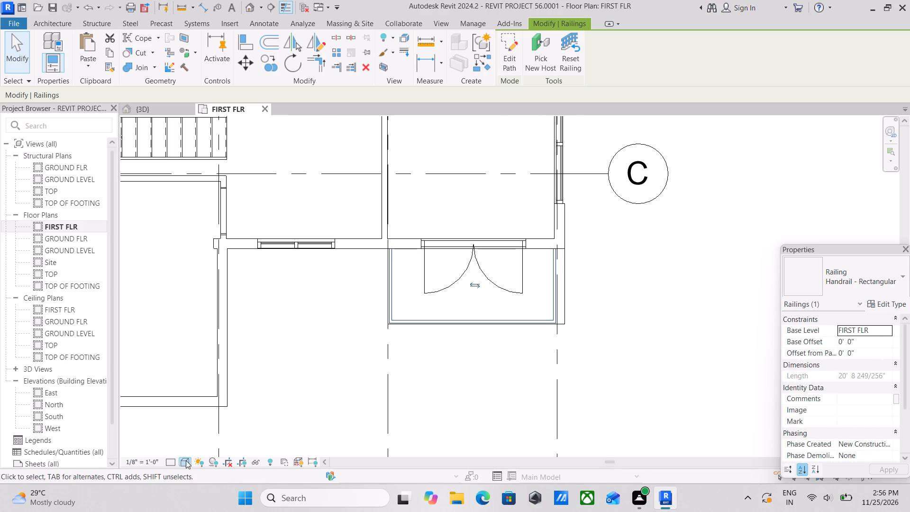
{"action": "left_click", "coordinate": [185, 461]}
{"action": "left_click", "coordinate": [206, 389]}
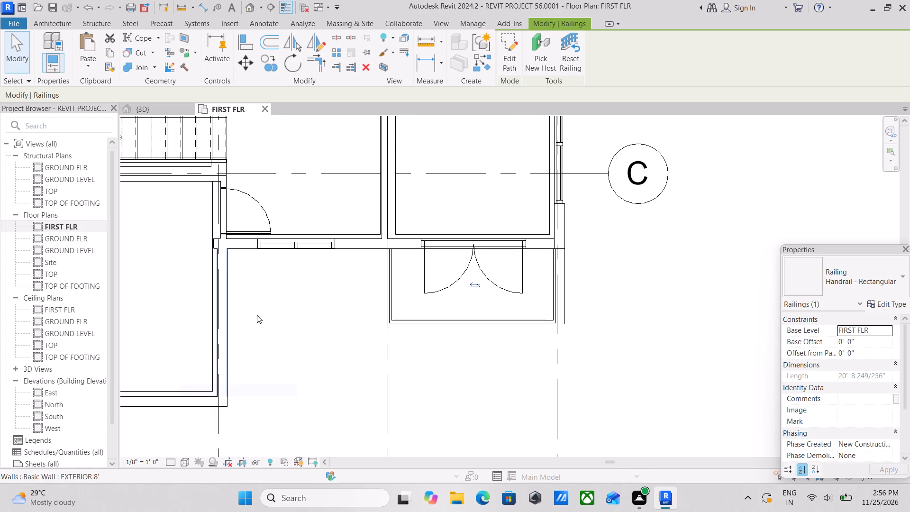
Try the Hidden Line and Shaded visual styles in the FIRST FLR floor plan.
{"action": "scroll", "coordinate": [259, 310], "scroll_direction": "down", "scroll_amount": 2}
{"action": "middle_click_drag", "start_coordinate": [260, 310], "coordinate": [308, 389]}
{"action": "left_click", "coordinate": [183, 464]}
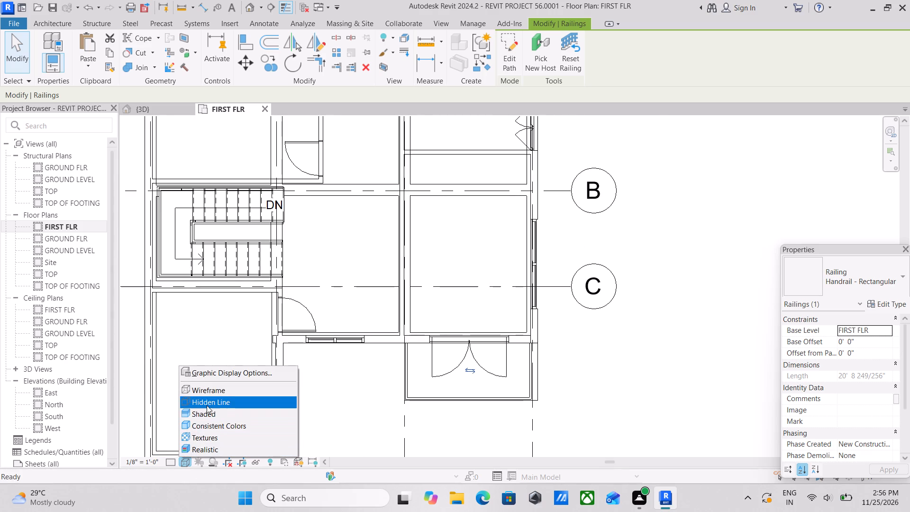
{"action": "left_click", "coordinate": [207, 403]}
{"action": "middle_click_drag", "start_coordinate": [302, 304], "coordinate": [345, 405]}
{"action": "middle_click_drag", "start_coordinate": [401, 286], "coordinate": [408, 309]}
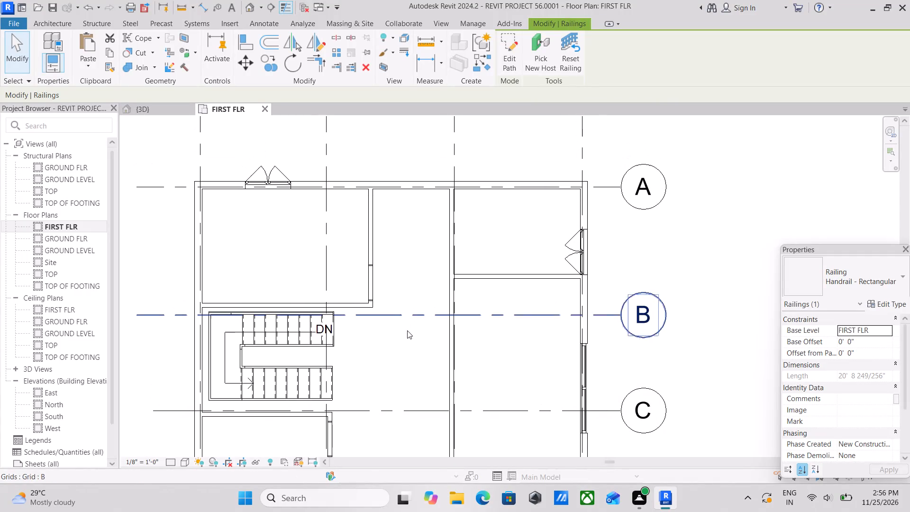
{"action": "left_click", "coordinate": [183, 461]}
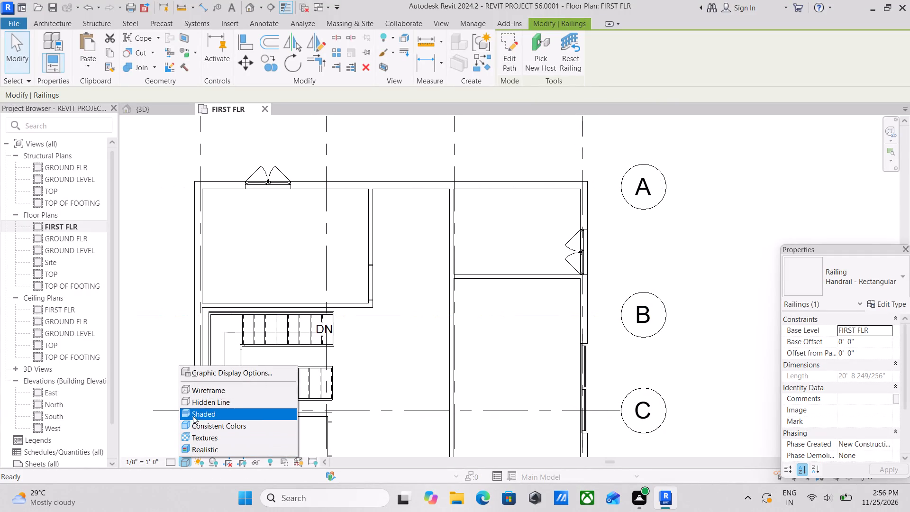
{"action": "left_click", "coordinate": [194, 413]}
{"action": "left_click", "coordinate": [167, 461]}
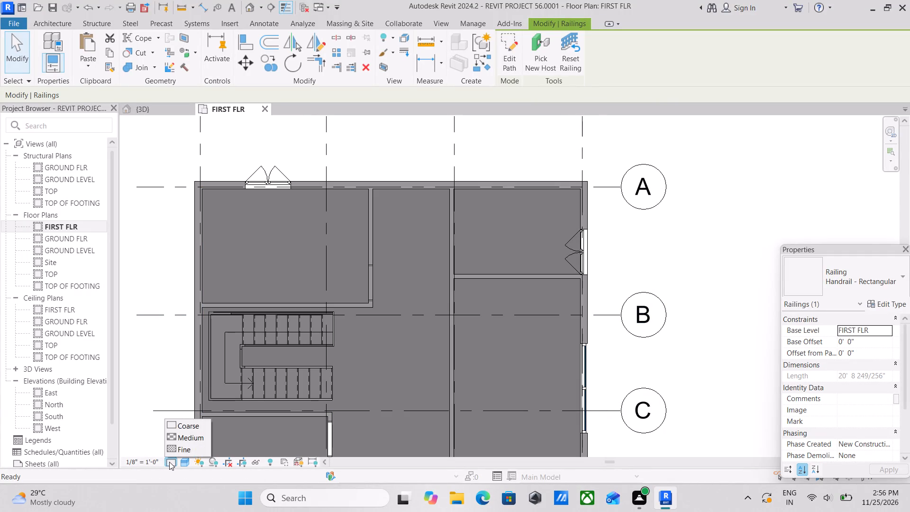
Set the FIRST FLR floor plan's visual style back to Wireframe and bring the whole plan into view.
{"action": "left_click", "coordinate": [186, 460]}
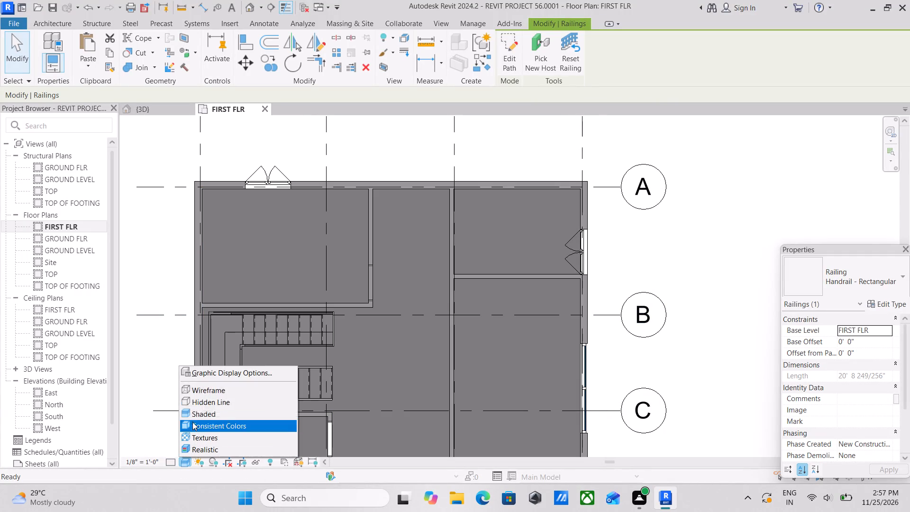
{"action": "left_click", "coordinate": [211, 390]}
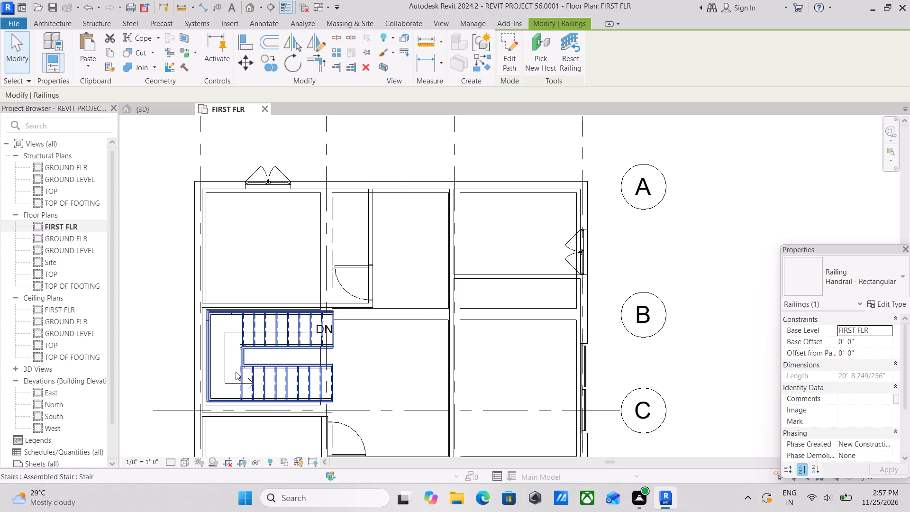
{"action": "scroll", "coordinate": [211, 408], "scroll_direction": "down", "scroll_amount": 5}
{"action": "scroll", "coordinate": [255, 372], "scroll_direction": "down", "scroll_amount": 2}
{"action": "middle_click_drag", "start_coordinate": [255, 372], "coordinate": [310, 338]}
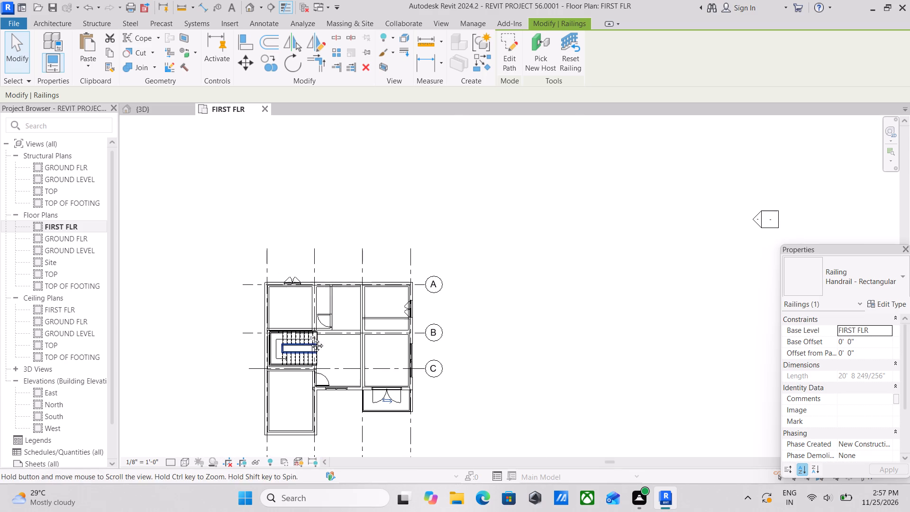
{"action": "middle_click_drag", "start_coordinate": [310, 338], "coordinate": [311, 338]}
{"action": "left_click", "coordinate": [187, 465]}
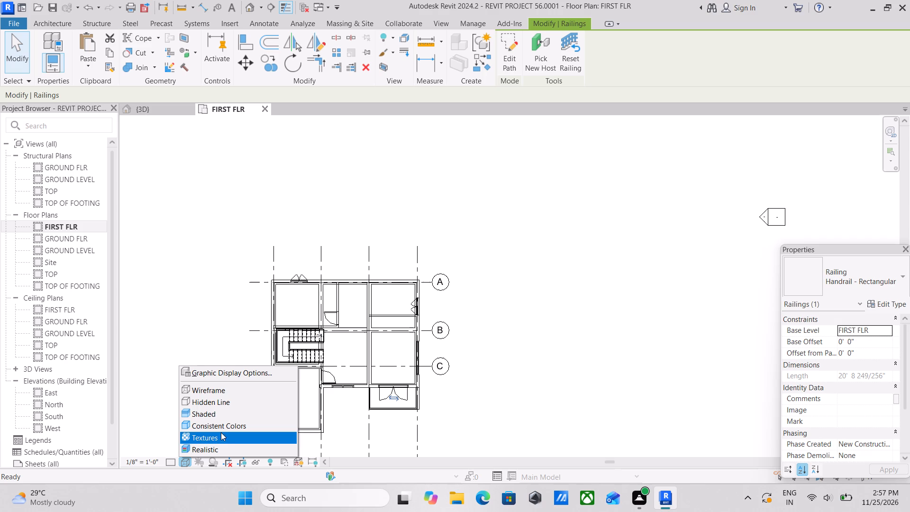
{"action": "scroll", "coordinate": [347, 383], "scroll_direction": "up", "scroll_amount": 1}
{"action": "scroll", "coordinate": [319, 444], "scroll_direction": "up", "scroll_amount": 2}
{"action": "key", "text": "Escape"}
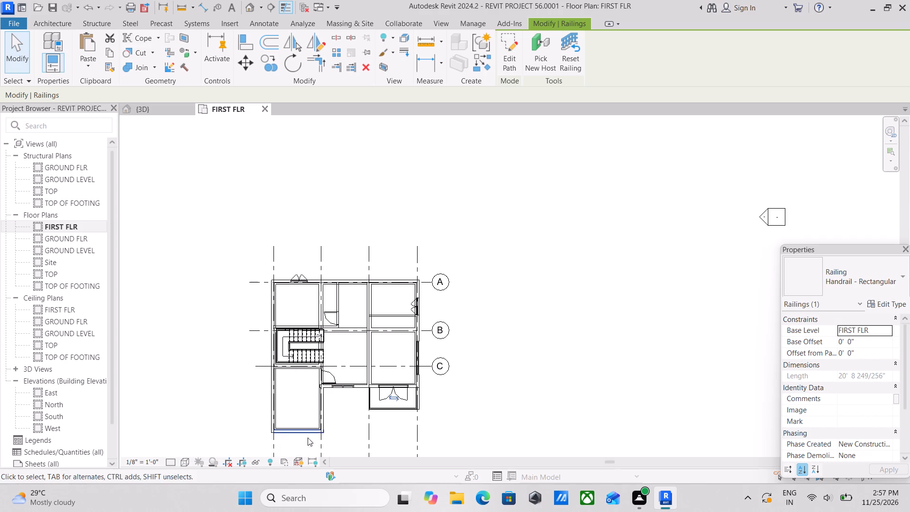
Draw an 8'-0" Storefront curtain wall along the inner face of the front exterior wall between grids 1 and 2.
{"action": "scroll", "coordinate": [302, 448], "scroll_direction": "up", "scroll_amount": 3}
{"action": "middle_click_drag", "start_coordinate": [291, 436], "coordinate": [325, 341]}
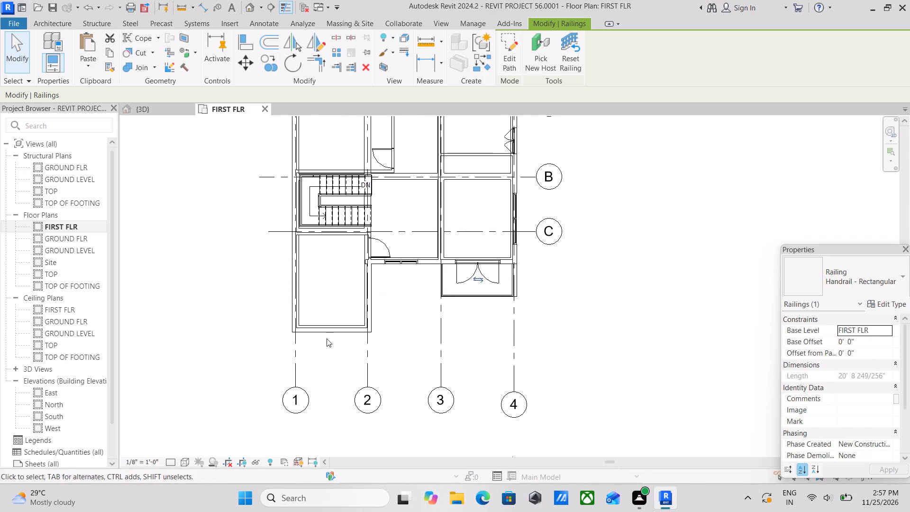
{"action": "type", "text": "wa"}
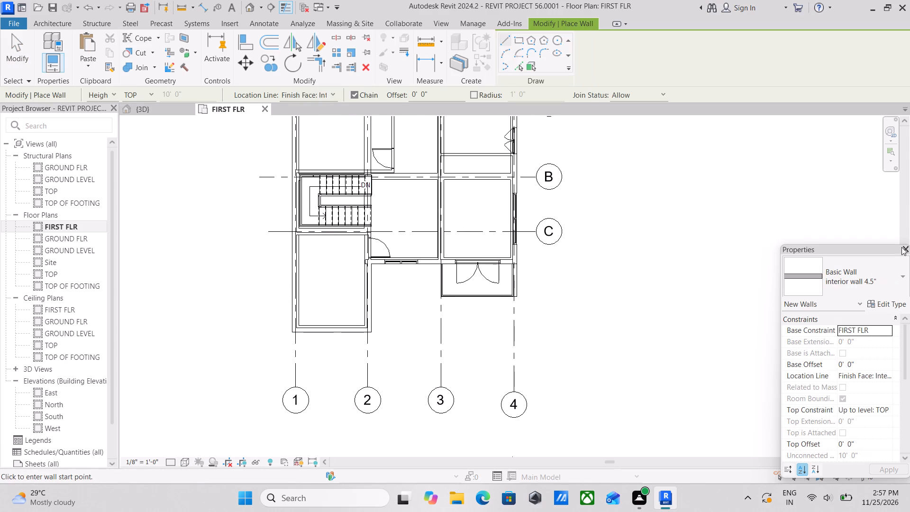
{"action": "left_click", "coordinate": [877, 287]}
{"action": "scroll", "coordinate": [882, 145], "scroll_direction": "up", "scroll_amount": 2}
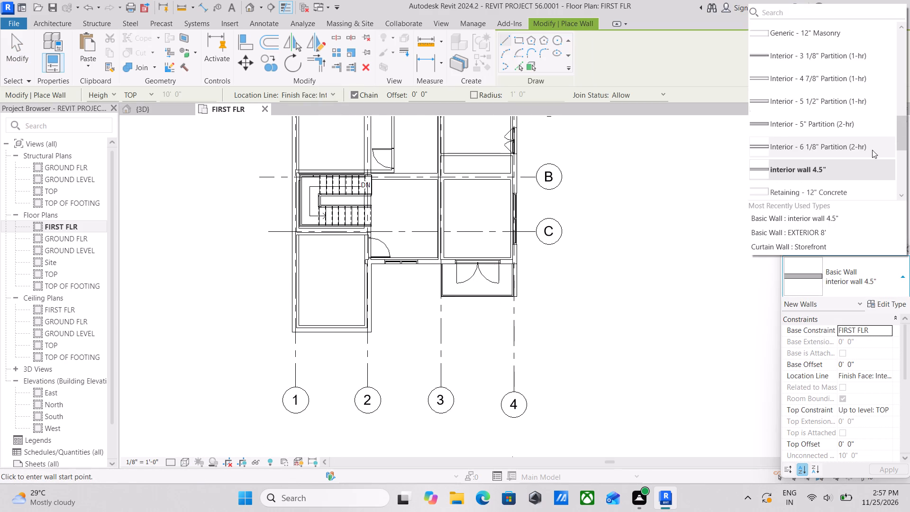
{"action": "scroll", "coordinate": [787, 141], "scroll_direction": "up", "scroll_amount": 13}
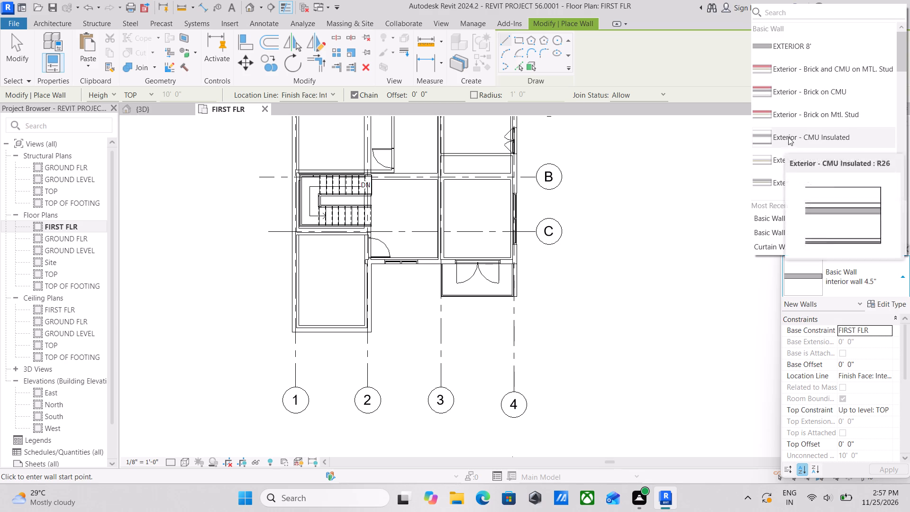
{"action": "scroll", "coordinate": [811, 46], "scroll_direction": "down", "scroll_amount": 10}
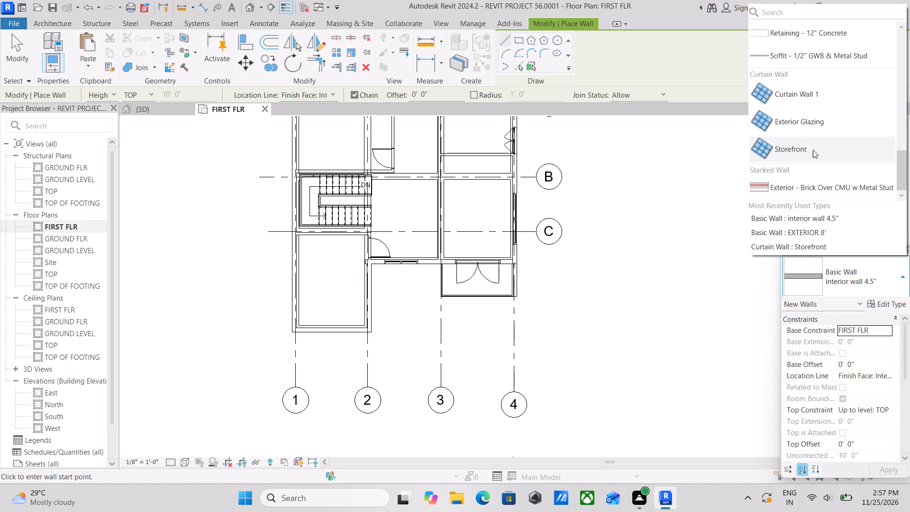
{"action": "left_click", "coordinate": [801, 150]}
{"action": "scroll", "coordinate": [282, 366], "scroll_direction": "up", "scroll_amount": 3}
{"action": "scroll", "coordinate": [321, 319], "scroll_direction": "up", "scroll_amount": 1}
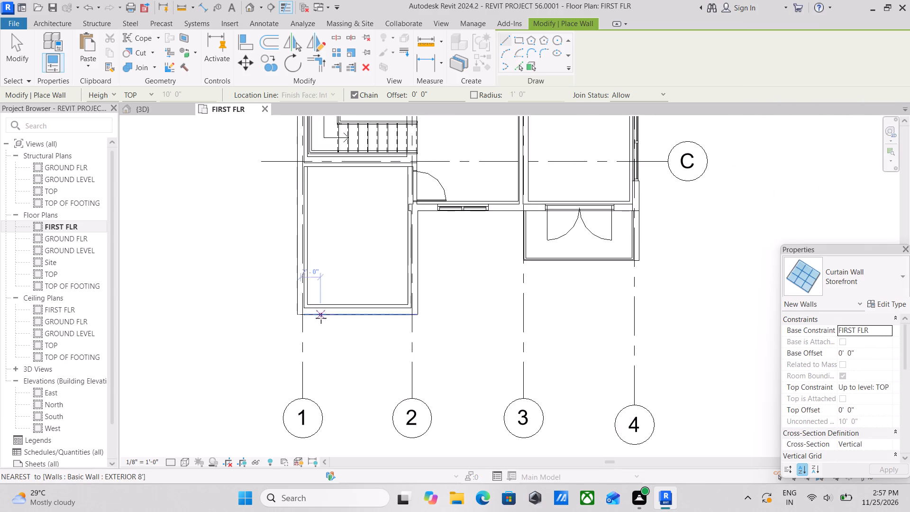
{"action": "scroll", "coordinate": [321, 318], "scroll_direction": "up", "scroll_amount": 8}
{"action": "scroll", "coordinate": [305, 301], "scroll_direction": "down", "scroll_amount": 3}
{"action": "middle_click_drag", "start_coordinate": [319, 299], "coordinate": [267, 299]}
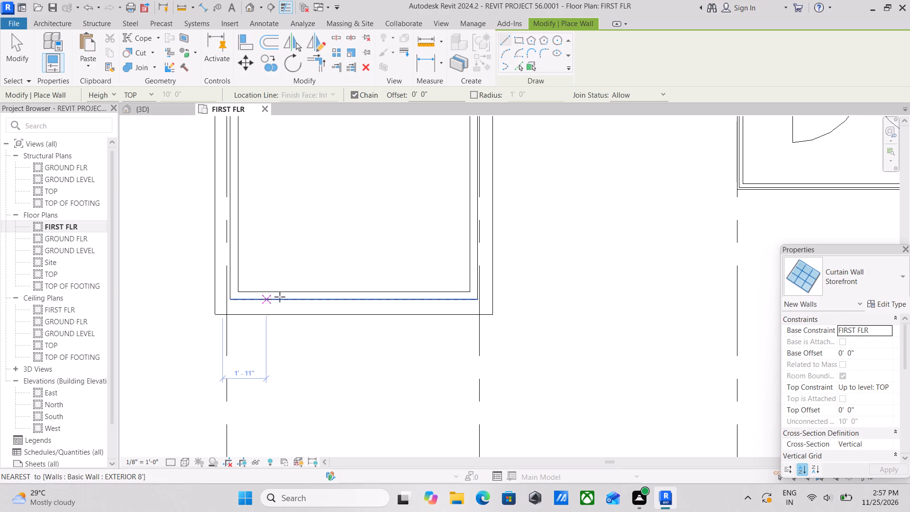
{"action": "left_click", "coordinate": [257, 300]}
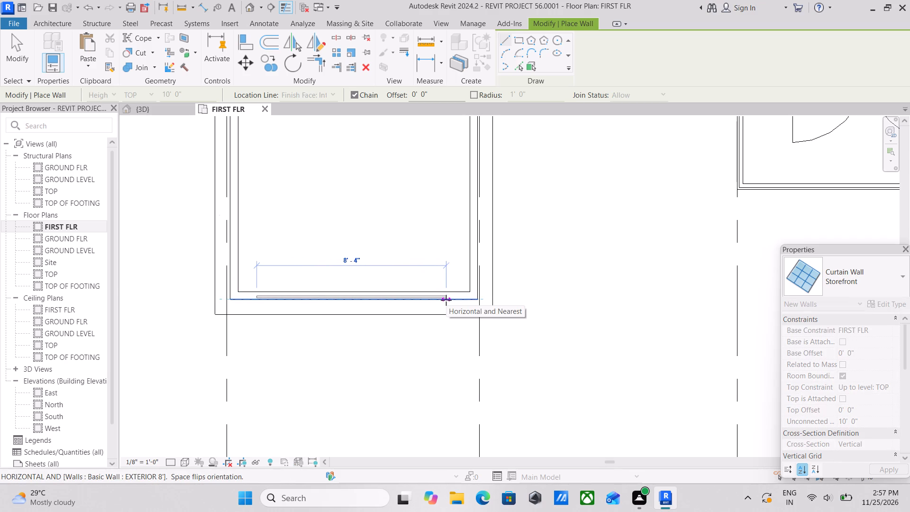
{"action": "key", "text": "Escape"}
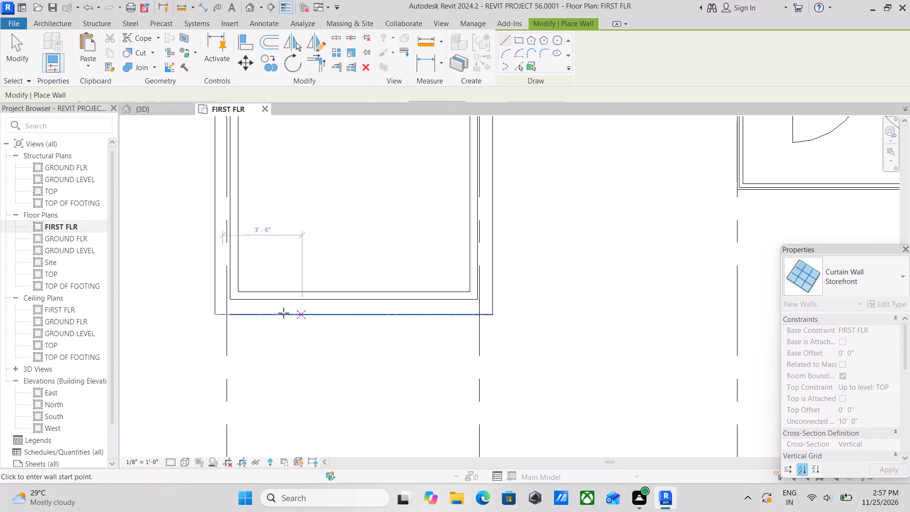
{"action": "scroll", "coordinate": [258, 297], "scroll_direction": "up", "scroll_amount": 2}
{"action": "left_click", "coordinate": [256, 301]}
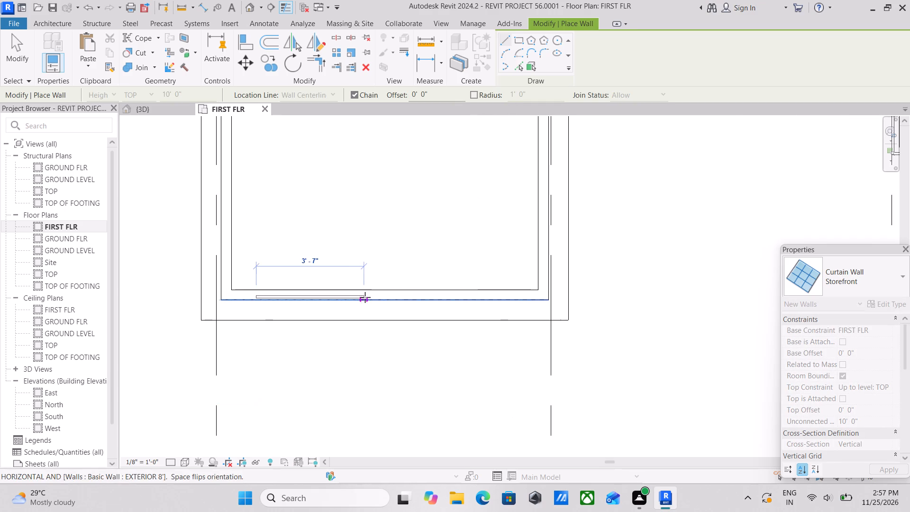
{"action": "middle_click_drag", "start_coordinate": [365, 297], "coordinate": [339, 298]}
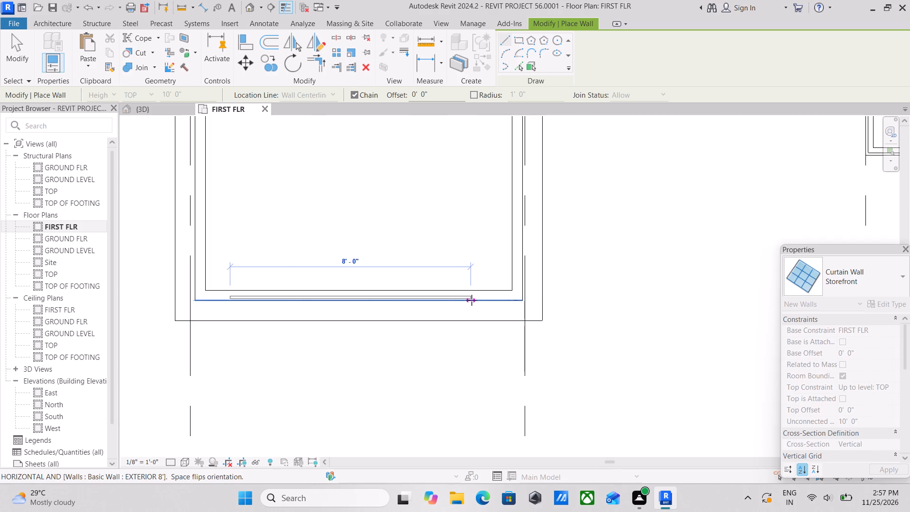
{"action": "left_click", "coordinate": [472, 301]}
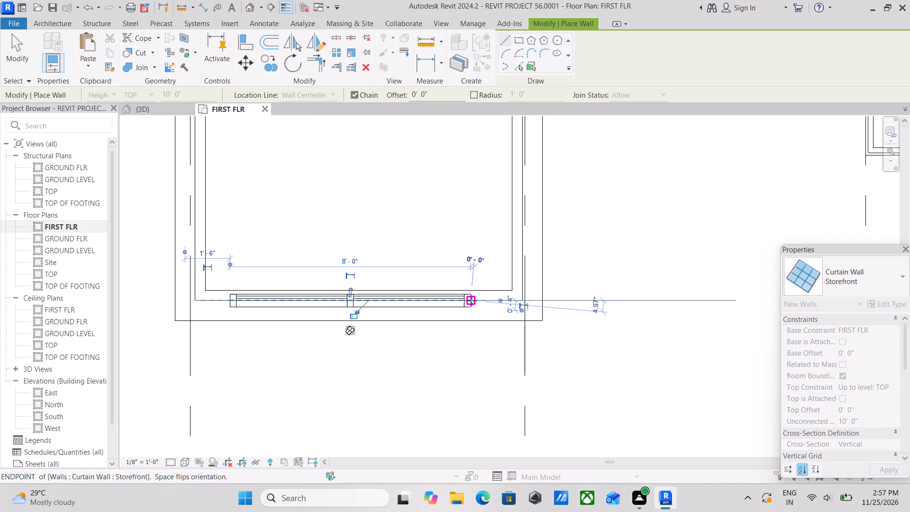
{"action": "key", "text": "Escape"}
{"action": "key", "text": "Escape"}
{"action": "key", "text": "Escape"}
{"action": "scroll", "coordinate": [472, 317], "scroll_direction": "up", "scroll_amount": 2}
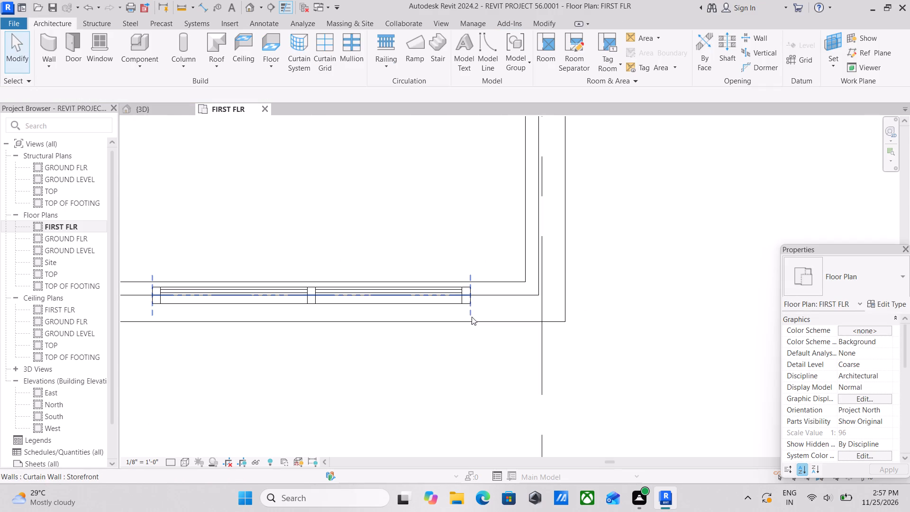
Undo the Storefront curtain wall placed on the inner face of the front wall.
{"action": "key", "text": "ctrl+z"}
Draw a 7'-0" Storefront curtain wall along the centreline of the front exterior wall between grids 1 and 2.
{"action": "scroll", "coordinate": [392, 301], "scroll_direction": "down", "scroll_amount": 4}
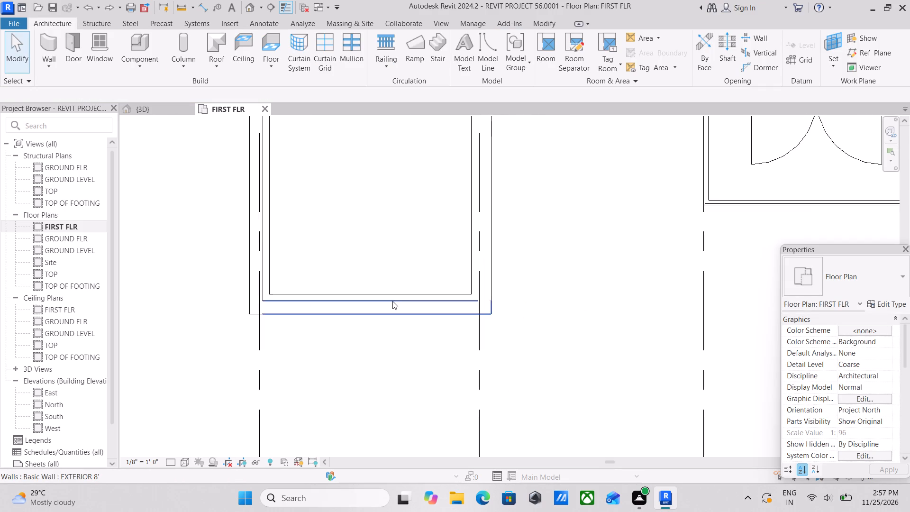
{"action": "scroll", "coordinate": [392, 301], "scroll_direction": "down", "scroll_amount": 4}
{"action": "type", "text": "wa"}
{"action": "left_click", "coordinate": [884, 276]}
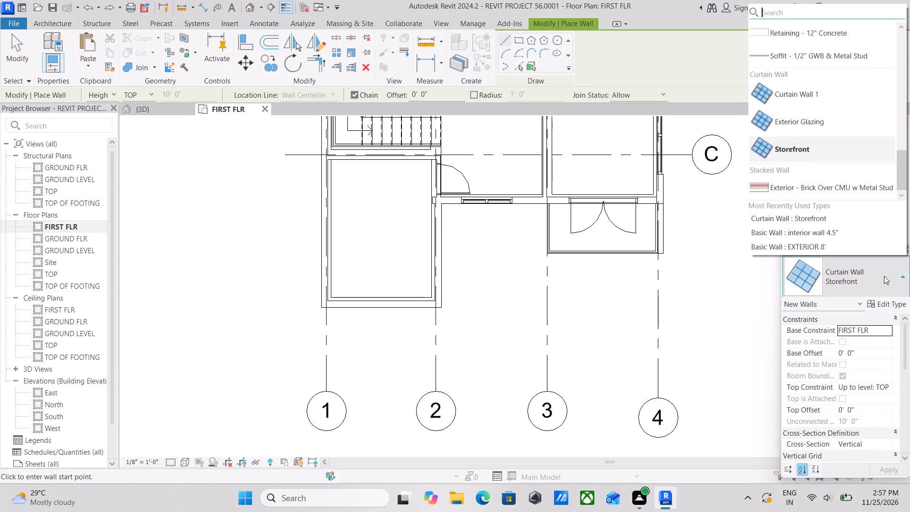
{"action": "left_click", "coordinate": [783, 146]}
{"action": "scroll", "coordinate": [354, 317], "scroll_direction": "up", "scroll_amount": 2}
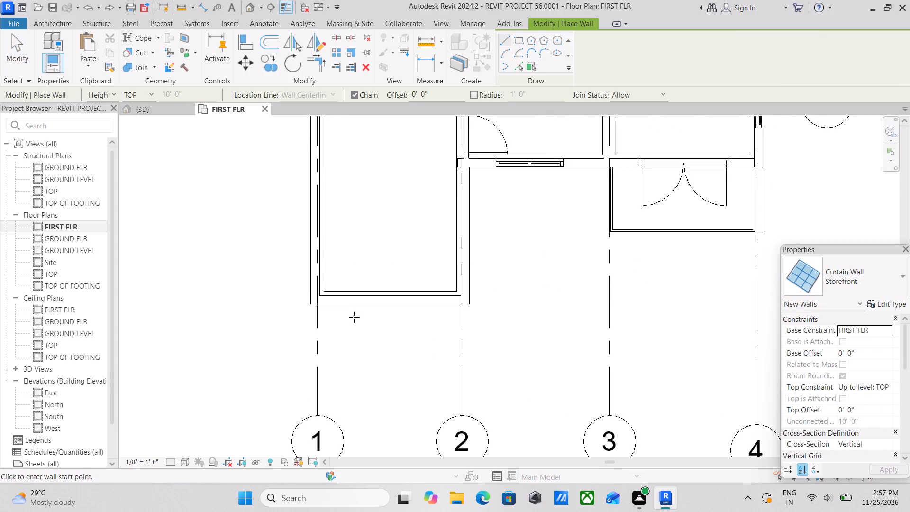
{"action": "scroll", "coordinate": [354, 317], "scroll_direction": "up", "scroll_amount": 1}
{"action": "scroll", "coordinate": [370, 281], "scroll_direction": "up", "scroll_amount": 6}
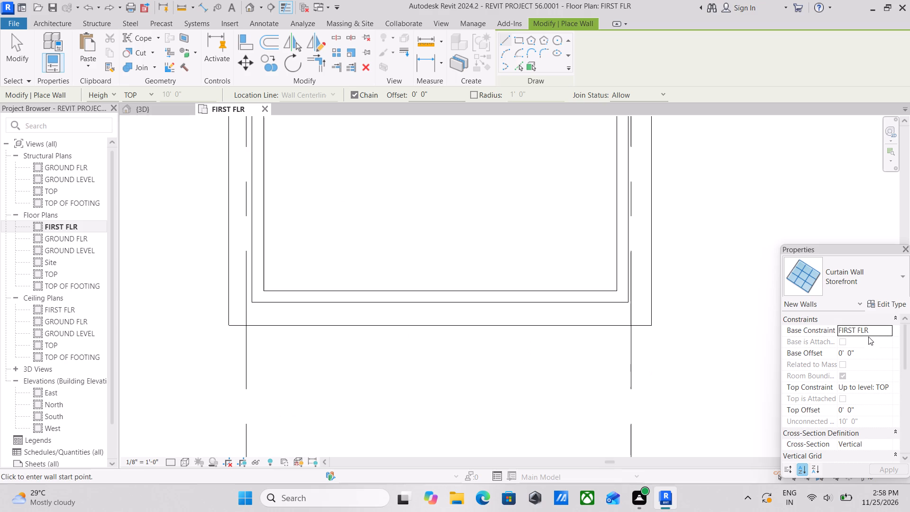
{"action": "left_click", "coordinate": [330, 309]}
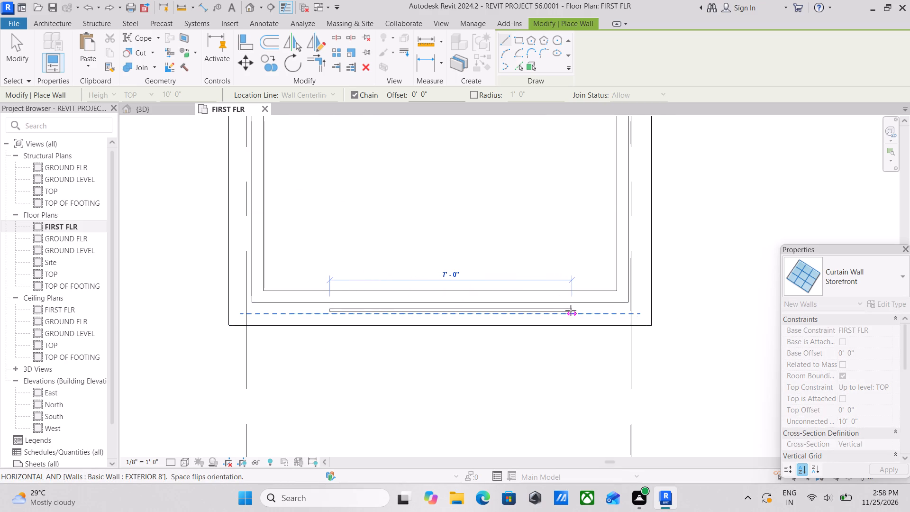
{"action": "left_click", "coordinate": [571, 310]}
{"action": "scroll", "coordinate": [571, 310], "scroll_direction": "down", "scroll_amount": 3}
{"action": "key", "text": "Escape"}
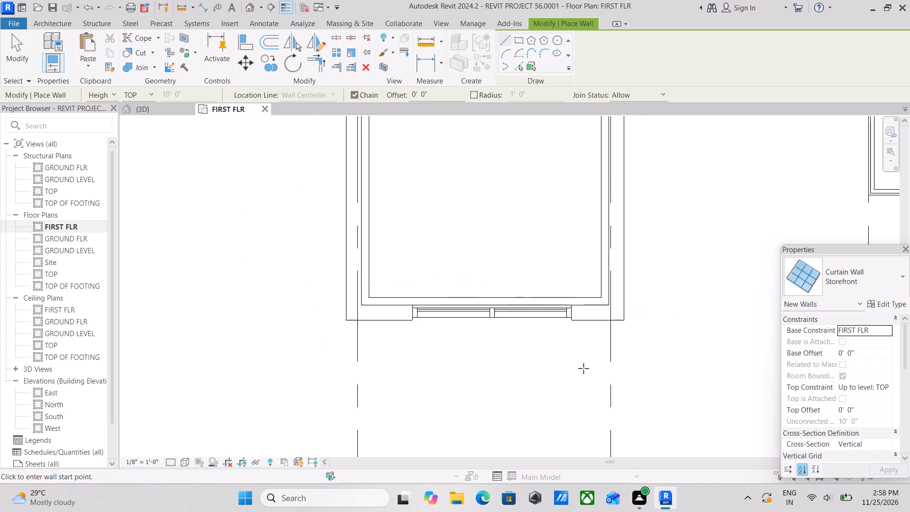
{"action": "key", "text": "Escape"}
{"action": "key", "text": "Escape"}
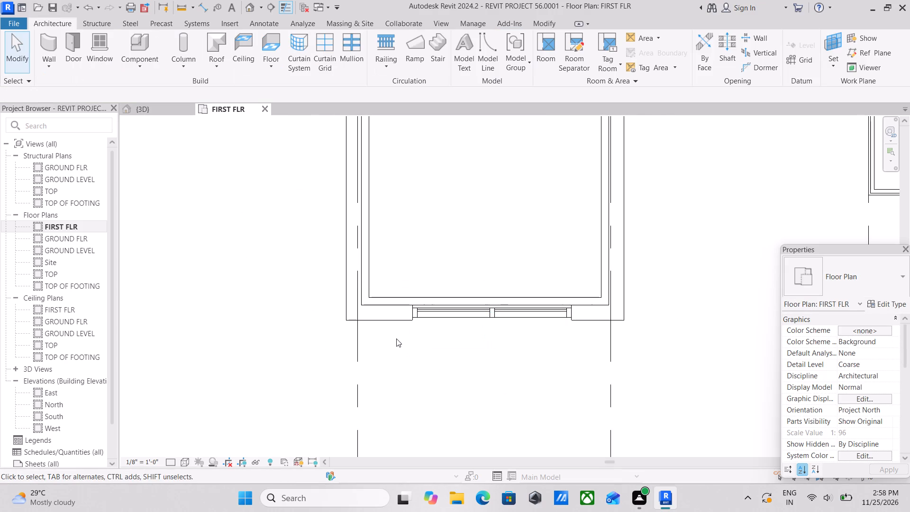
{"action": "key", "text": "Escape"}
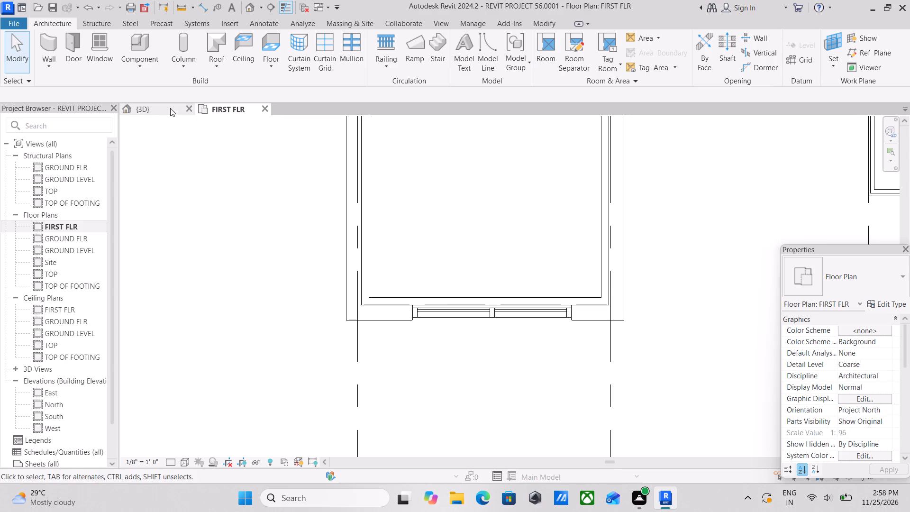
Examine the first-floor Storefront curtain wall between grids 1 and 2 in the 3D view from the front and above.
{"action": "left_click", "coordinate": [156, 108]}
{"action": "middle_click_drag", "start_coordinate": [317, 264], "coordinate": [322, 135]}
{"action": "scroll", "coordinate": [372, 340], "scroll_direction": "down", "scroll_amount": 1}
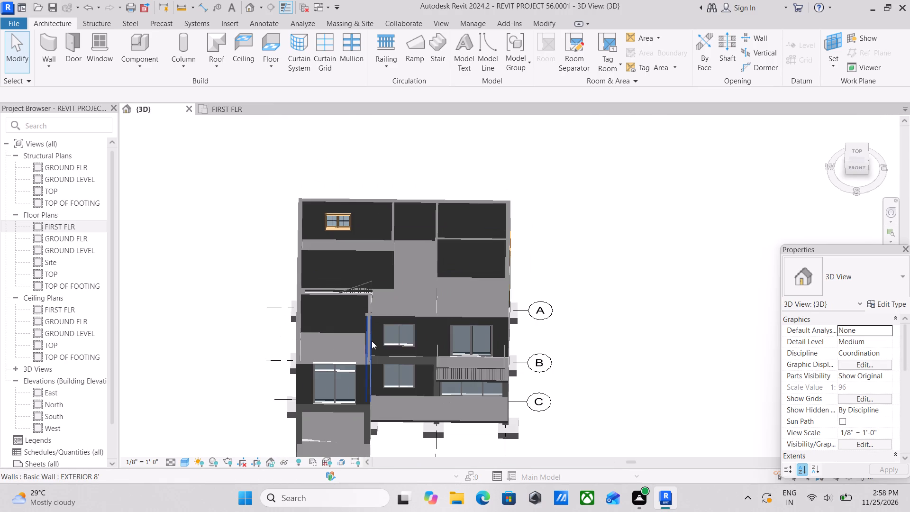
{"action": "middle_click_drag", "start_coordinate": [391, 374], "coordinate": [390, 226], "text": "shift"}
{"action": "middle_click_drag", "start_coordinate": [425, 378], "coordinate": [399, 316], "text": "shift"}
{"action": "middle_click_drag", "start_coordinate": [310, 392], "coordinate": [357, 396], "text": "shift"}
{"action": "scroll", "coordinate": [356, 394], "scroll_direction": "up", "scroll_amount": 2, "text": "shift"}
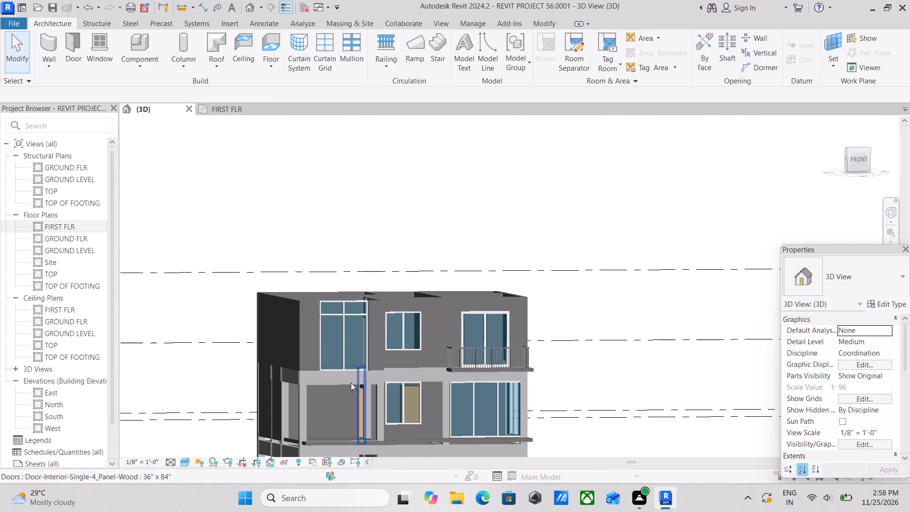
{"action": "scroll", "coordinate": [332, 349], "scroll_direction": "up", "scroll_amount": 2}
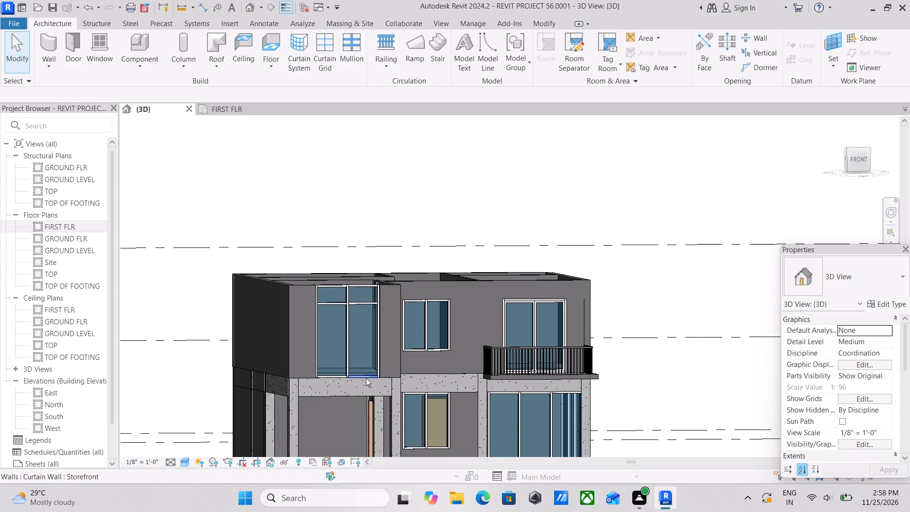
{"action": "scroll", "coordinate": [378, 394], "scroll_direction": "up", "scroll_amount": 5}
{"action": "scroll", "coordinate": [369, 323], "scroll_direction": "up", "scroll_amount": 1}
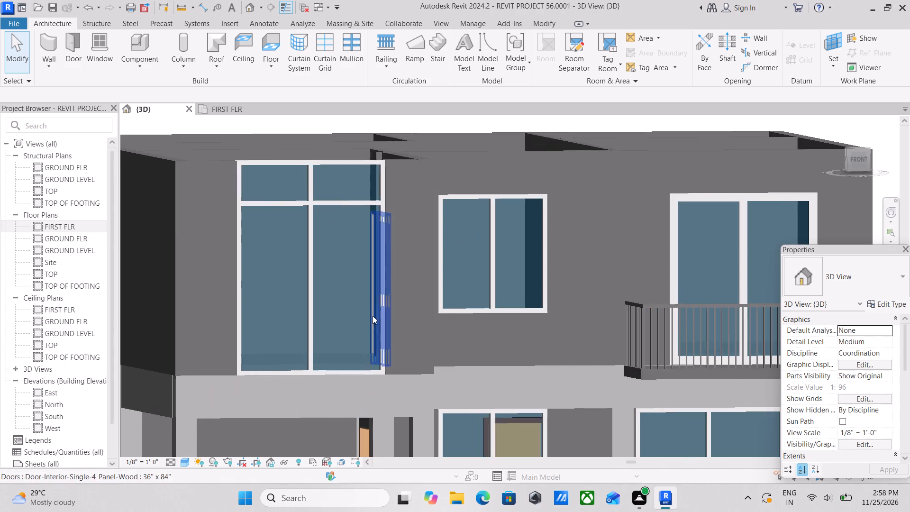
{"action": "scroll", "coordinate": [381, 306], "scroll_direction": "down", "scroll_amount": 1}
{"action": "middle_click_drag", "start_coordinate": [381, 306], "coordinate": [379, 379]}
{"action": "middle_click_drag", "start_coordinate": [379, 379], "coordinate": [340, 368], "text": "shift"}
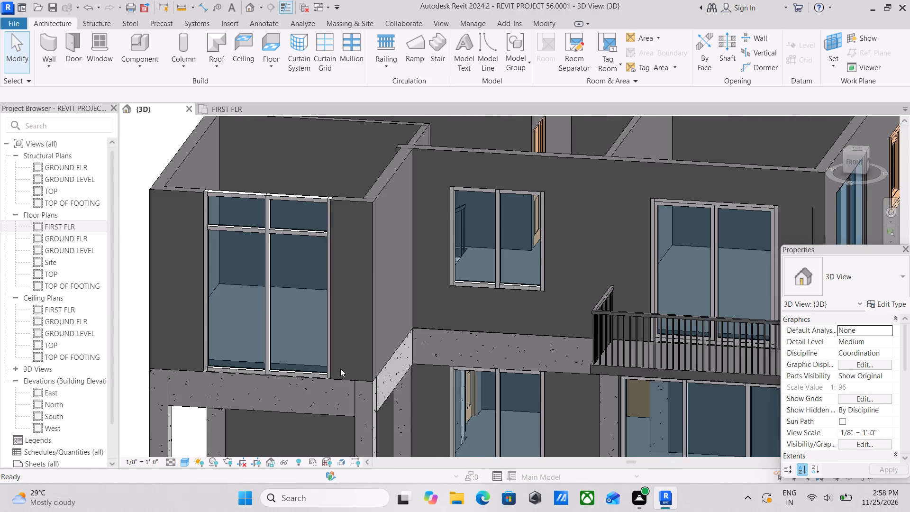
Examine the whole house and the open bay below the Storefront curtain wall from the side, front and above.
{"action": "scroll", "coordinate": [340, 368], "scroll_direction": "down", "scroll_amount": 3}
{"action": "middle_click_drag", "start_coordinate": [318, 365], "coordinate": [397, 346]}
{"action": "middle_click_drag", "start_coordinate": [344, 361], "coordinate": [434, 282]}
{"action": "middle_click_drag", "start_coordinate": [443, 295], "coordinate": [500, 256], "text": "shift"}
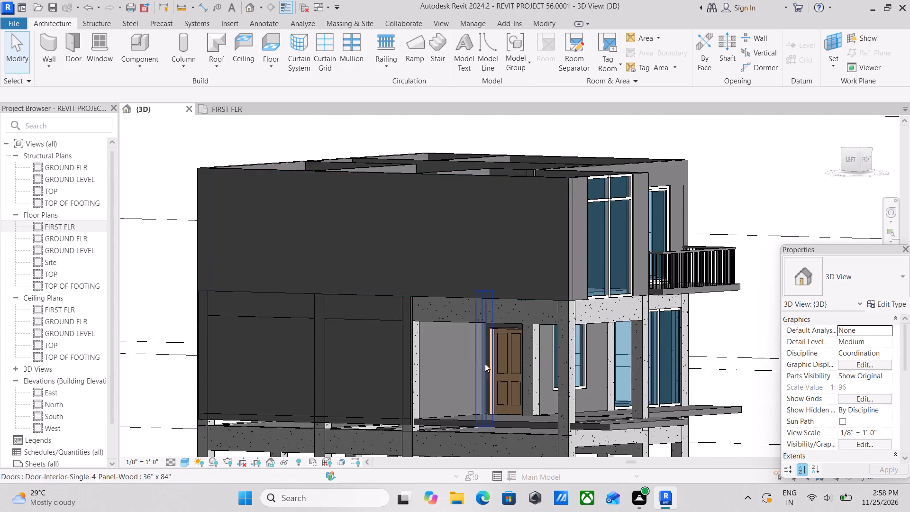
{"action": "middle_click_drag", "start_coordinate": [483, 364], "coordinate": [476, 290]}
{"action": "middle_click_drag", "start_coordinate": [476, 320], "coordinate": [384, 329], "text": "shift"}
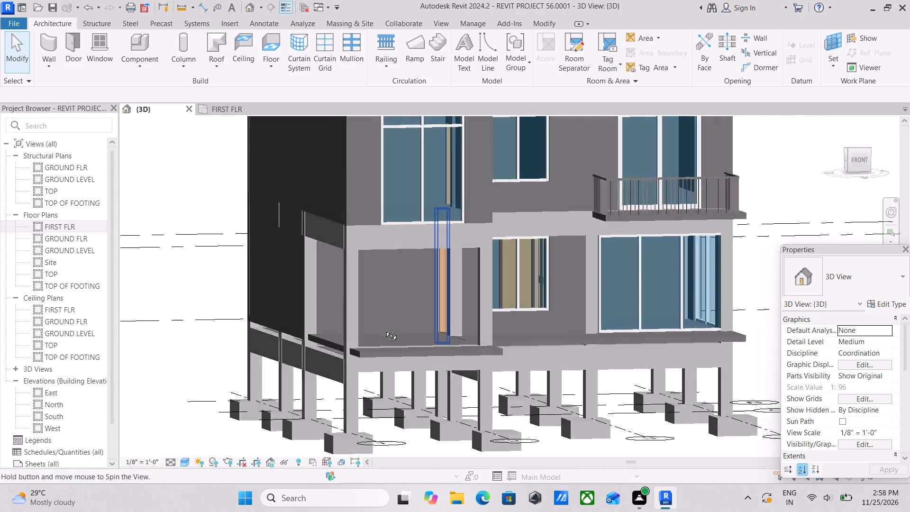
{"action": "middle_click_drag", "start_coordinate": [384, 329], "coordinate": [373, 311], "text": "shift"}
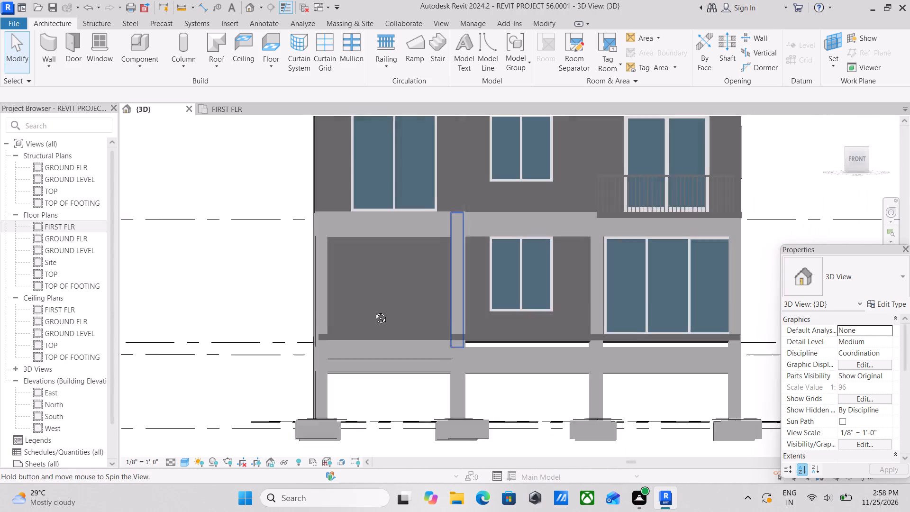
{"action": "middle_click_drag", "start_coordinate": [373, 311], "coordinate": [408, 354], "text": "shift"}
{"action": "middle_click_drag", "start_coordinate": [408, 354], "coordinate": [454, 336], "text": "shift"}
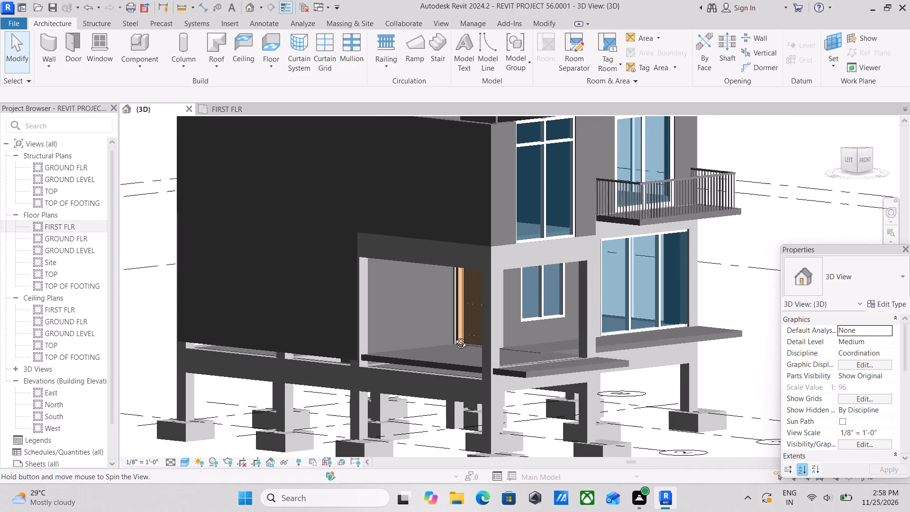
{"action": "middle_click_drag", "start_coordinate": [454, 336], "coordinate": [359, 322], "text": "shift"}
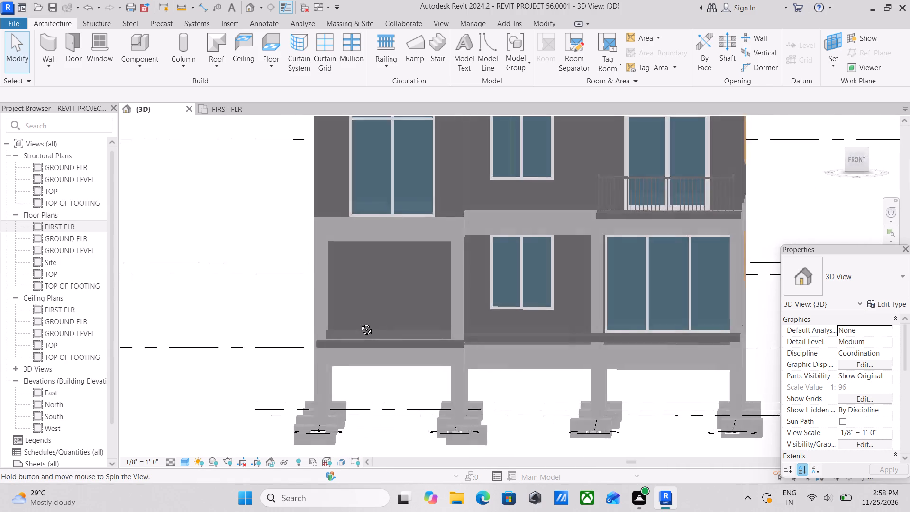
{"action": "middle_click_drag", "start_coordinate": [359, 322], "coordinate": [347, 322], "text": "shift"}
{"action": "scroll", "coordinate": [347, 322], "scroll_direction": "down", "scroll_amount": 2}
{"action": "middle_click_drag", "start_coordinate": [347, 322], "coordinate": [383, 393], "text": "shift"}
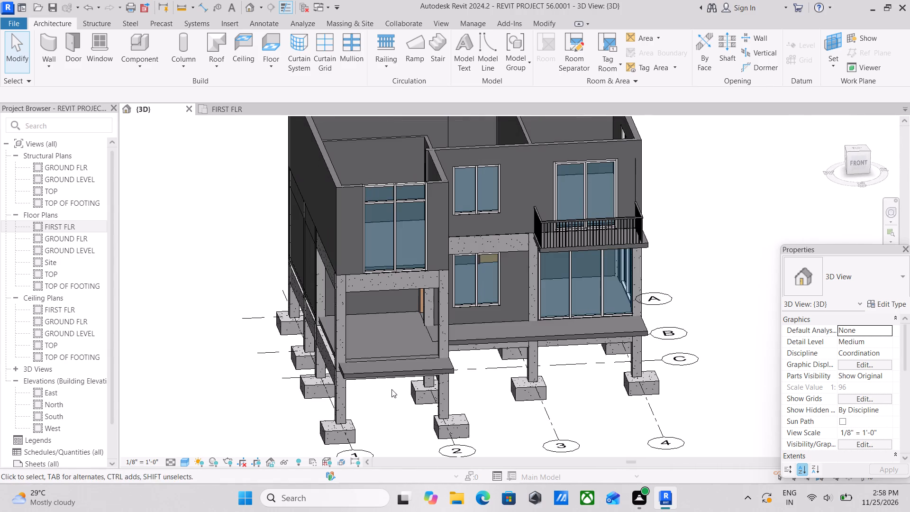
{"action": "middle_click_drag", "start_coordinate": [394, 387], "coordinate": [431, 404]}
{"action": "middle_click_drag", "start_coordinate": [436, 372], "coordinate": [364, 357]}
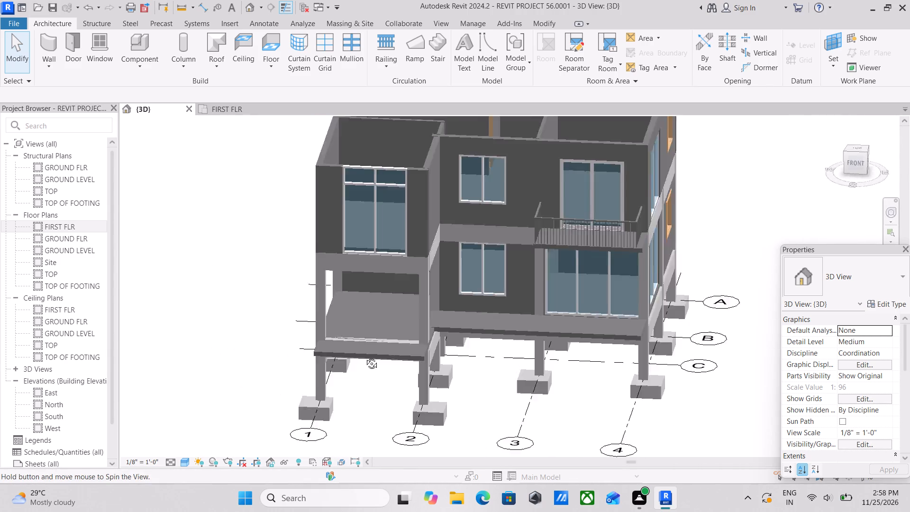
In the FIRST FLR plan, extend the Storefront curtain wall between grids 1 and 2 toward grid 1 to an 8'-0" length.
{"action": "middle_click_drag", "start_coordinate": [364, 357], "coordinate": [346, 345]}
{"action": "scroll", "coordinate": [346, 345], "scroll_direction": "down", "scroll_amount": 2}
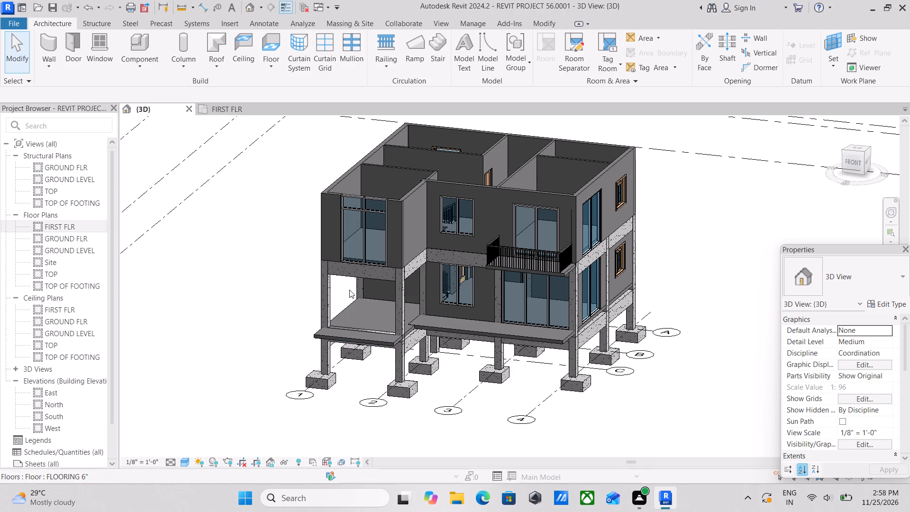
{"action": "left_click", "coordinate": [219, 103]}
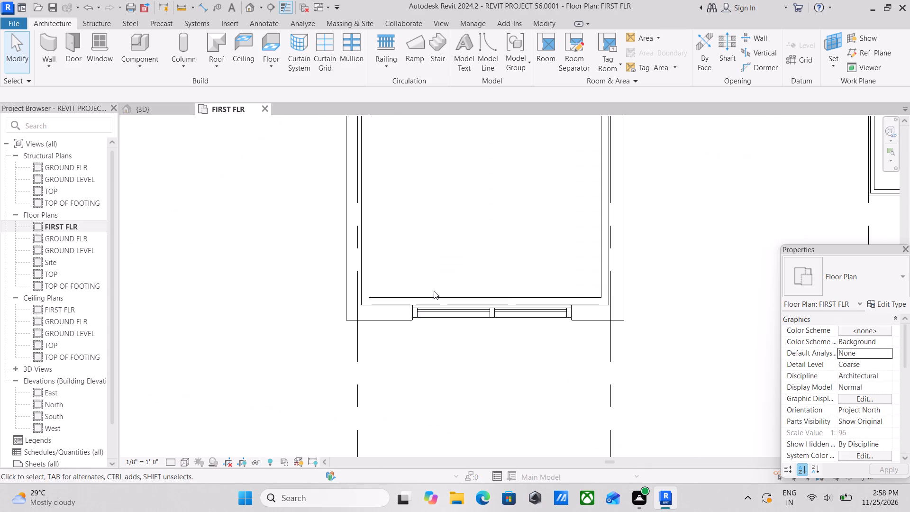
{"action": "scroll", "coordinate": [536, 316], "scroll_direction": "up", "scroll_amount": 7}
{"action": "scroll", "coordinate": [286, 305], "scroll_direction": "up", "scroll_amount": 1}
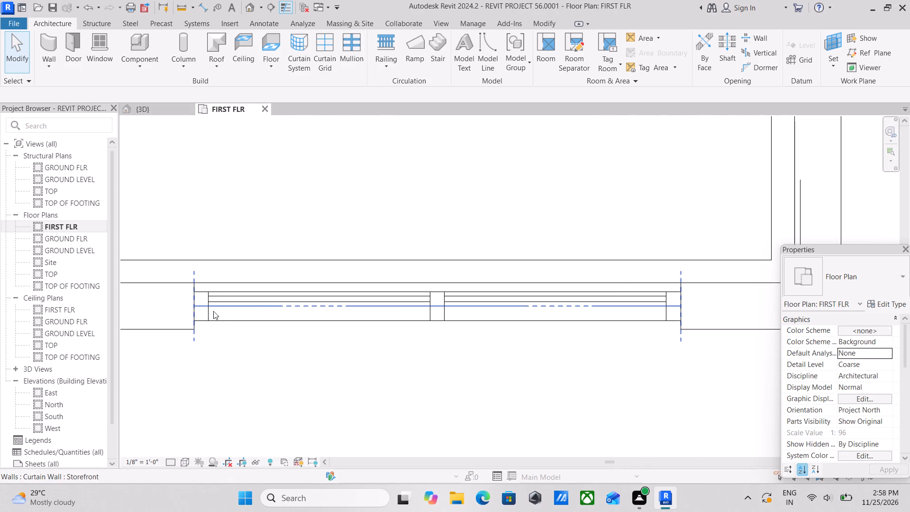
{"action": "left_click", "coordinate": [192, 312]}
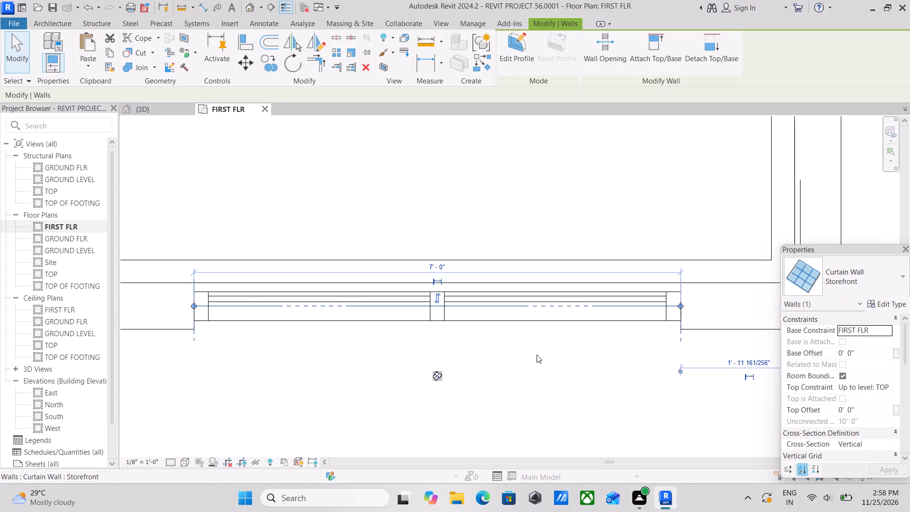
{"action": "scroll", "coordinate": [598, 323], "scroll_direction": "down", "scroll_amount": 2}
{"action": "scroll", "coordinate": [286, 311], "scroll_direction": "up", "scroll_amount": 2}
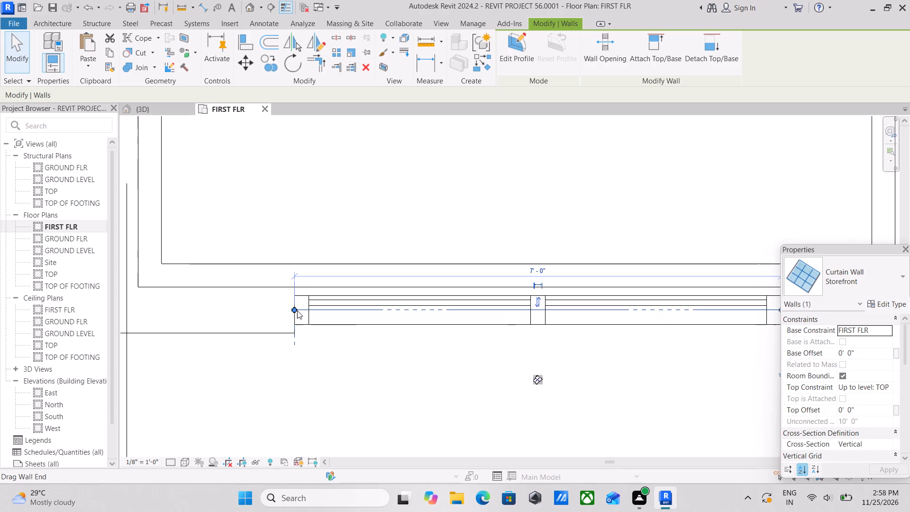
{"action": "left_click_drag", "start_coordinate": [293, 310], "coordinate": [267, 310]}
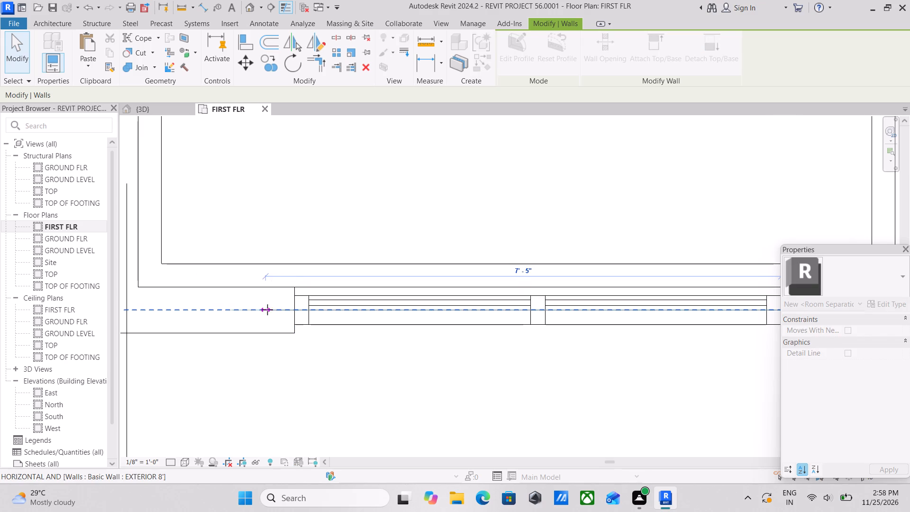
{"action": "left_click_drag", "start_coordinate": [267, 310], "coordinate": [248, 310]}
{"action": "left_click_drag", "start_coordinate": [248, 310], "coordinate": [230, 310]}
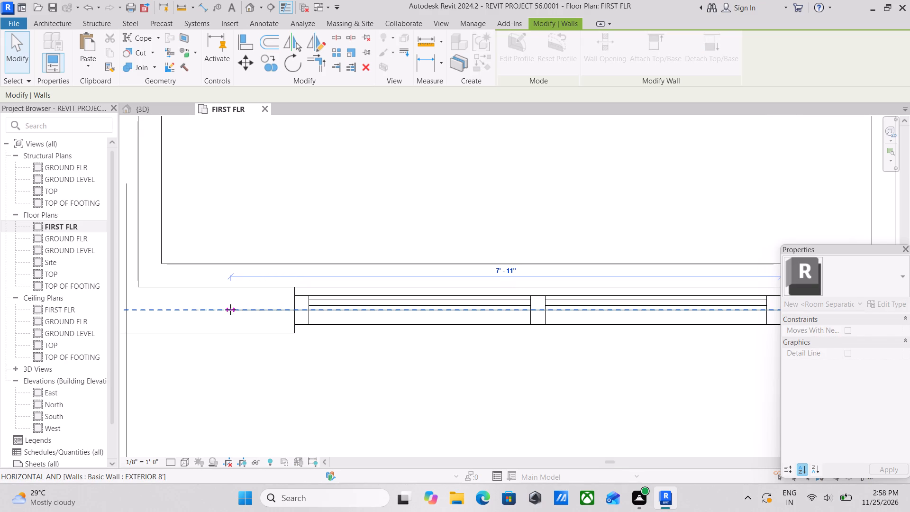
{"action": "left_click_drag", "start_coordinate": [230, 310], "coordinate": [226, 310]}
{"action": "key", "text": "Escape"}
{"action": "scroll", "coordinate": [233, 312], "scroll_direction": "down", "scroll_amount": 4}
{"action": "key", "text": "Escape"}
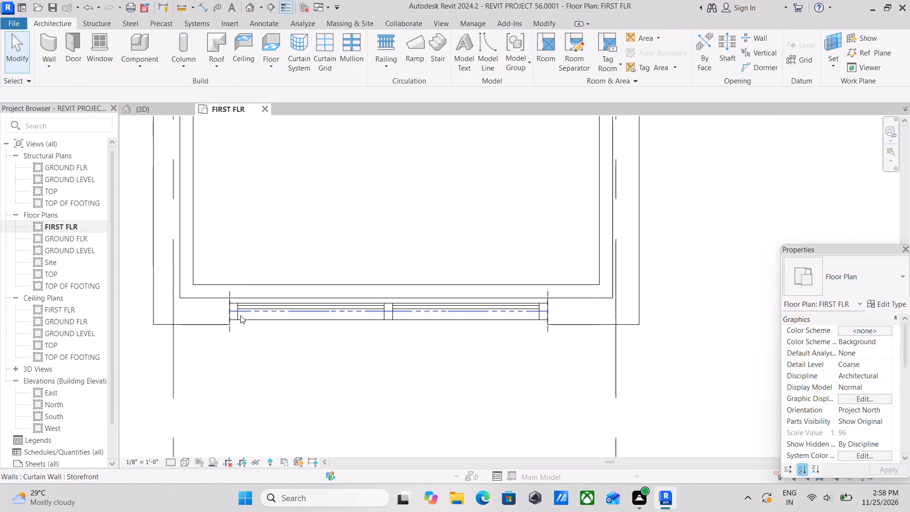
{"action": "scroll", "coordinate": [266, 313], "scroll_direction": "down", "scroll_amount": 3}
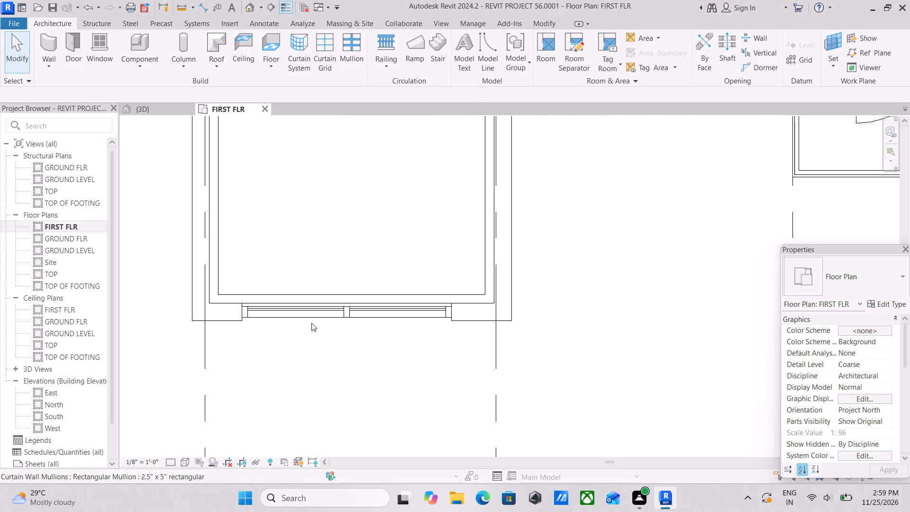
In the 3D view, lower the top edge of the widened Storefront curtain wall to about 1'-3" below the TOP level.
{"action": "left_click", "coordinate": [136, 110]}
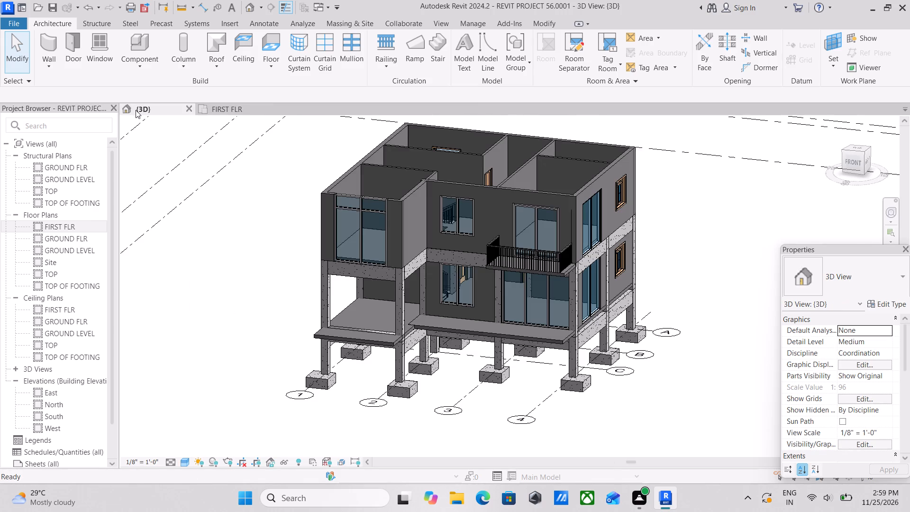
{"action": "scroll", "coordinate": [372, 310], "scroll_direction": "up", "scroll_amount": 2}
{"action": "middle_click_drag", "start_coordinate": [353, 261], "coordinate": [365, 269], "text": "shift"}
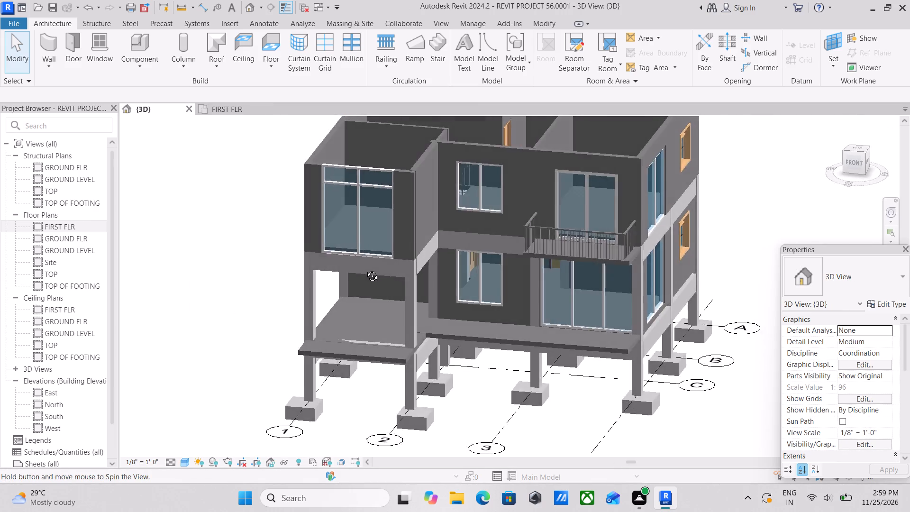
{"action": "middle_click_drag", "start_coordinate": [365, 269], "coordinate": [435, 267], "text": "shift"}
{"action": "scroll", "coordinate": [454, 219], "scroll_direction": "up", "scroll_amount": 6}
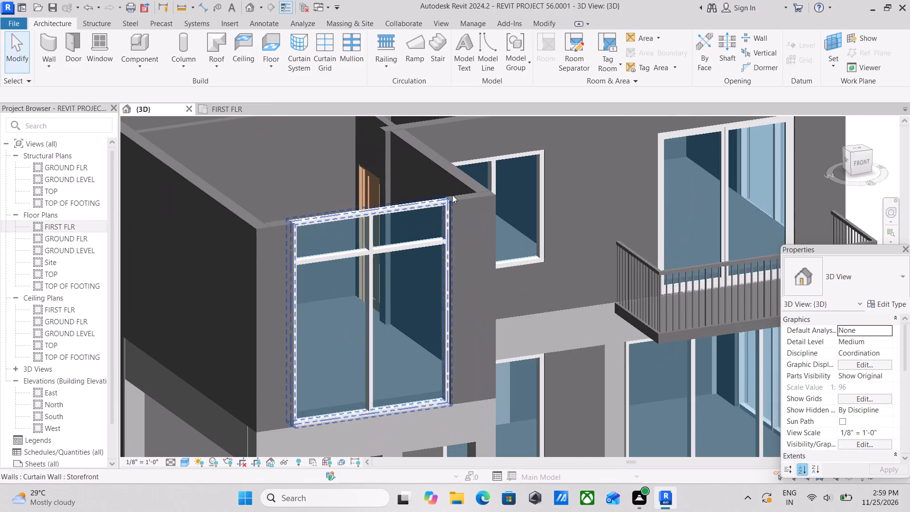
{"action": "left_click", "coordinate": [328, 217]}
{"action": "scroll", "coordinate": [366, 216], "scroll_direction": "up", "scroll_amount": 2}
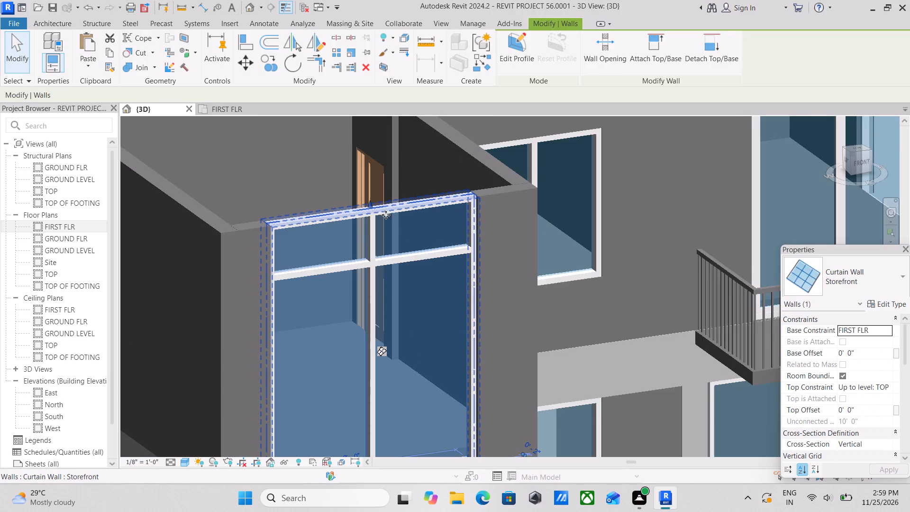
{"action": "left_click_drag", "start_coordinate": [373, 208], "coordinate": [387, 242]}
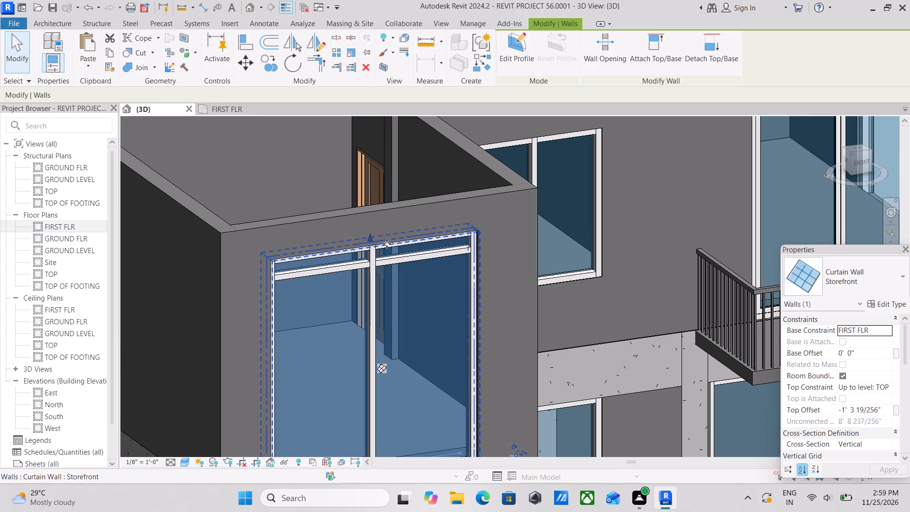
{"action": "middle_click_drag", "start_coordinate": [387, 260], "coordinate": [371, 247]}
{"action": "scroll", "coordinate": [371, 247], "scroll_direction": "up", "scroll_amount": 1}
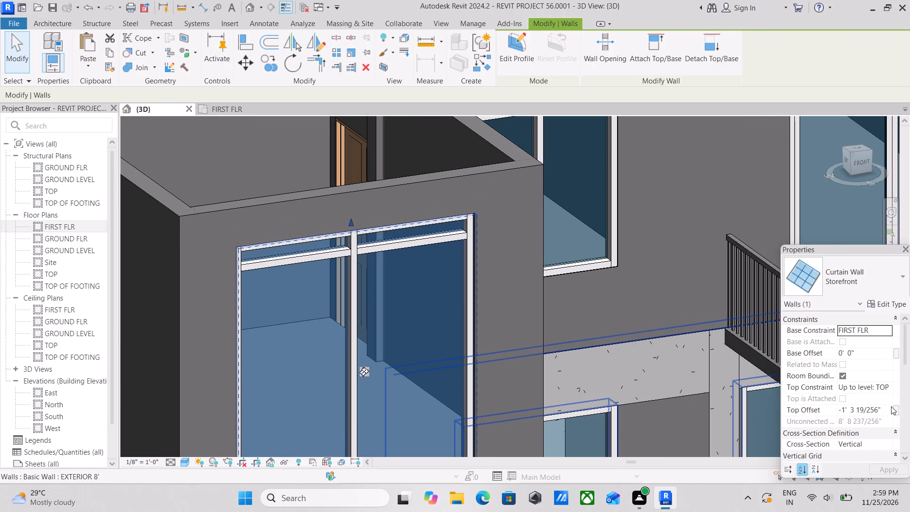
Set the Storefront curtain wall's Top Offset to -2'.
{"action": "left_click", "coordinate": [881, 405]}
{"action": "left_click_drag", "start_coordinate": [882, 405], "coordinate": [784, 415]}
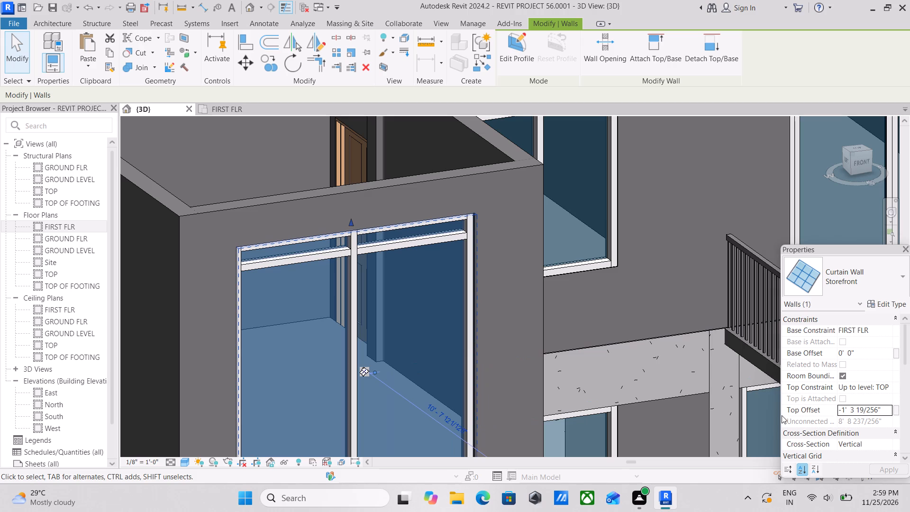
{"action": "left_click", "coordinate": [882, 406]}
{"action": "left_click_drag", "start_coordinate": [883, 406], "coordinate": [830, 410]}
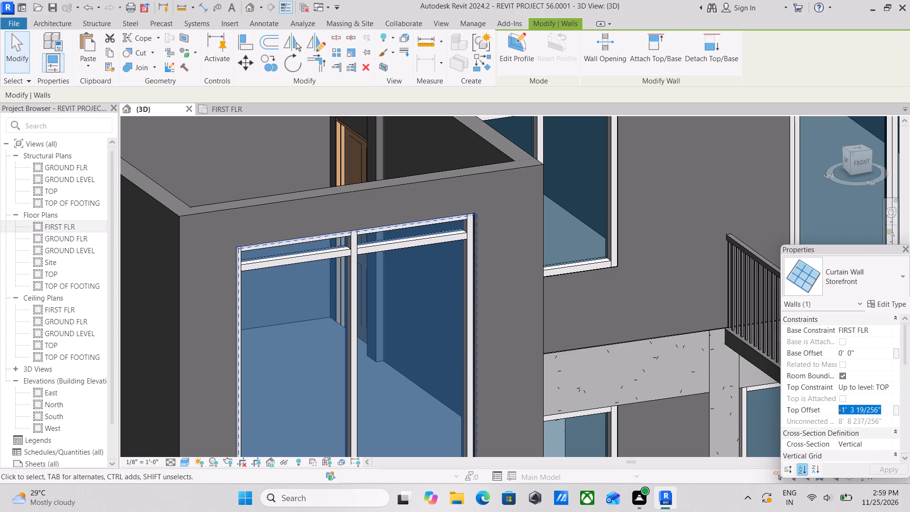
{"action": "left_click_drag", "start_coordinate": [830, 410], "coordinate": [803, 410]}
{"action": "type", "text": "-2"}
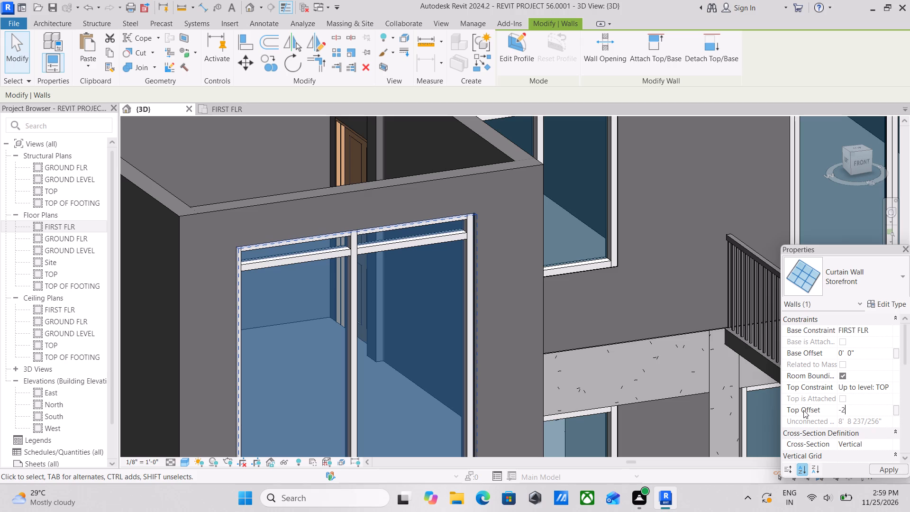
{"action": "key", "text": "apostrophe"}
{"action": "key", "text": "Return"}
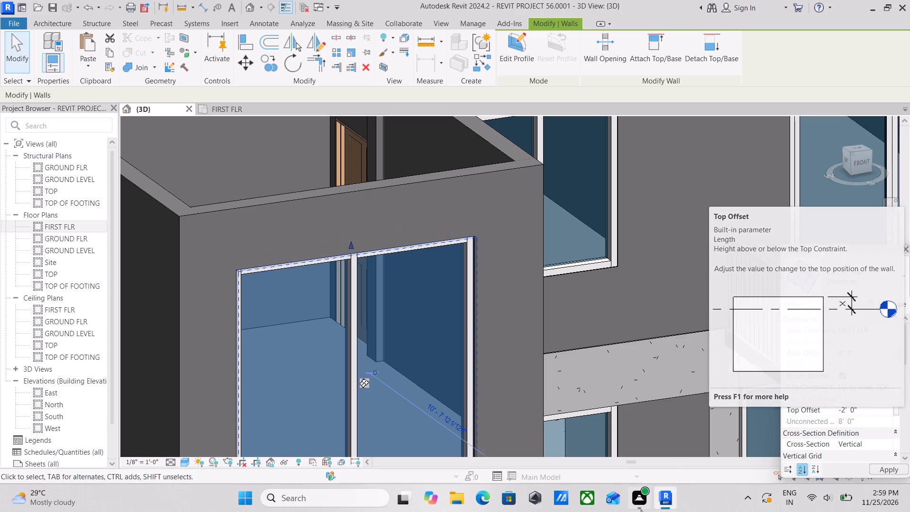
{"action": "key", "text": "grave"}
{"action": "scroll", "coordinate": [289, 309], "scroll_direction": "down", "scroll_amount": 1}
{"action": "scroll", "coordinate": [308, 342], "scroll_direction": "down", "scroll_amount": 2}
{"action": "middle_click_drag", "start_coordinate": [308, 342], "coordinate": [369, 293]}
{"action": "key", "text": "Escape"}
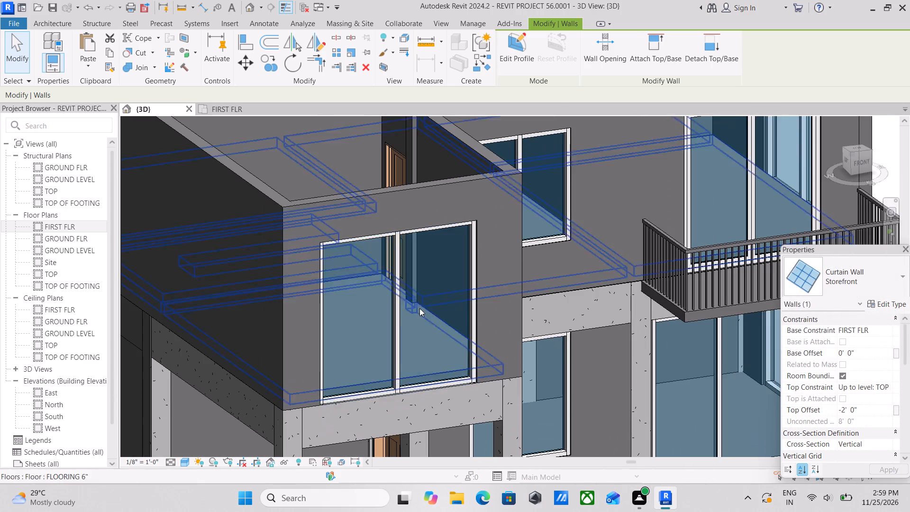
Raise the base edge of the first-floor Storefront curtain wall to about 8.7" above the FIRST FLR level.
{"action": "scroll", "coordinate": [415, 381], "scroll_direction": "up", "scroll_amount": 4}
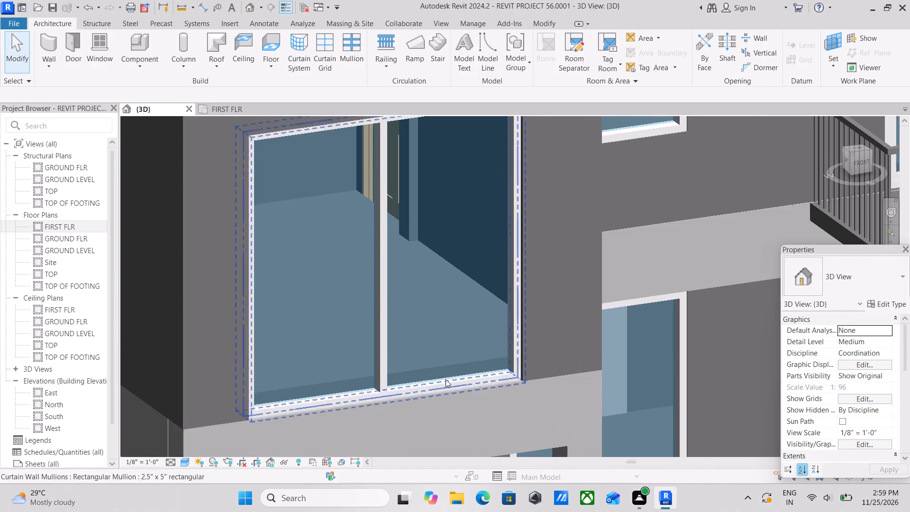
{"action": "left_click", "coordinate": [513, 377]}
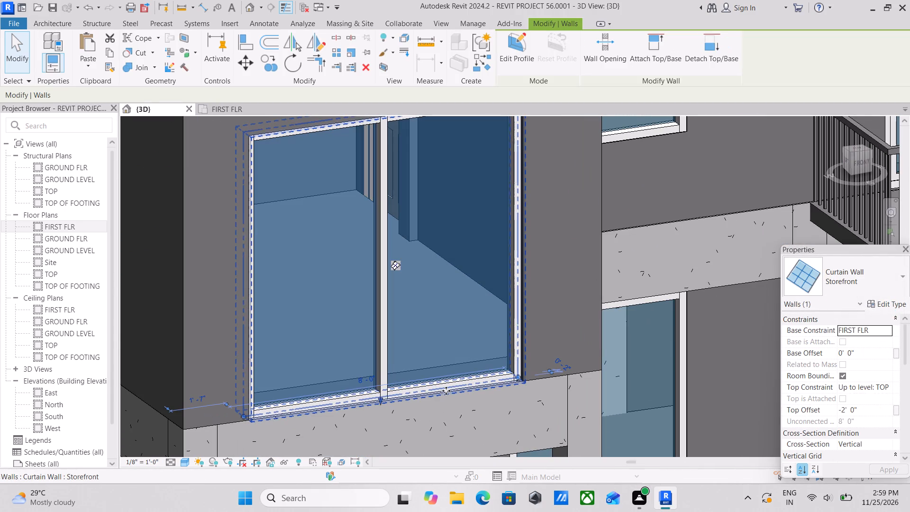
{"action": "scroll", "coordinate": [401, 406], "scroll_direction": "up", "scroll_amount": 3}
{"action": "left_click_drag", "start_coordinate": [368, 399], "coordinate": [371, 357]}
{"action": "left_click", "coordinate": [370, 357]}
{"action": "left_click", "coordinate": [369, 354]}
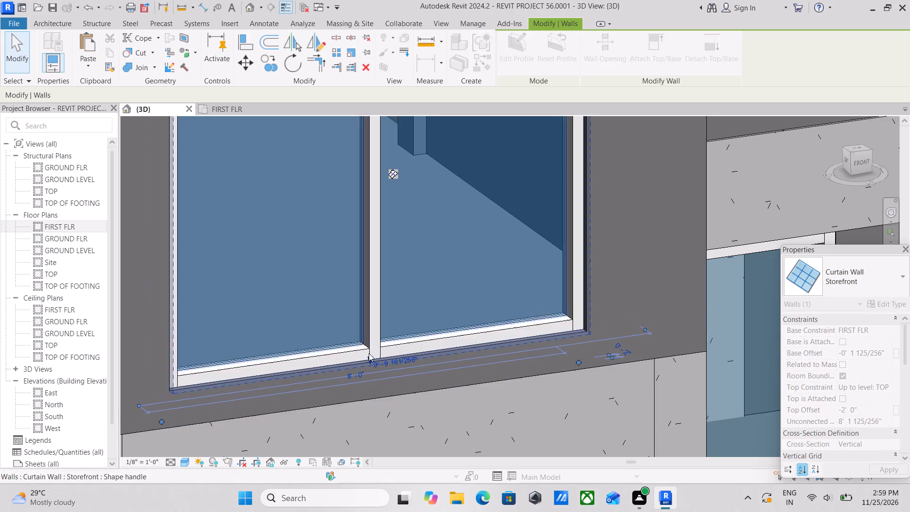
{"action": "key", "text": "Escape"}
{"action": "scroll", "coordinate": [385, 395], "scroll_direction": "down", "scroll_amount": 3}
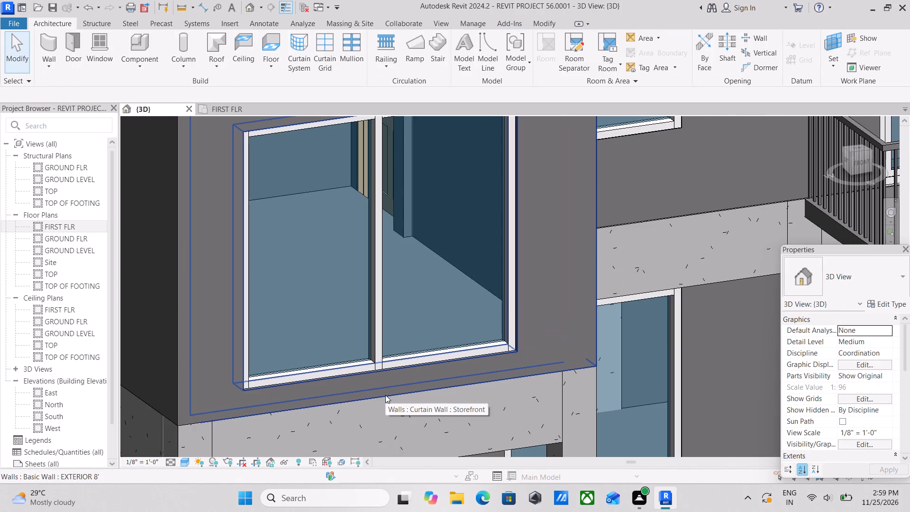
Examine the resized Storefront curtain wall's frame, lower edge and surrounding wall up close and against the whole house.
{"action": "middle_click_drag", "start_coordinate": [385, 395], "coordinate": [360, 409]}
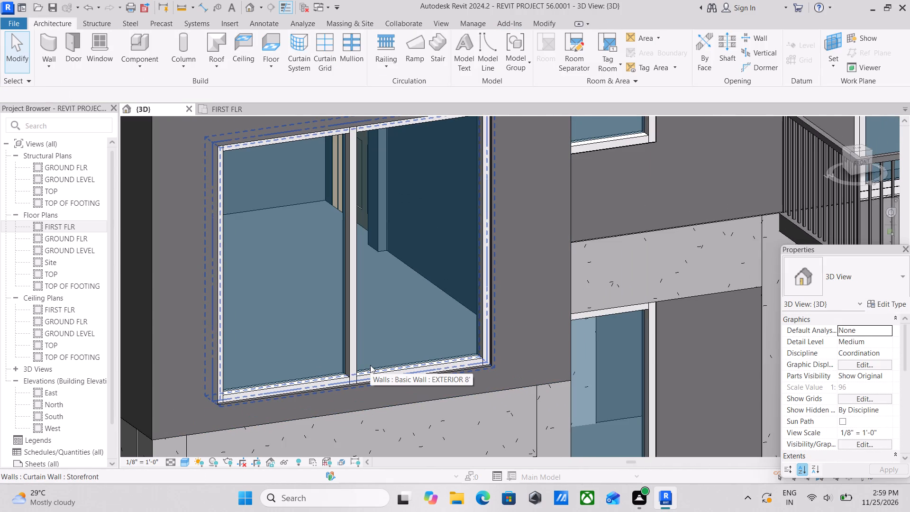
{"action": "middle_click_drag", "start_coordinate": [370, 365], "coordinate": [371, 380]}
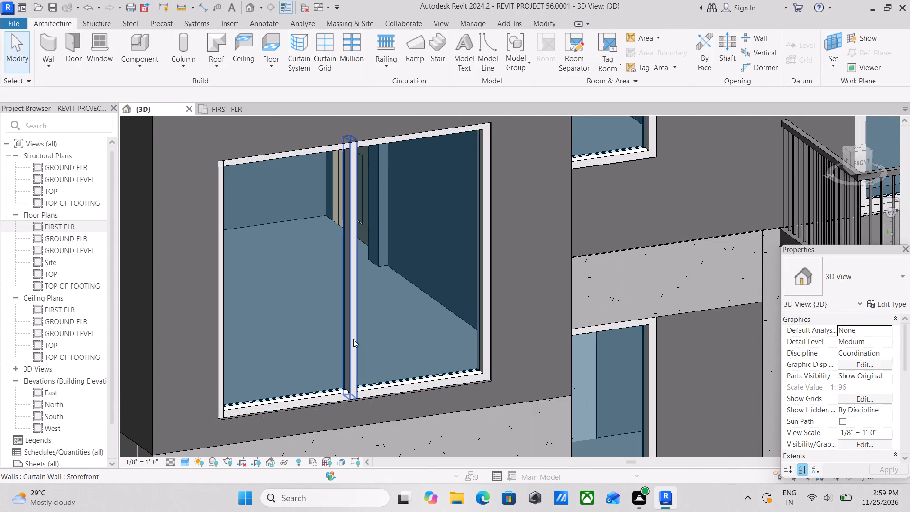
{"action": "left_click", "coordinate": [353, 339]}
{"action": "key", "text": "Escape"}
{"action": "scroll", "coordinate": [353, 339], "scroll_direction": "up", "scroll_amount": 3}
{"action": "key", "text": "Escape"}
{"action": "scroll", "coordinate": [354, 373], "scroll_direction": "up", "scroll_amount": 2}
{"action": "middle_click_drag", "start_coordinate": [354, 381], "coordinate": [361, 377]}
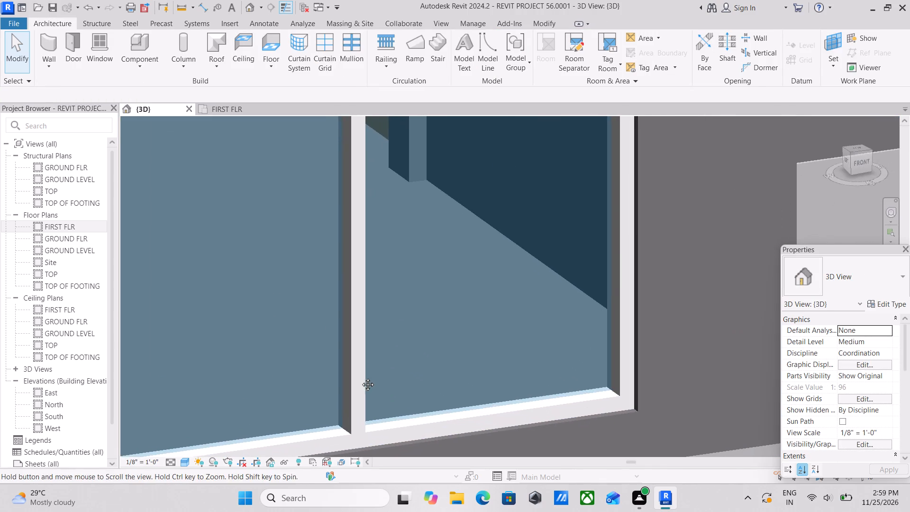
{"action": "middle_click_drag", "start_coordinate": [361, 377], "coordinate": [365, 373]}
{"action": "scroll", "coordinate": [371, 372], "scroll_direction": "down", "scroll_amount": 5}
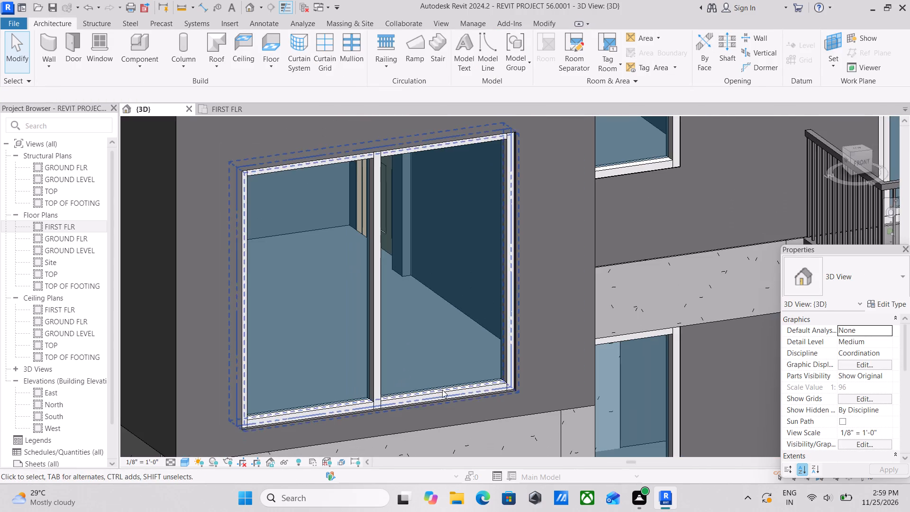
{"action": "scroll", "coordinate": [442, 390], "scroll_direction": "down", "scroll_amount": 7}
{"action": "middle_click_drag", "start_coordinate": [443, 388], "coordinate": [478, 376]}
{"action": "scroll", "coordinate": [478, 376], "scroll_direction": "down", "scroll_amount": 3}
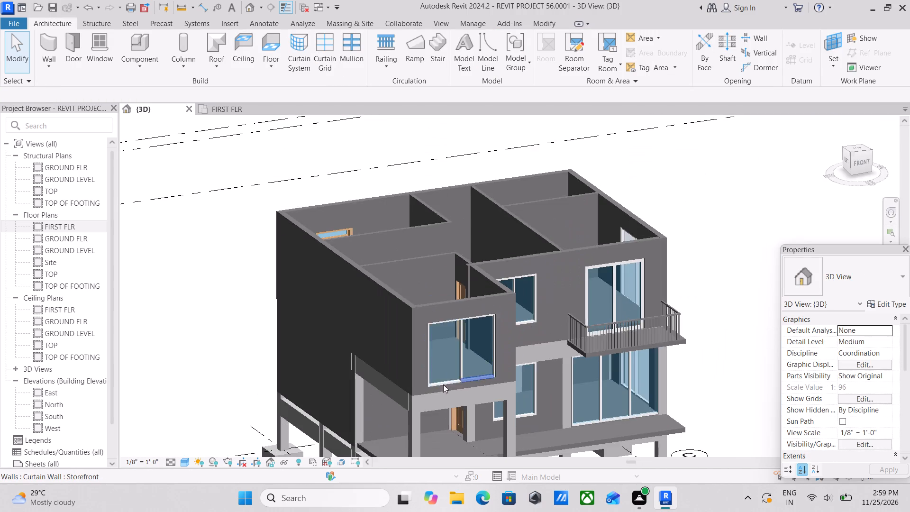
{"action": "scroll", "coordinate": [440, 352], "scroll_direction": "up", "scroll_amount": 3}
{"action": "scroll", "coordinate": [522, 373], "scroll_direction": "up", "scroll_amount": 3}
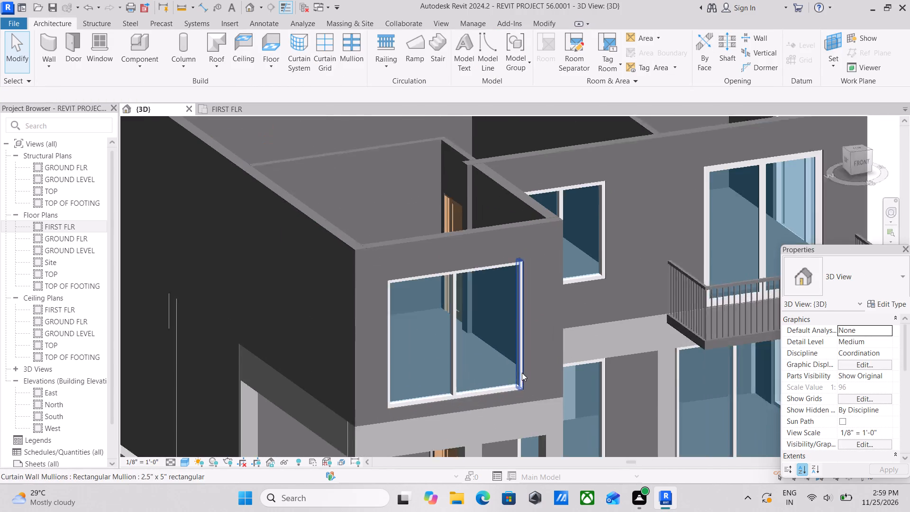
Raise the base edge of the first-floor Storefront curtain wall to about 1'-3" above the FIRST FLR level.
{"action": "left_click", "coordinate": [523, 390]}
{"action": "scroll", "coordinate": [451, 391], "scroll_direction": "up", "scroll_amount": 4}
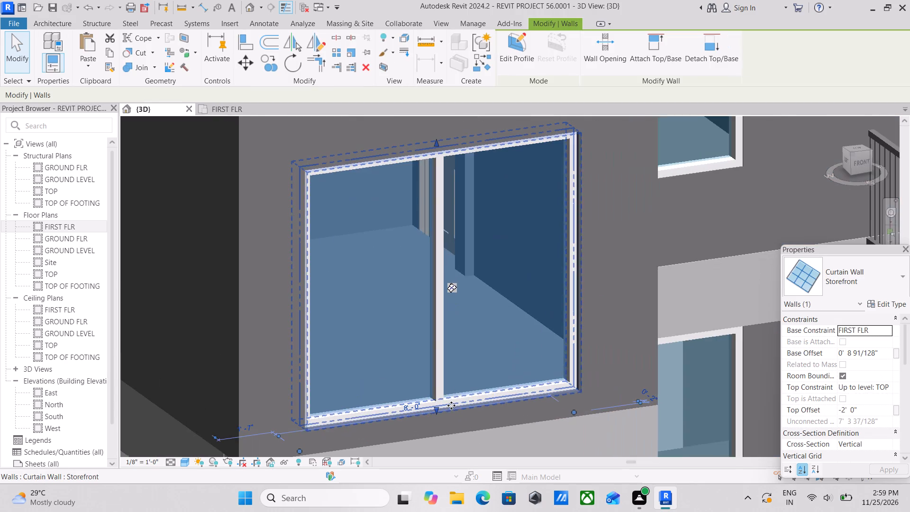
{"action": "scroll", "coordinate": [437, 413], "scroll_direction": "up", "scroll_amount": 10}
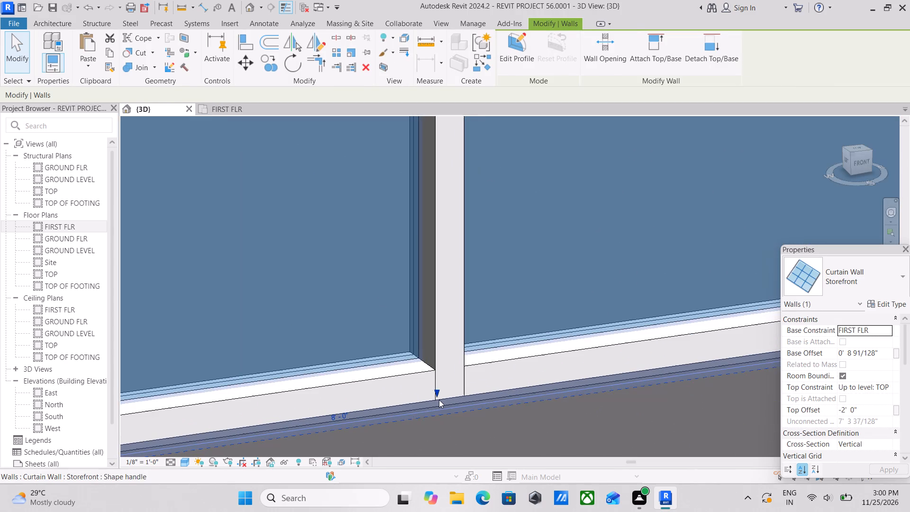
{"action": "key", "text": "Escape"}
{"action": "scroll", "coordinate": [444, 398], "scroll_direction": "down", "scroll_amount": 9}
{"action": "scroll", "coordinate": [642, 360], "scroll_direction": "up", "scroll_amount": 5}
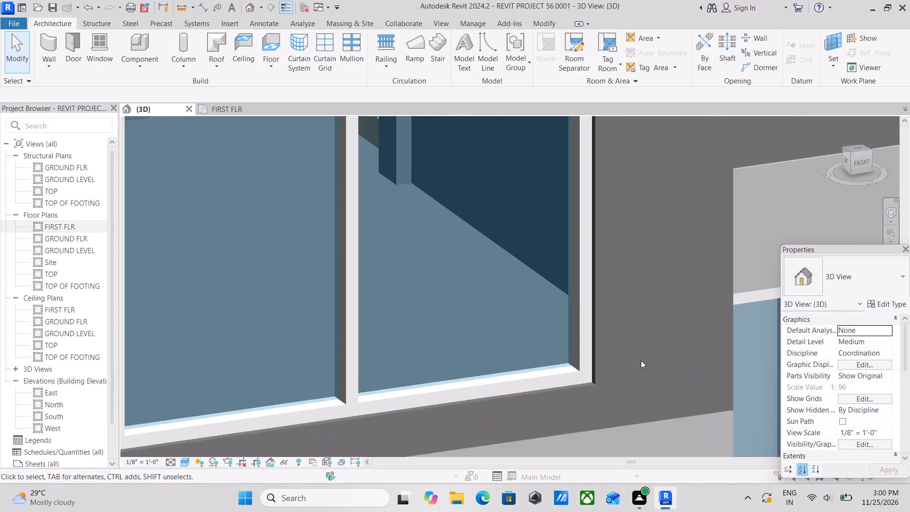
{"action": "scroll", "coordinate": [641, 360], "scroll_direction": "up", "scroll_amount": 6}
{"action": "left_click", "coordinate": [544, 402]}
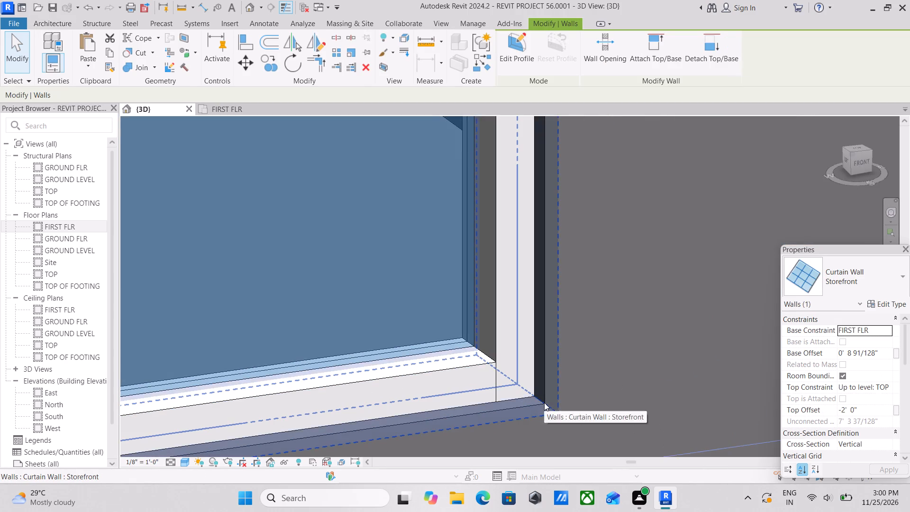
{"action": "scroll", "coordinate": [544, 402], "scroll_direction": "down", "scroll_amount": 5}
{"action": "scroll", "coordinate": [384, 397], "scroll_direction": "down", "scroll_amount": 2}
{"action": "middle_click_drag", "start_coordinate": [386, 392], "coordinate": [470, 290]}
{"action": "scroll", "coordinate": [351, 334], "scroll_direction": "down", "scroll_amount": 3}
{"action": "middle_click_drag", "start_coordinate": [350, 334], "coordinate": [463, 375]}
{"action": "scroll", "coordinate": [399, 376], "scroll_direction": "up", "scroll_amount": 3}
{"action": "left_click_drag", "start_coordinate": [448, 374], "coordinate": [449, 343]}
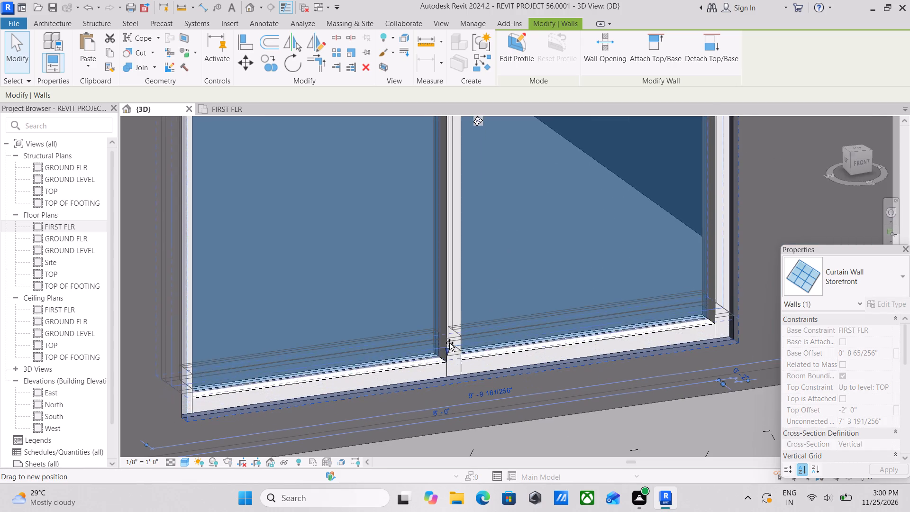
{"action": "left_click_drag", "start_coordinate": [449, 343], "coordinate": [449, 334]}
{"action": "scroll", "coordinate": [449, 334], "scroll_direction": "down", "scroll_amount": 5}
{"action": "key", "text": "Escape"}
{"action": "middle_click_drag", "start_coordinate": [453, 331], "coordinate": [454, 386]}
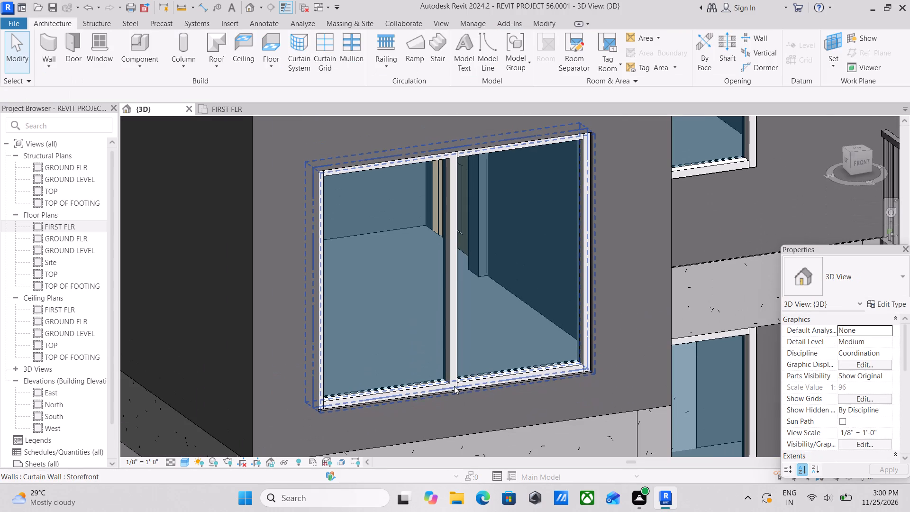
{"action": "middle_click_drag", "start_coordinate": [388, 311], "coordinate": [404, 356]}
{"action": "left_click", "coordinate": [468, 312]}
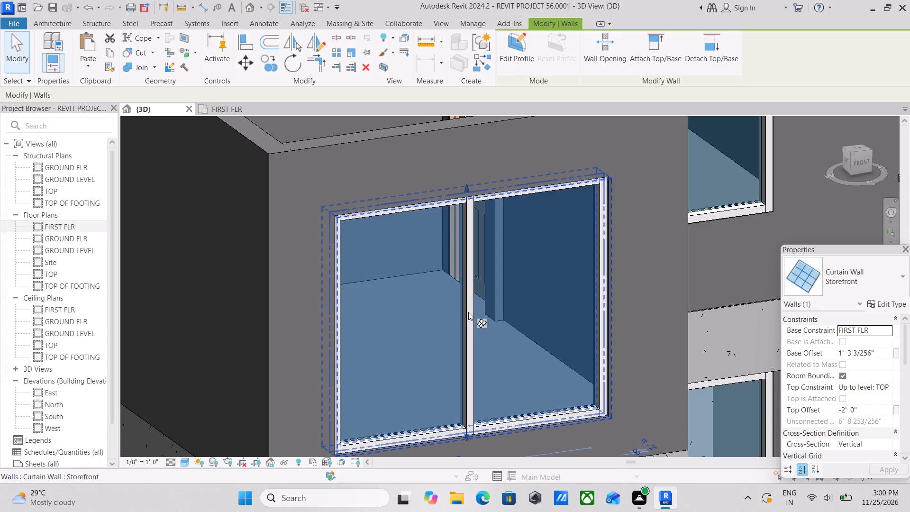
Unpin and delete the central vertical mullion of the first-floor Storefront curtain wall.
{"action": "scroll", "coordinate": [486, 322], "scroll_direction": "up", "scroll_amount": 2}
{"action": "key", "text": "Escape"}
{"action": "middle_click_drag", "start_coordinate": [473, 307], "coordinate": [460, 349]}
{"action": "scroll", "coordinate": [448, 269], "scroll_direction": "up", "scroll_amount": 3}
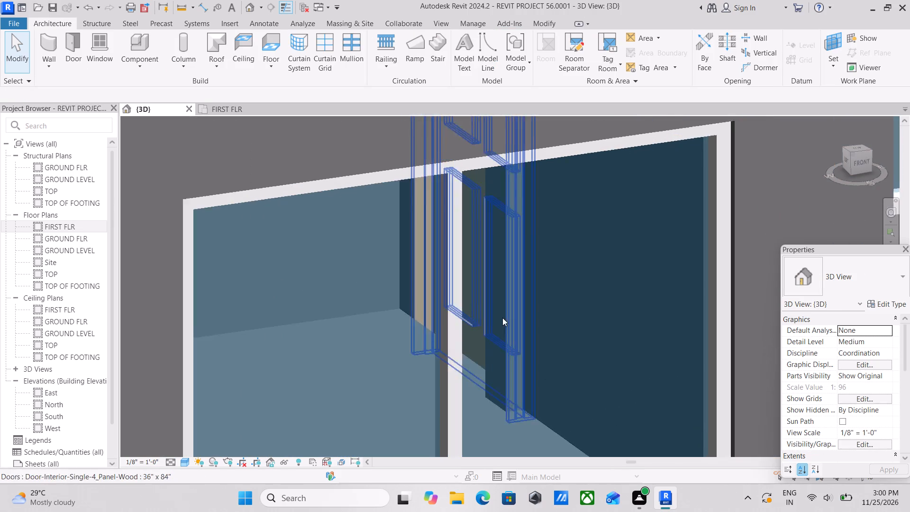
{"action": "scroll", "coordinate": [502, 318], "scroll_direction": "up", "scroll_amount": 1}
{"action": "middle_click_drag", "start_coordinate": [503, 315], "coordinate": [409, 334]}
{"action": "scroll", "coordinate": [391, 335], "scroll_direction": "up", "scroll_amount": 3}
{"action": "key", "text": "Tab"}
{"action": "key", "text": "Tab"}
{"action": "key", "text": "Tab"}
{"action": "key", "text": "Tab"}
{"action": "key", "text": "Tab"}
{"action": "key", "text": "Tab"}
{"action": "key", "text": "Tab"}
{"action": "key", "text": "Tab"}
{"action": "key", "text": "Tab"}
{"action": "key", "text": "Tab"}
{"action": "key", "text": "Tab"}
{"action": "key", "text": "Tab"}
{"action": "key", "text": "Tab"}
{"action": "key", "text": "Tab"}
{"action": "key", "text": "Tab"}
{"action": "key", "text": "Tab"}
{"action": "key", "text": "Tab"}
{"action": "key", "text": "Tab"}
{"action": "key", "text": "Tab"}
{"action": "key", "text": "Tab"}
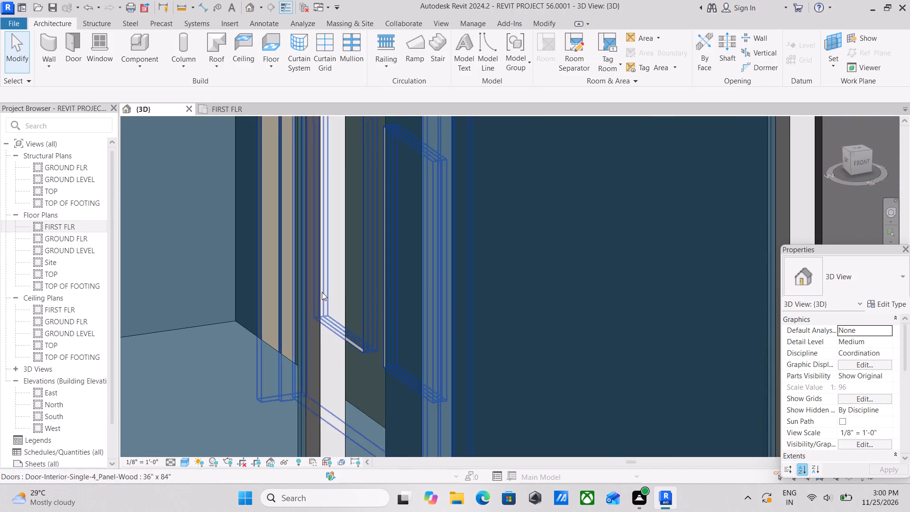
{"action": "scroll", "coordinate": [321, 306], "scroll_direction": "down", "scroll_amount": 4}
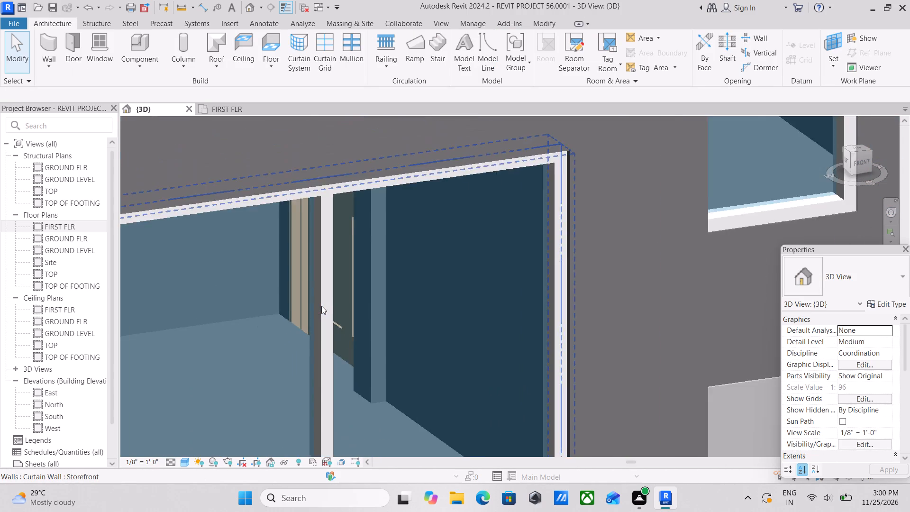
{"action": "scroll", "coordinate": [321, 306], "scroll_direction": "down", "scroll_amount": 3}
{"action": "middle_click_drag", "start_coordinate": [321, 306], "coordinate": [330, 340]}
{"action": "scroll", "coordinate": [330, 340], "scroll_direction": "up", "scroll_amount": 1}
{"action": "middle_click_drag", "start_coordinate": [396, 281], "coordinate": [433, 319]}
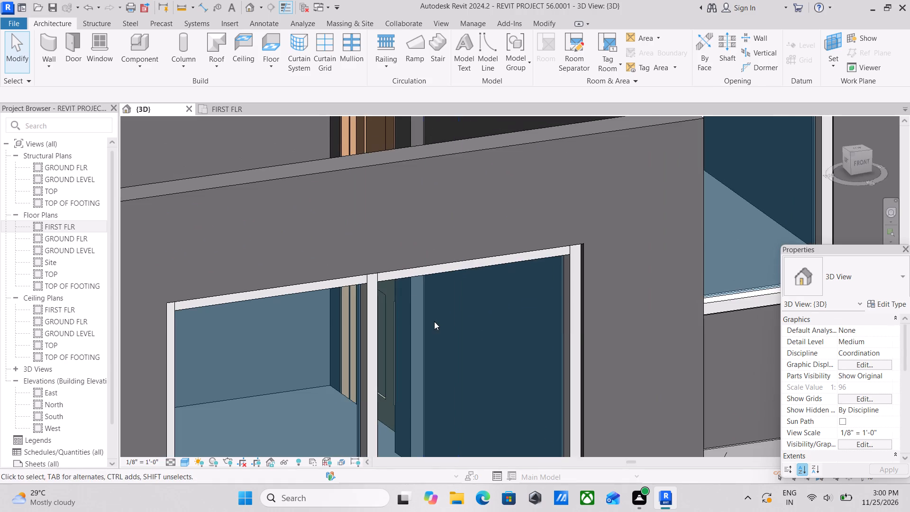
{"action": "scroll", "coordinate": [361, 252], "scroll_direction": "up", "scroll_amount": 14}
{"action": "key", "text": "Tab"}
{"action": "key", "text": "Tab"}
{"action": "key", "text": "Tab"}
{"action": "key", "text": "Tab"}
{"action": "key", "text": "Tab"}
{"action": "key", "text": "Tab"}
{"action": "key", "text": "Tab"}
{"action": "key", "text": "Tab"}
{"action": "key", "text": "Tab"}
{"action": "key", "text": "Tab"}
{"action": "key", "text": "Tab"}
{"action": "key", "text": "Tab"}
{"action": "key", "text": "Tab"}
{"action": "key", "text": "Tab"}
{"action": "key", "text": "Tab"}
{"action": "key", "text": "Tab"}
{"action": "key", "text": "Tab"}
{"action": "key", "text": "Tab"}
{"action": "key", "text": "Tab"}
{"action": "key", "text": "Tab"}
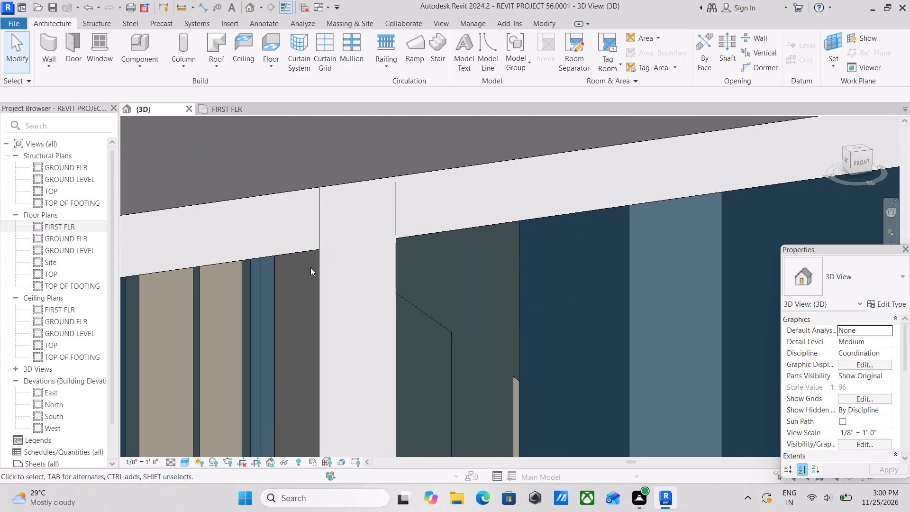
{"action": "left_click", "coordinate": [323, 265]}
{"action": "scroll", "coordinate": [323, 265], "scroll_direction": "down", "scroll_amount": 10}
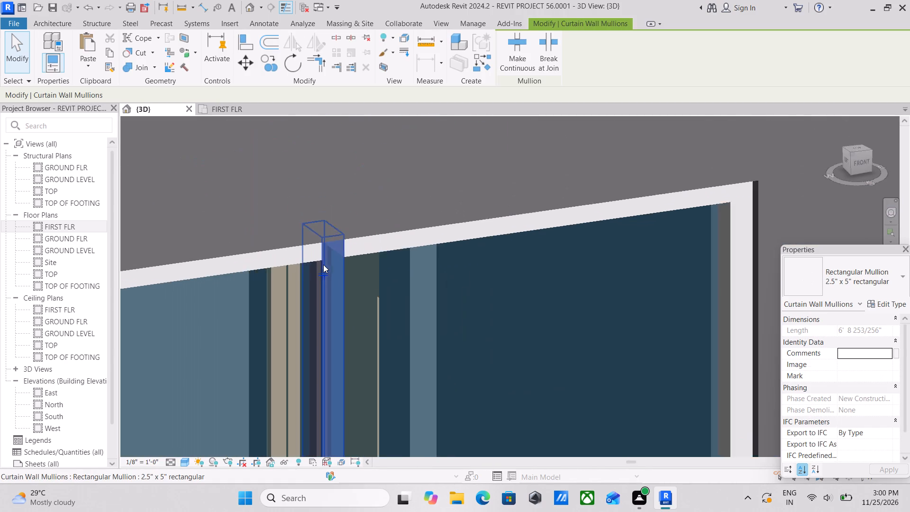
{"action": "scroll", "coordinate": [333, 340], "scroll_direction": "down", "scroll_amount": 4}
{"action": "middle_click_drag", "start_coordinate": [333, 340], "coordinate": [362, 236]}
{"action": "scroll", "coordinate": [364, 231], "scroll_direction": "up", "scroll_amount": 1}
{"action": "scroll", "coordinate": [363, 389], "scroll_direction": "up", "scroll_amount": 6}
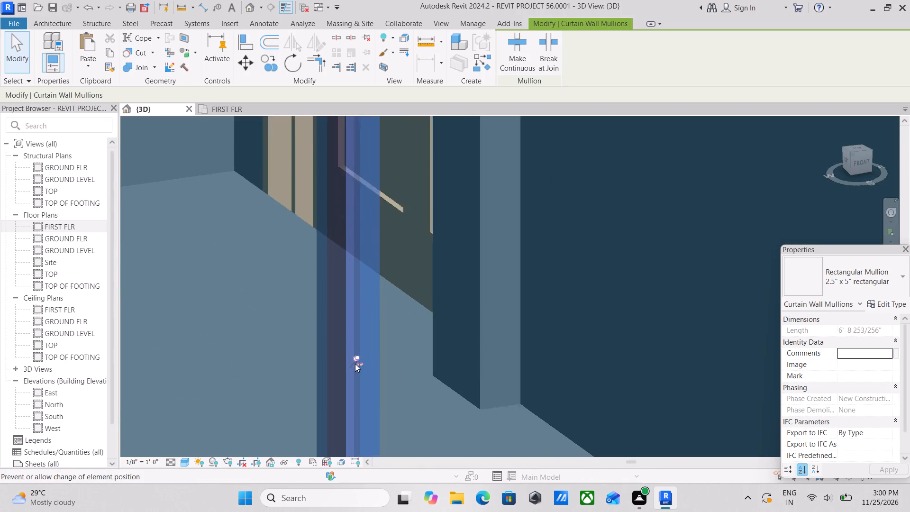
{"action": "scroll", "coordinate": [355, 364], "scroll_direction": "up", "scroll_amount": 5}
{"action": "left_click", "coordinate": [357, 355]}
{"action": "right_click", "coordinate": [357, 355]}
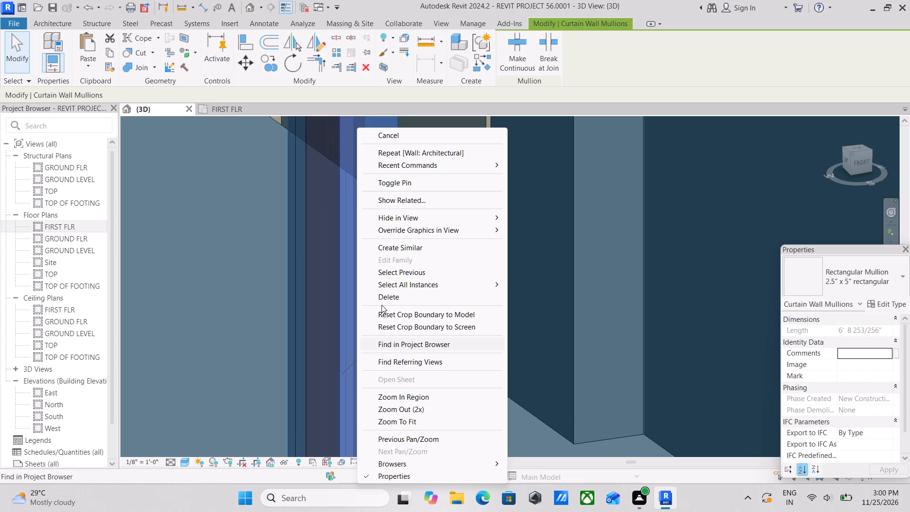
{"action": "left_click", "coordinate": [397, 294]}
Unpin and delete the vertical curtain grid line left at the middle of the Storefront glazing.
{"action": "scroll", "coordinate": [397, 294], "scroll_direction": "down", "scroll_amount": 4}
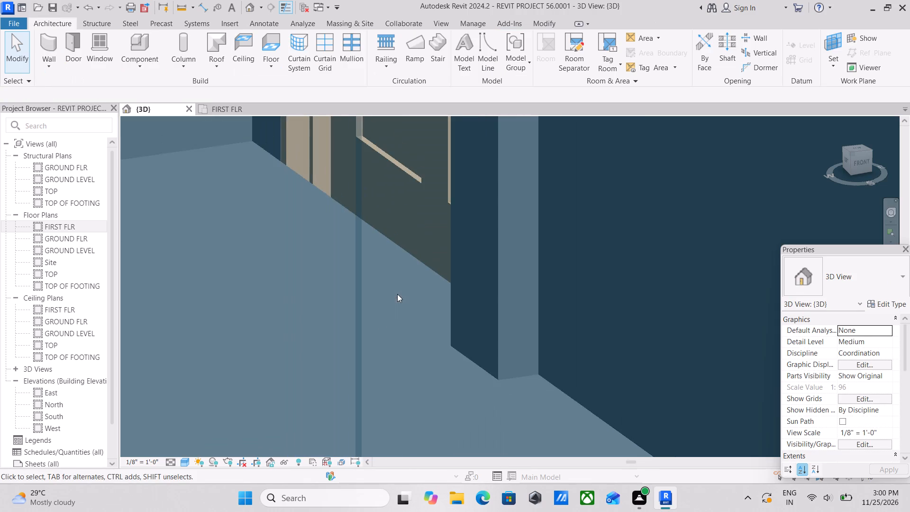
{"action": "scroll", "coordinate": [370, 317], "scroll_direction": "down", "scroll_amount": 5}
{"action": "left_click", "coordinate": [366, 334]}
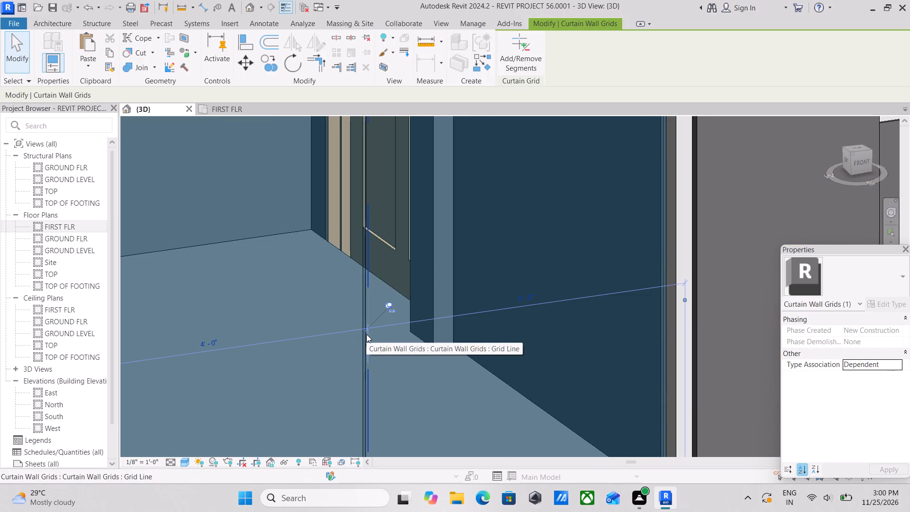
{"action": "left_click", "coordinate": [392, 305]}
{"action": "scroll", "coordinate": [356, 355], "scroll_direction": "up", "scroll_amount": 2}
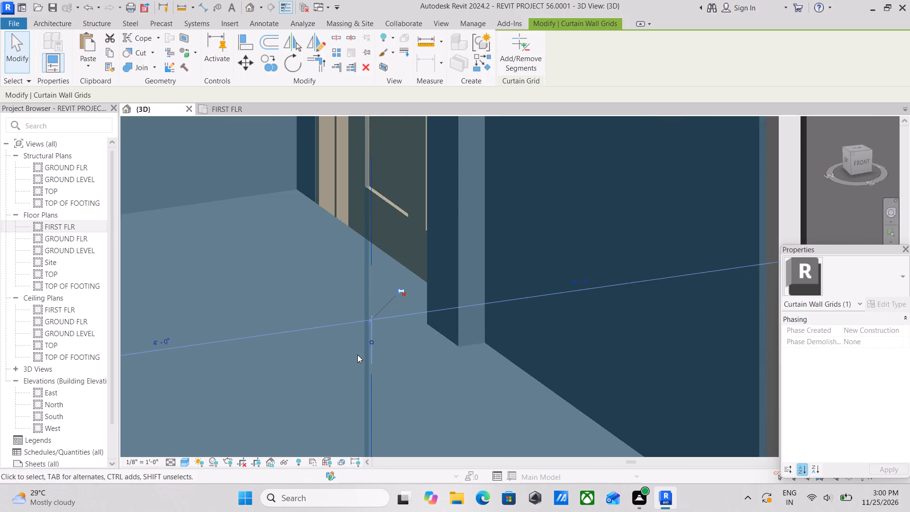
{"action": "scroll", "coordinate": [357, 355], "scroll_direction": "up", "scroll_amount": 9}
{"action": "left_click", "coordinate": [382, 341]}
{"action": "right_click", "coordinate": [382, 341]}
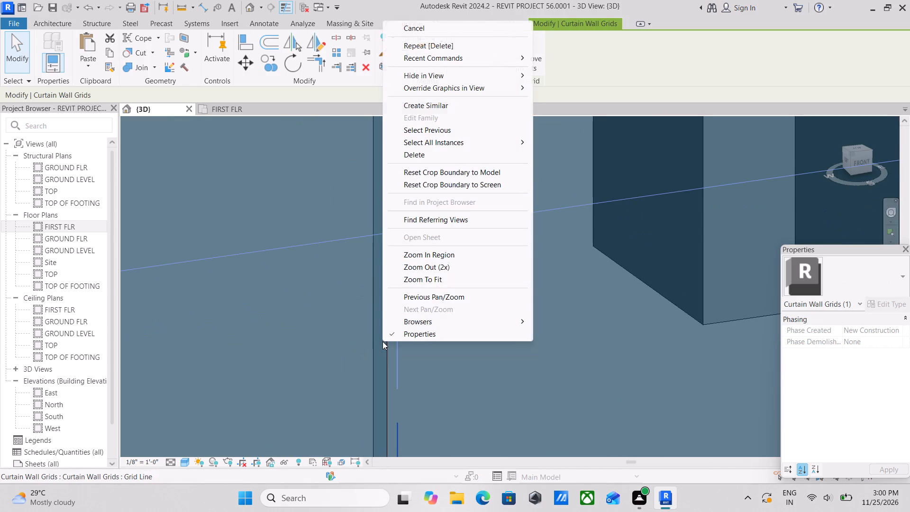
{"action": "left_click", "coordinate": [454, 150]}
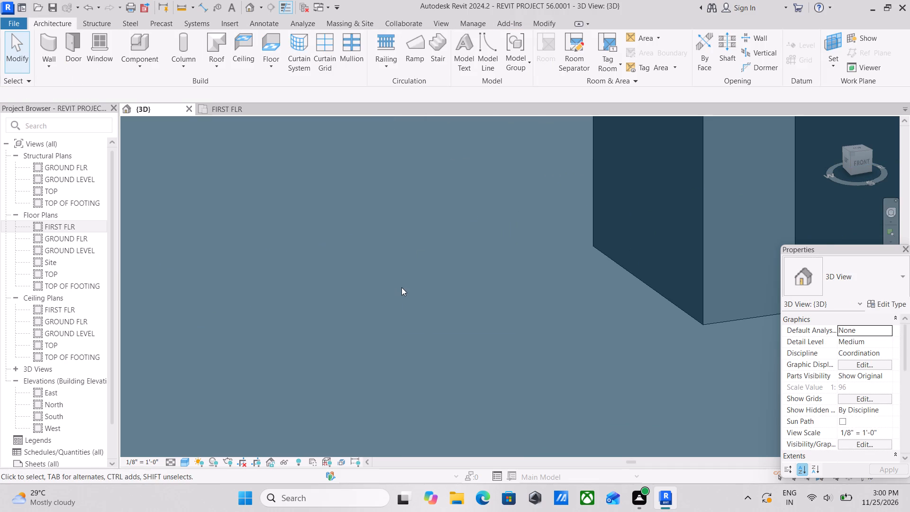
Add a horizontal curtain grid line across the whole Storefront window, 1'-6" above its bottom edge.
{"action": "scroll", "coordinate": [401, 287], "scroll_direction": "down", "scroll_amount": 10}
{"action": "scroll", "coordinate": [362, 310], "scroll_direction": "down", "scroll_amount": 4}
{"action": "middle_click_drag", "start_coordinate": [360, 311], "coordinate": [498, 256]}
{"action": "scroll", "coordinate": [499, 256], "scroll_direction": "down", "scroll_amount": 3}
{"action": "middle_click_drag", "start_coordinate": [488, 274], "coordinate": [455, 324]}
{"action": "scroll", "coordinate": [488, 274], "scroll_direction": "down", "scroll_amount": 1}
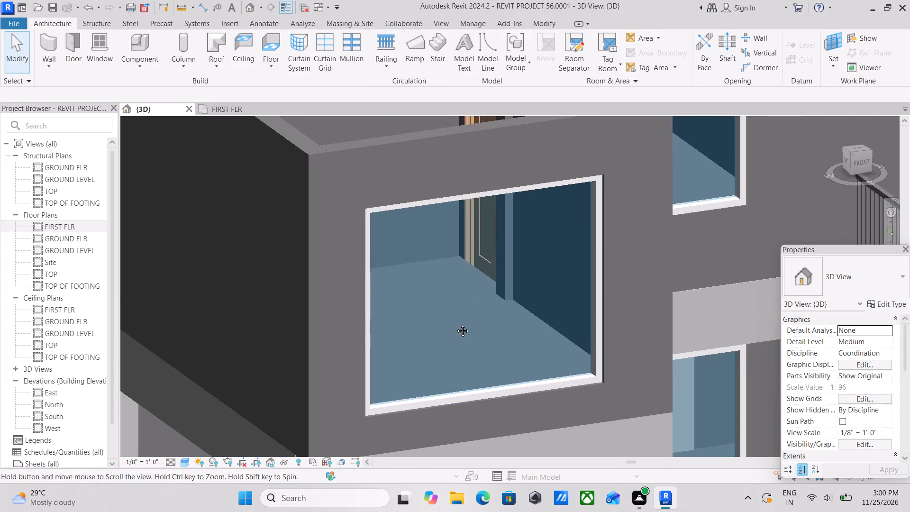
{"action": "middle_click_drag", "start_coordinate": [455, 324], "coordinate": [455, 324]}
{"action": "middle_click_drag", "start_coordinate": [455, 324], "coordinate": [405, 372]}
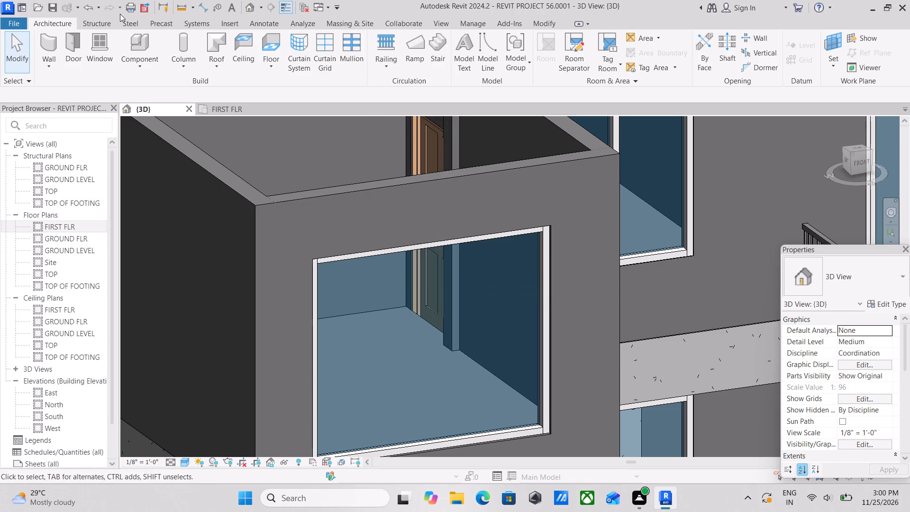
{"action": "left_click", "coordinate": [322, 56]}
{"action": "middle_click_drag", "start_coordinate": [429, 404], "coordinate": [439, 324]}
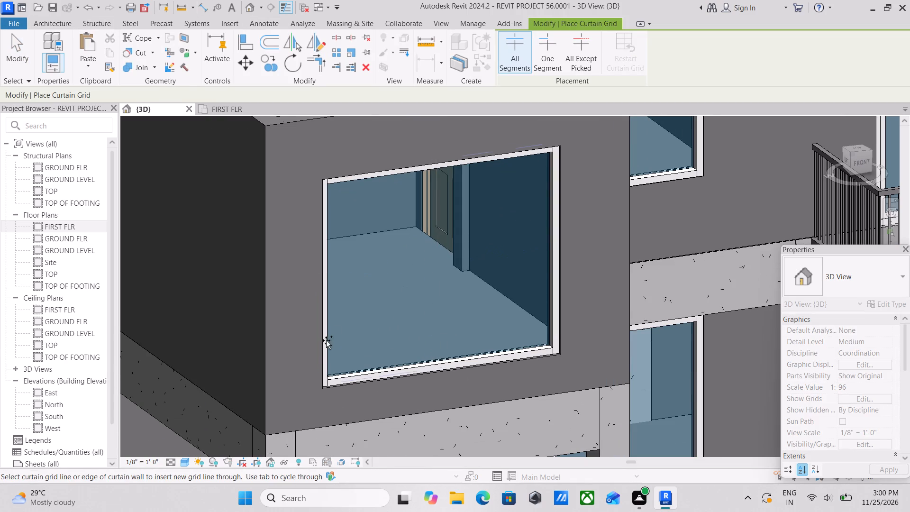
{"action": "scroll", "coordinate": [324, 343], "scroll_direction": "up", "scroll_amount": 3}
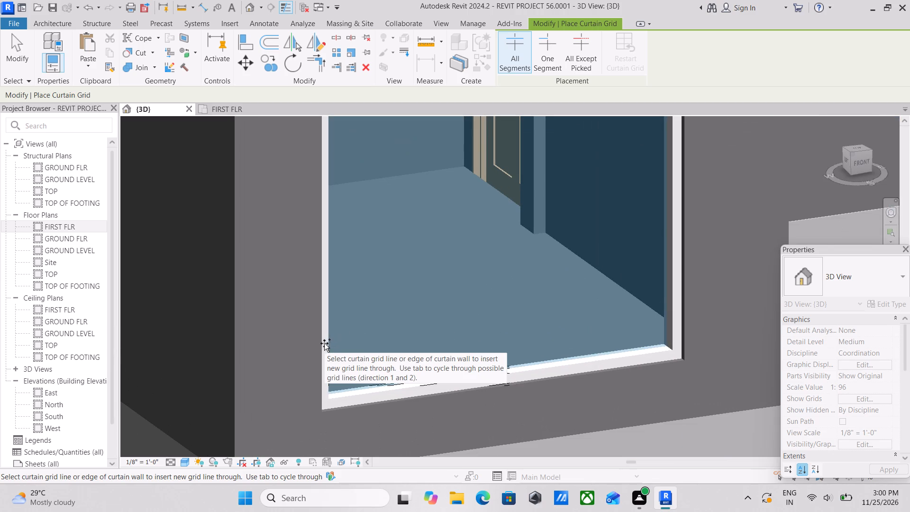
{"action": "scroll", "coordinate": [330, 341], "scroll_direction": "down", "scroll_amount": 4}
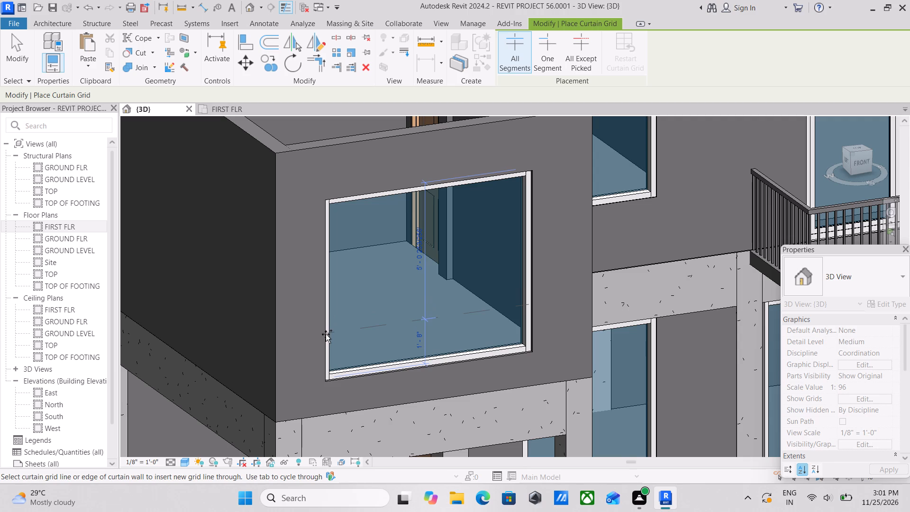
{"action": "scroll", "coordinate": [326, 338], "scroll_direction": "up", "scroll_amount": 2}
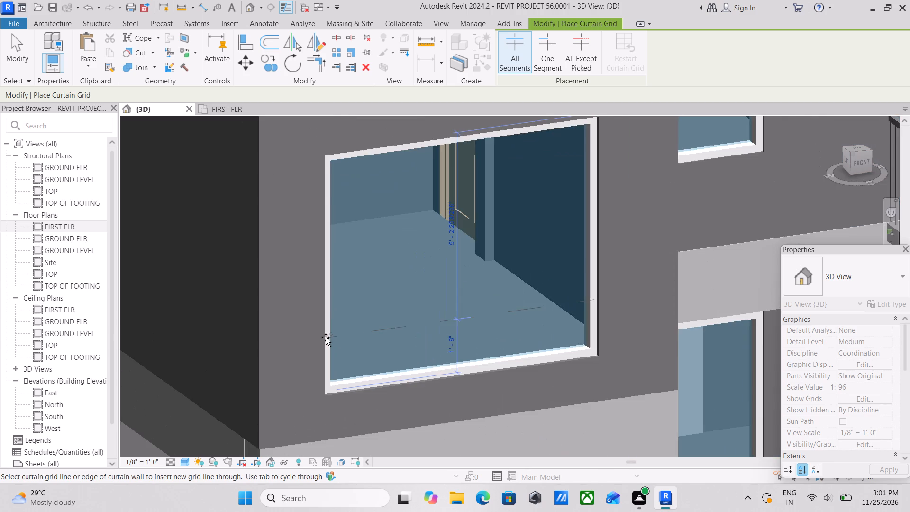
{"action": "scroll", "coordinate": [326, 338], "scroll_direction": "up", "scroll_amount": 1}
{"action": "scroll", "coordinate": [326, 341], "scroll_direction": "down", "scroll_amount": 3}
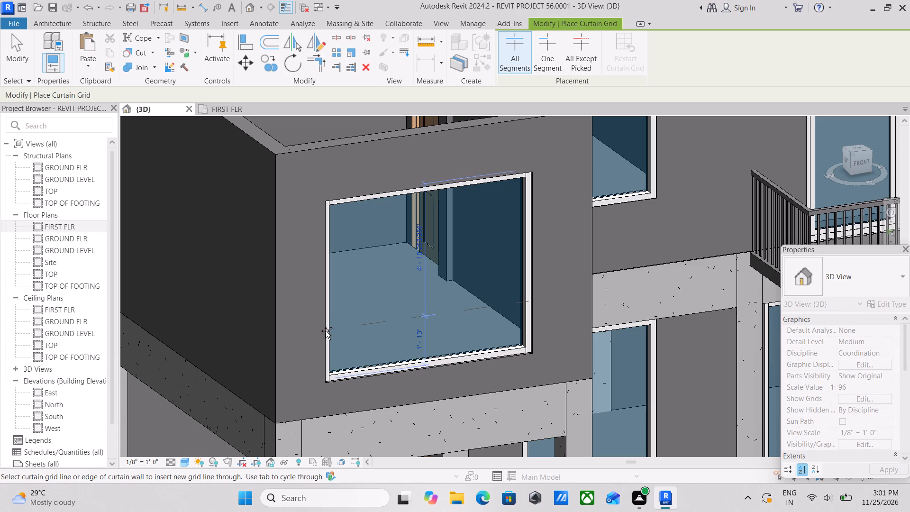
{"action": "scroll", "coordinate": [326, 334], "scroll_direction": "up", "scroll_amount": 1}
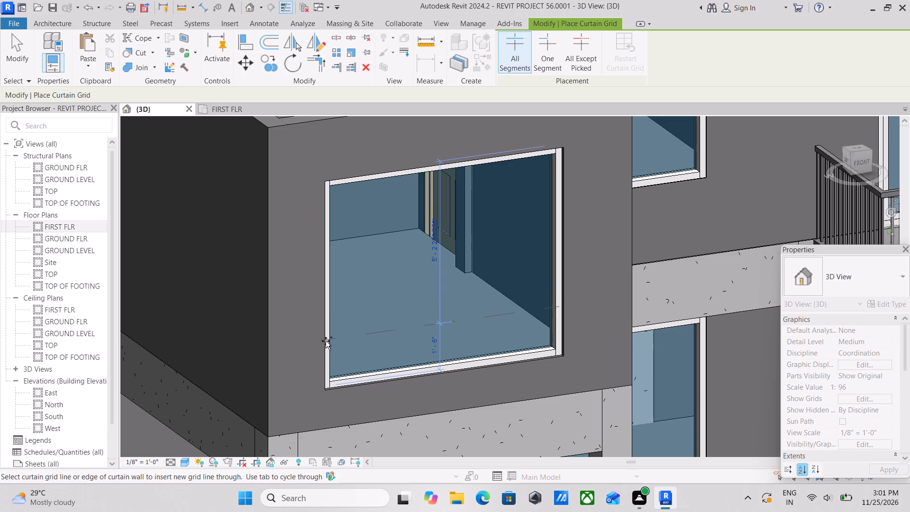
{"action": "left_click", "coordinate": [326, 341]}
{"action": "key", "text": "Escape"}
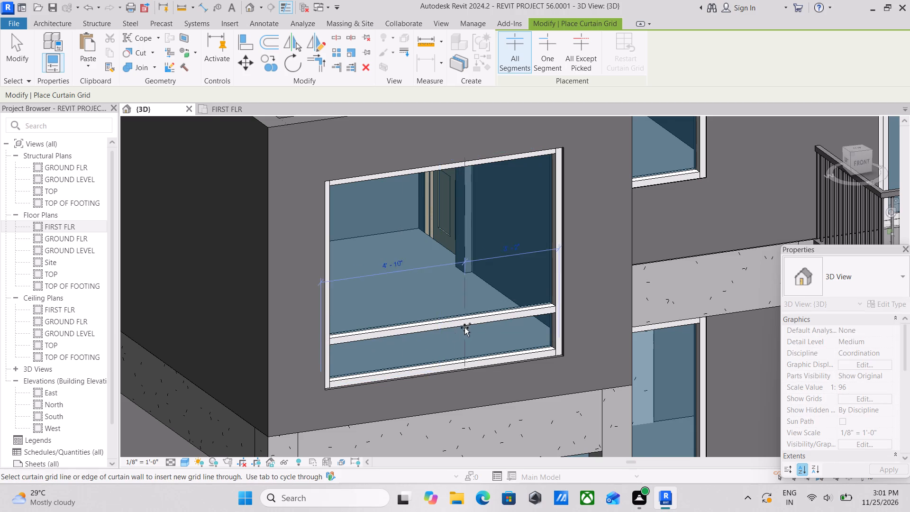
{"action": "key", "text": "Escape"}
Add a vertical curtain grid line through all segments of the Storefront window, 1'-9" from its left edge seen from the front.
{"action": "scroll", "coordinate": [464, 329], "scroll_direction": "down", "scroll_amount": 2}
{"action": "middle_click_drag", "start_coordinate": [440, 343], "coordinate": [375, 366], "text": "shift"}
{"action": "middle_click_drag", "start_coordinate": [364, 346], "coordinate": [392, 415]}
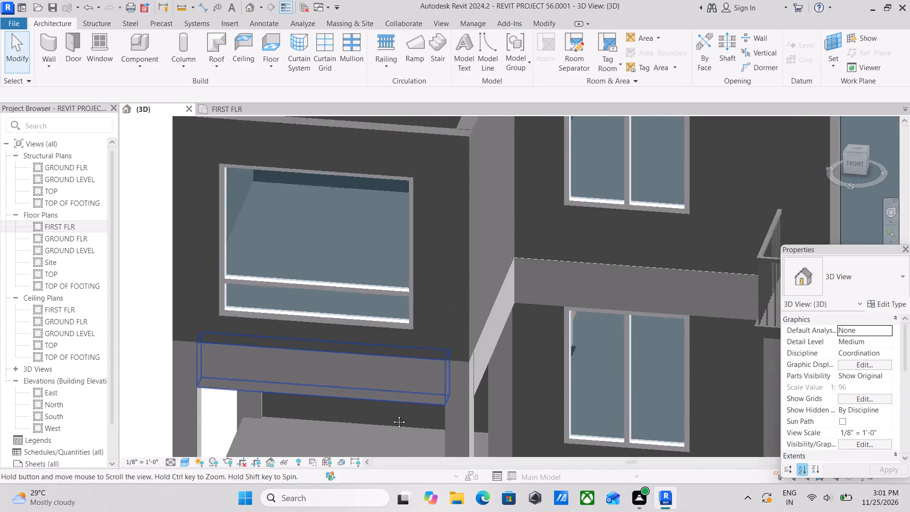
{"action": "middle_click_drag", "start_coordinate": [392, 415], "coordinate": [404, 447]}
{"action": "middle_click_drag", "start_coordinate": [267, 280], "coordinate": [303, 335]}
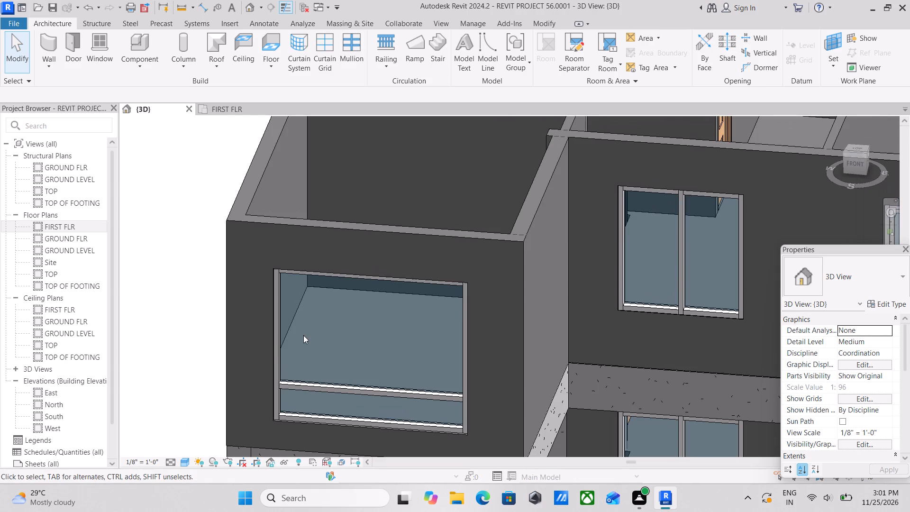
{"action": "left_click", "coordinate": [320, 55]}
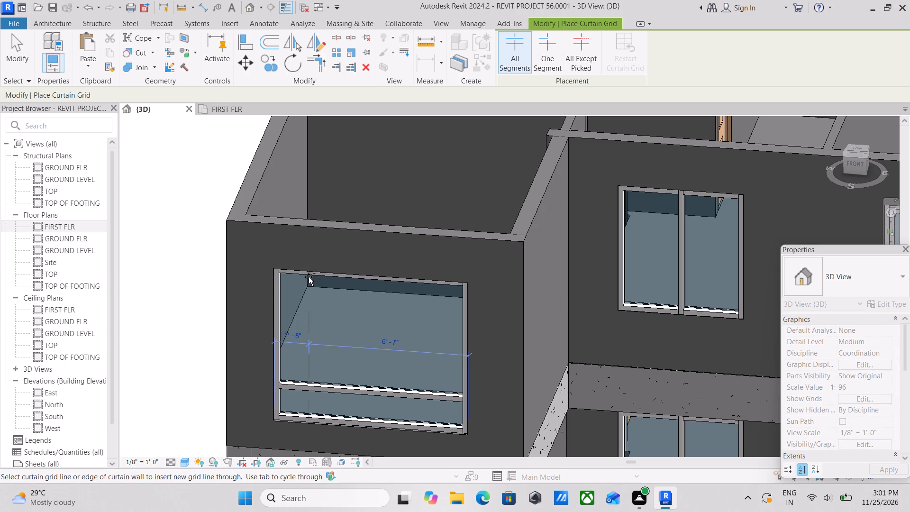
{"action": "left_click", "coordinate": [316, 276]}
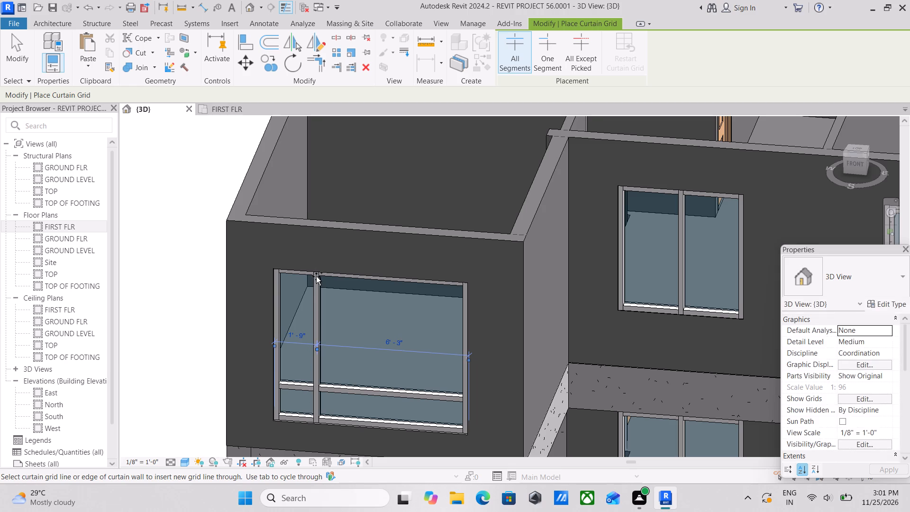
{"action": "key", "text": "Escape"}
{"action": "key", "text": "Escape"}
{"action": "key", "text": "Escape"}
{"action": "key", "text": "Escape"}
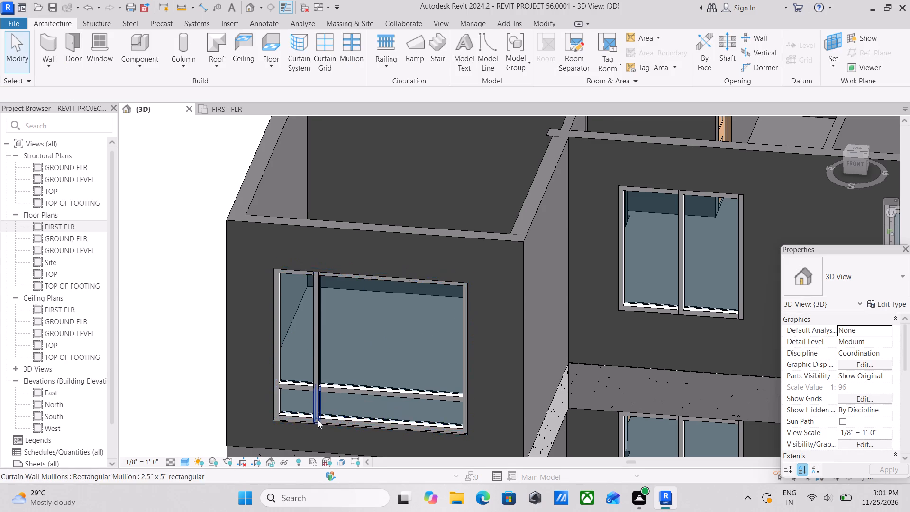
Unpin the upper segment of the vertical mullion in the first-floor Storefront window.
{"action": "scroll", "coordinate": [308, 410], "scroll_direction": "up", "scroll_amount": 1}
{"action": "left_click", "coordinate": [320, 404]}
{"action": "scroll", "coordinate": [321, 402], "scroll_direction": "up", "scroll_amount": 2}
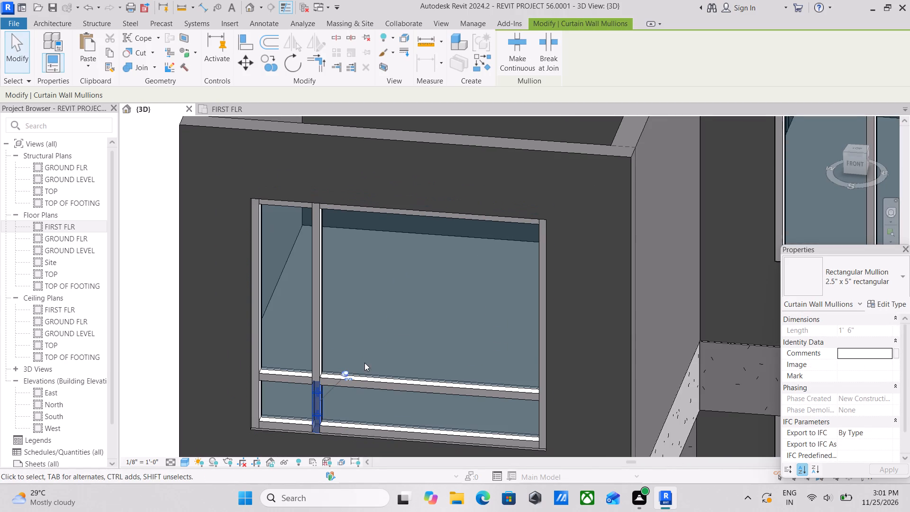
{"action": "key", "text": "Escape"}
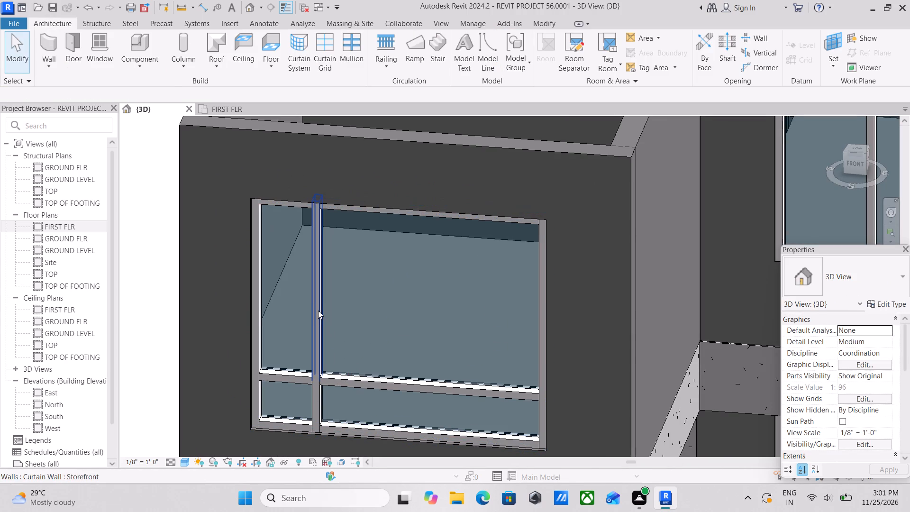
{"action": "left_click", "coordinate": [318, 309]}
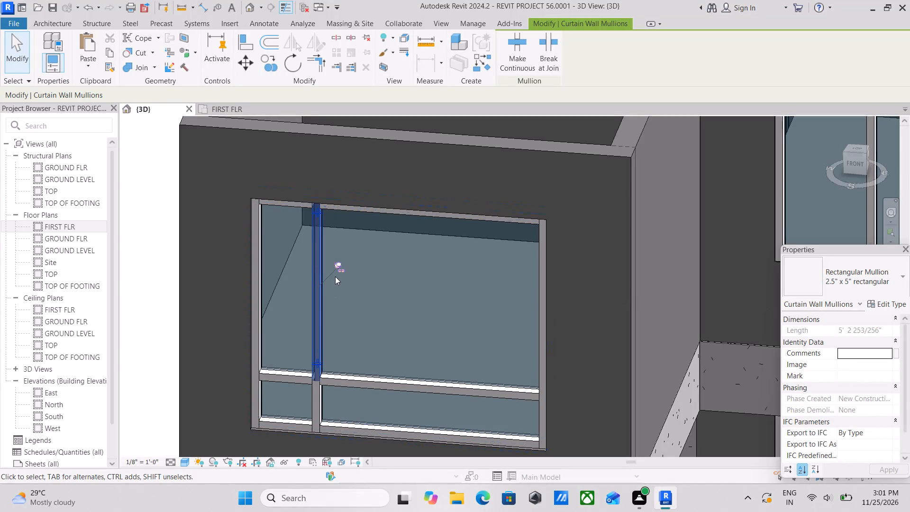
{"action": "left_click", "coordinate": [336, 267]}
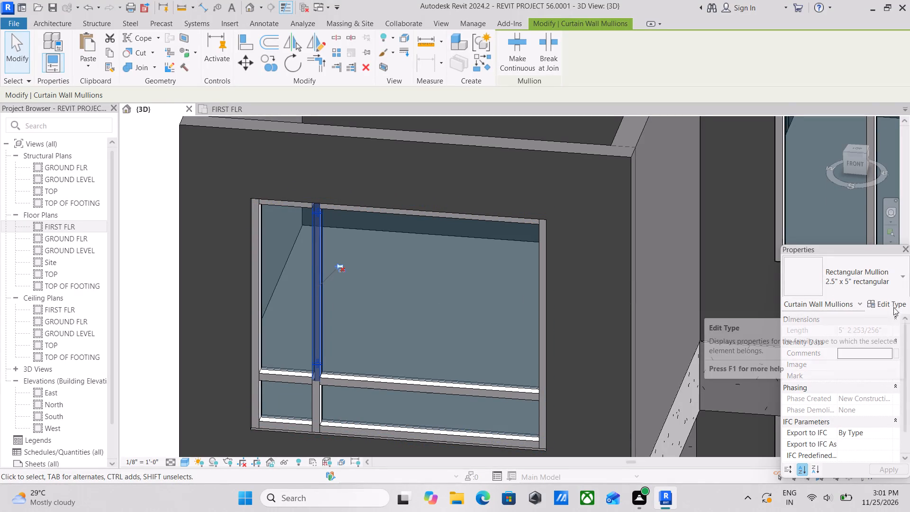
Examine the type parameters of the 2.5" x 5" rectangular mullion, including its profile, position, thickness, material and side widths.
{"action": "left_click", "coordinate": [895, 299]}
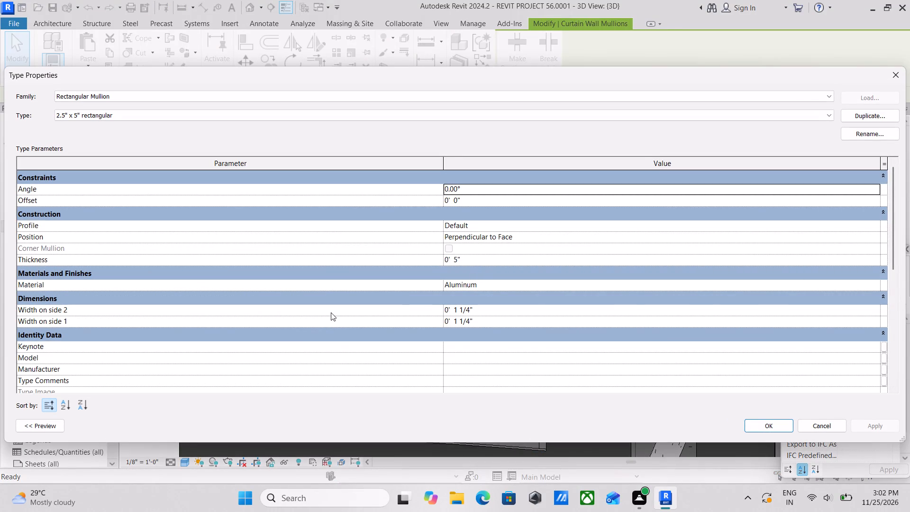
{"action": "scroll", "coordinate": [331, 314], "scroll_direction": "down", "scroll_amount": 2}
{"action": "scroll", "coordinate": [535, 325], "scroll_direction": "down", "scroll_amount": 3}
{"action": "scroll", "coordinate": [529, 333], "scroll_direction": "up", "scroll_amount": 2}
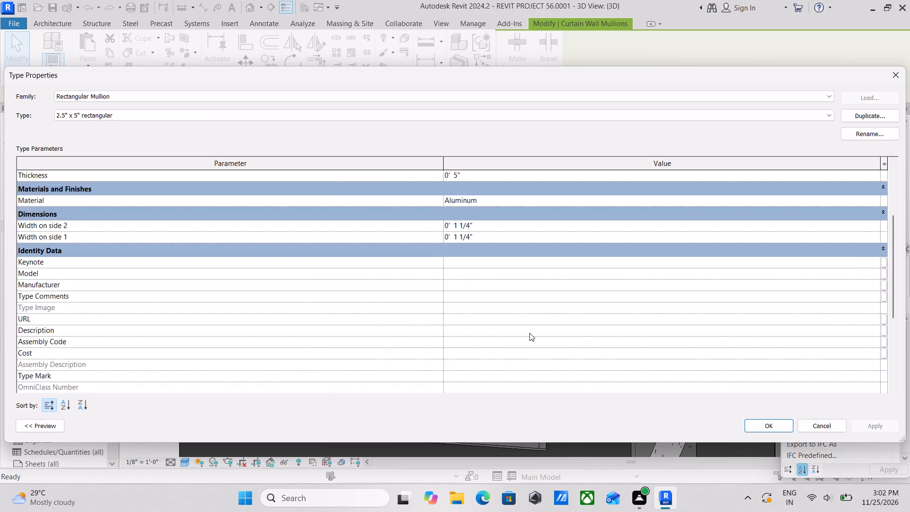
{"action": "scroll", "coordinate": [529, 333], "scroll_direction": "down", "scroll_amount": 6}
{"action": "scroll", "coordinate": [528, 338], "scroll_direction": "up", "scroll_amount": 10}
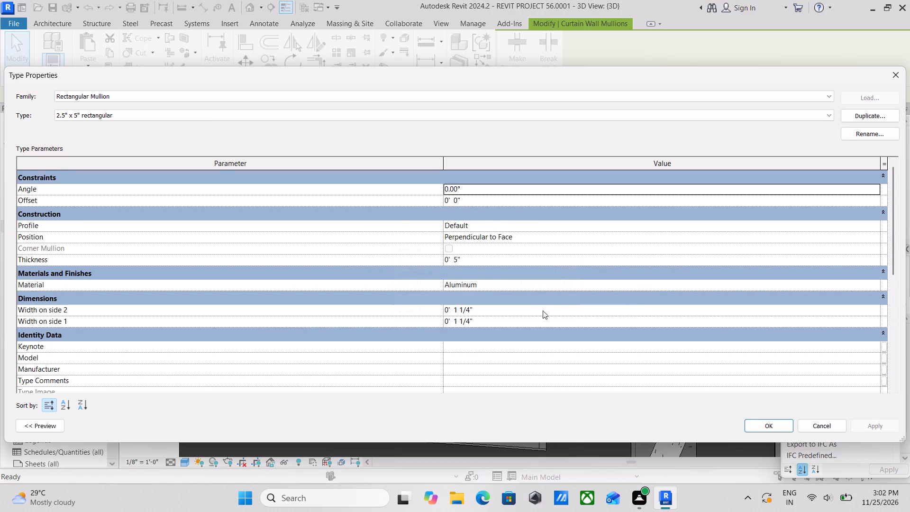
{"action": "scroll", "coordinate": [535, 312], "scroll_direction": "down", "scroll_amount": 3}
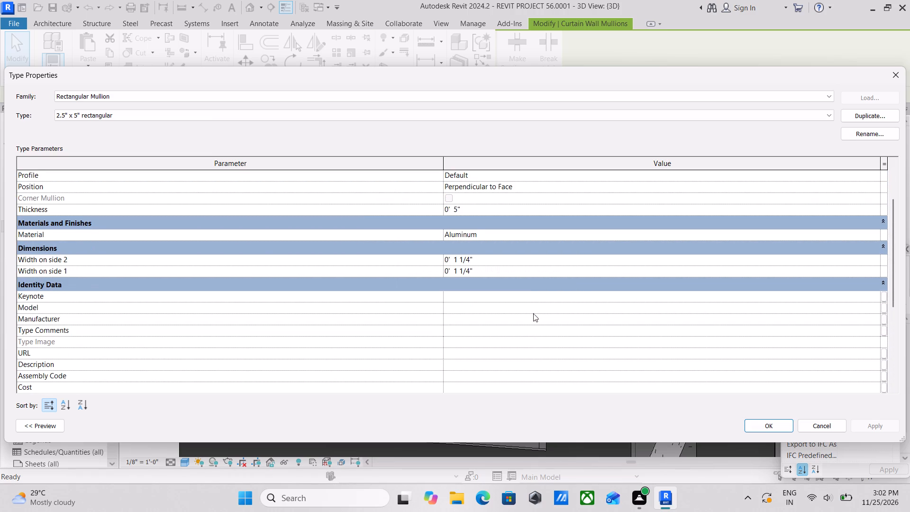
{"action": "scroll", "coordinate": [489, 328], "scroll_direction": "down", "scroll_amount": 2}
{"action": "scroll", "coordinate": [539, 358], "scroll_direction": "up", "scroll_amount": 2}
{"action": "scroll", "coordinate": [473, 318], "scroll_direction": "up", "scroll_amount": 3}
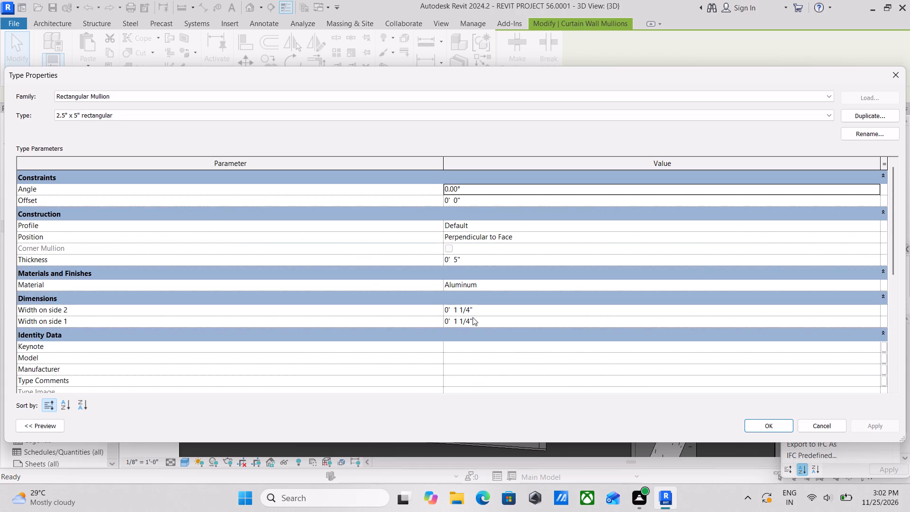
{"action": "scroll", "coordinate": [476, 310], "scroll_direction": "up", "scroll_amount": 3}
{"action": "scroll", "coordinate": [456, 351], "scroll_direction": "down", "scroll_amount": 3}
{"action": "scroll", "coordinate": [456, 351], "scroll_direction": "up", "scroll_amount": 2}
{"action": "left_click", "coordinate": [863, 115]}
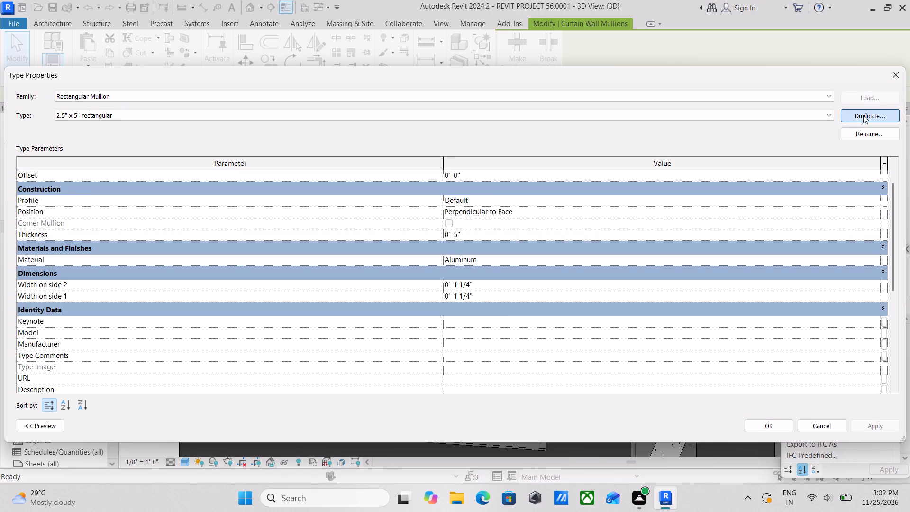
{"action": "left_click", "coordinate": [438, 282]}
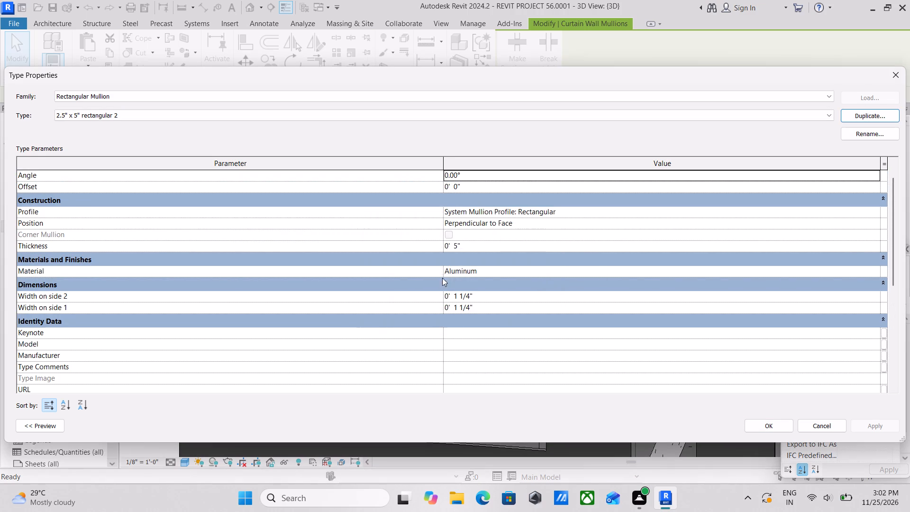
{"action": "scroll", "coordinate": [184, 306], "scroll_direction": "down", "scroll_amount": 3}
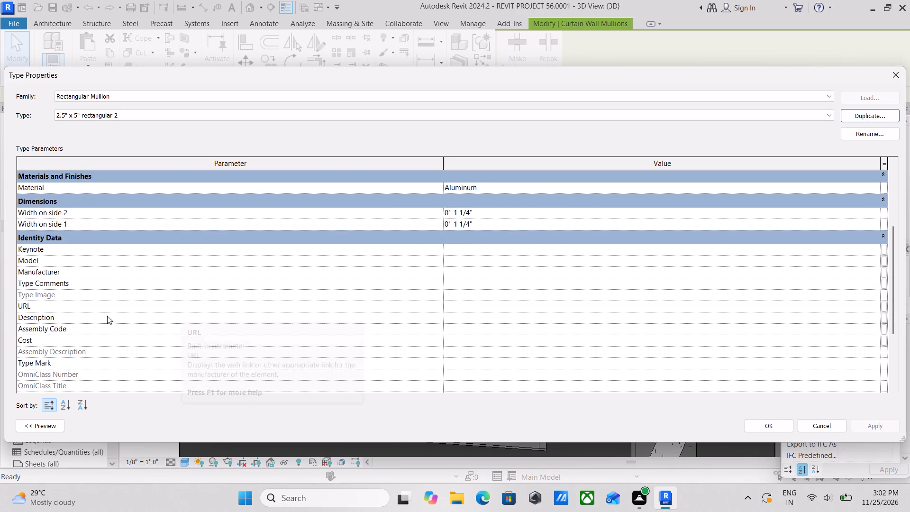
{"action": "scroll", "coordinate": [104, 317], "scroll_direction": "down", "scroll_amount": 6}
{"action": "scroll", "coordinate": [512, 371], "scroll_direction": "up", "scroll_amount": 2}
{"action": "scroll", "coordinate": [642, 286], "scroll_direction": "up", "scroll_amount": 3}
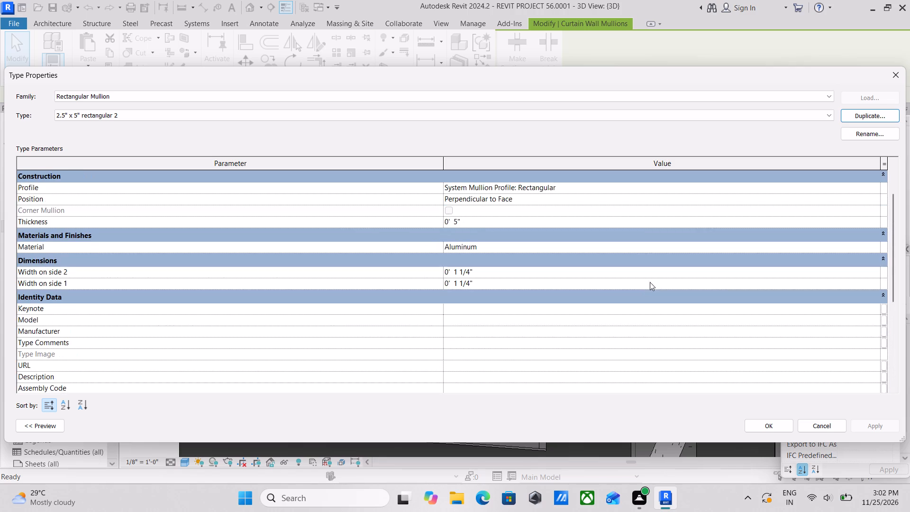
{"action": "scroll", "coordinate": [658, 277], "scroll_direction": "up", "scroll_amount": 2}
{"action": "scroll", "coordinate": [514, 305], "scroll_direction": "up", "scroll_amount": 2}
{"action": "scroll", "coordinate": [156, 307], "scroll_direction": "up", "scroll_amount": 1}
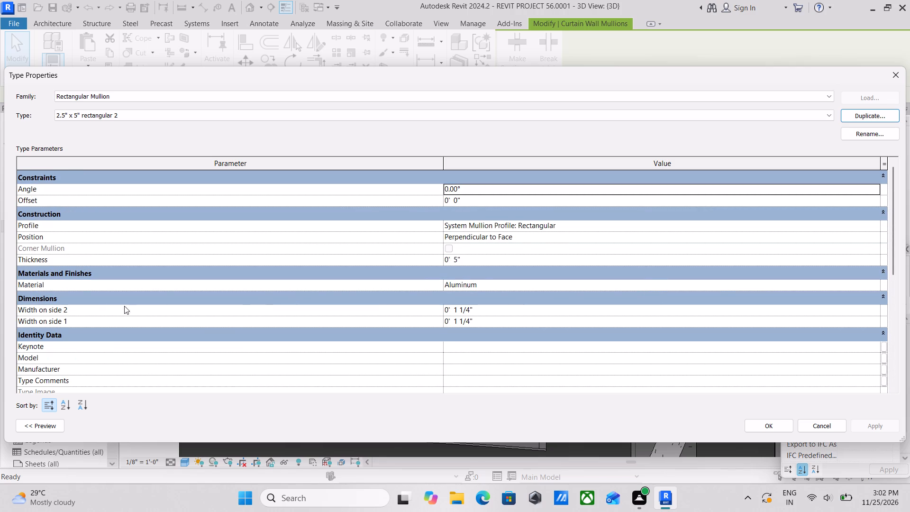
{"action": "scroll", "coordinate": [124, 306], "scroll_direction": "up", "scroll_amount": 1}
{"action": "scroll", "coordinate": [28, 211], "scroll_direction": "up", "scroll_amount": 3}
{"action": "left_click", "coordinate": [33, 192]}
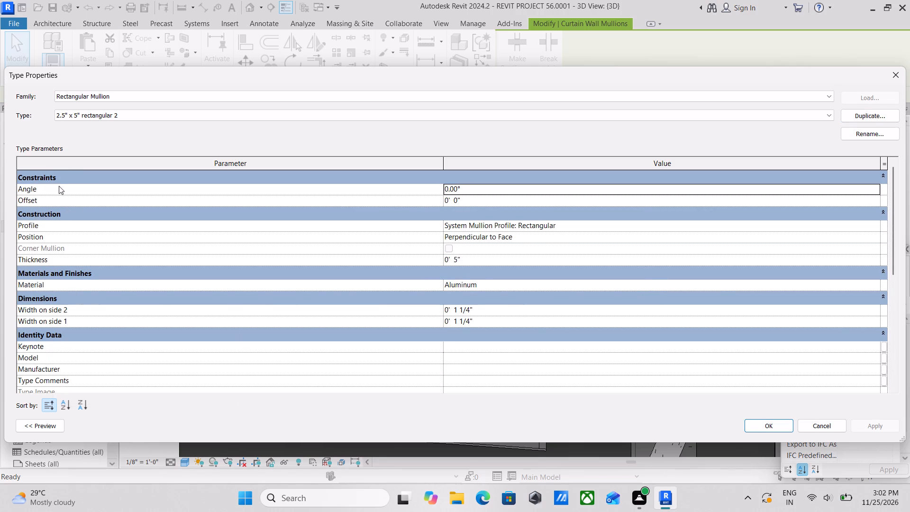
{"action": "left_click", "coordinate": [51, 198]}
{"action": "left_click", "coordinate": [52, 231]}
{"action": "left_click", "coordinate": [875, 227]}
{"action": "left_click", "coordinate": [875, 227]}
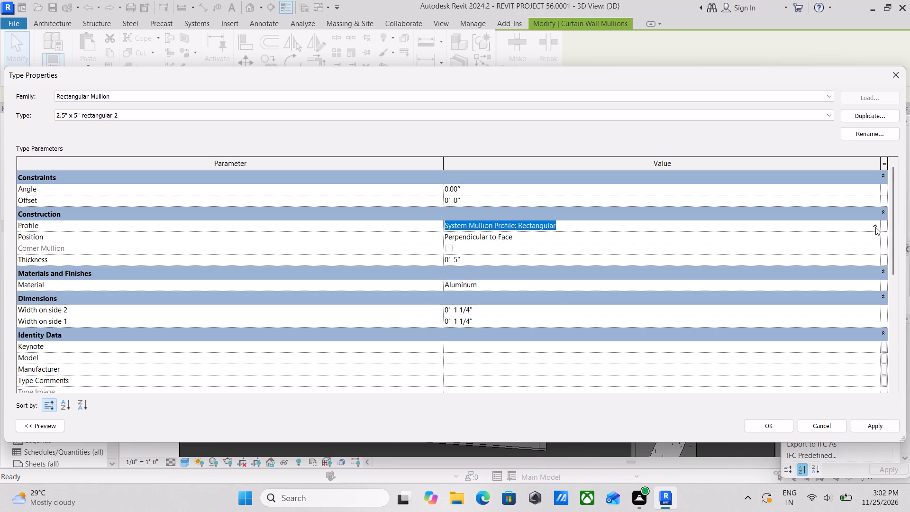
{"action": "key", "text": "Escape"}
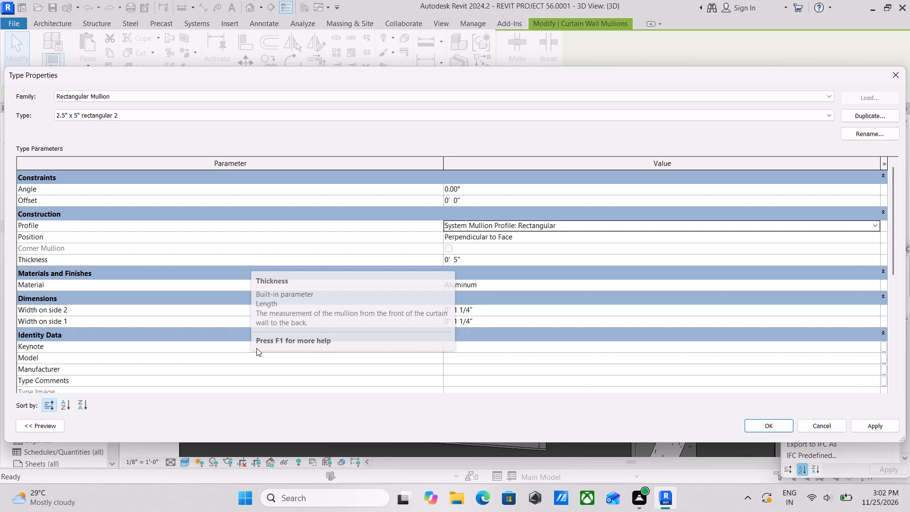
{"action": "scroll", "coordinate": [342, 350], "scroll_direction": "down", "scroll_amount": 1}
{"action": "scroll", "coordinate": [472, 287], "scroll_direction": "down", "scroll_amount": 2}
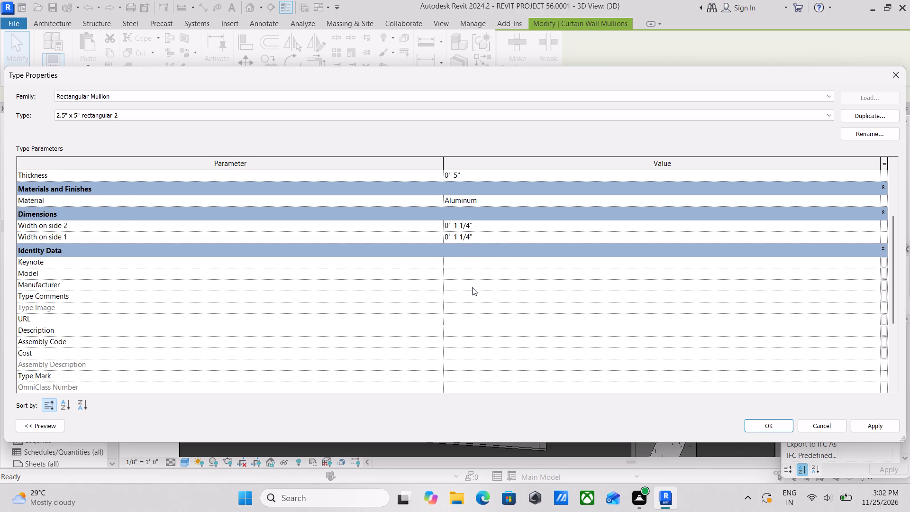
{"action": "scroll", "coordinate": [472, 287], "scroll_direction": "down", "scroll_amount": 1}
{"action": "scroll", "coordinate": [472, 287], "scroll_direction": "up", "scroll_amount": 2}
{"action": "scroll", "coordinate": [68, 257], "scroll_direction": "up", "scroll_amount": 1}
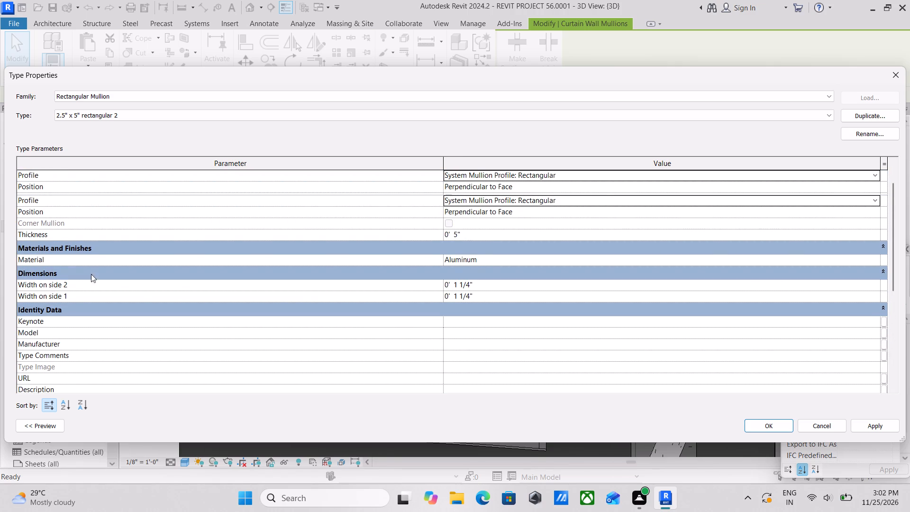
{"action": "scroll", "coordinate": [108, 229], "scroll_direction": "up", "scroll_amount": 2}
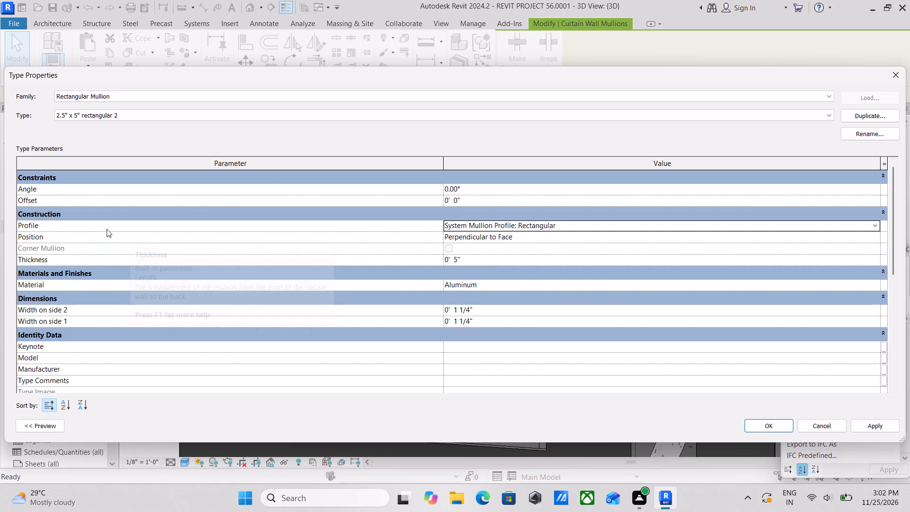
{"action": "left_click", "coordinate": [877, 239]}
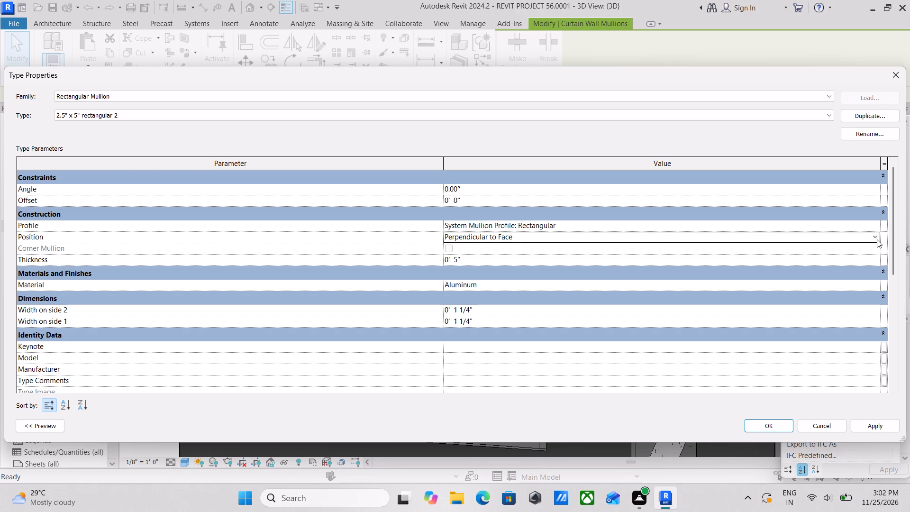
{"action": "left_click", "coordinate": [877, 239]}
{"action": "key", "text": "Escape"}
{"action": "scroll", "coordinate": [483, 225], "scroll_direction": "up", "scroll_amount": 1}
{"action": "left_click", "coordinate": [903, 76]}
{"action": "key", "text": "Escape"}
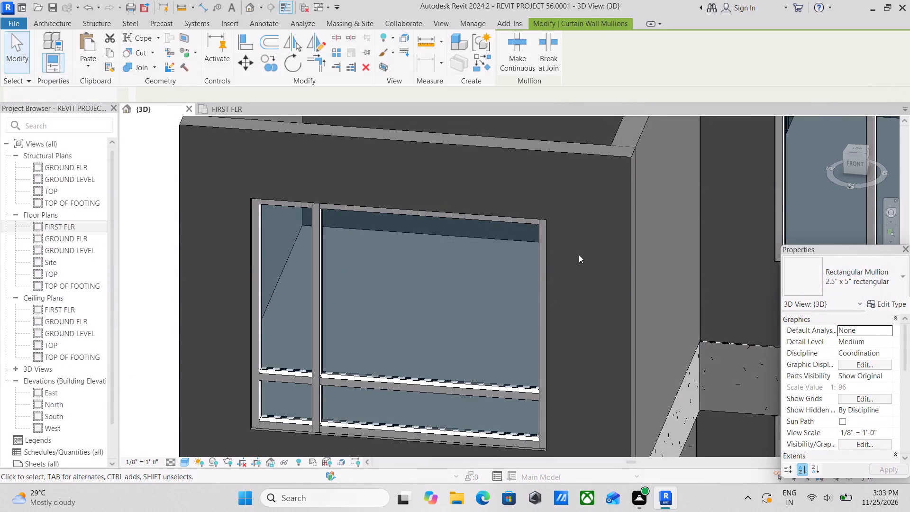
Unpin and delete the lower segment of the vertical mullion, below the horizontal mullion of the Storefront window.
{"action": "scroll", "coordinate": [517, 271], "scroll_direction": "down", "scroll_amount": 2}
{"action": "middle_click_drag", "start_coordinate": [471, 288], "coordinate": [534, 266]}
{"action": "scroll", "coordinate": [408, 328], "scroll_direction": "up", "scroll_amount": 4}
{"action": "scroll", "coordinate": [435, 373], "scroll_direction": "up", "scroll_amount": 3}
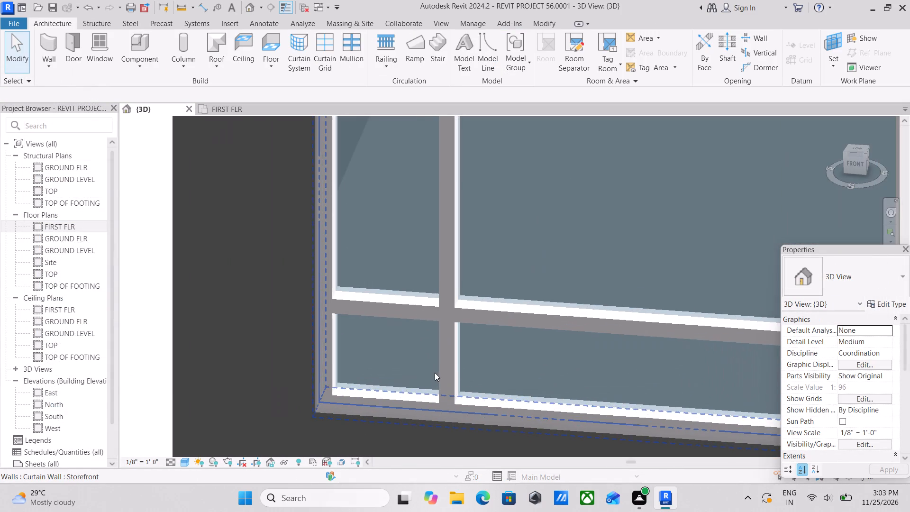
{"action": "left_click", "coordinate": [451, 367]}
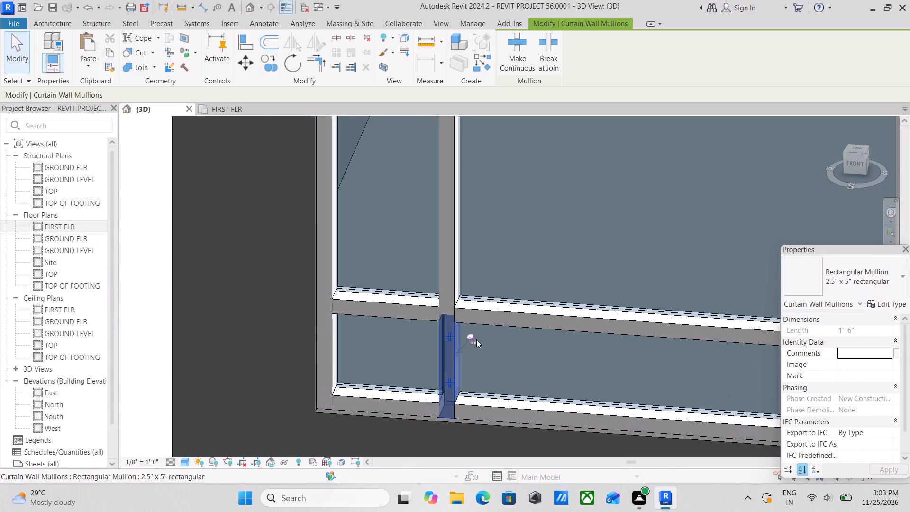
{"action": "left_click", "coordinate": [473, 339]}
{"action": "left_click", "coordinate": [448, 347]}
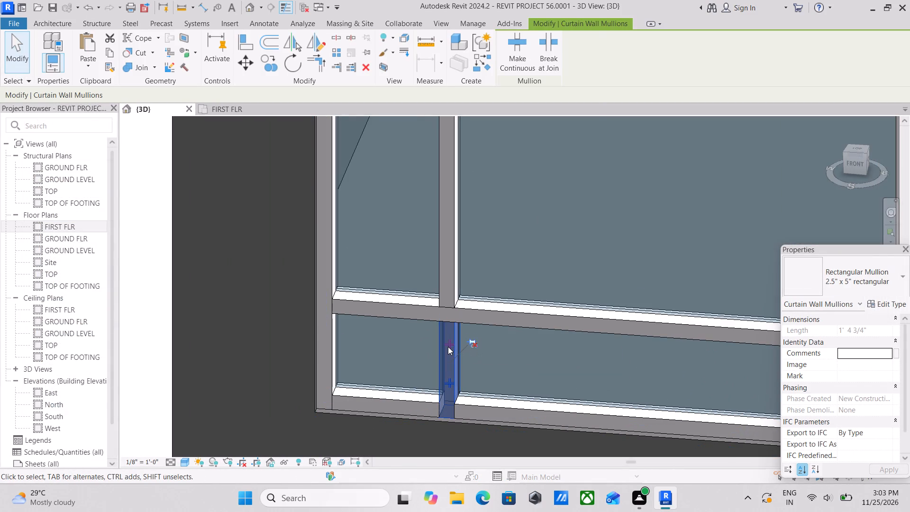
{"action": "right_click", "coordinate": [448, 347]}
{"action": "left_click", "coordinate": [501, 156]}
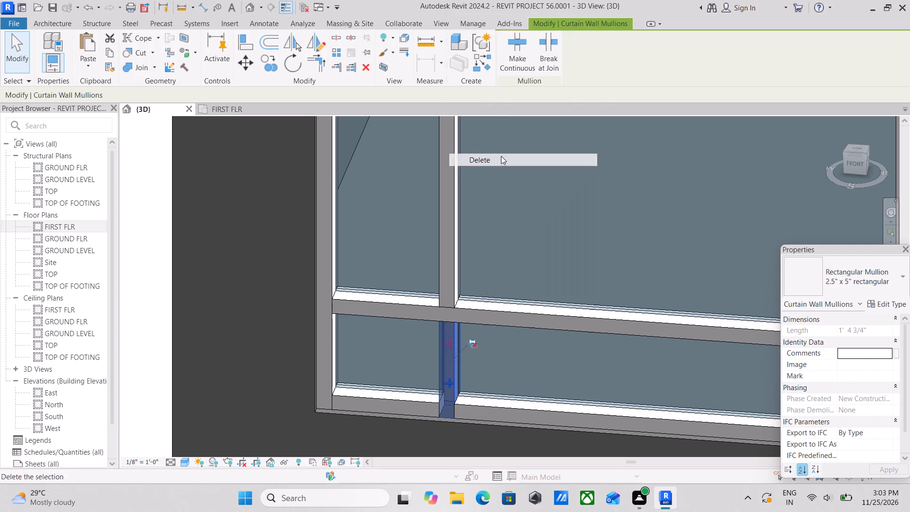
{"action": "left_click", "coordinate": [450, 354]}
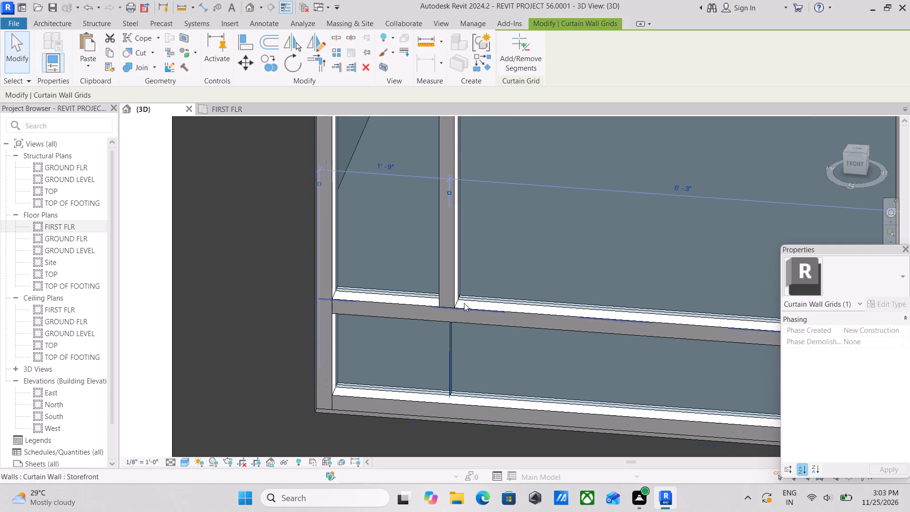
{"action": "scroll", "coordinate": [464, 303], "scroll_direction": "down", "scroll_amount": 6}
{"action": "middle_click_drag", "start_coordinate": [464, 303], "coordinate": [454, 329]}
{"action": "key", "text": "Escape"}
Unpin and delete the upper segment of the vertical mullion in the first-floor Storefront window.
{"action": "scroll", "coordinate": [504, 293], "scroll_direction": "down", "scroll_amount": 4}
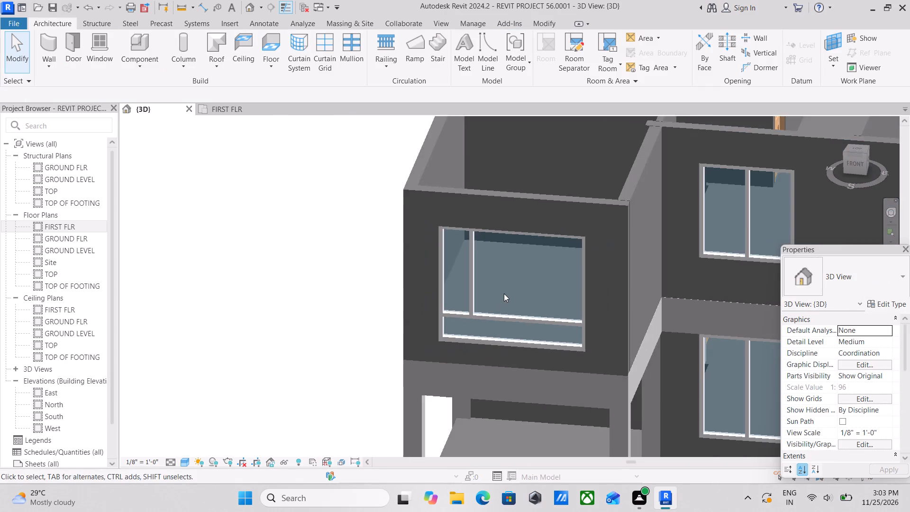
{"action": "scroll", "coordinate": [520, 311], "scroll_direction": "down", "scroll_amount": 1}
{"action": "middle_click_drag", "start_coordinate": [517, 305], "coordinate": [588, 287], "text": "shift"}
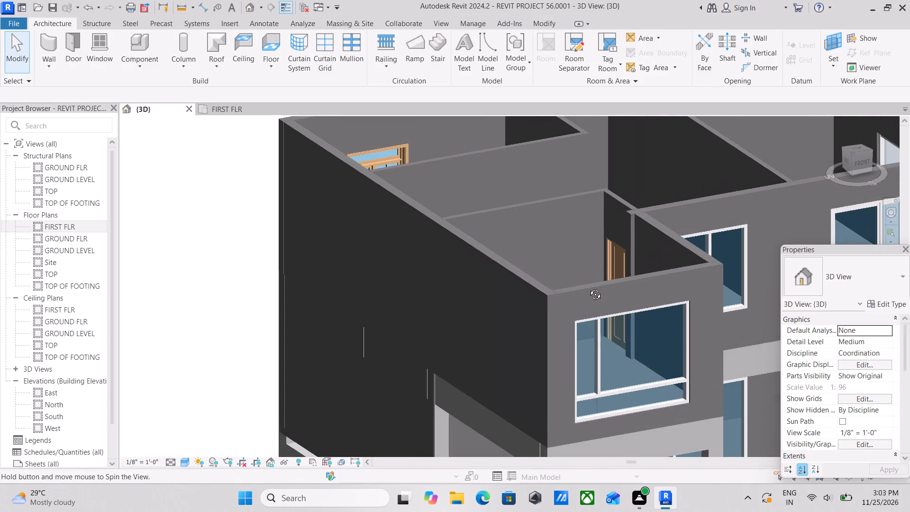
{"action": "middle_click_drag", "start_coordinate": [588, 287], "coordinate": [570, 282], "text": "shift"}
{"action": "scroll", "coordinate": [567, 327], "scroll_direction": "up", "scroll_amount": 4}
{"action": "middle_click_drag", "start_coordinate": [546, 357], "coordinate": [526, 350]}
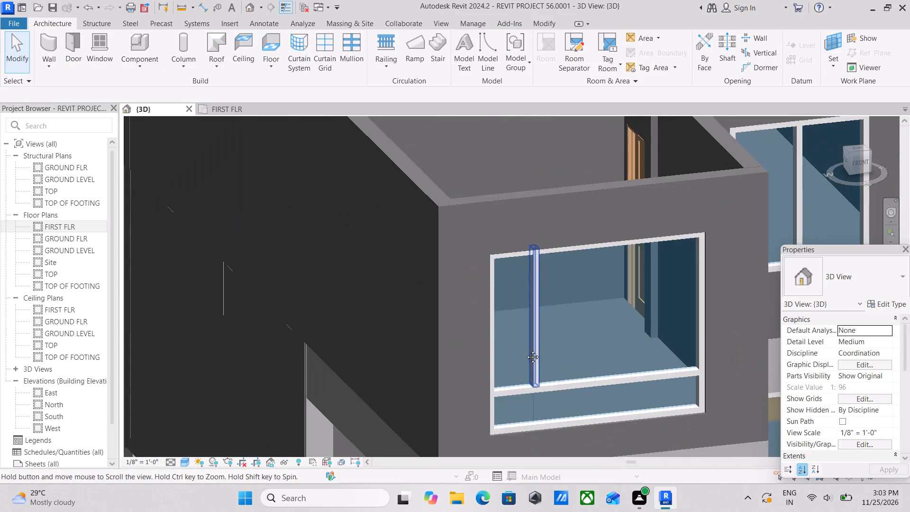
{"action": "middle_click_drag", "start_coordinate": [526, 350], "coordinate": [500, 341]}
{"action": "left_click", "coordinate": [499, 340]}
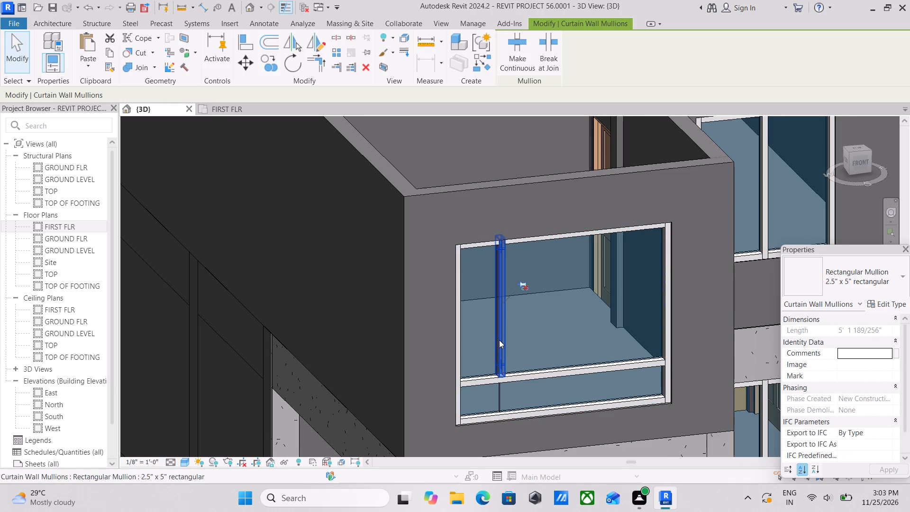
{"action": "left_click", "coordinate": [524, 284]}
{"action": "right_click", "coordinate": [524, 284]}
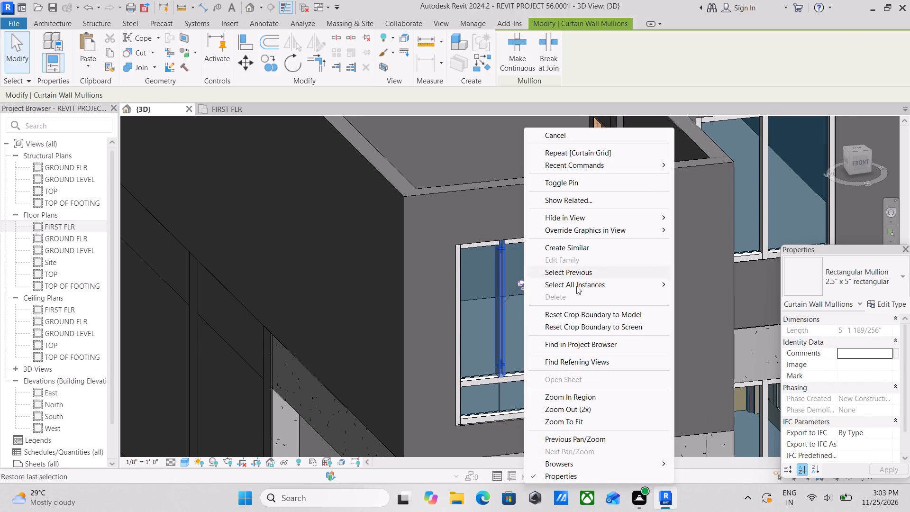
{"action": "key", "text": "Escape"}
{"action": "scroll", "coordinate": [532, 297], "scroll_direction": "up", "scroll_amount": 3}
{"action": "key", "text": "Escape"}
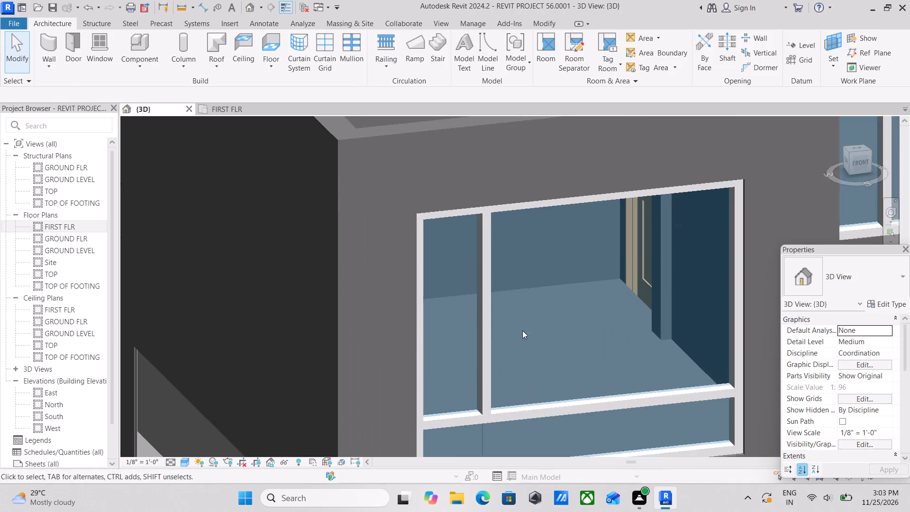
{"action": "key", "text": "Escape"}
{"action": "scroll", "coordinate": [489, 333], "scroll_direction": "up", "scroll_amount": 2}
{"action": "left_click", "coordinate": [487, 332]}
{"action": "left_click", "coordinate": [500, 270]}
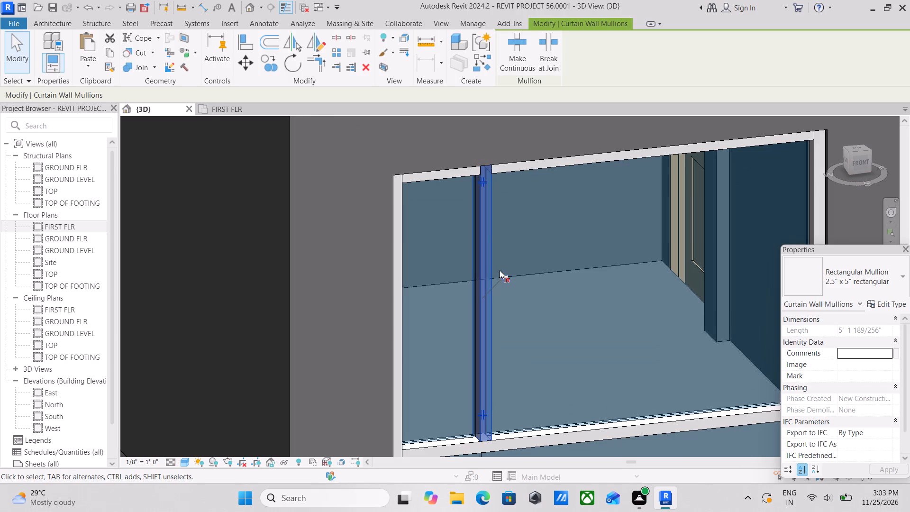
{"action": "right_click", "coordinate": [500, 270]}
{"action": "left_click", "coordinate": [514, 298]}
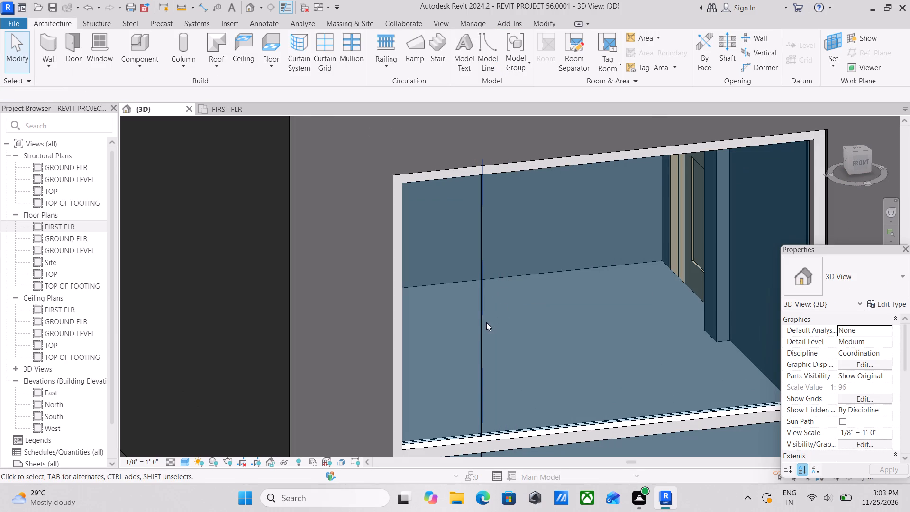
Delete the vertical curtain grid line 1'-9" from the left edge of the Storefront window.
{"action": "left_click", "coordinate": [480, 324]}
{"action": "scroll", "coordinate": [488, 345], "scroll_direction": "down", "scroll_amount": 5}
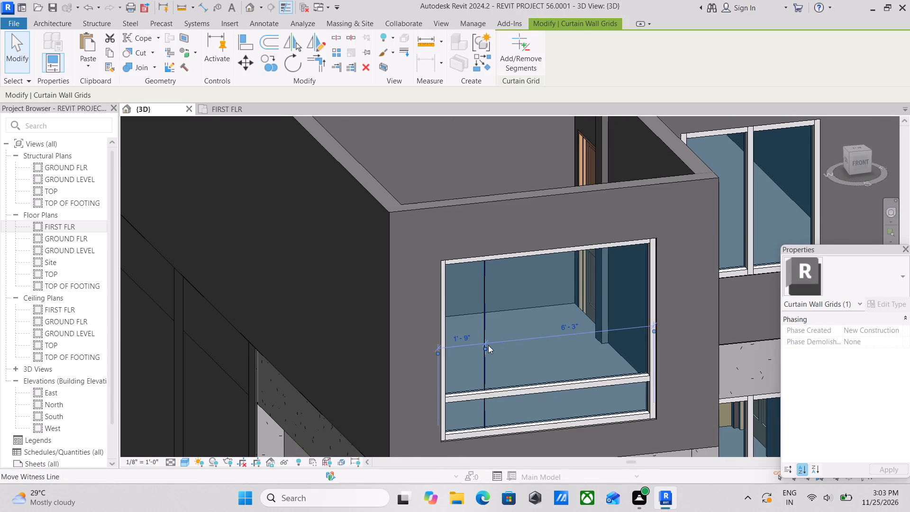
{"action": "right_click", "coordinate": [488, 345]}
{"action": "left_click", "coordinate": [520, 299]}
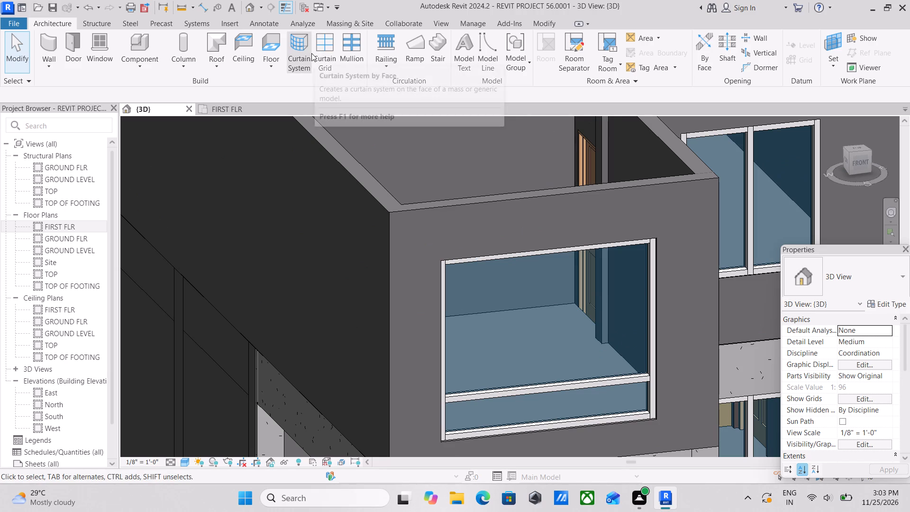
Add a vertical curtain grid line through all segments of the Storefront window, 2'-0" from its left edge seen from the front.
{"action": "left_click", "coordinate": [324, 51]}
{"action": "middle_click_drag", "start_coordinate": [517, 333], "coordinate": [483, 333], "text": "shift"}
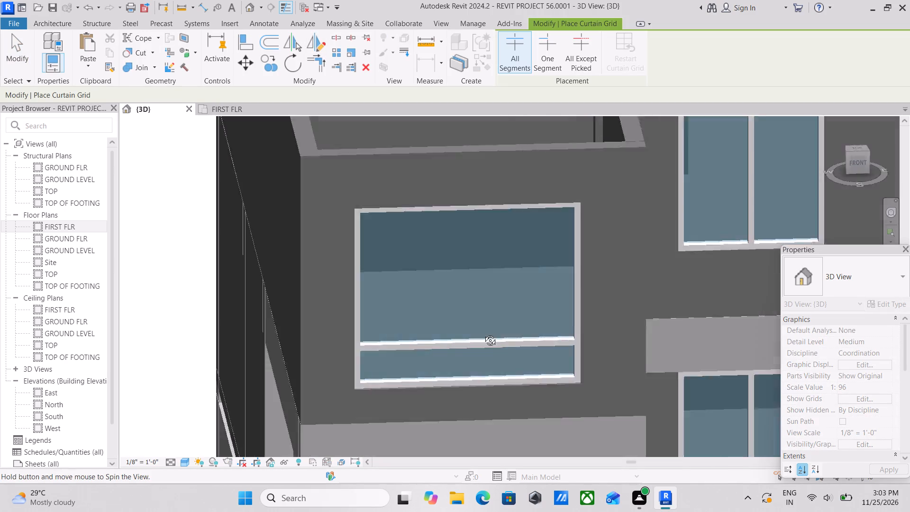
{"action": "middle_click_drag", "start_coordinate": [483, 333], "coordinate": [466, 334], "text": "shift"}
{"action": "scroll", "coordinate": [316, 221], "scroll_direction": "up", "scroll_amount": 3}
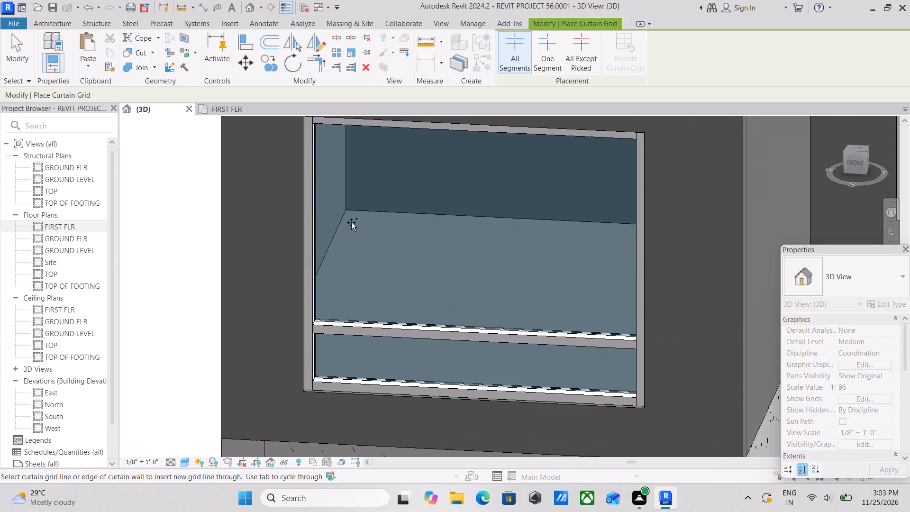
{"action": "middle_click_drag", "start_coordinate": [391, 182], "coordinate": [432, 342]}
{"action": "scroll", "coordinate": [415, 289], "scroll_direction": "down", "scroll_amount": 1}
{"action": "middle_click_drag", "start_coordinate": [415, 289], "coordinate": [445, 218]}
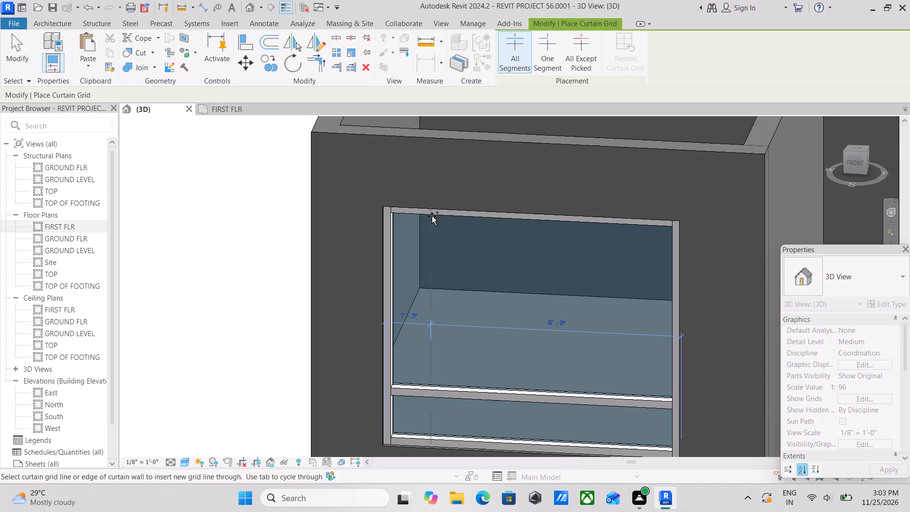
{"action": "left_click", "coordinate": [458, 216]}
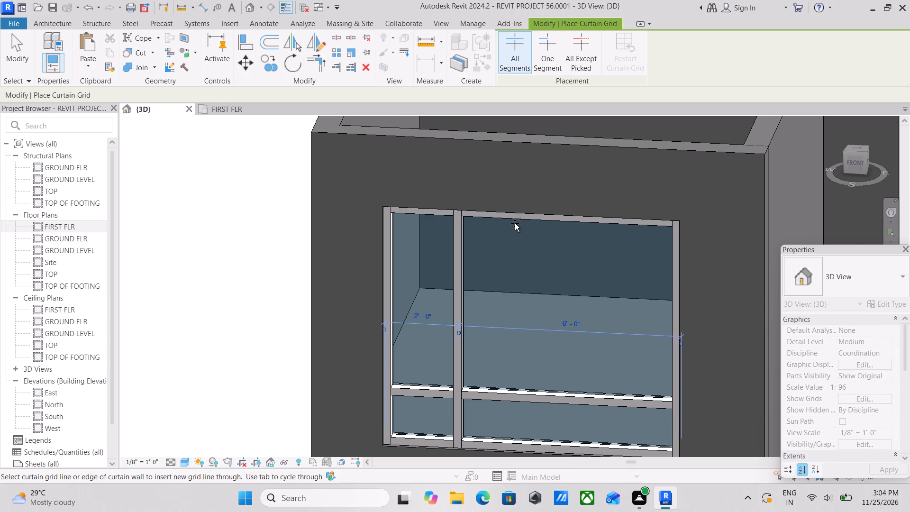
Add a second vertical curtain grid line through all segments of the window, 2'-0" to the right of the first one.
{"action": "scroll", "coordinate": [515, 223], "scroll_direction": "down", "scroll_amount": 1}
{"action": "scroll", "coordinate": [515, 223], "scroll_direction": "up", "scroll_amount": 2}
{"action": "middle_click_drag", "start_coordinate": [537, 248], "coordinate": [505, 267], "text": "shift"}
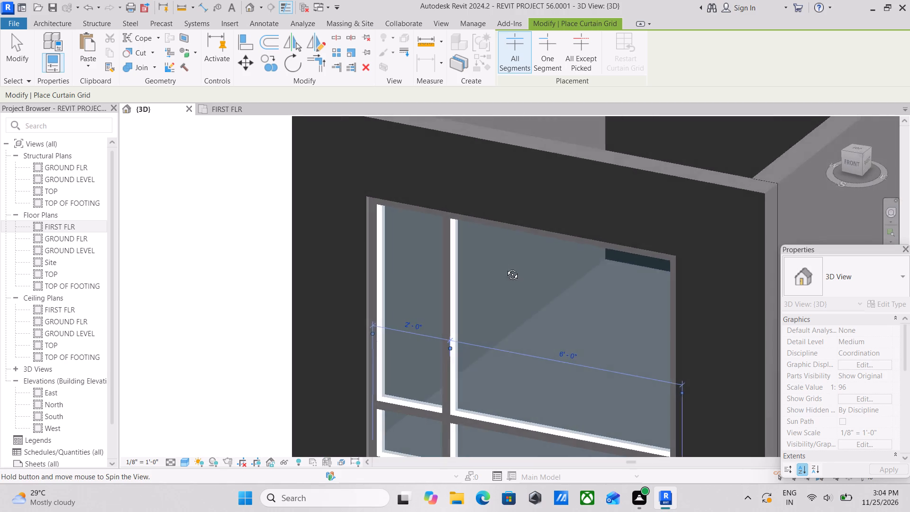
{"action": "middle_click_drag", "start_coordinate": [505, 267], "coordinate": [502, 271], "text": "shift"}
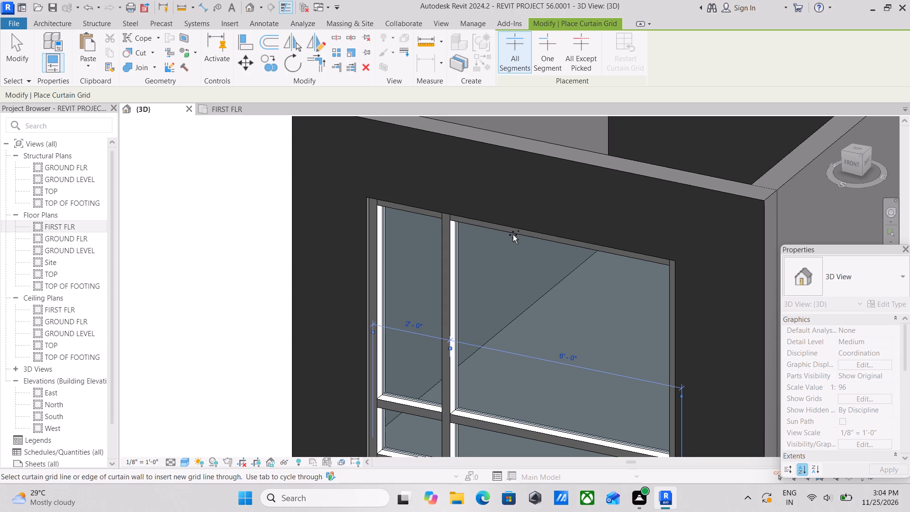
{"action": "middle_click_drag", "start_coordinate": [517, 238], "coordinate": [557, 255], "text": "shift"}
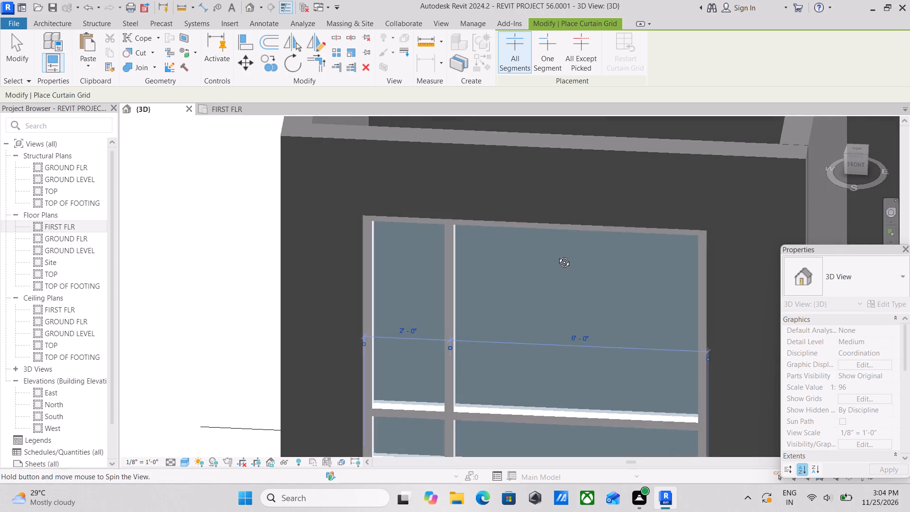
{"action": "middle_click_drag", "start_coordinate": [557, 255], "coordinate": [555, 254], "text": "shift"}
{"action": "middle_click_drag", "start_coordinate": [528, 271], "coordinate": [552, 243]}
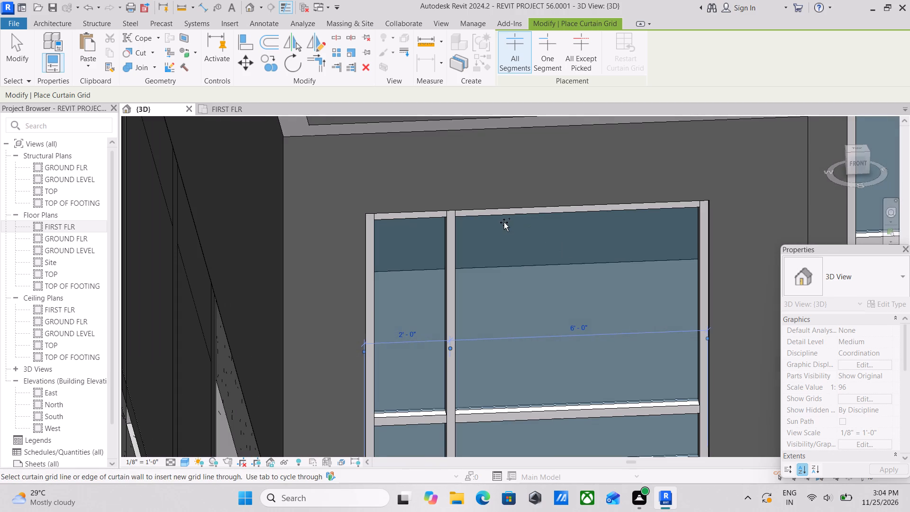
{"action": "scroll", "coordinate": [456, 214], "scroll_direction": "up", "scroll_amount": 1}
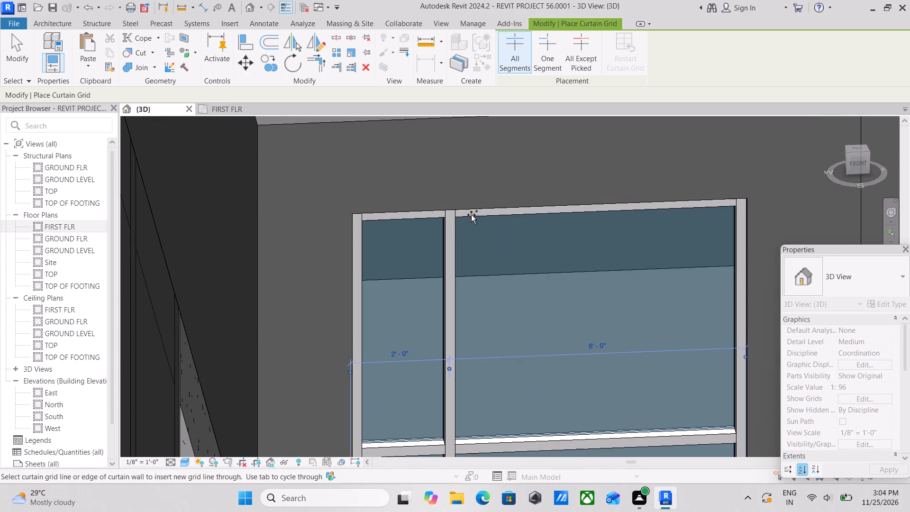
{"action": "middle_click_drag", "start_coordinate": [531, 247], "coordinate": [518, 249], "text": "shift"}
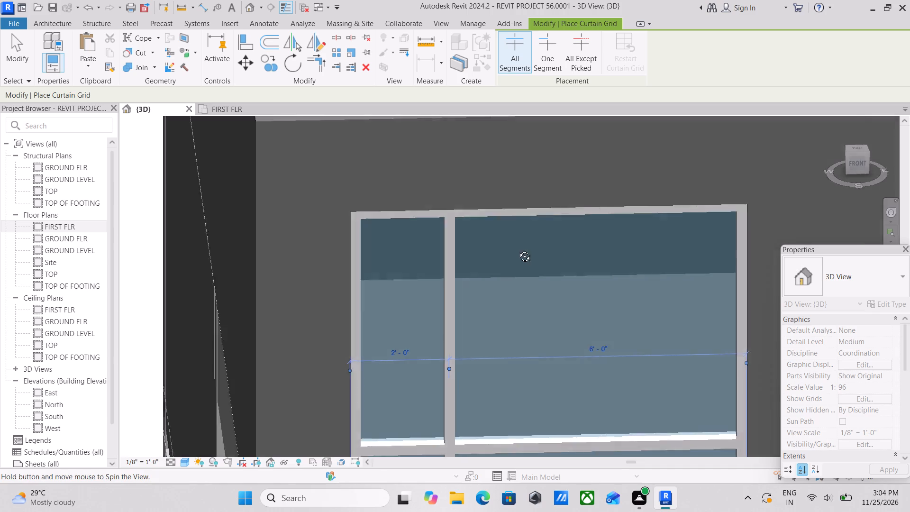
{"action": "middle_click_drag", "start_coordinate": [518, 249], "coordinate": [461, 286], "text": "shift"}
{"action": "scroll", "coordinate": [510, 251], "scroll_direction": "up", "scroll_amount": 1}
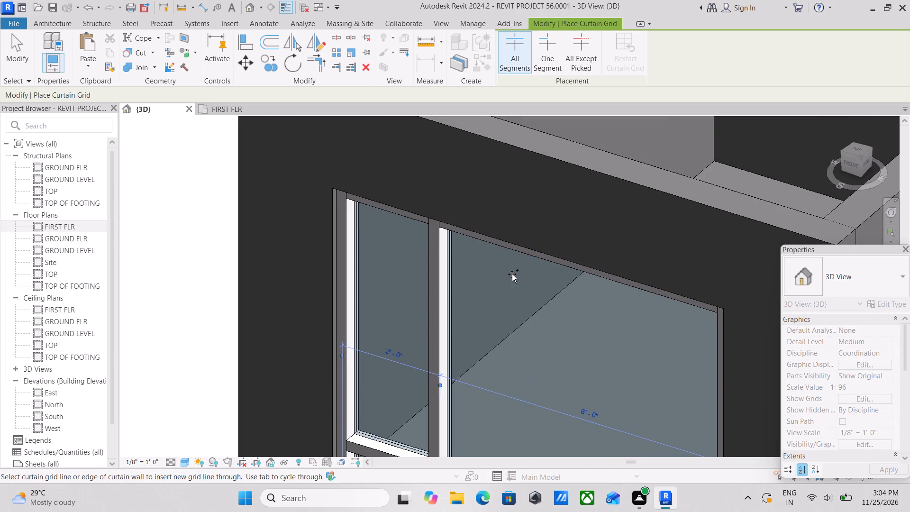
{"action": "scroll", "coordinate": [455, 297], "scroll_direction": "up", "scroll_amount": 1}
{"action": "middle_click_drag", "start_coordinate": [455, 297], "coordinate": [473, 205]}
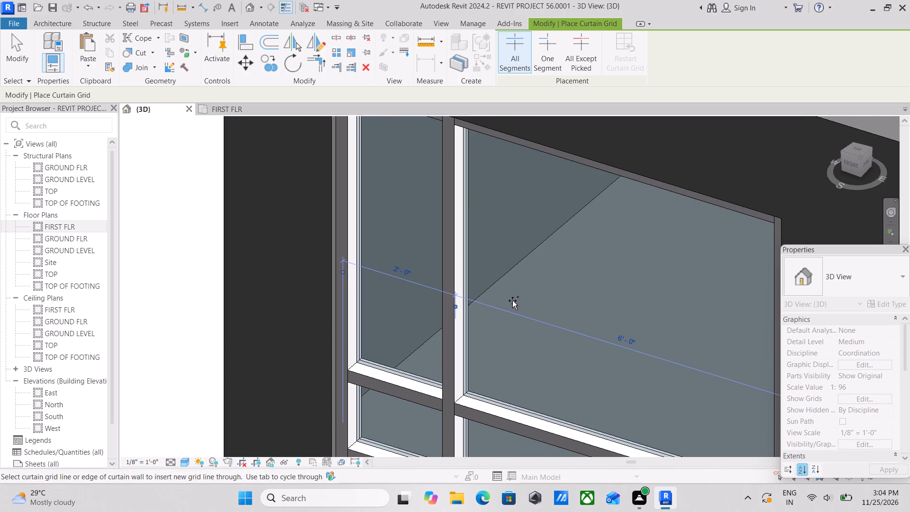
{"action": "scroll", "coordinate": [512, 301], "scroll_direction": "down", "scroll_amount": 1}
{"action": "middle_click_drag", "start_coordinate": [512, 301], "coordinate": [476, 275]}
{"action": "scroll", "coordinate": [476, 275], "scroll_direction": "down", "scroll_amount": 3}
{"action": "middle_click_drag", "start_coordinate": [476, 276], "coordinate": [619, 318], "text": "shift"}
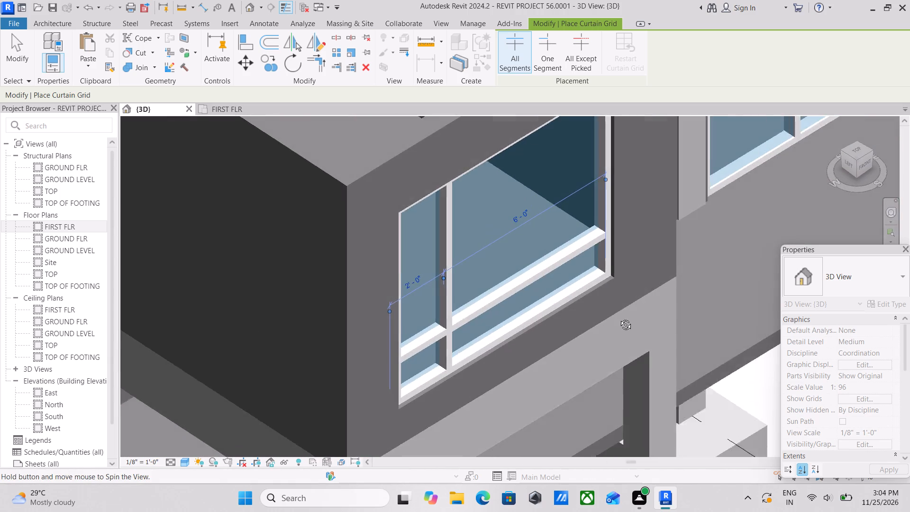
{"action": "middle_click_drag", "start_coordinate": [619, 318], "coordinate": [619, 319], "text": "shift"}
{"action": "scroll", "coordinate": [591, 184], "scroll_direction": "up", "scroll_amount": 2}
{"action": "middle_click_drag", "start_coordinate": [582, 192], "coordinate": [545, 254]}
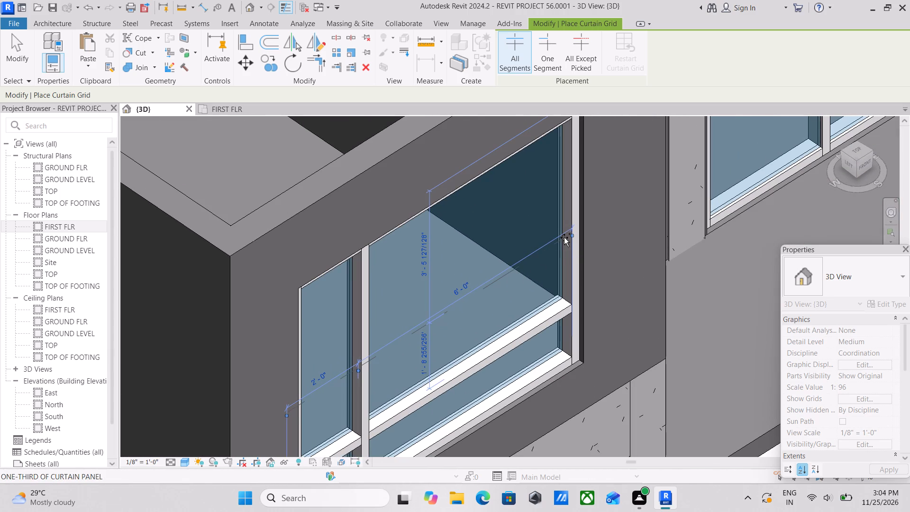
{"action": "scroll", "coordinate": [459, 204], "scroll_direction": "up", "scroll_amount": 3}
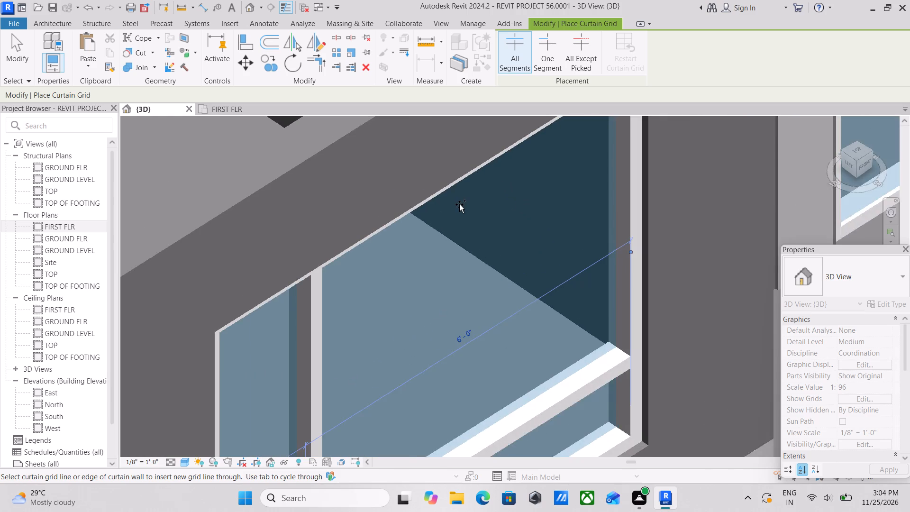
{"action": "scroll", "coordinate": [417, 230], "scroll_direction": "up", "scroll_amount": 3}
{"action": "scroll", "coordinate": [408, 246], "scroll_direction": "down", "scroll_amount": 2}
{"action": "middle_click_drag", "start_coordinate": [408, 246], "coordinate": [300, 276]}
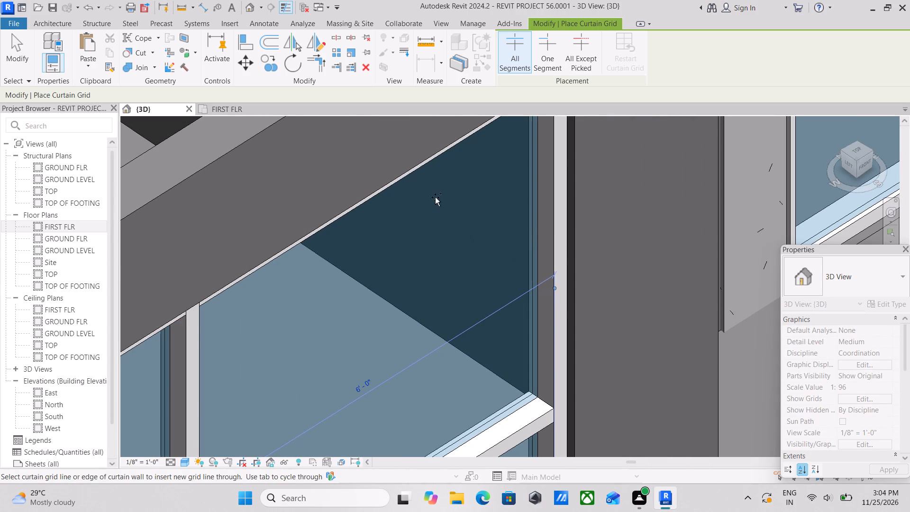
{"action": "scroll", "coordinate": [409, 178], "scroll_direction": "up", "scroll_amount": 7}
{"action": "scroll", "coordinate": [404, 201], "scroll_direction": "down", "scroll_amount": 3}
{"action": "middle_click_drag", "start_coordinate": [412, 291], "coordinate": [434, 162]}
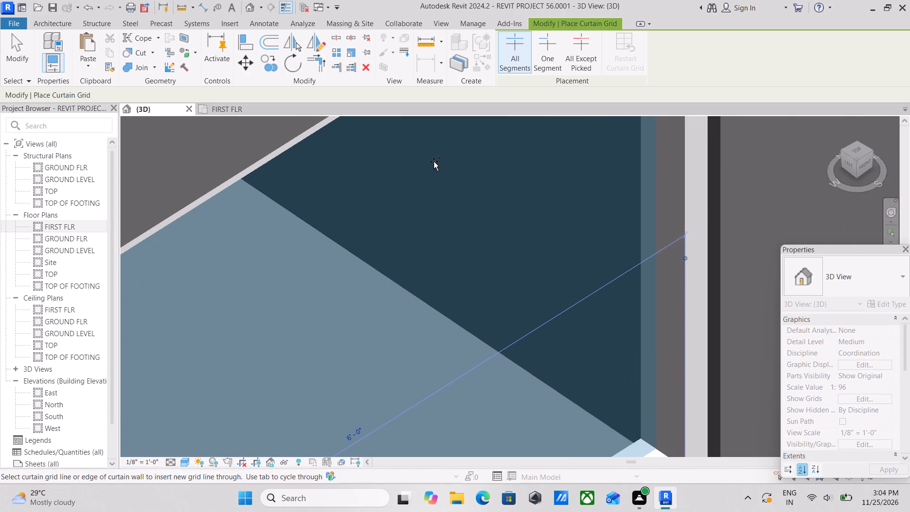
{"action": "middle_click_drag", "start_coordinate": [445, 397], "coordinate": [491, 250]}
{"action": "scroll", "coordinate": [456, 309], "scroll_direction": "down", "scroll_amount": 1}
{"action": "scroll", "coordinate": [364, 331], "scroll_direction": "down", "scroll_amount": 2}
{"action": "middle_click_drag", "start_coordinate": [364, 331], "coordinate": [440, 212]}
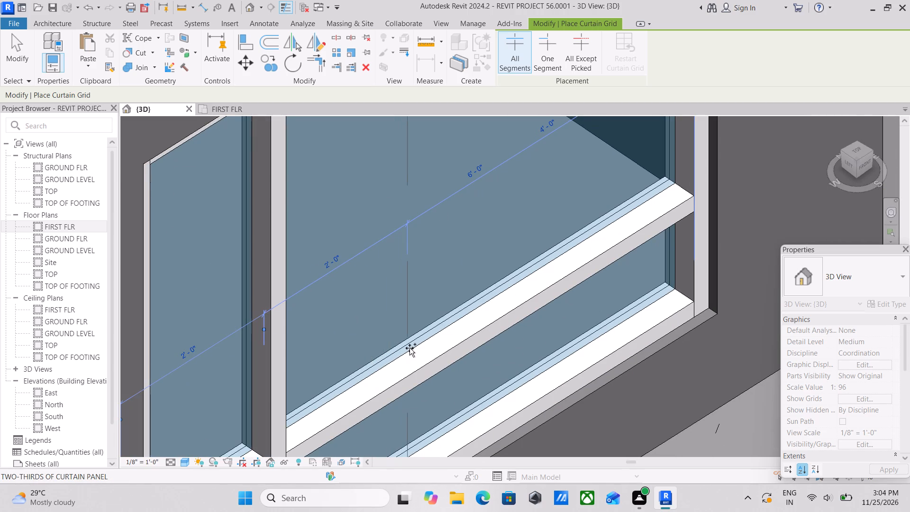
{"action": "left_click", "coordinate": [409, 348]}
Add a third vertical curtain grid line through all segments, 2'-0" from both the second line and the window's right edge, and end the command.
{"action": "scroll", "coordinate": [459, 293], "scroll_direction": "down", "scroll_amount": 1}
{"action": "middle_click_drag", "start_coordinate": [459, 293], "coordinate": [416, 321]}
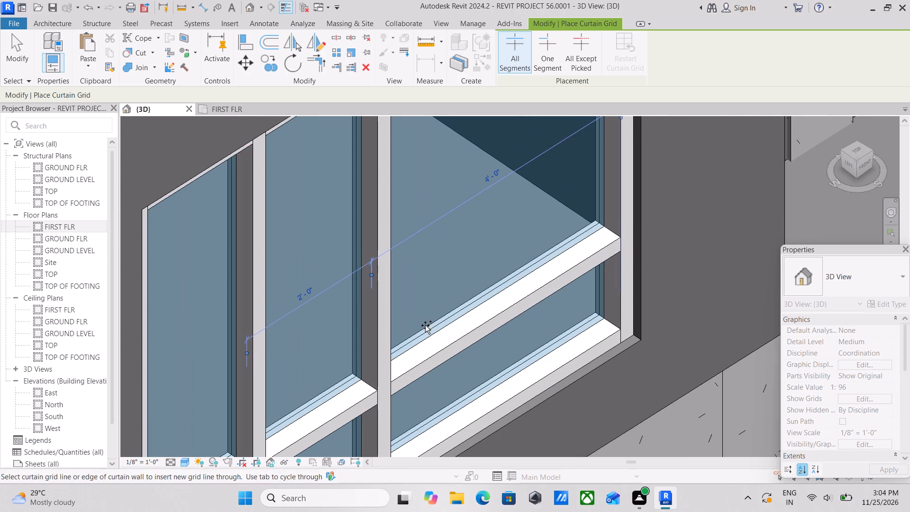
{"action": "left_click", "coordinate": [493, 287]}
{"action": "scroll", "coordinate": [493, 287], "scroll_direction": "down", "scroll_amount": 3}
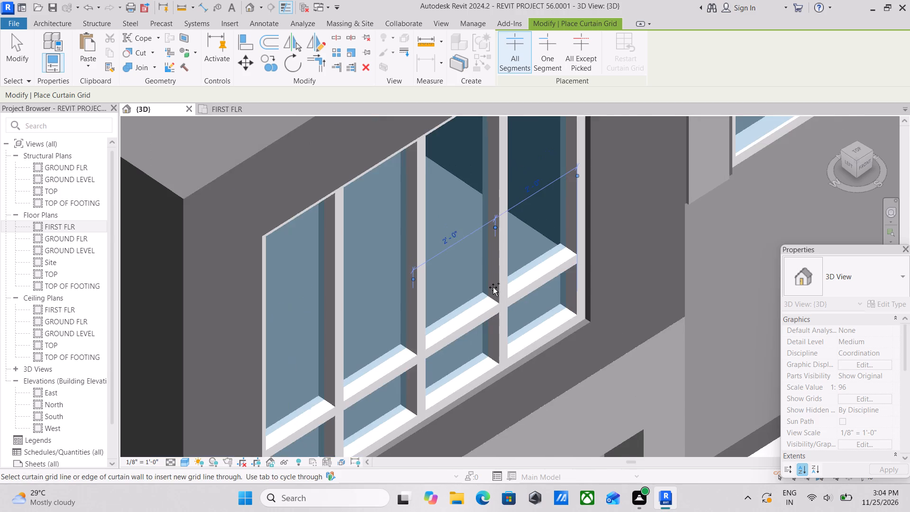
{"action": "scroll", "coordinate": [493, 287], "scroll_direction": "down", "scroll_amount": 2}
{"action": "middle_click_drag", "start_coordinate": [493, 287], "coordinate": [400, 227], "text": "shift"}
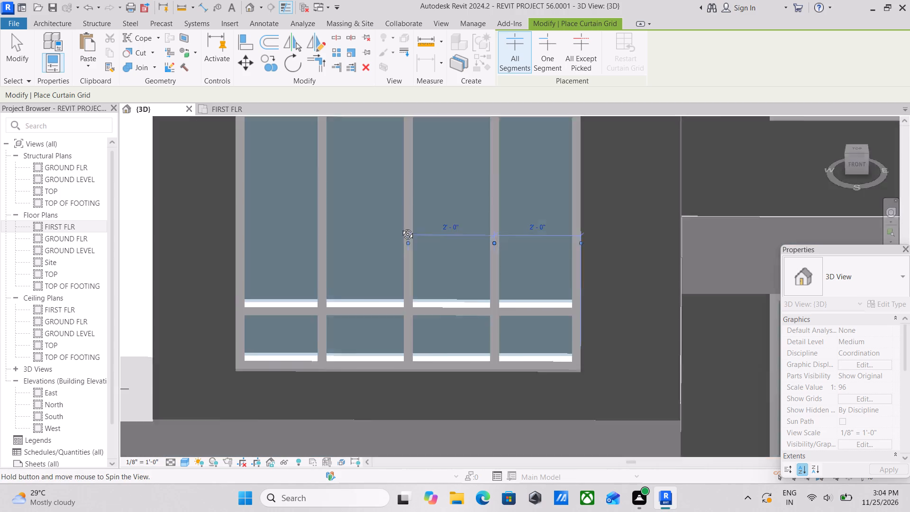
{"action": "middle_click_drag", "start_coordinate": [400, 227], "coordinate": [384, 219], "text": "shift"}
{"action": "scroll", "coordinate": [384, 219], "scroll_direction": "down", "scroll_amount": 3}
{"action": "key", "text": "Escape"}
{"action": "key", "text": "Escape"}
{"action": "key", "text": "Escape"}
{"action": "scroll", "coordinate": [410, 246], "scroll_direction": "up", "scroll_amount": 3}
{"action": "key", "text": "Escape"}
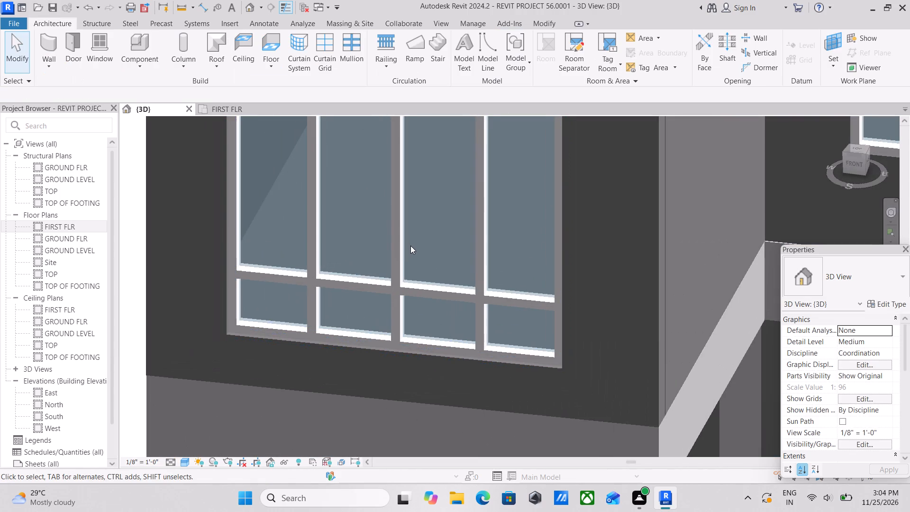
{"action": "key", "text": "Escape"}
{"action": "key", "text": "Escape"}
{"action": "key", "text": "Escape"}
{"action": "key", "text": "Escape"}
Unpin and delete the lower segment of the rightmost intermediate vertical mullion, below the horizontal mullion of the Storefront window.
{"action": "scroll", "coordinate": [490, 342], "scroll_direction": "up", "scroll_amount": 1}
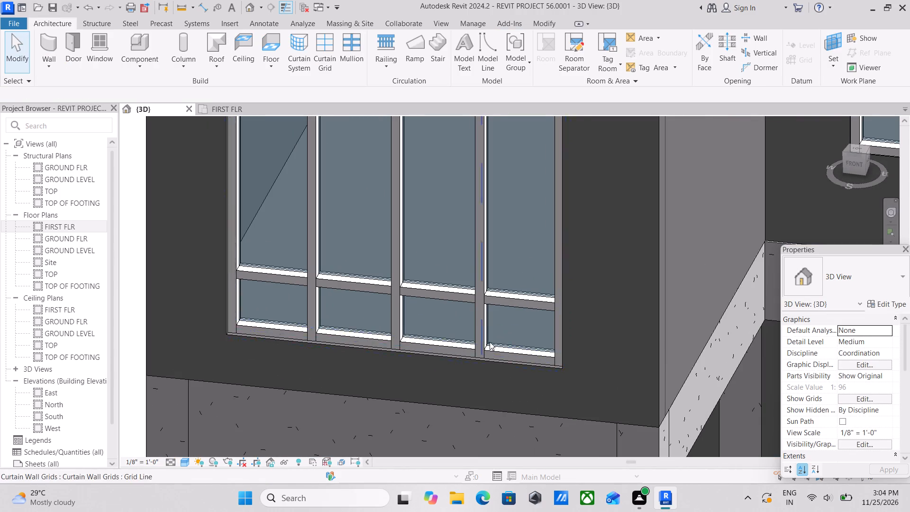
{"action": "scroll", "coordinate": [490, 342], "scroll_direction": "up", "scroll_amount": 2}
{"action": "key", "text": "Escape"}
{"action": "scroll", "coordinate": [495, 327], "scroll_direction": "up", "scroll_amount": 2}
{"action": "left_click", "coordinate": [476, 319]}
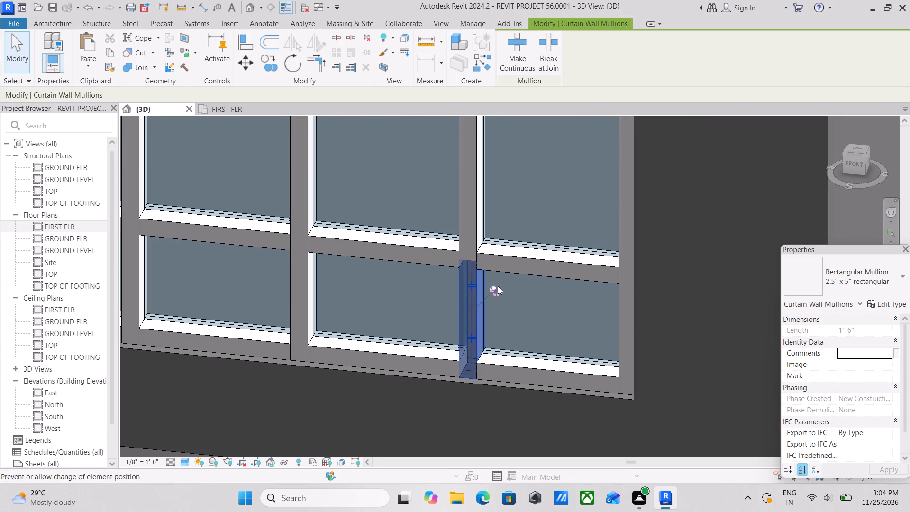
{"action": "left_click", "coordinate": [498, 286]}
{"action": "right_click", "coordinate": [471, 299]}
{"action": "left_click", "coordinate": [507, 296]}
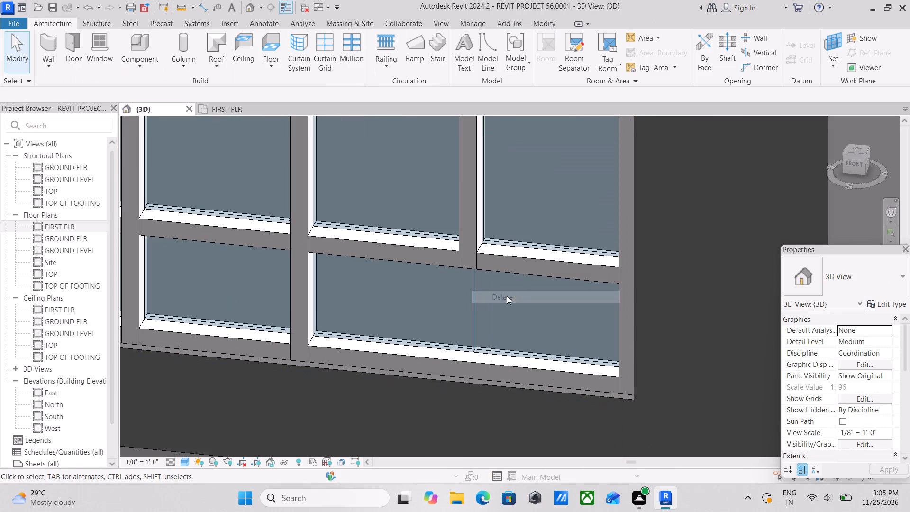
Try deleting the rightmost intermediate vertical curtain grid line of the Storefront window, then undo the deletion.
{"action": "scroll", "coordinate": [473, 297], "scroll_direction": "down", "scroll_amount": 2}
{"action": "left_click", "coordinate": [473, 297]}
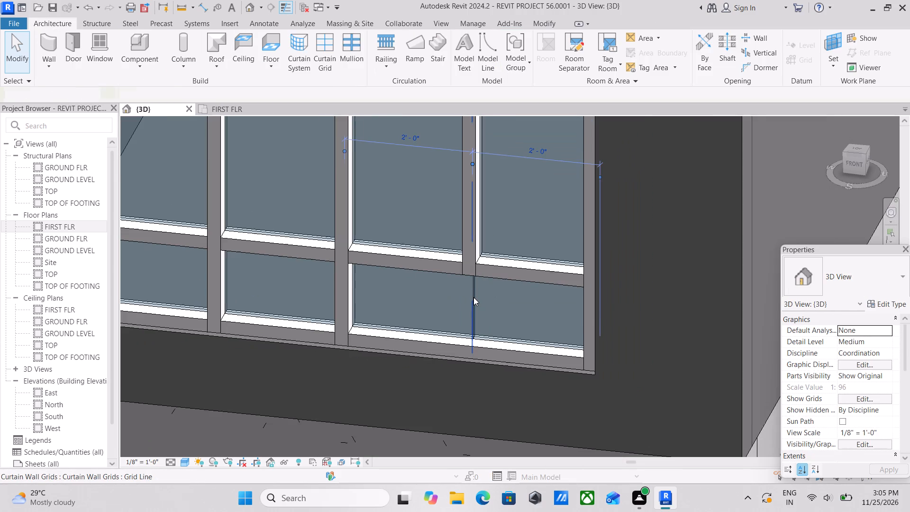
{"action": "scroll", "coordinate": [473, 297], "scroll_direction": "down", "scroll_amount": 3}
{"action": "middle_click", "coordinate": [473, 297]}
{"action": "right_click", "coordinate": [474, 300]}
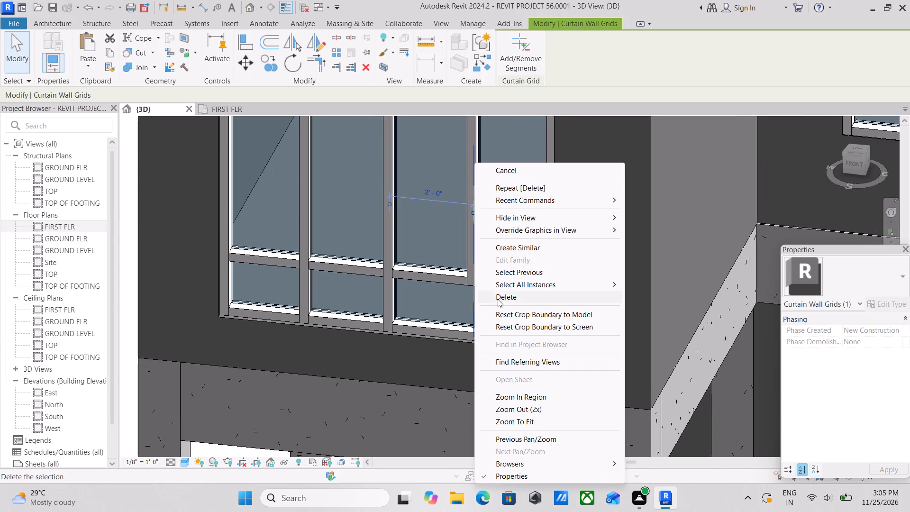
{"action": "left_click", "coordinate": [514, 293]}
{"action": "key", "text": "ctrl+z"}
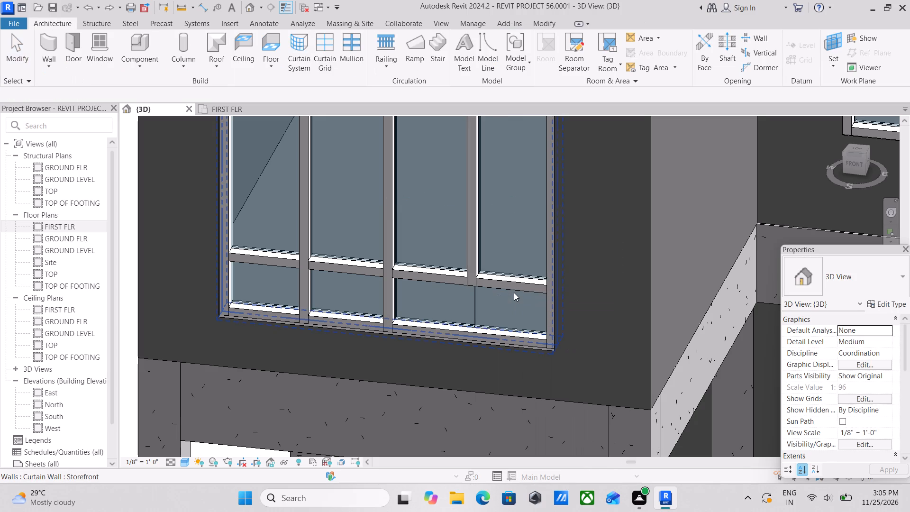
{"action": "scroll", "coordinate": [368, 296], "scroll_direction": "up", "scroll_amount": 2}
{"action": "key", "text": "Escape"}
Unpin and delete the middle vertical mullion's lower segment, below the horizontal mullion of the Storefront window.
{"action": "left_click", "coordinate": [393, 307]}
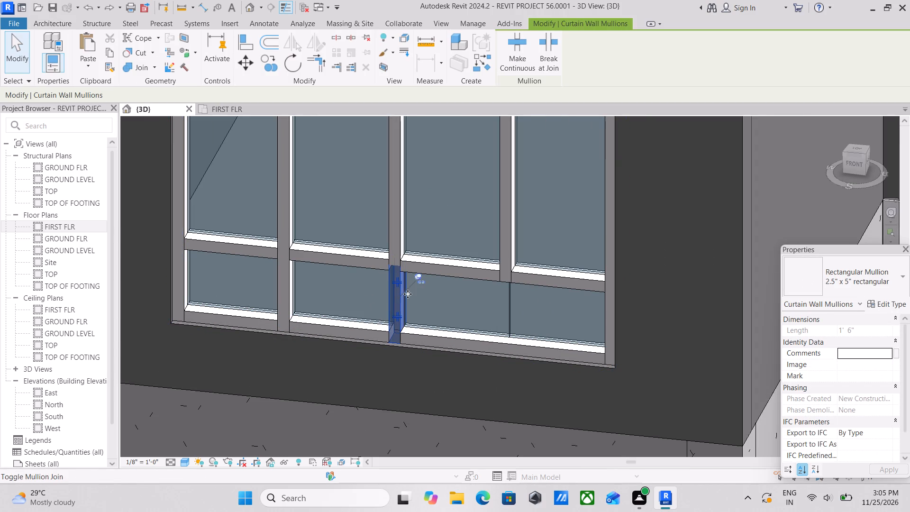
{"action": "left_click", "coordinate": [420, 281]}
{"action": "right_click", "coordinate": [420, 281]}
{"action": "left_click", "coordinate": [461, 299]}
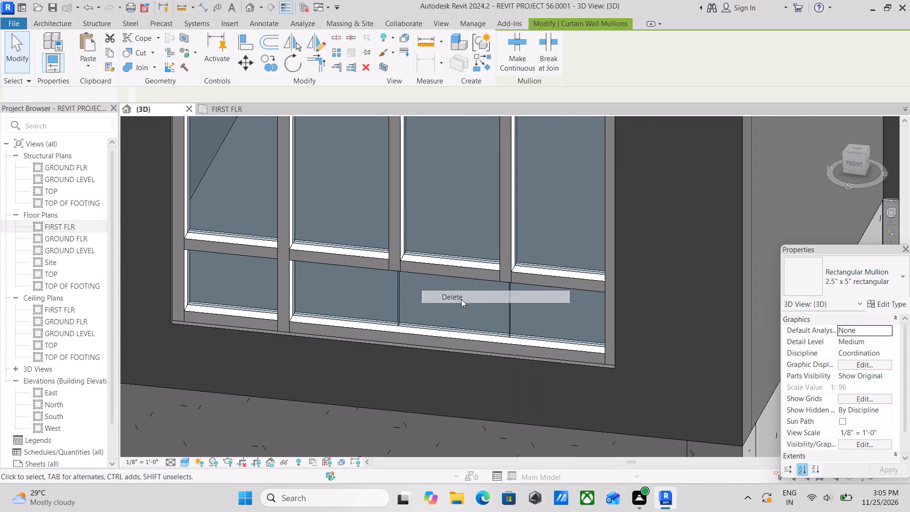
Unpin and delete the lower segment of the leftmost intermediate vertical mullion, below the horizontal mullion of the Storefront window.
{"action": "middle_click_drag", "start_coordinate": [301, 280], "coordinate": [452, 288]}
{"action": "left_click", "coordinate": [440, 296]}
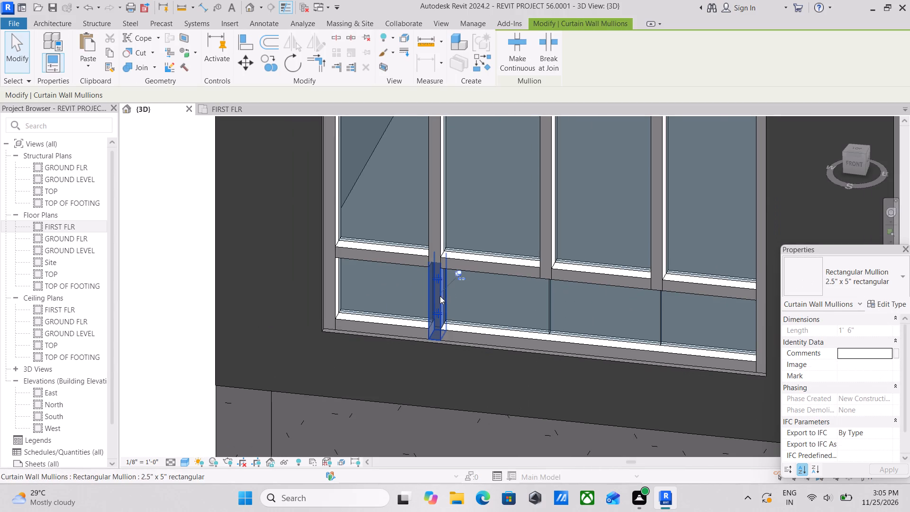
{"action": "left_click", "coordinate": [455, 266]}
{"action": "right_click", "coordinate": [444, 284]}
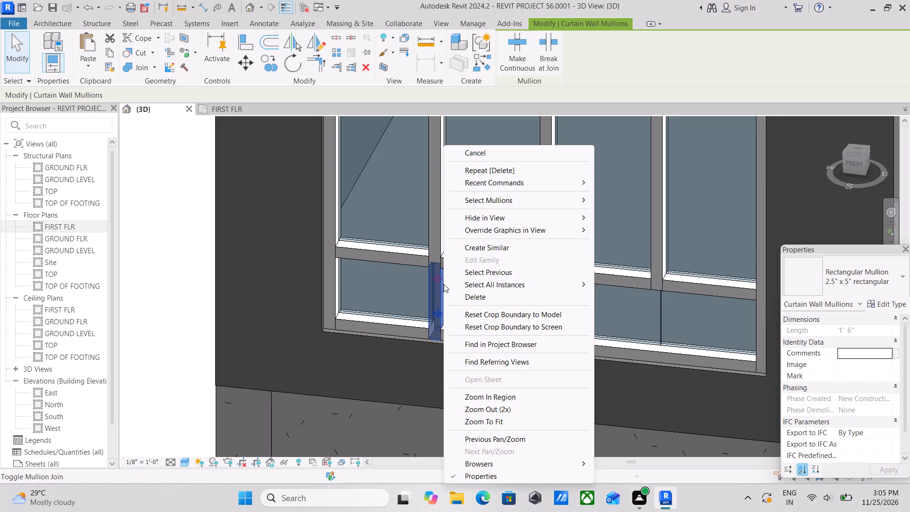
{"action": "left_click", "coordinate": [459, 291]}
{"action": "scroll", "coordinate": [459, 291], "scroll_direction": "down", "scroll_amount": 3}
{"action": "key", "text": "Escape"}
Examine the revised first-floor Storefront window and the front facade from several angles.
{"action": "scroll", "coordinate": [459, 291], "scroll_direction": "down", "scroll_amount": 3}
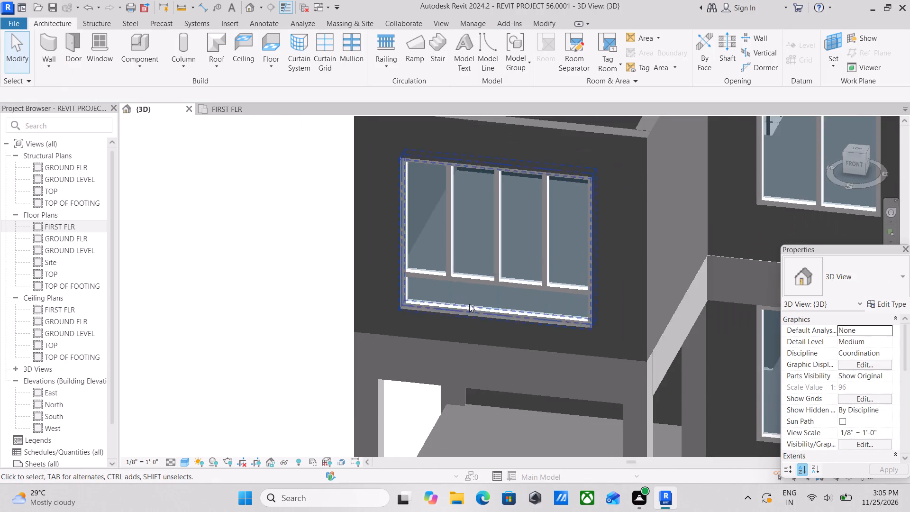
{"action": "scroll", "coordinate": [473, 308], "scroll_direction": "down", "scroll_amount": 3}
{"action": "middle_click_drag", "start_coordinate": [477, 302], "coordinate": [560, 259], "text": "shift"}
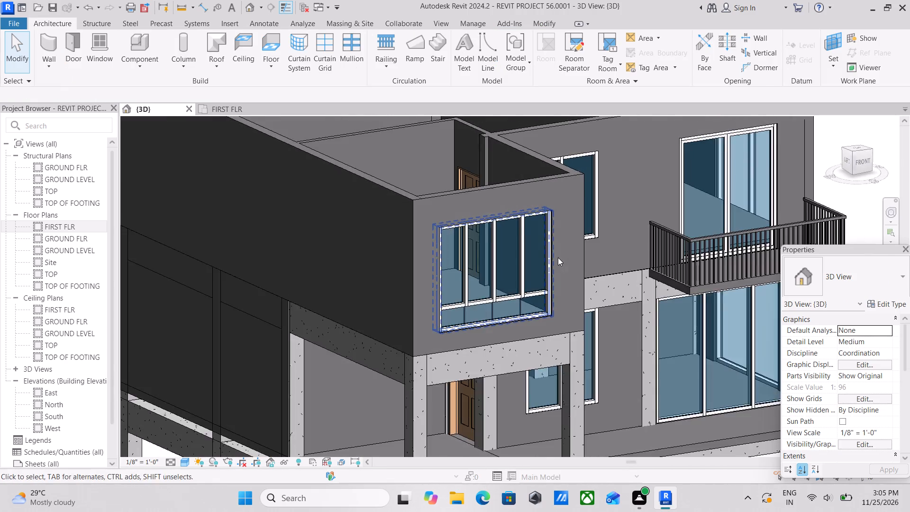
{"action": "scroll", "coordinate": [557, 257], "scroll_direction": "down", "scroll_amount": 2}
{"action": "middle_click_drag", "start_coordinate": [548, 289], "coordinate": [500, 289], "text": "shift"}
{"action": "scroll", "coordinate": [544, 246], "scroll_direction": "up", "scroll_amount": 2}
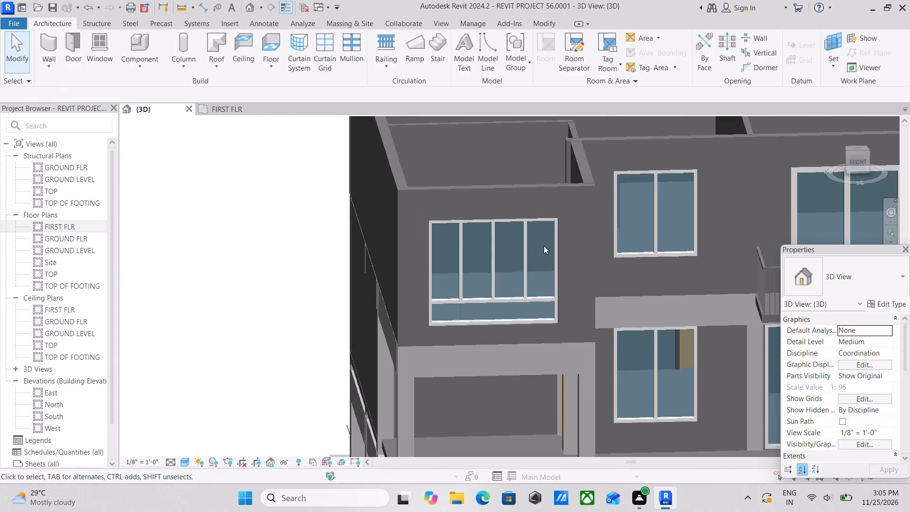
{"action": "middle_click_drag", "start_coordinate": [551, 304], "coordinate": [533, 289], "text": "shift"}
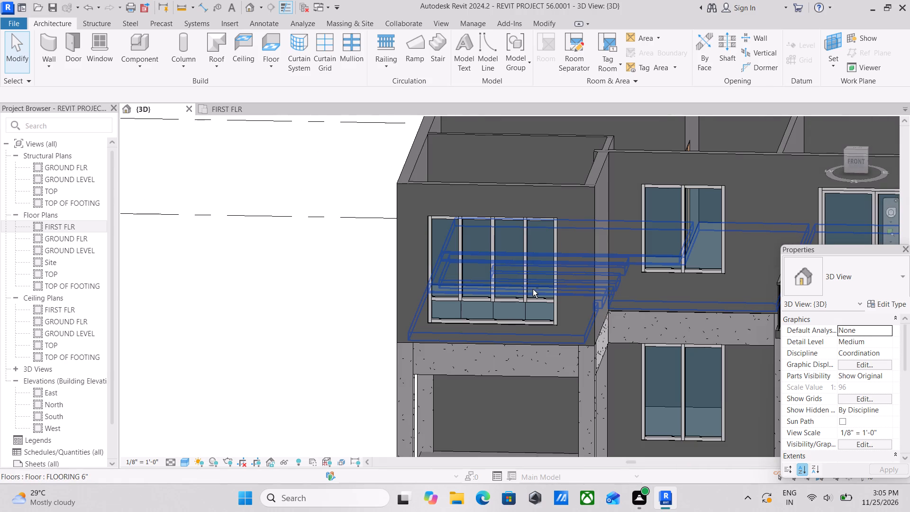
{"action": "scroll", "coordinate": [533, 289], "scroll_direction": "down", "scroll_amount": 1}
{"action": "middle_click_drag", "start_coordinate": [533, 289], "coordinate": [470, 367], "text": "shift"}
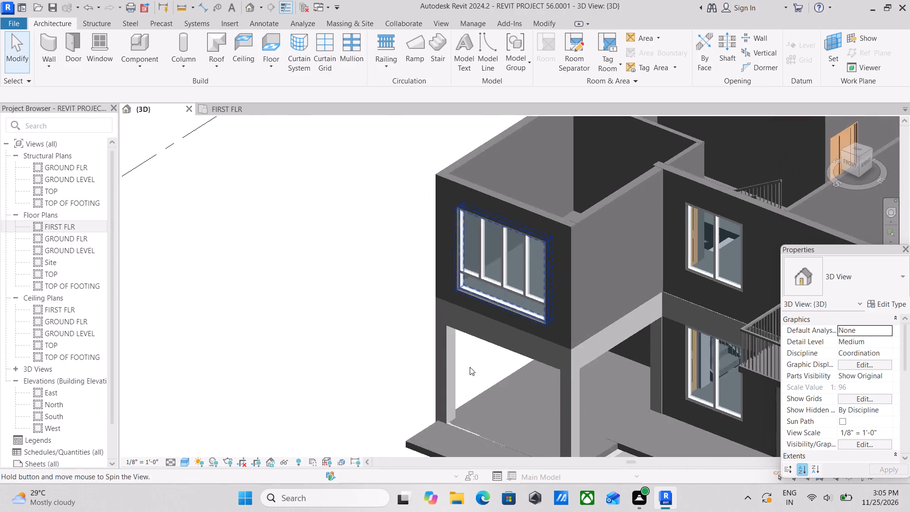
{"action": "middle_click_drag", "start_coordinate": [567, 300], "coordinate": [631, 259], "text": "shift"}
{"action": "scroll", "coordinate": [555, 330], "scroll_direction": "down", "scroll_amount": 3}
{"action": "middle_click_drag", "start_coordinate": [555, 330], "coordinate": [524, 269]}
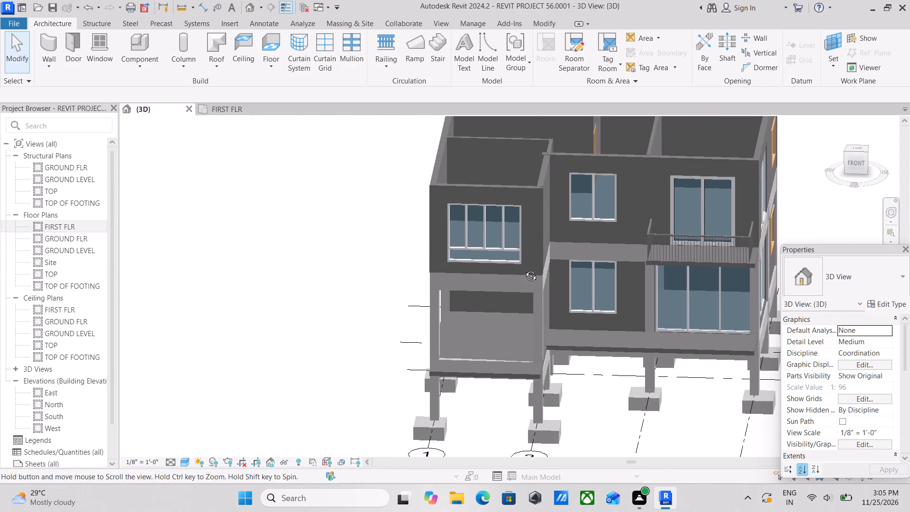
{"action": "middle_click_drag", "start_coordinate": [524, 269], "coordinate": [611, 234]}
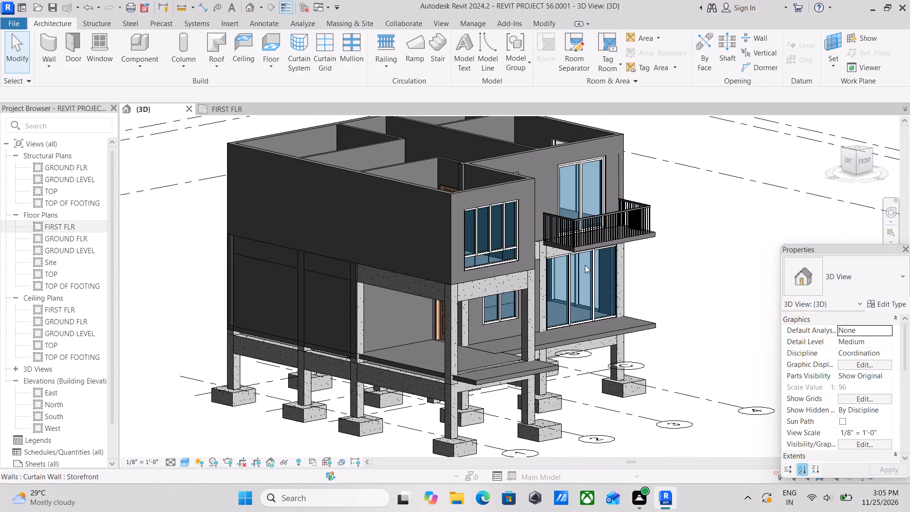
Examine the whole house model from its left, front and right sides.
{"action": "scroll", "coordinate": [407, 300], "scroll_direction": "up", "scroll_amount": 2}
{"action": "scroll", "coordinate": [407, 324], "scroll_direction": "down", "scroll_amount": 1}
{"action": "middle_click_drag", "start_coordinate": [407, 323], "coordinate": [450, 346]}
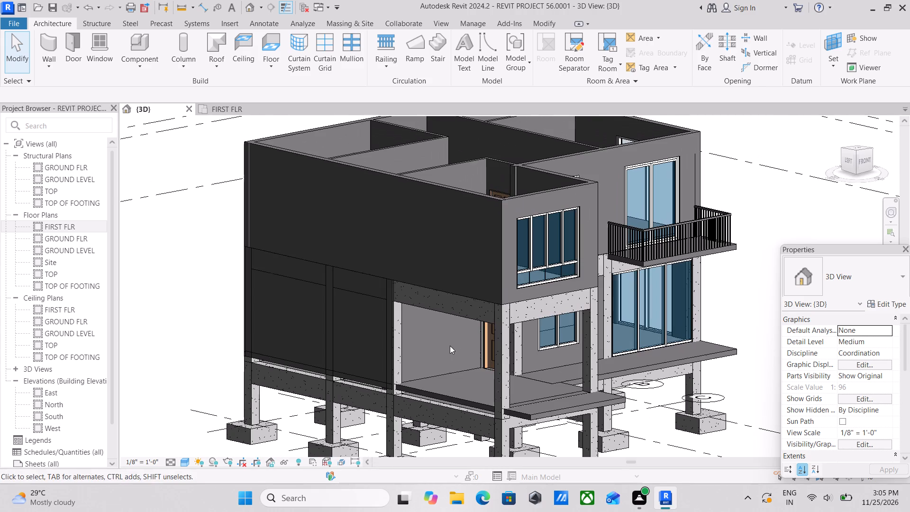
{"action": "scroll", "coordinate": [520, 362], "scroll_direction": "up", "scroll_amount": 1}
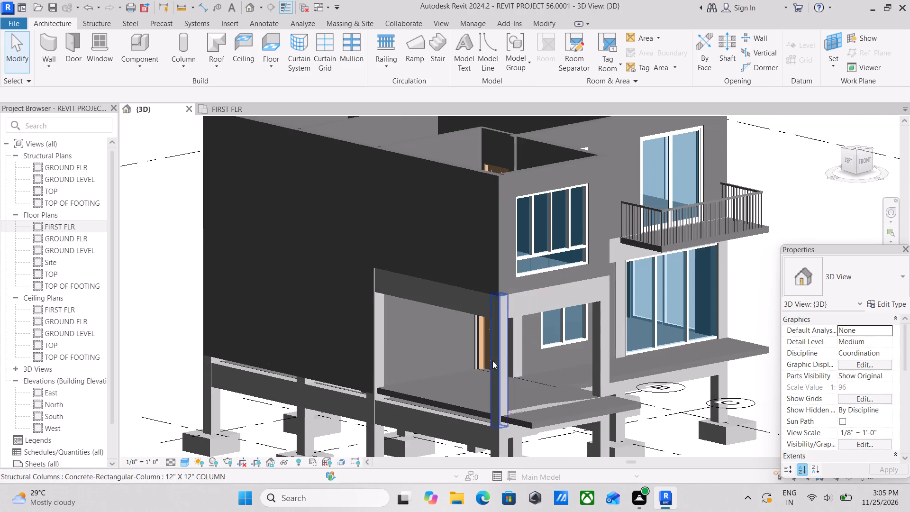
{"action": "middle_click_drag", "start_coordinate": [466, 360], "coordinate": [439, 359]}
{"action": "scroll", "coordinate": [438, 359], "scroll_direction": "up", "scroll_amount": 1}
{"action": "scroll", "coordinate": [574, 332], "scroll_direction": "down", "scroll_amount": 3}
{"action": "middle_click_drag", "start_coordinate": [575, 333], "coordinate": [476, 320], "text": "shift"}
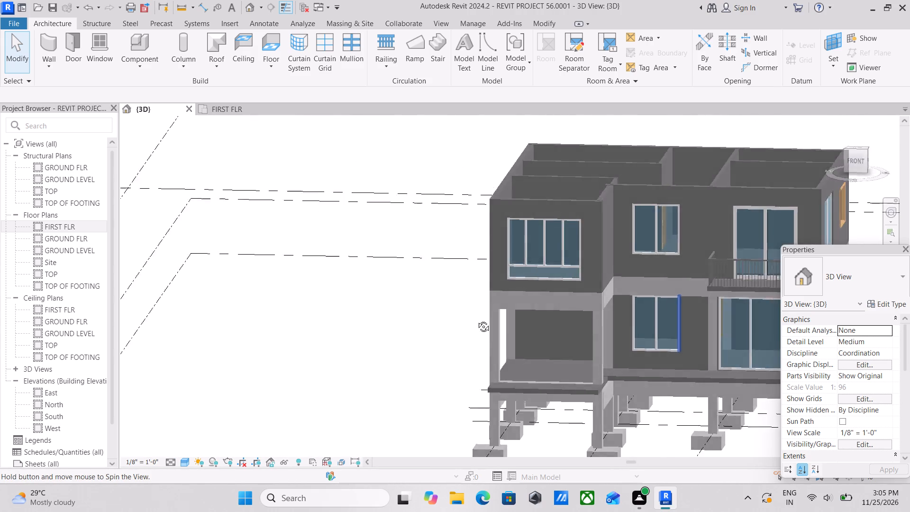
{"action": "middle_click_drag", "start_coordinate": [476, 320], "coordinate": [431, 310], "text": "shift"}
{"action": "scroll", "coordinate": [431, 310], "scroll_direction": "down", "scroll_amount": 5}
{"action": "middle_click_drag", "start_coordinate": [570, 353], "coordinate": [661, 352], "text": "shift"}
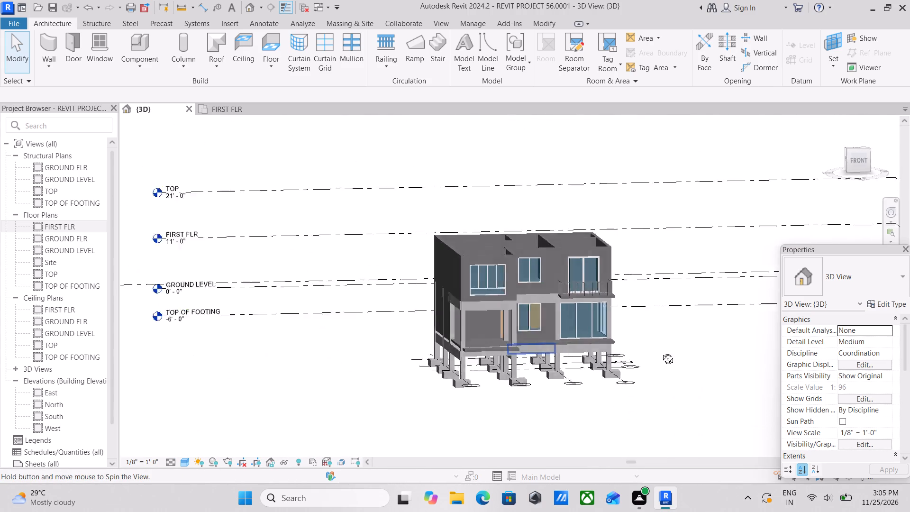
{"action": "middle_click_drag", "start_coordinate": [661, 352], "coordinate": [747, 323], "text": "shift"}
{"action": "scroll", "coordinate": [747, 323], "scroll_direction": "down", "scroll_amount": 1}
{"action": "middle_click_drag", "start_coordinate": [515, 381], "coordinate": [417, 398], "text": "shift"}
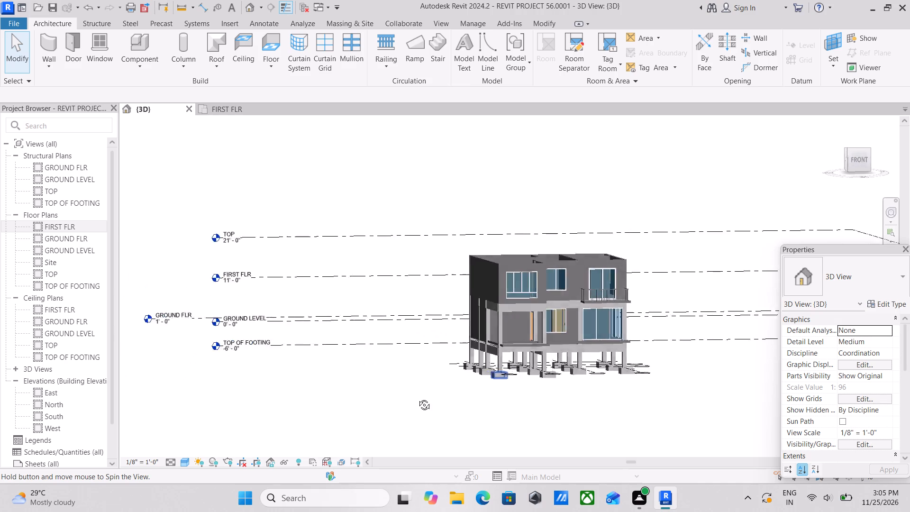
{"action": "middle_click_drag", "start_coordinate": [417, 398], "coordinate": [288, 410], "text": "shift"}
{"action": "scroll", "coordinate": [675, 341], "scroll_direction": "up", "scroll_amount": 4}
{"action": "scroll", "coordinate": [585, 341], "scroll_direction": "up", "scroll_amount": 3}
{"action": "scroll", "coordinate": [606, 305], "scroll_direction": "down", "scroll_amount": 3}
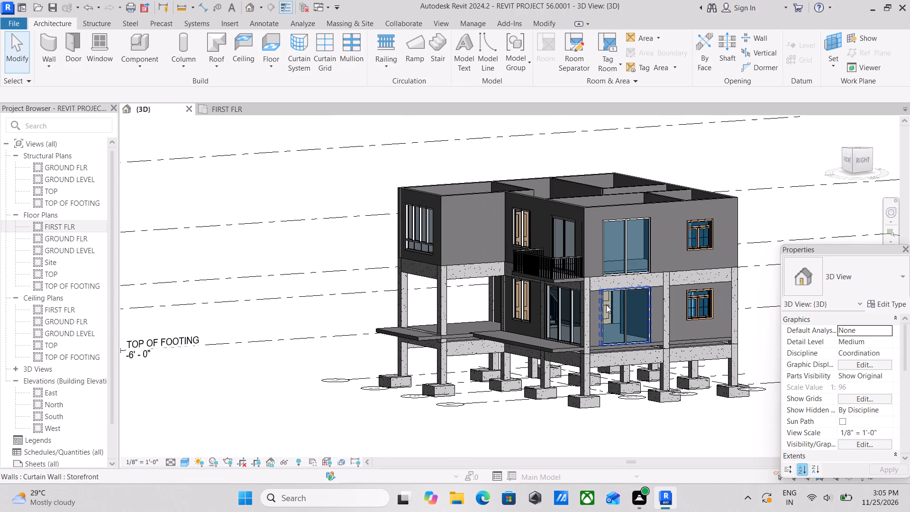
View the house from its right side and examine the overall massing, front facade and roofless first-floor rooms from around it.
{"action": "left_click", "coordinate": [863, 155]}
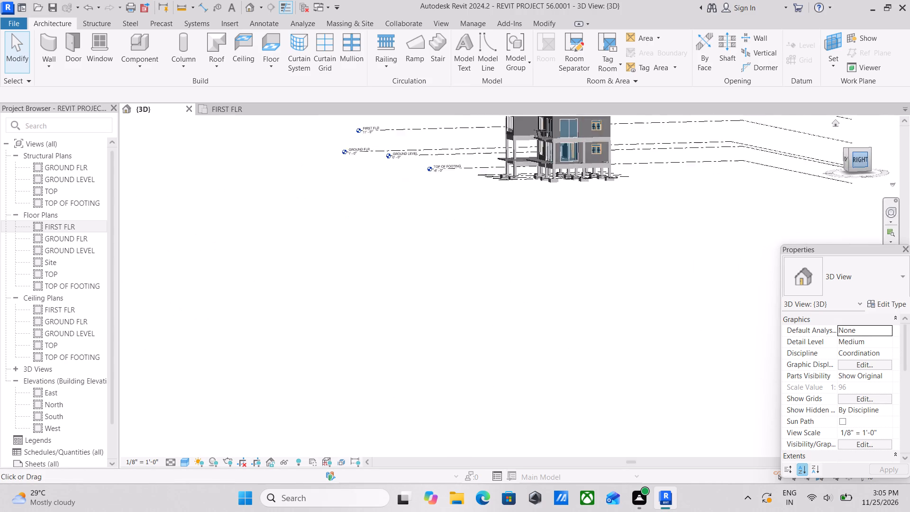
{"action": "scroll", "coordinate": [489, 306], "scroll_direction": "up", "scroll_amount": 1}
{"action": "middle_click_drag", "start_coordinate": [496, 340], "coordinate": [593, 389], "text": "shift"}
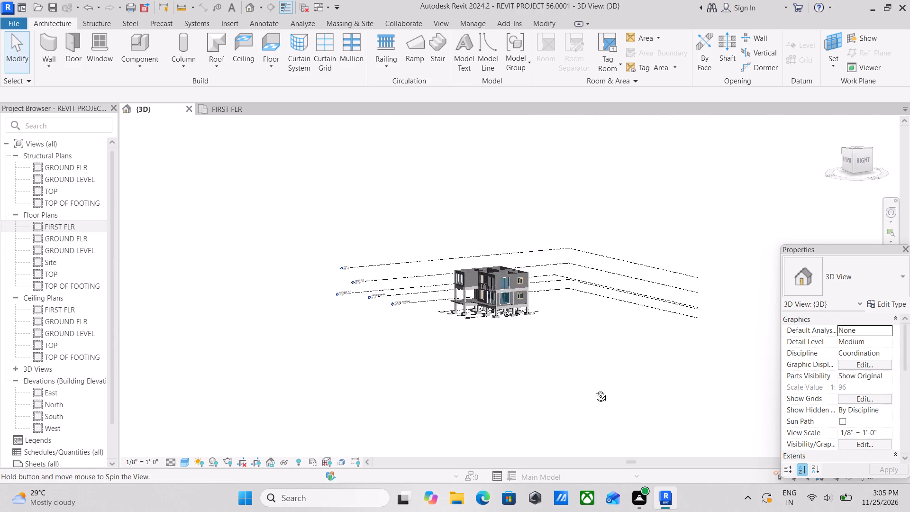
{"action": "middle_click_drag", "start_coordinate": [593, 389], "coordinate": [603, 390], "text": "shift"}
{"action": "middle_click_drag", "start_coordinate": [571, 338], "coordinate": [668, 319], "text": "shift"}
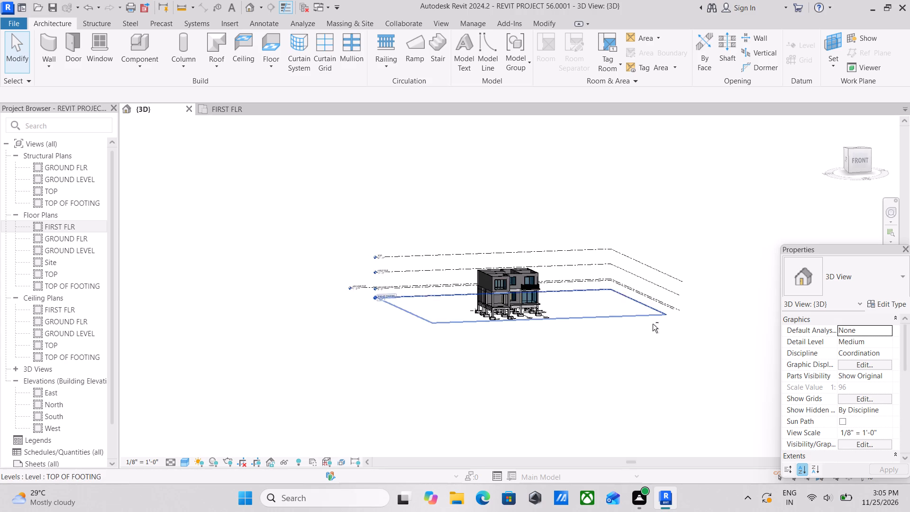
{"action": "middle_click_drag", "start_coordinate": [598, 327], "coordinate": [649, 307], "text": "shift"}
{"action": "scroll", "coordinate": [503, 244], "scroll_direction": "up", "scroll_amount": 3}
{"action": "middle_click_drag", "start_coordinate": [610, 320], "coordinate": [565, 327], "text": "shift"}
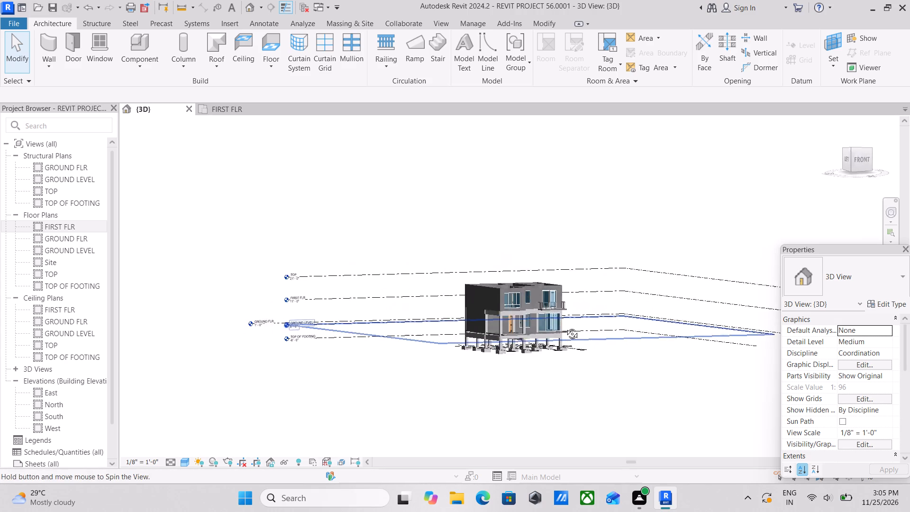
{"action": "middle_click_drag", "start_coordinate": [565, 327], "coordinate": [536, 330], "text": "shift"}
{"action": "middle_click_drag", "start_coordinate": [555, 331], "coordinate": [467, 359], "text": "shift"}
{"action": "scroll", "coordinate": [443, 337], "scroll_direction": "up", "scroll_amount": 2}
{"action": "scroll", "coordinate": [522, 329], "scroll_direction": "up", "scroll_amount": 2}
{"action": "middle_click_drag", "start_coordinate": [522, 329], "coordinate": [580, 311], "text": "shift"}
{"action": "scroll", "coordinate": [568, 320], "scroll_direction": "up", "scroll_amount": 2}
{"action": "middle_click_drag", "start_coordinate": [557, 324], "coordinate": [460, 325], "text": "shift"}
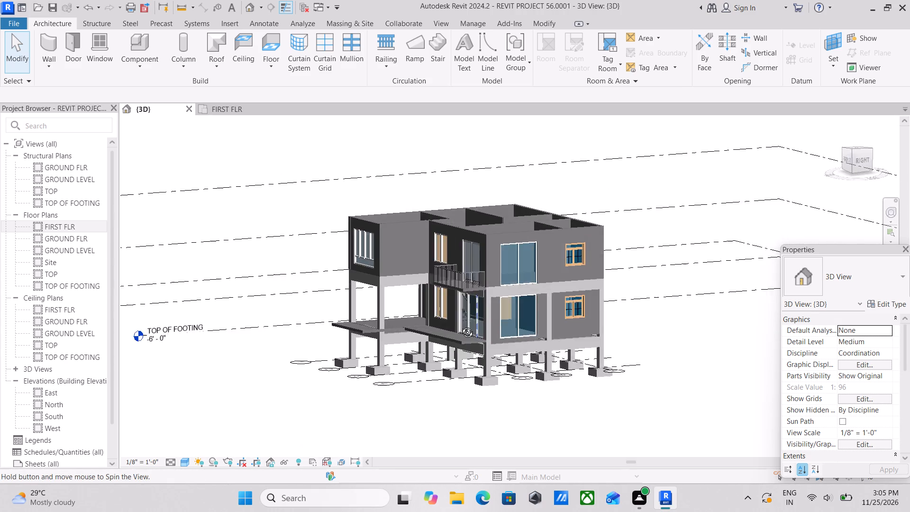
{"action": "middle_click_drag", "start_coordinate": [460, 325], "coordinate": [487, 392], "text": "shift"}
{"action": "middle_click_drag", "start_coordinate": [486, 336], "coordinate": [546, 322]}
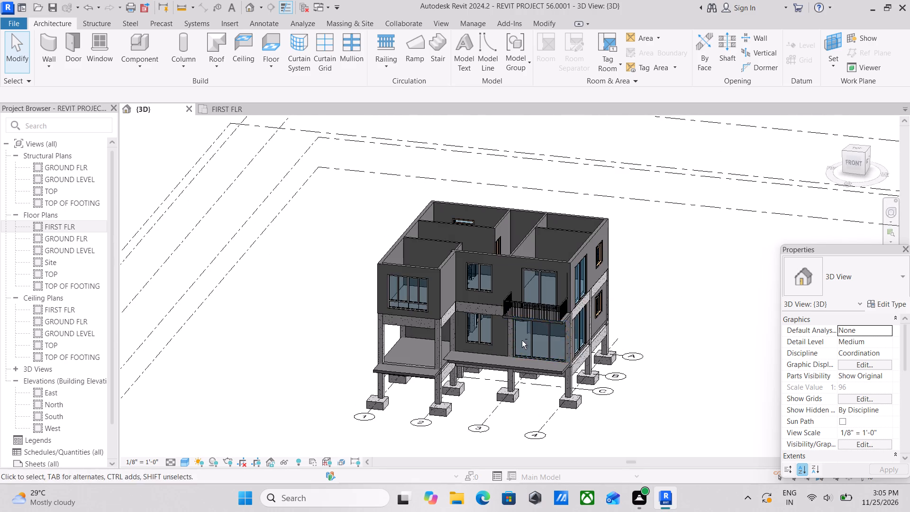
{"action": "middle_click_drag", "start_coordinate": [522, 340], "coordinate": [476, 283], "text": "shift"}
{"action": "middle_click_drag", "start_coordinate": [508, 305], "coordinate": [473, 293], "text": "shift"}
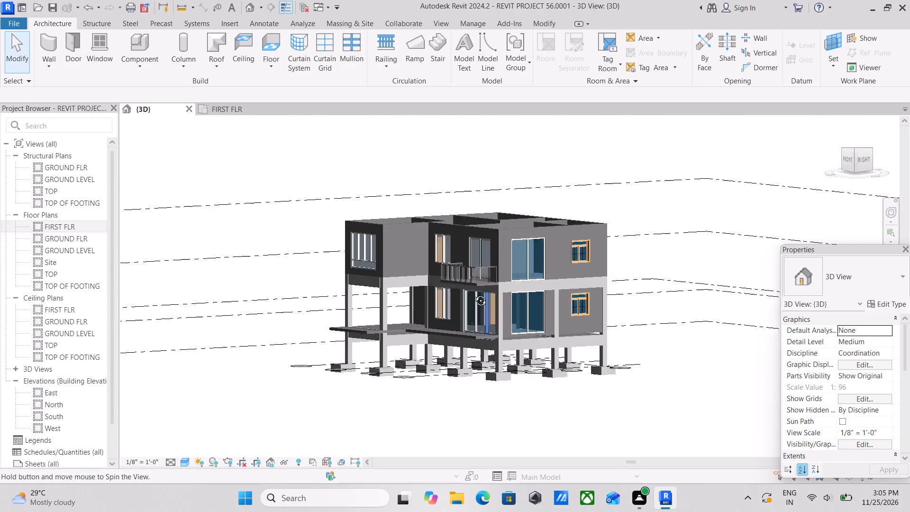
{"action": "middle_click_drag", "start_coordinate": [473, 293], "coordinate": [450, 293], "text": "shift"}
{"action": "scroll", "coordinate": [450, 293], "scroll_direction": "down", "scroll_amount": 2}
{"action": "scroll", "coordinate": [387, 308], "scroll_direction": "down", "scroll_amount": 1}
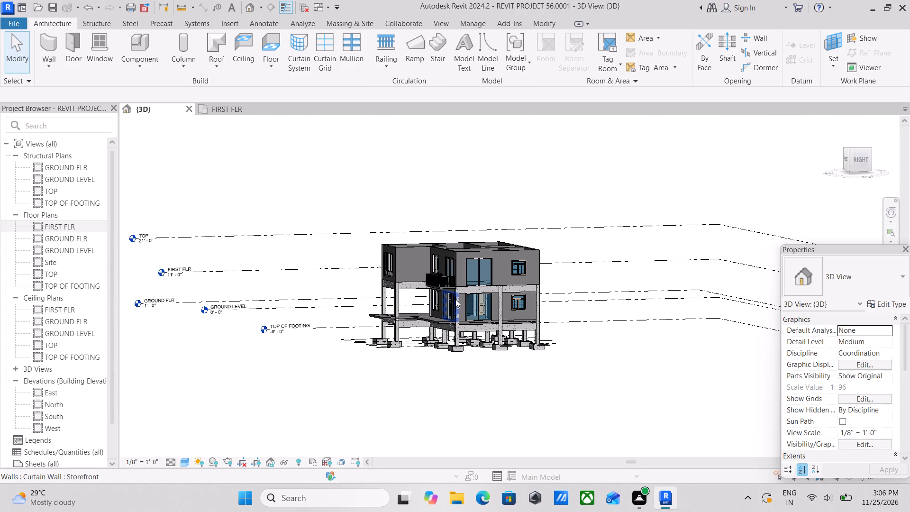
{"action": "scroll", "coordinate": [471, 296], "scroll_direction": "up", "scroll_amount": 3}
{"action": "middle_click_drag", "start_coordinate": [471, 296], "coordinate": [477, 311], "text": "shift"}
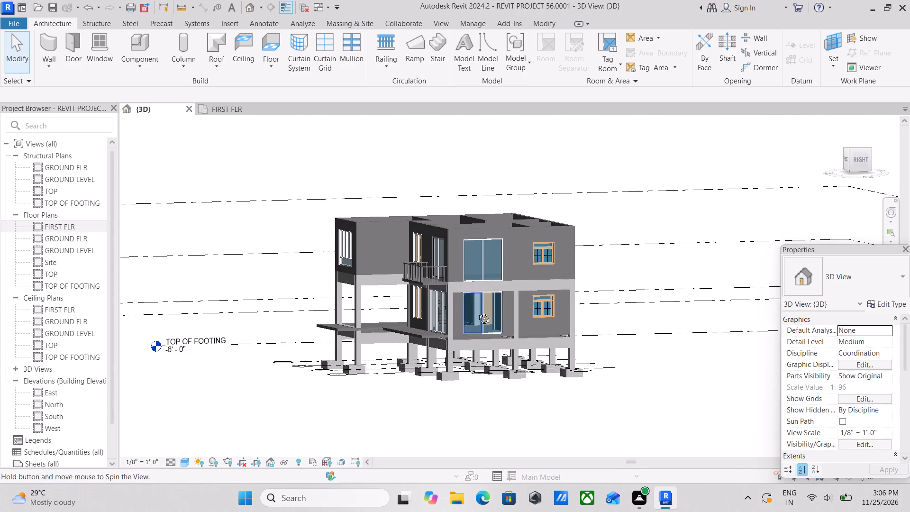
{"action": "middle_click_drag", "start_coordinate": [477, 311], "coordinate": [439, 386], "text": "shift"}
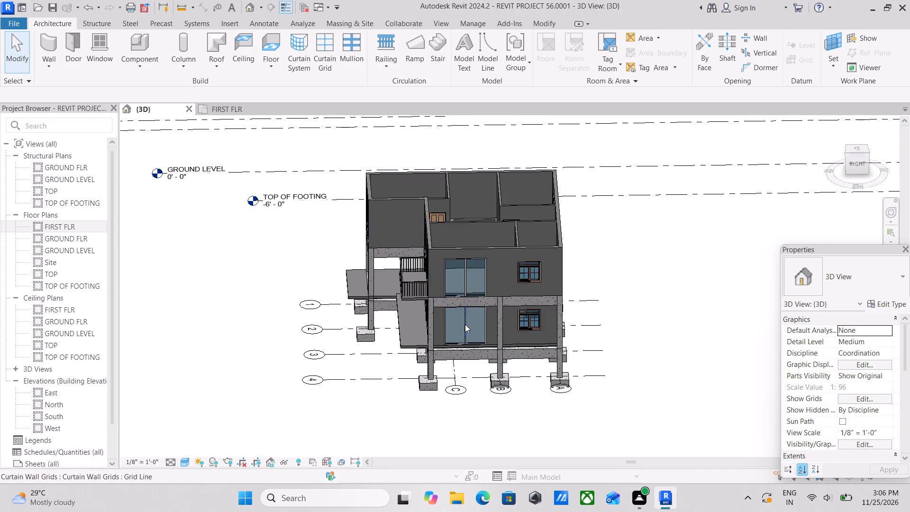
Examine the right-side glazing, ground-floor front glazing, balcony and porch slabs at close range.
{"action": "scroll", "coordinate": [459, 351], "scroll_direction": "up", "scroll_amount": 9}
{"action": "middle_click_drag", "start_coordinate": [469, 338], "coordinate": [466, 410], "text": "shift"}
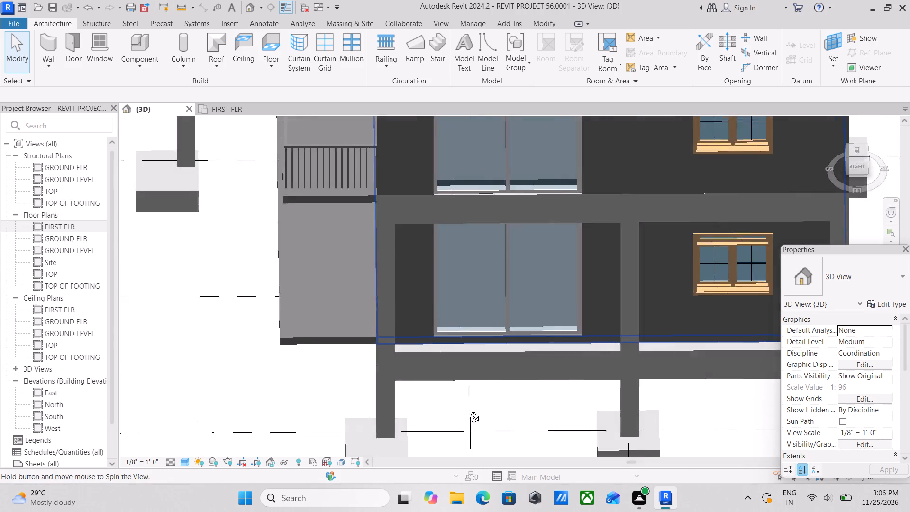
{"action": "middle_click_drag", "start_coordinate": [466, 410], "coordinate": [540, 285], "text": "shift"}
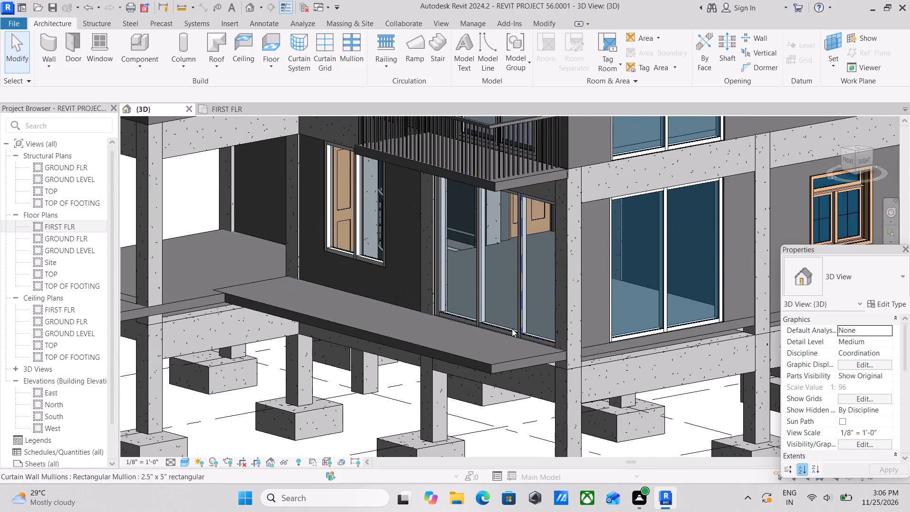
{"action": "scroll", "coordinate": [510, 331], "scroll_direction": "down", "scroll_amount": 2}
{"action": "middle_click_drag", "start_coordinate": [510, 331], "coordinate": [553, 273], "text": "shift"}
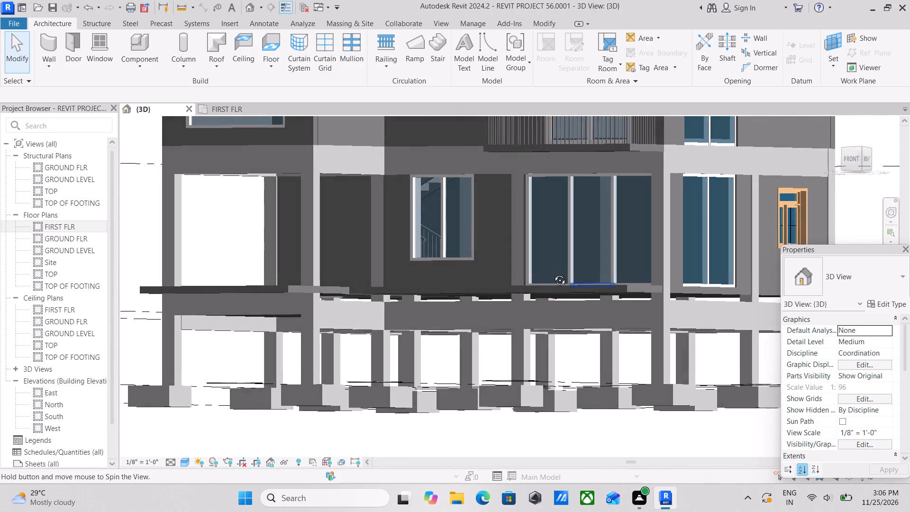
{"action": "middle_click_drag", "start_coordinate": [553, 273], "coordinate": [460, 394], "text": "shift"}
{"action": "middle_click_drag", "start_coordinate": [505, 293], "coordinate": [605, 280], "text": "shift"}
{"action": "scroll", "coordinate": [605, 280], "scroll_direction": "down", "scroll_amount": 2}
{"action": "middle_click_drag", "start_coordinate": [604, 280], "coordinate": [491, 267], "text": "shift"}
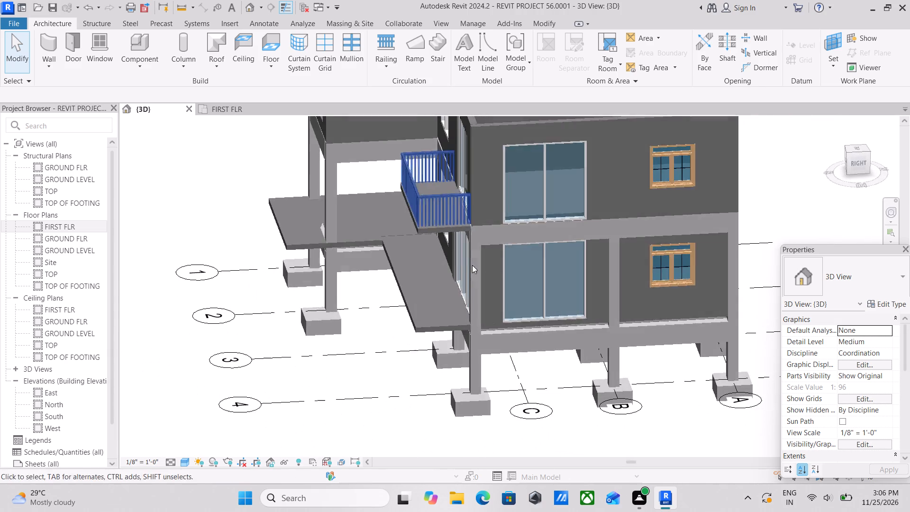
{"action": "middle_click_drag", "start_coordinate": [658, 228], "coordinate": [589, 325]}
{"action": "scroll", "coordinate": [589, 325], "scroll_direction": "up", "scroll_amount": 1}
{"action": "scroll", "coordinate": [589, 325], "scroll_direction": "down", "scroll_amount": 2}
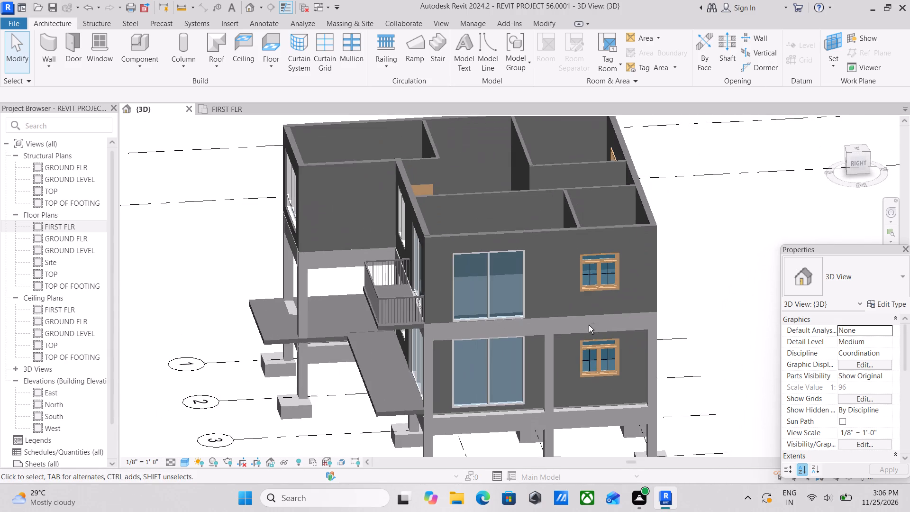
Examine the whole house from its back, left and front-right sides, including the foundations and level lines.
{"action": "middle_click_drag", "start_coordinate": [589, 325], "coordinate": [427, 241], "text": "shift"}
{"action": "scroll", "coordinate": [457, 231], "scroll_direction": "down", "scroll_amount": 2}
{"action": "middle_click_drag", "start_coordinate": [457, 231], "coordinate": [339, 261], "text": "shift"}
{"action": "scroll", "coordinate": [339, 261], "scroll_direction": "down", "scroll_amount": 3}
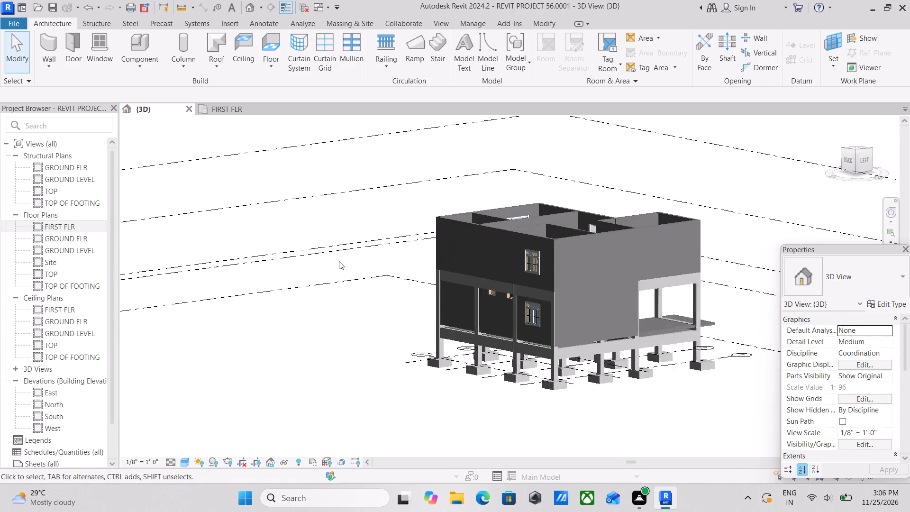
{"action": "scroll", "coordinate": [339, 261], "scroll_direction": "down", "scroll_amount": 2}
{"action": "middle_click_drag", "start_coordinate": [432, 314], "coordinate": [433, 283], "text": "shift"}
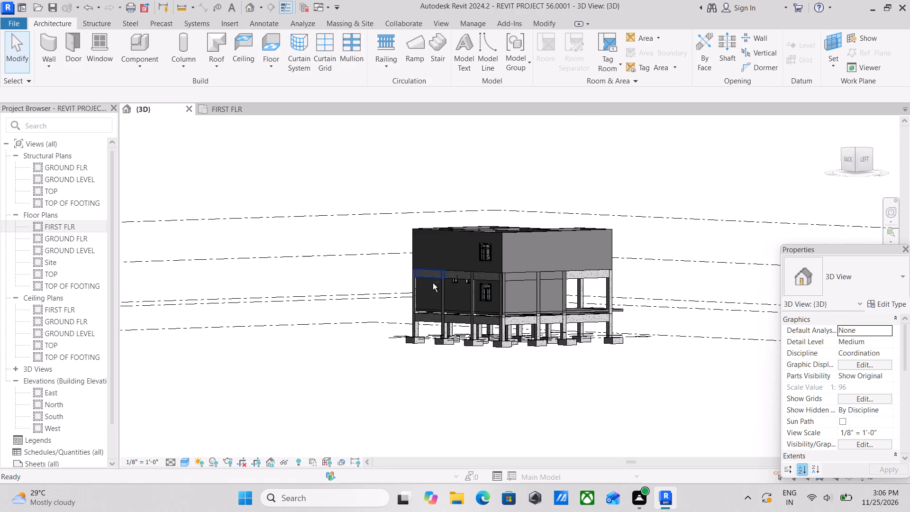
{"action": "scroll", "coordinate": [438, 237], "scroll_direction": "down", "scroll_amount": 1, "text": "shift"}
{"action": "middle_click_drag", "start_coordinate": [442, 239], "coordinate": [404, 239], "text": "shift"}
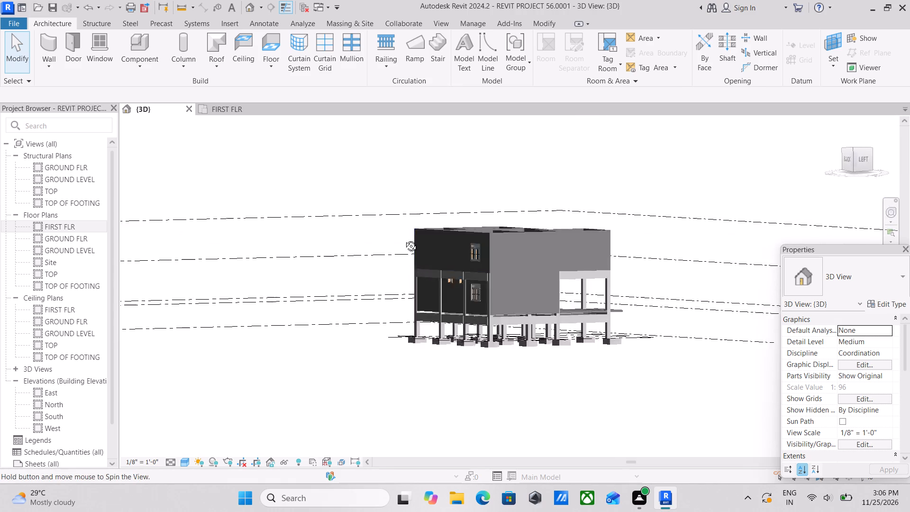
{"action": "middle_click_drag", "start_coordinate": [404, 239], "coordinate": [304, 242], "text": "shift"}
{"action": "scroll", "coordinate": [490, 265], "scroll_direction": "down", "scroll_amount": 2}
{"action": "middle_click_drag", "start_coordinate": [489, 265], "coordinate": [338, 247]}
{"action": "scroll", "coordinate": [436, 271], "scroll_direction": "down", "scroll_amount": 1}
{"action": "middle_click_drag", "start_coordinate": [436, 271], "coordinate": [261, 277], "text": "ctrl"}
{"action": "scroll", "coordinate": [263, 278], "scroll_direction": "down", "scroll_amount": 1, "text": "ctrl"}
{"action": "scroll", "coordinate": [289, 293], "scroll_direction": "up", "scroll_amount": 1}
{"action": "scroll", "coordinate": [415, 319], "scroll_direction": "down", "scroll_amount": 3}
{"action": "middle_click_drag", "start_coordinate": [470, 332], "coordinate": [268, 327], "text": "shift"}
{"action": "scroll", "coordinate": [268, 327], "scroll_direction": "down", "scroll_amount": 2}
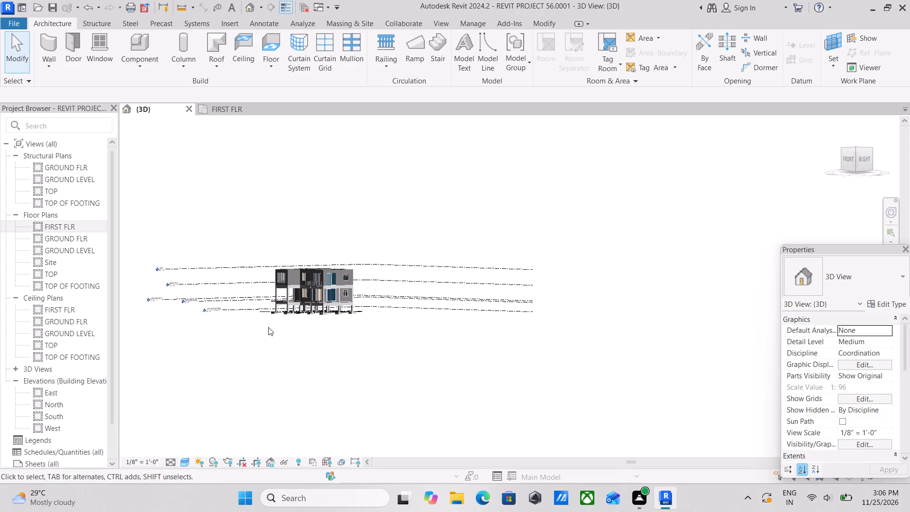
Filter a whole-house selection to Structural Columns, Structural Foundations and Structural Framing (Girder), and temporarily isolate those elements.
{"action": "middle_click_drag", "start_coordinate": [271, 329], "coordinate": [356, 345]}
{"action": "left_click", "coordinate": [309, 210]}
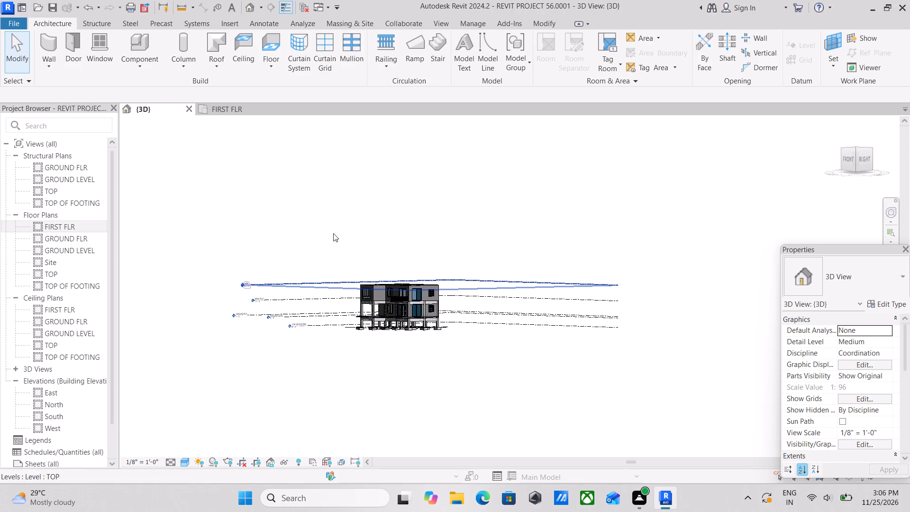
{"action": "left_click_drag", "start_coordinate": [301, 209], "coordinate": [473, 388]}
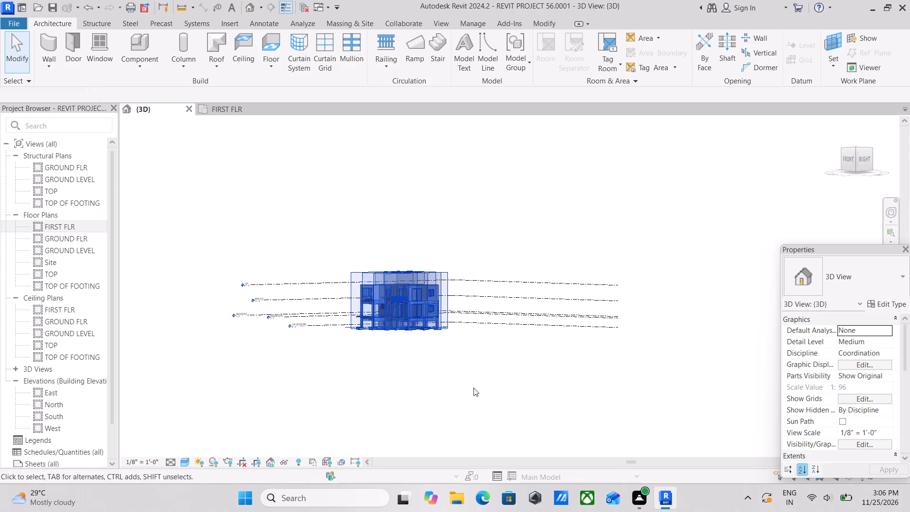
{"action": "left_click", "coordinate": [558, 44]}
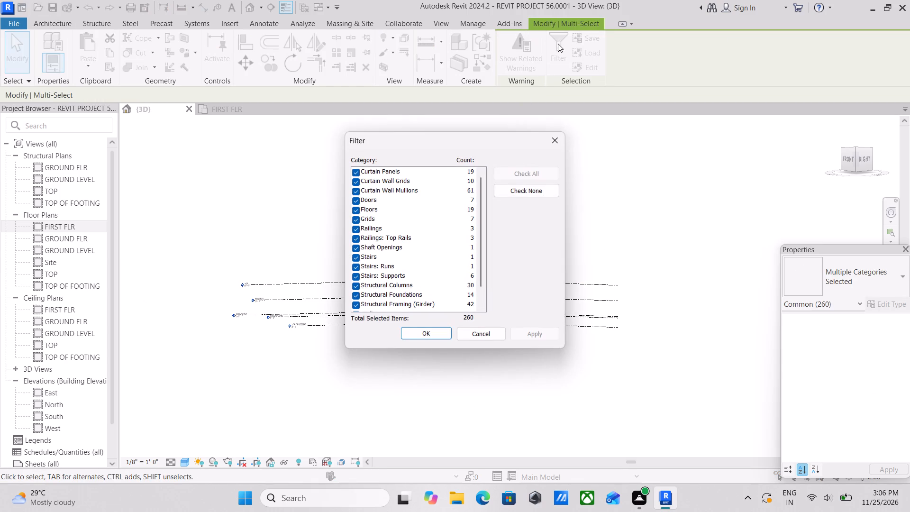
{"action": "left_click", "coordinate": [540, 191]}
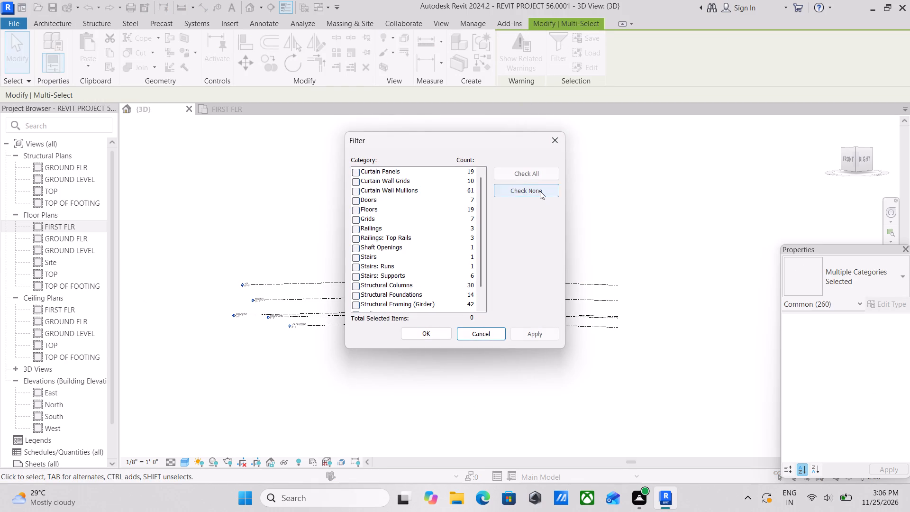
{"action": "scroll", "coordinate": [344, 319], "scroll_direction": "down", "scroll_amount": 2}
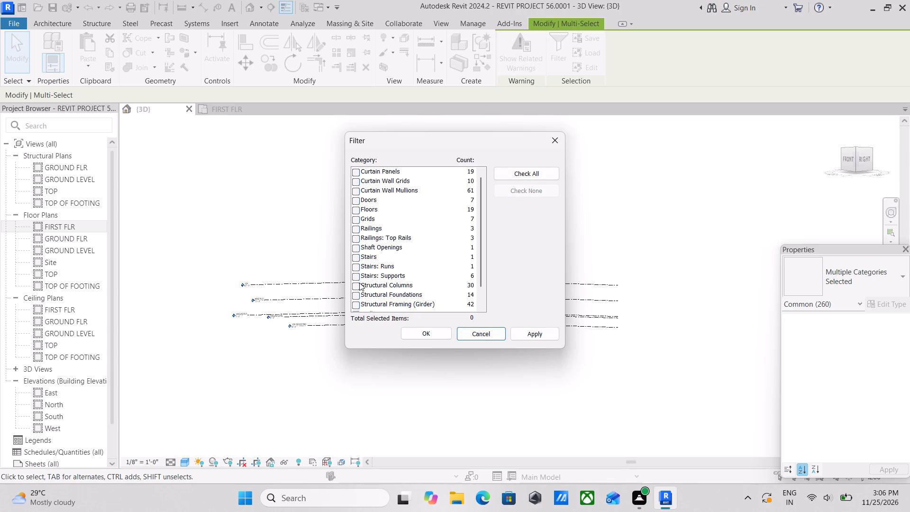
{"action": "left_click", "coordinate": [359, 283]}
{"action": "left_click", "coordinate": [353, 287]}
{"action": "left_click", "coordinate": [355, 297]}
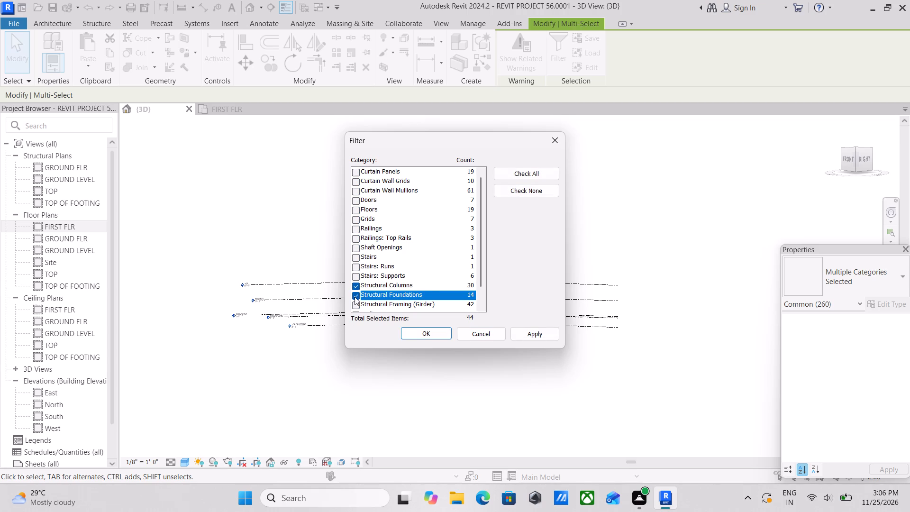
{"action": "scroll", "coordinate": [355, 297], "scroll_direction": "down", "scroll_amount": 2}
{"action": "left_click", "coordinate": [355, 286]}
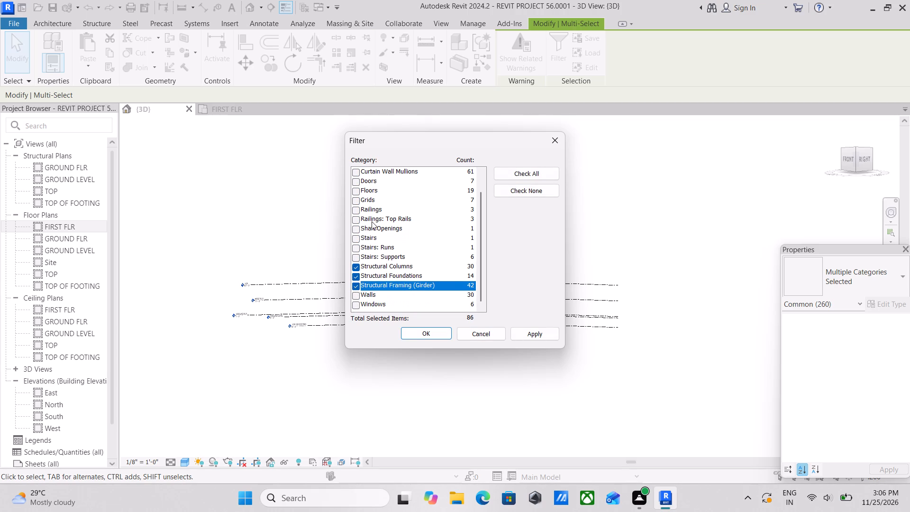
{"action": "scroll", "coordinate": [363, 252], "scroll_direction": "up", "scroll_amount": 1}
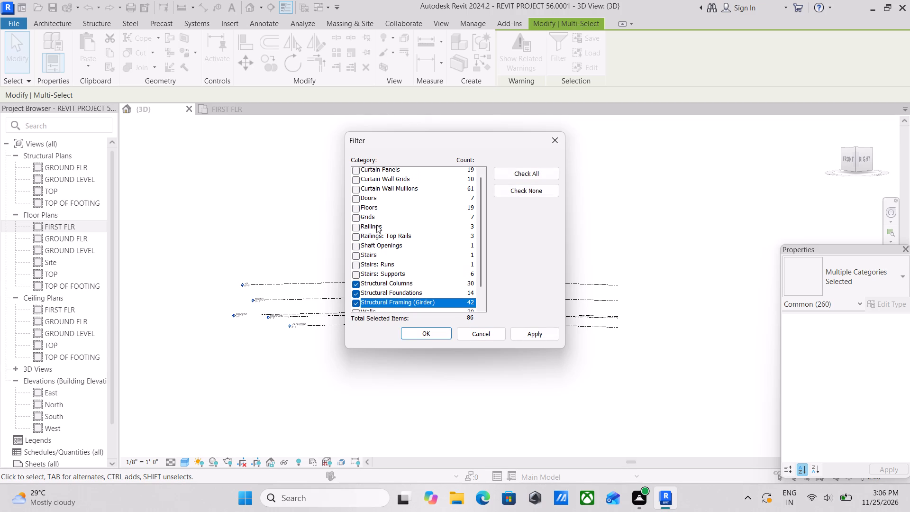
{"action": "scroll", "coordinate": [378, 217], "scroll_direction": "up", "scroll_amount": 1}
{"action": "scroll", "coordinate": [376, 229], "scroll_direction": "down", "scroll_amount": 4}
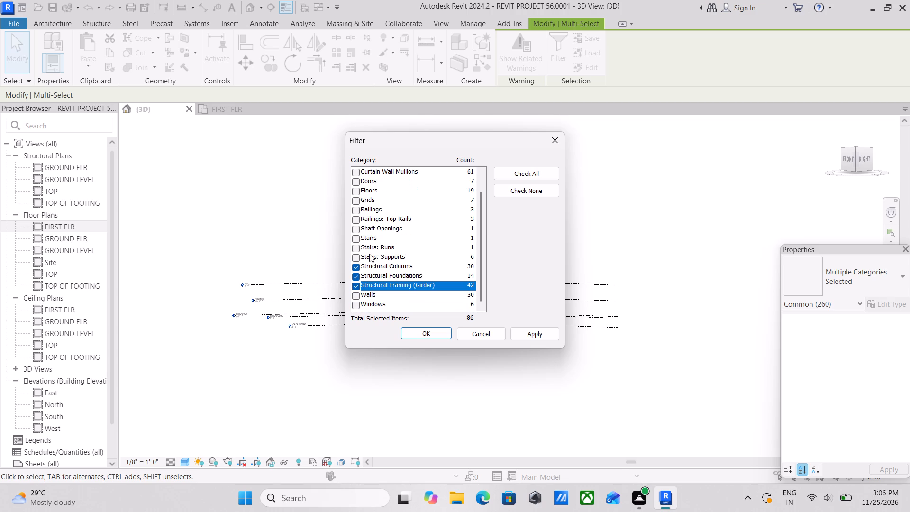
{"action": "scroll", "coordinate": [381, 278], "scroll_direction": "down", "scroll_amount": 3}
{"action": "left_click", "coordinate": [524, 336]}
{"action": "left_click", "coordinate": [406, 338]}
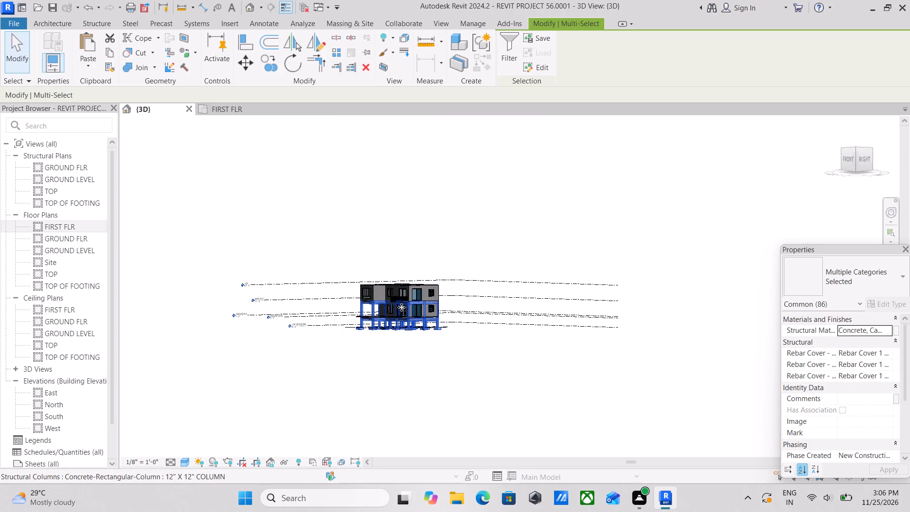
{"action": "scroll", "coordinate": [402, 311], "scroll_direction": "up", "scroll_amount": 3}
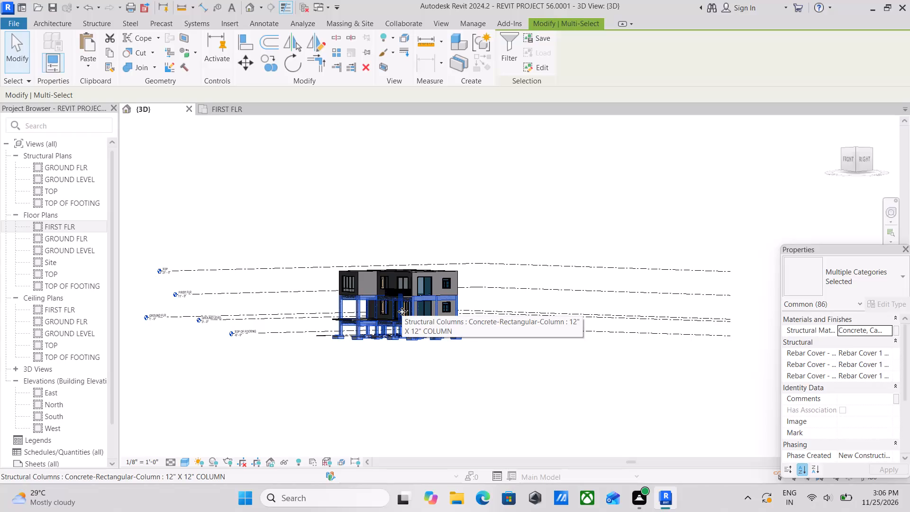
{"action": "left_click", "coordinate": [283, 459]}
{"action": "left_click", "coordinate": [311, 417]}
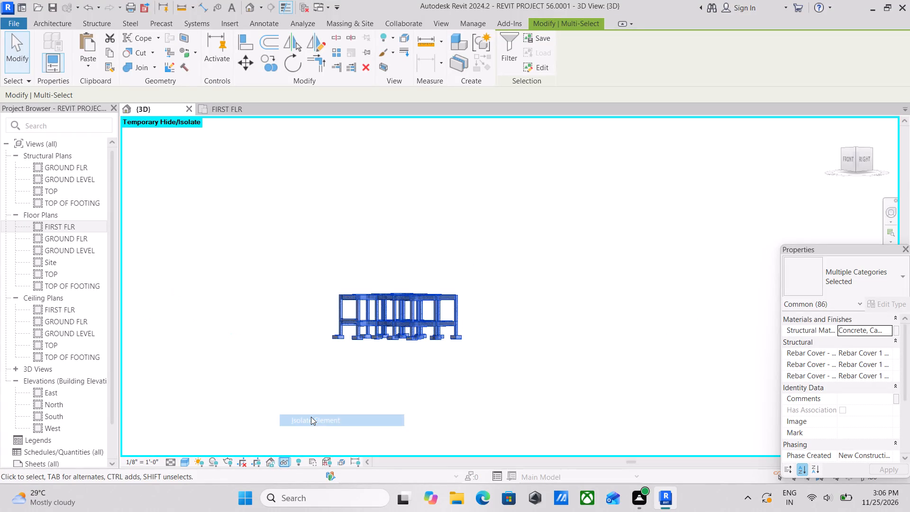
Examine the isolated concrete frame of footings, columns and beams from the front and right sides.
{"action": "scroll", "coordinate": [373, 340], "scroll_direction": "up", "scroll_amount": 7}
{"action": "middle_click_drag", "start_coordinate": [377, 336], "coordinate": [391, 370]}
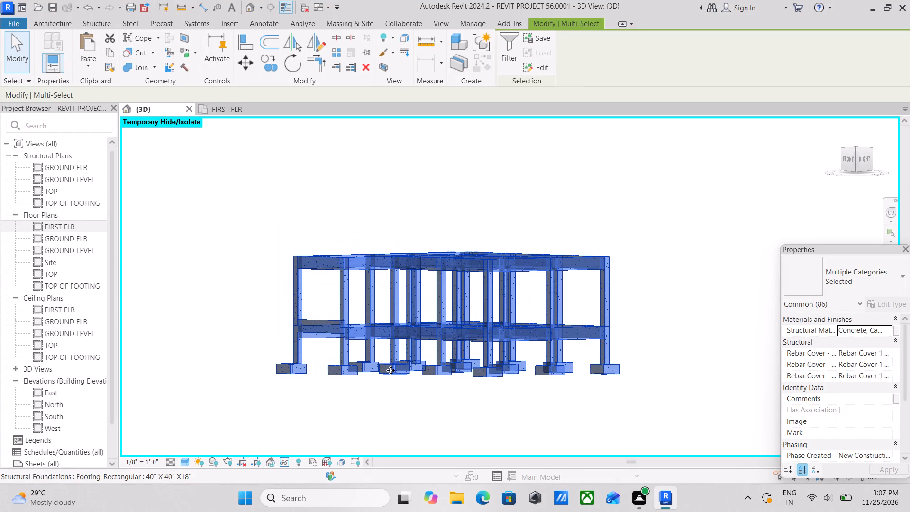
{"action": "key", "text": "Escape"}
{"action": "scroll", "coordinate": [395, 367], "scroll_direction": "down", "scroll_amount": 2}
{"action": "middle_click_drag", "start_coordinate": [395, 367], "coordinate": [469, 390], "text": "shift"}
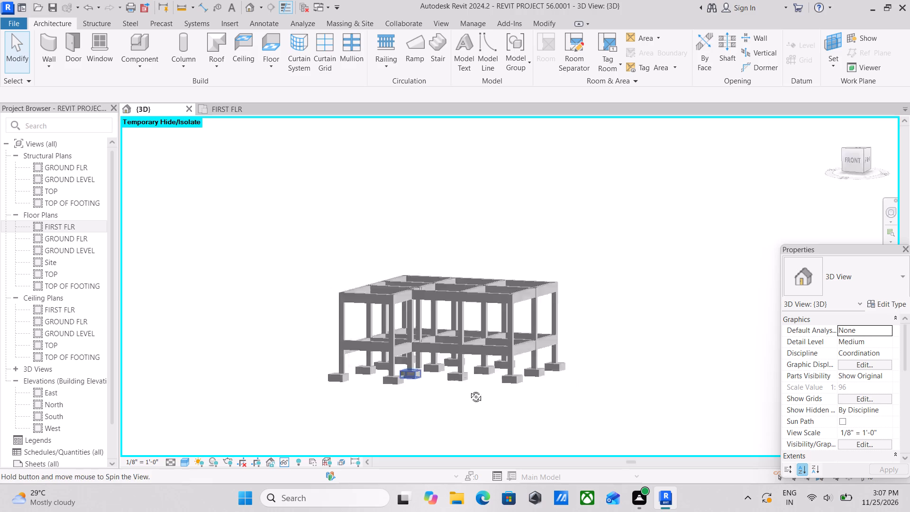
{"action": "middle_click_drag", "start_coordinate": [469, 390], "coordinate": [519, 388], "text": "shift"}
{"action": "middle_click_drag", "start_coordinate": [512, 375], "coordinate": [388, 328], "text": "shift"}
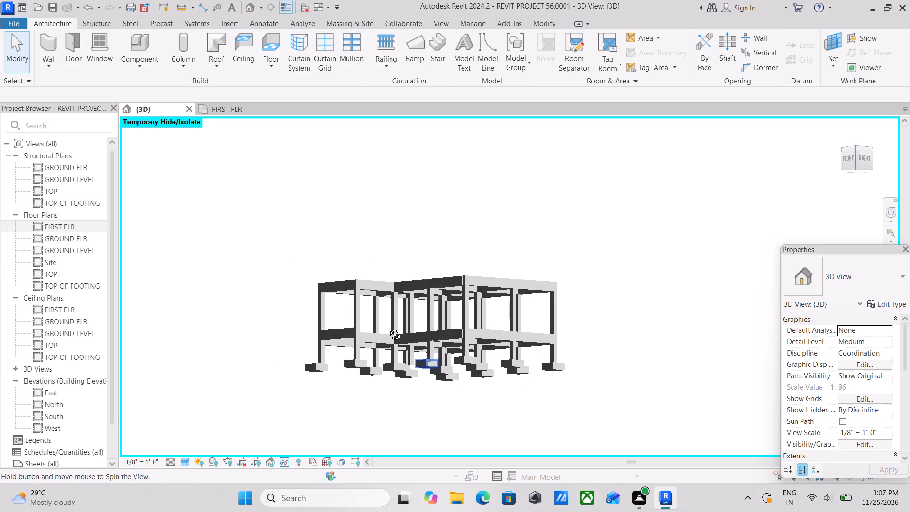
{"action": "middle_click_drag", "start_coordinate": [388, 328], "coordinate": [388, 345], "text": "shift"}
{"action": "middle_click_drag", "start_coordinate": [395, 349], "coordinate": [466, 384], "text": "shift"}
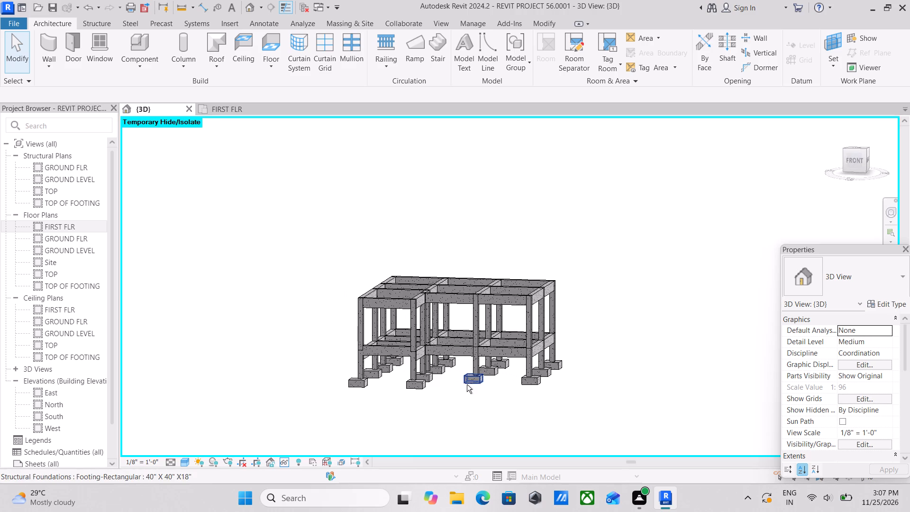
{"action": "middle_click_drag", "start_coordinate": [437, 322], "coordinate": [491, 388]}
{"action": "middle_click_drag", "start_coordinate": [595, 369], "coordinate": [559, 301], "text": "shift"}
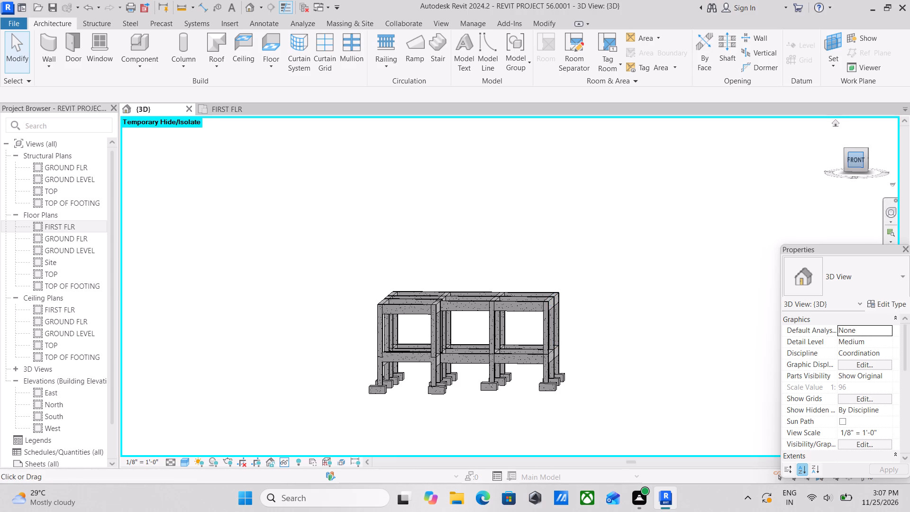
Copy the frame's upper tier of columns and beams and paste it aligned to the TOP level.
{"action": "left_click", "coordinate": [858, 163]}
{"action": "scroll", "coordinate": [532, 366], "scroll_direction": "down", "scroll_amount": 2}
{"action": "middle_click_drag", "start_coordinate": [532, 366], "coordinate": [469, 371], "text": "shift"}
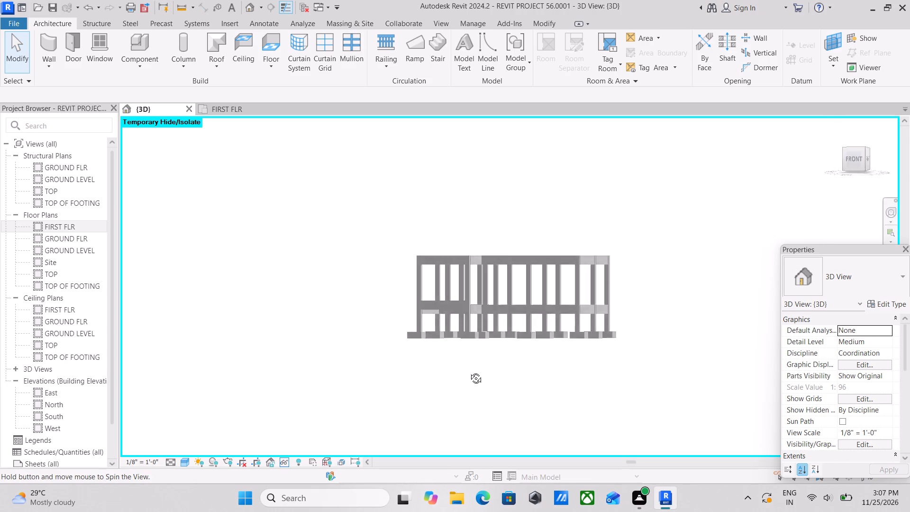
{"action": "middle_click_drag", "start_coordinate": [469, 371], "coordinate": [414, 358], "text": "shift"}
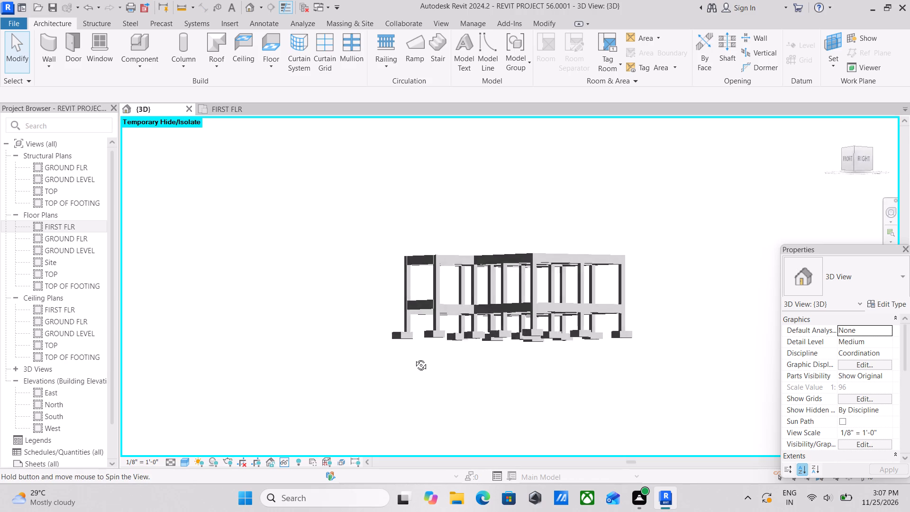
{"action": "middle_click_drag", "start_coordinate": [414, 358], "coordinate": [549, 383], "text": "shift"}
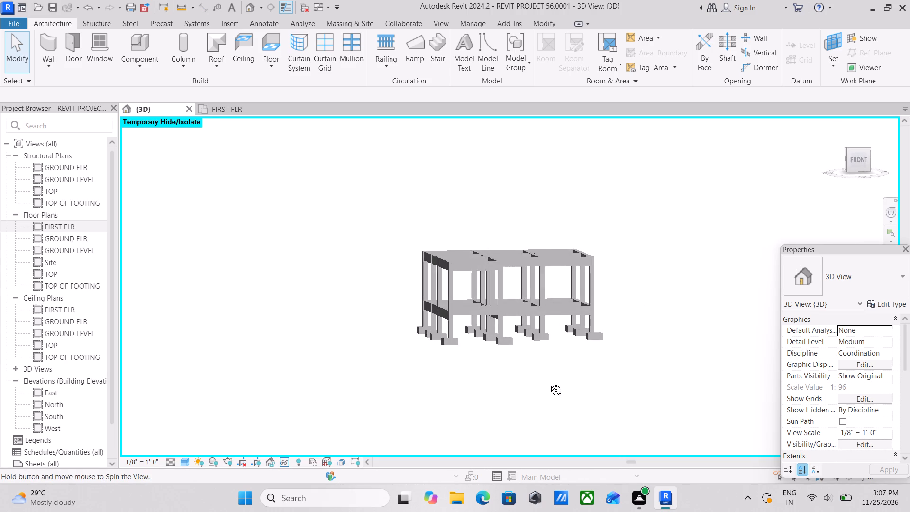
{"action": "middle_click_drag", "start_coordinate": [549, 383], "coordinate": [547, 366], "text": "shift"}
{"action": "middle_click_drag", "start_coordinate": [547, 366], "coordinate": [500, 363], "text": "shift"}
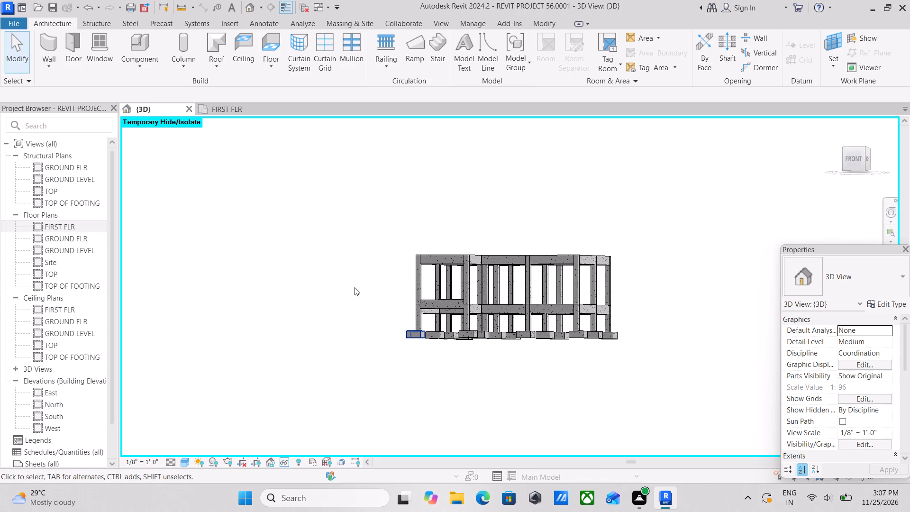
{"action": "left_click_drag", "start_coordinate": [348, 206], "coordinate": [536, 295]}
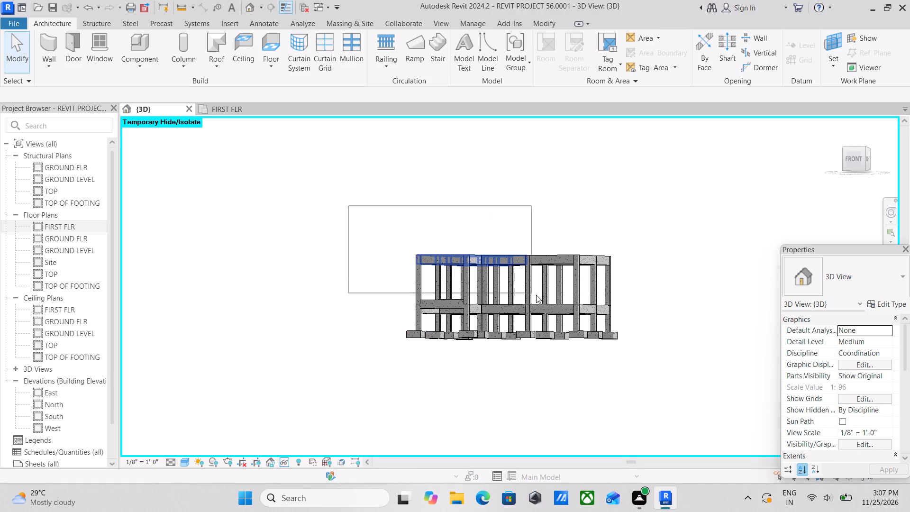
{"action": "left_click_drag", "start_coordinate": [536, 295], "coordinate": [626, 308]}
{"action": "middle_click_drag", "start_coordinate": [328, 307], "coordinate": [393, 339], "text": "shift"}
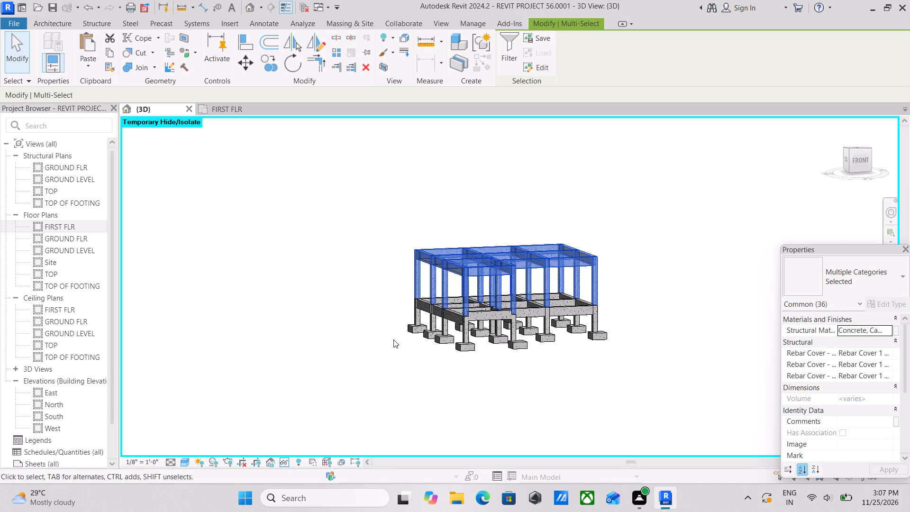
{"action": "left_click", "coordinate": [108, 52]}
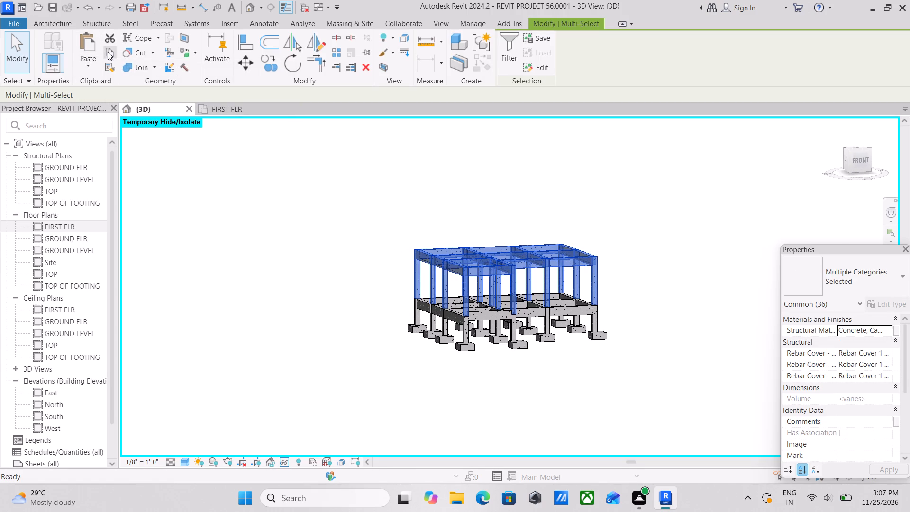
{"action": "left_click", "coordinate": [89, 60]}
{"action": "left_click", "coordinate": [111, 116]}
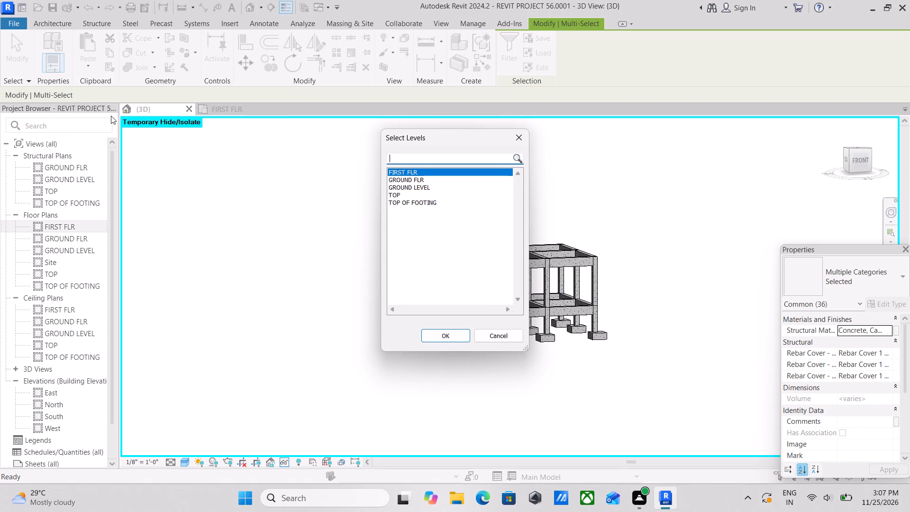
{"action": "left_click", "coordinate": [393, 194]}
{"action": "left_click", "coordinate": [455, 337]}
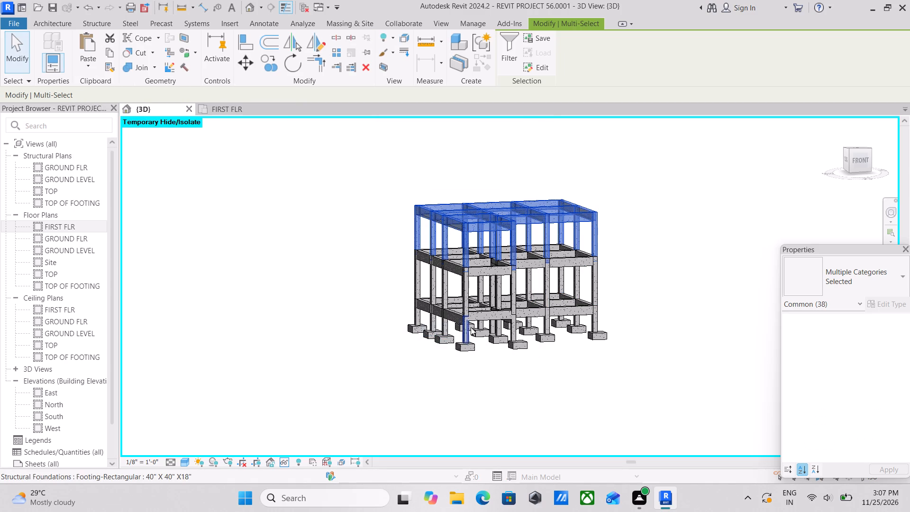
{"action": "key", "text": "Escape"}
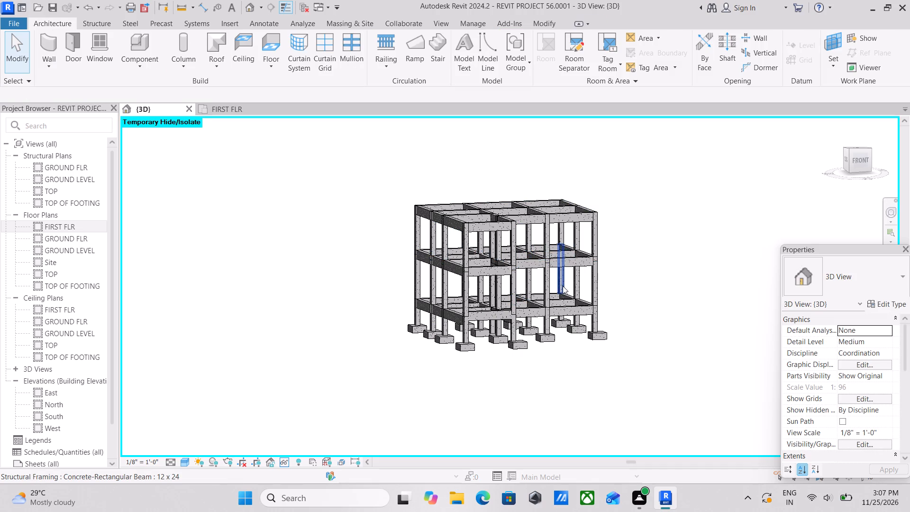
Reset the temporary isolation to bring back the full house model.
{"action": "middle_click_drag", "start_coordinate": [563, 286], "coordinate": [427, 311], "text": "shift"}
{"action": "middle_click_drag", "start_coordinate": [522, 302], "coordinate": [528, 306], "text": "shift"}
{"action": "type", "text": "hr"}
{"action": "key", "text": "Escape"}
Examine the full house model with its concrete frame from the front, left and right sides.
{"action": "scroll", "coordinate": [431, 227], "scroll_direction": "up", "scroll_amount": 1}
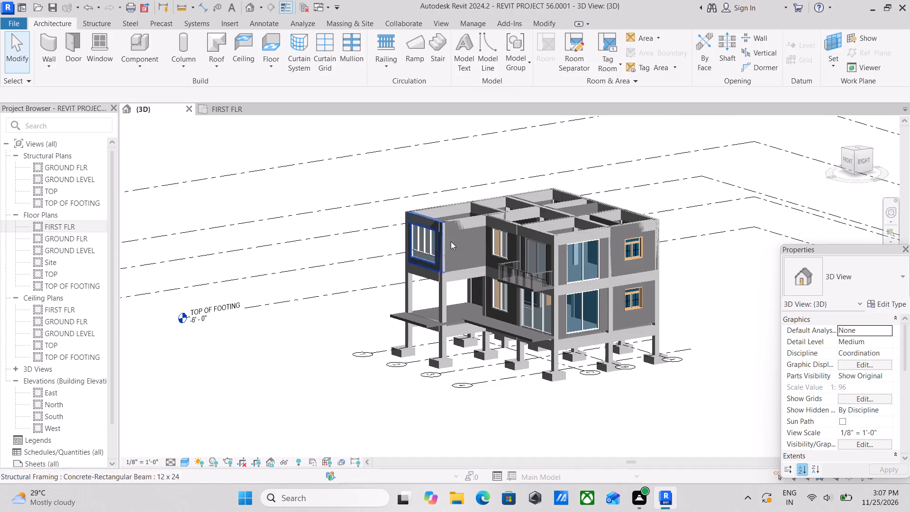
{"action": "middle_click_drag", "start_coordinate": [458, 247], "coordinate": [572, 248], "text": "shift"}
{"action": "middle_click_drag", "start_coordinate": [539, 260], "coordinate": [546, 250], "text": "shift"}
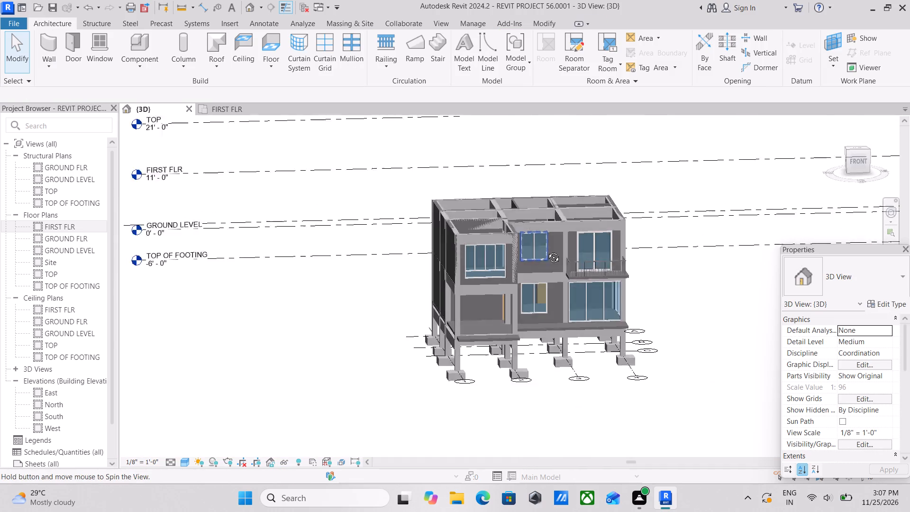
{"action": "middle_click_drag", "start_coordinate": [546, 250], "coordinate": [550, 250], "text": "shift"}
{"action": "middle_click_drag", "start_coordinate": [476, 265], "coordinate": [492, 296], "text": "shift"}
{"action": "middle_click_drag", "start_coordinate": [566, 308], "coordinate": [564, 307], "text": "shift"}
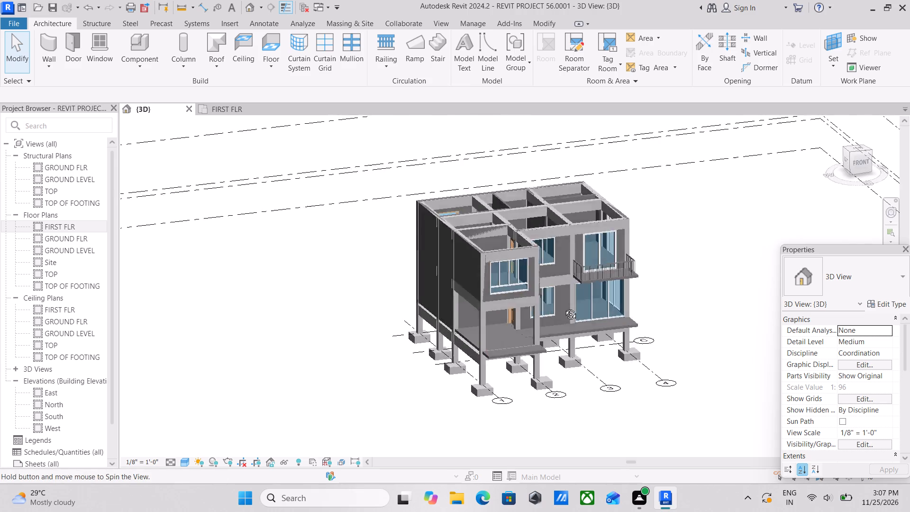
{"action": "middle_click_drag", "start_coordinate": [564, 307], "coordinate": [412, 376], "text": "shift"}
{"action": "middle_click_drag", "start_coordinate": [467, 327], "coordinate": [608, 273], "text": "shift"}
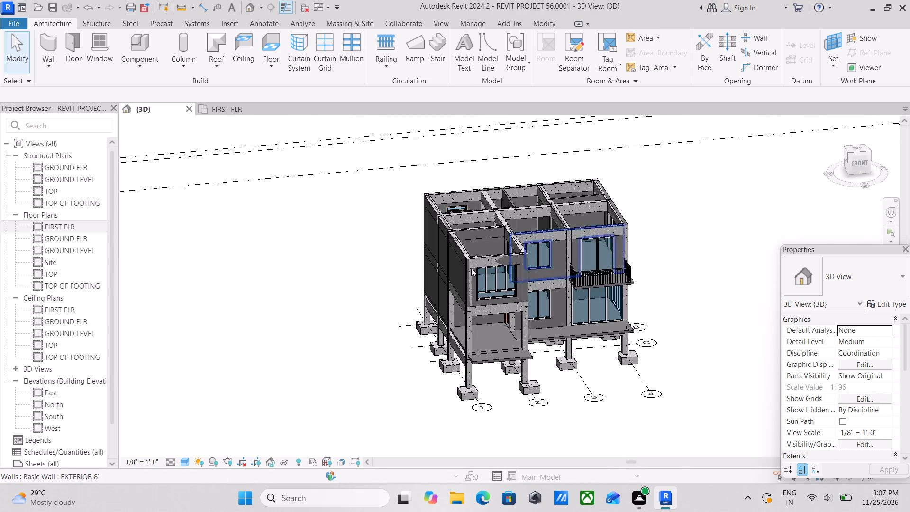
{"action": "middle_click_drag", "start_coordinate": [462, 257], "coordinate": [581, 214], "text": "shift"}
{"action": "middle_click_drag", "start_coordinate": [527, 284], "coordinate": [570, 267], "text": "shift"}
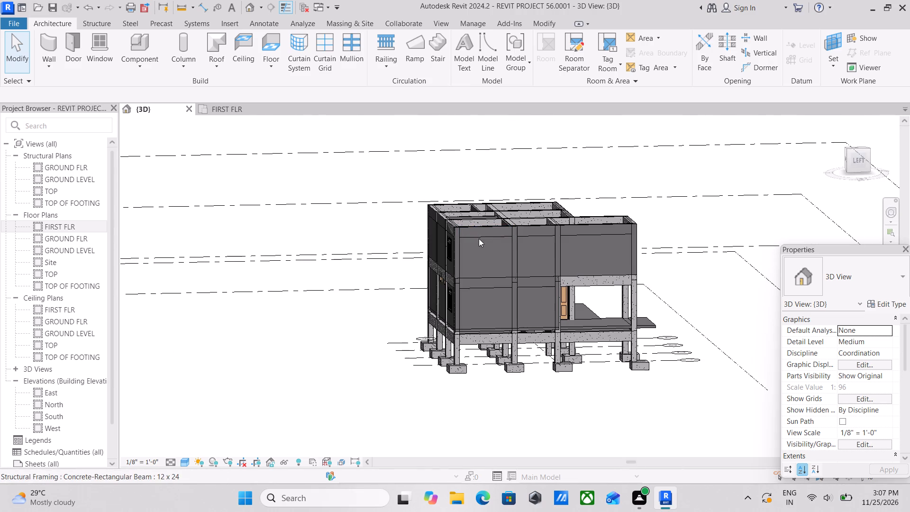
{"action": "scroll", "coordinate": [484, 250], "scroll_direction": "up", "scroll_amount": 2}
{"action": "scroll", "coordinate": [505, 243], "scroll_direction": "down", "scroll_amount": 2}
{"action": "middle_click_drag", "start_coordinate": [532, 265], "coordinate": [500, 265]}
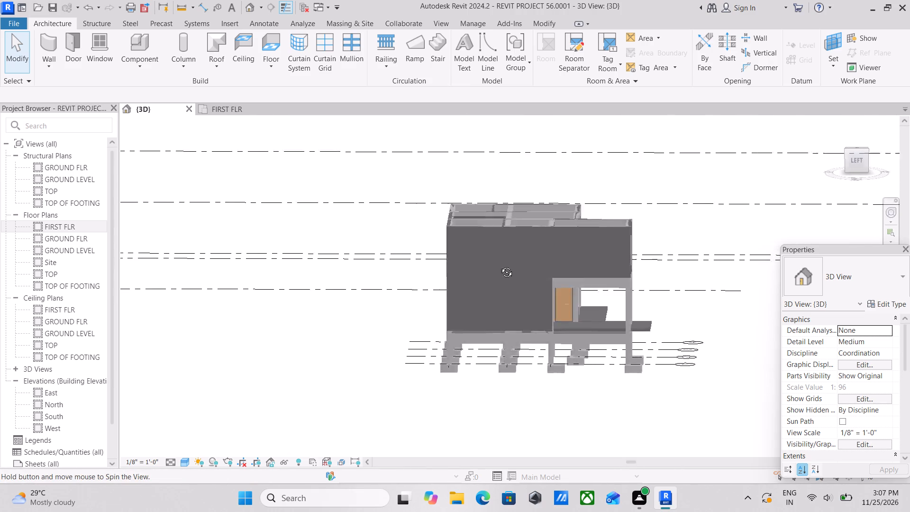
{"action": "middle_click_drag", "start_coordinate": [500, 265], "coordinate": [338, 279]}
{"action": "middle_click_drag", "start_coordinate": [489, 283], "coordinate": [419, 287], "text": "shift"}
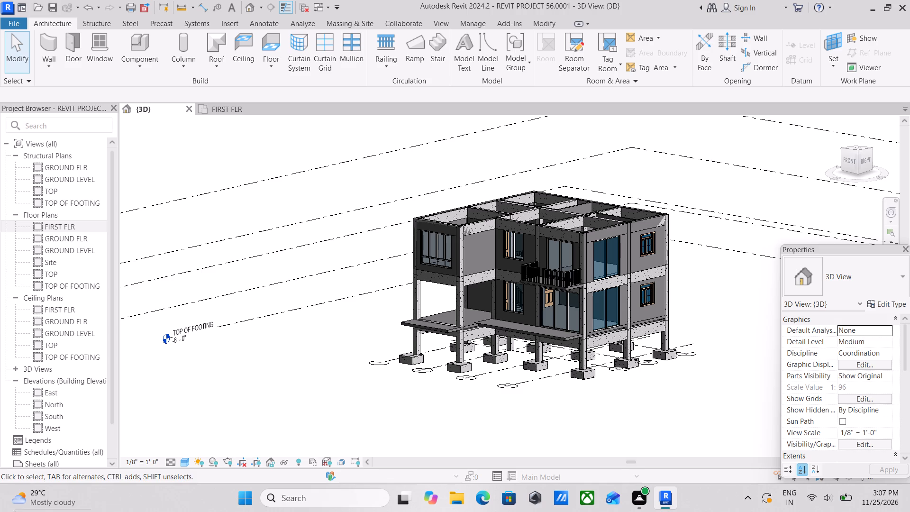
Lower the top of the upper-storey EXTERIOR 8' wall on the house's right side to the underside of the 12 x 24 TOP-level beams.
{"action": "scroll", "coordinate": [714, 82], "scroll_direction": "up", "scroll_amount": 2}
{"action": "key", "text": "Escape"}
{"action": "scroll", "coordinate": [648, 259], "scroll_direction": "up", "scroll_amount": 6}
{"action": "key", "text": "Escape"}
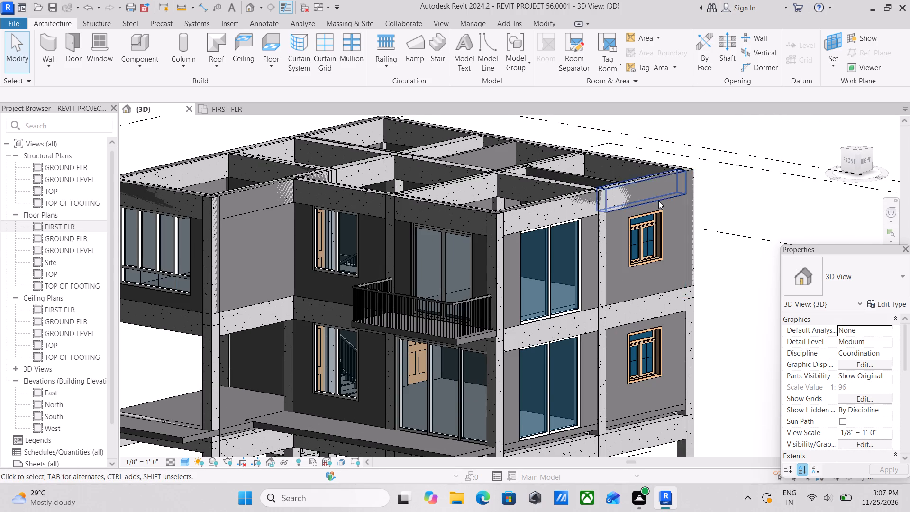
{"action": "scroll", "coordinate": [659, 201], "scroll_direction": "up", "scroll_amount": 3}
{"action": "scroll", "coordinate": [576, 226], "scroll_direction": "up", "scroll_amount": 3}
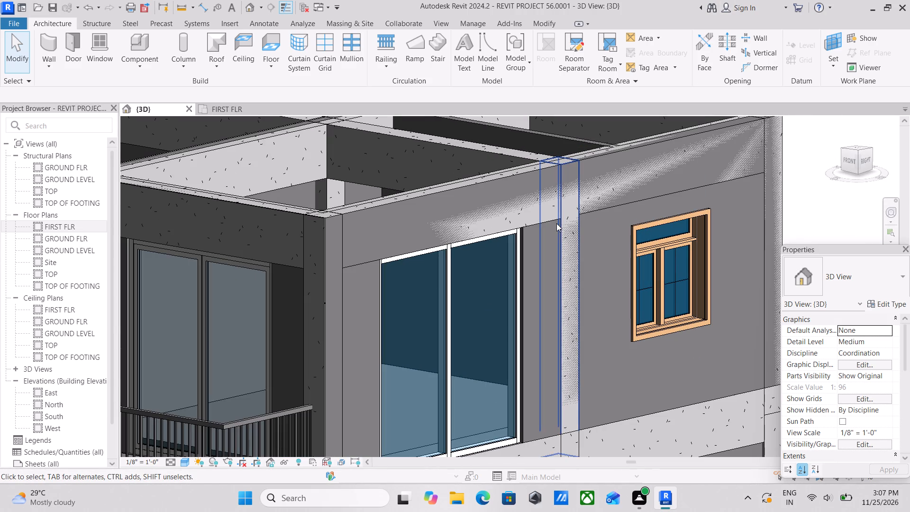
{"action": "left_click", "coordinate": [549, 225]}
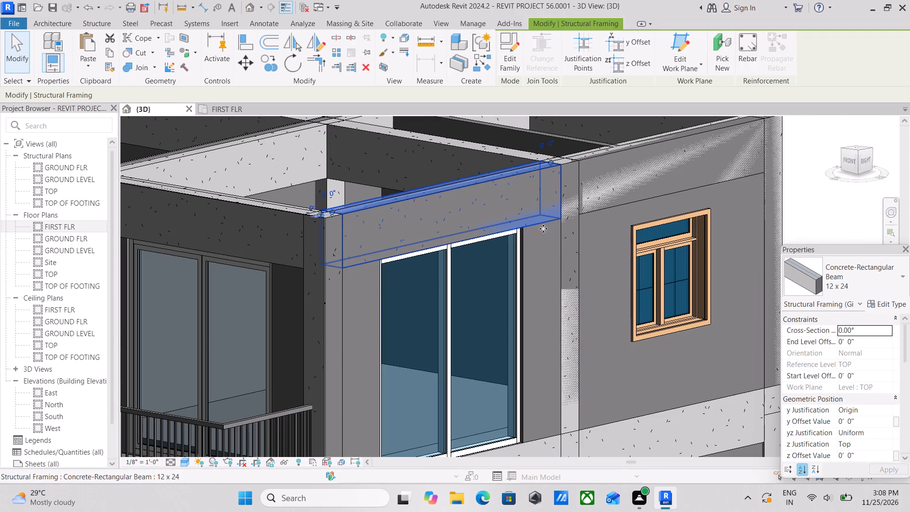
{"action": "key", "text": "Escape"}
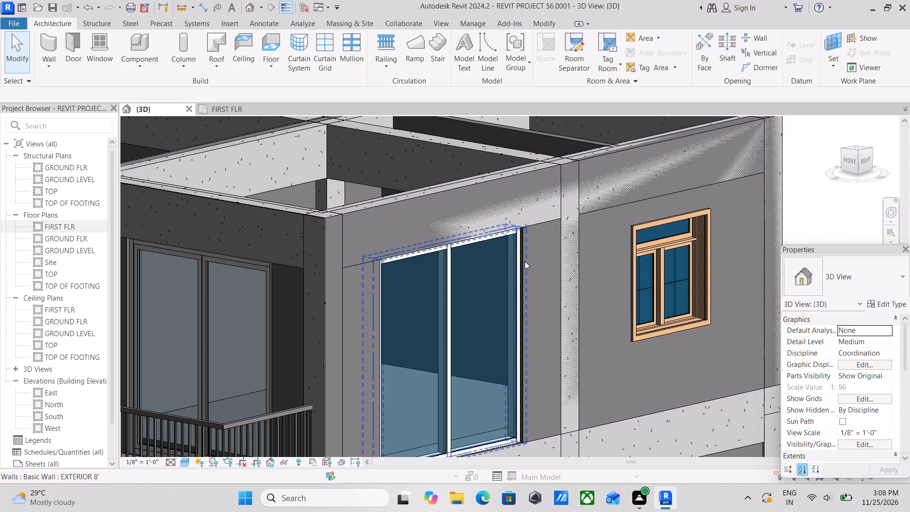
{"action": "left_click", "coordinate": [528, 261]}
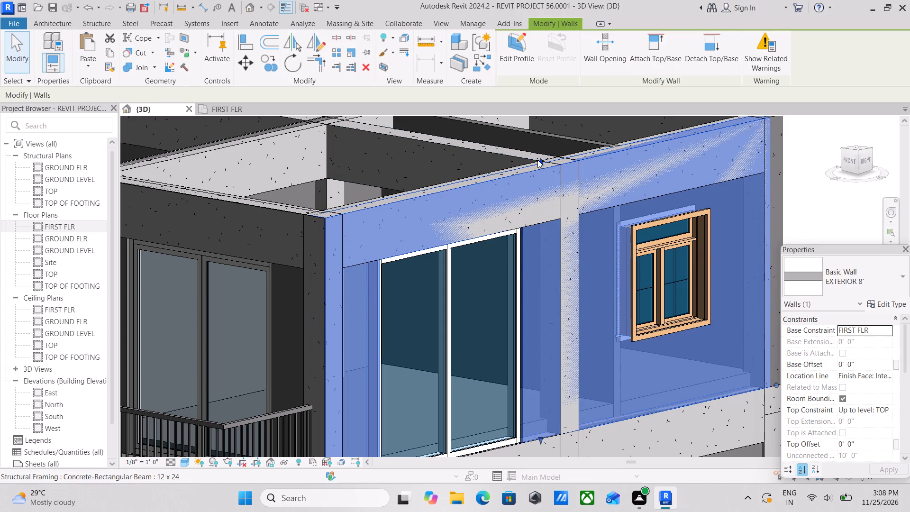
{"action": "left_click_drag", "start_coordinate": [538, 160], "coordinate": [544, 223]}
{"action": "key", "text": "Escape"}
Examine how the upper-storey walls meet the TOP-level beams on the right and front sides of the house.
{"action": "scroll", "coordinate": [549, 206], "scroll_direction": "down", "scroll_amount": 3}
{"action": "middle_click_drag", "start_coordinate": [549, 206], "coordinate": [537, 195]}
{"action": "scroll", "coordinate": [537, 195], "scroll_direction": "up", "scroll_amount": 1}
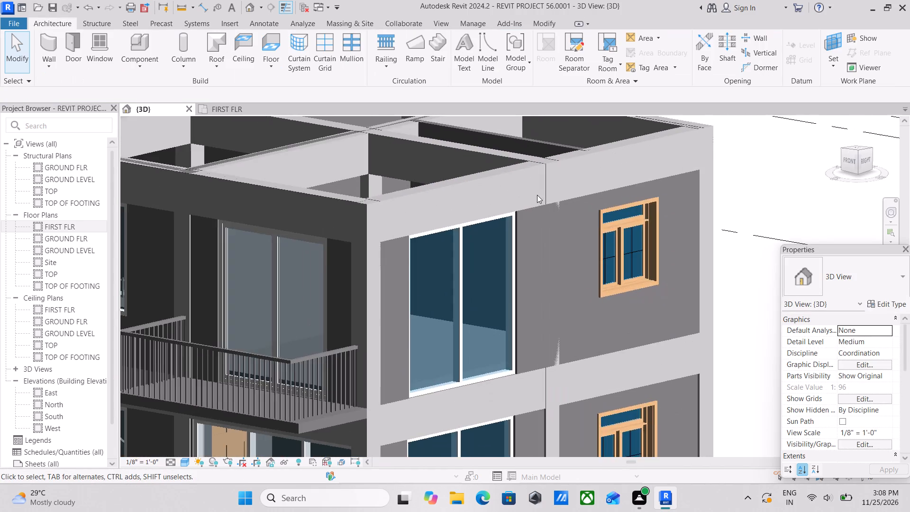
{"action": "scroll", "coordinate": [537, 195], "scroll_direction": "down", "scroll_amount": 3}
{"action": "middle_click_drag", "start_coordinate": [537, 195], "coordinate": [498, 195], "text": "shift"}
{"action": "middle_click_drag", "start_coordinate": [501, 228], "coordinate": [530, 229], "text": "shift"}
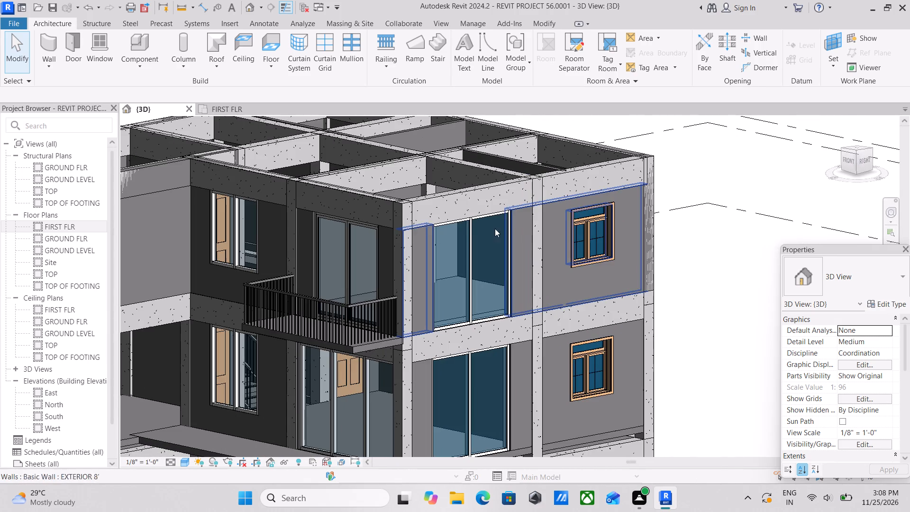
{"action": "middle_click_drag", "start_coordinate": [417, 226], "coordinate": [482, 225], "text": "shift"}
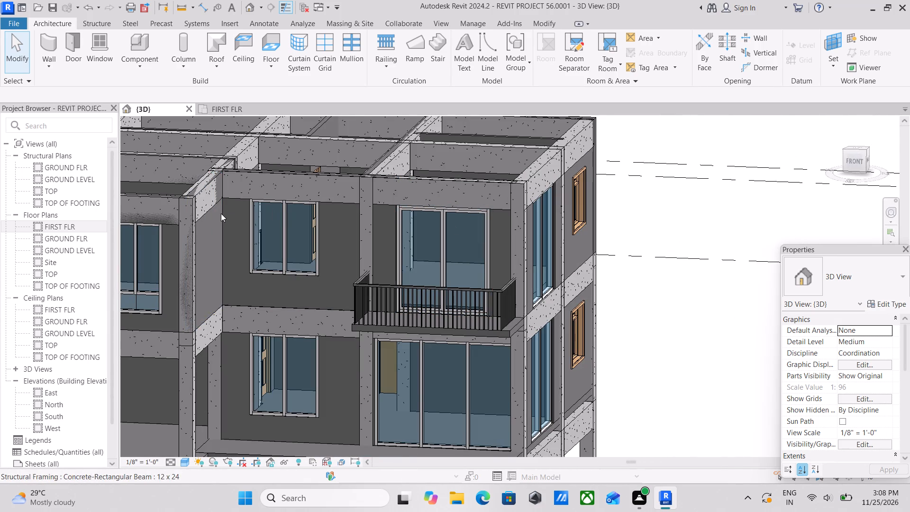
{"action": "middle_click_drag", "start_coordinate": [279, 209], "coordinate": [293, 227], "text": "shift"}
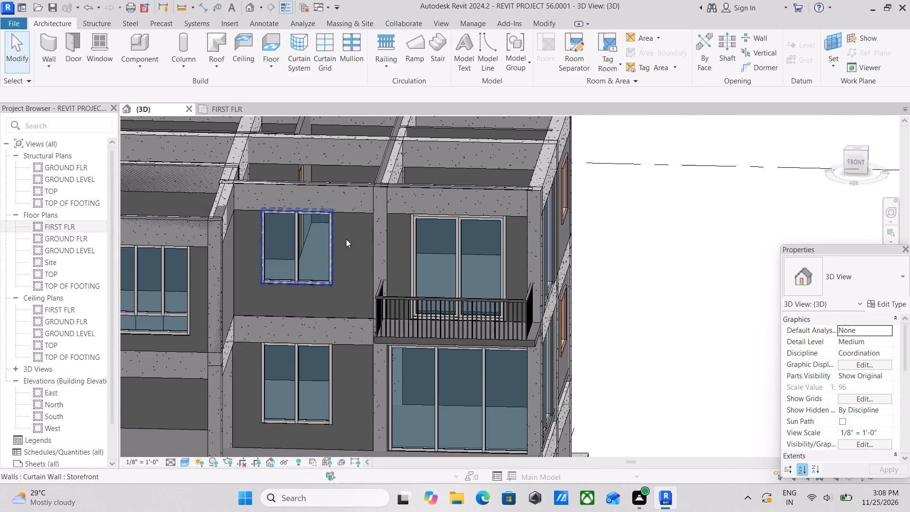
{"action": "scroll", "coordinate": [342, 236], "scroll_direction": "down", "scroll_amount": 2}
{"action": "middle_click_drag", "start_coordinate": [342, 236], "coordinate": [379, 219]}
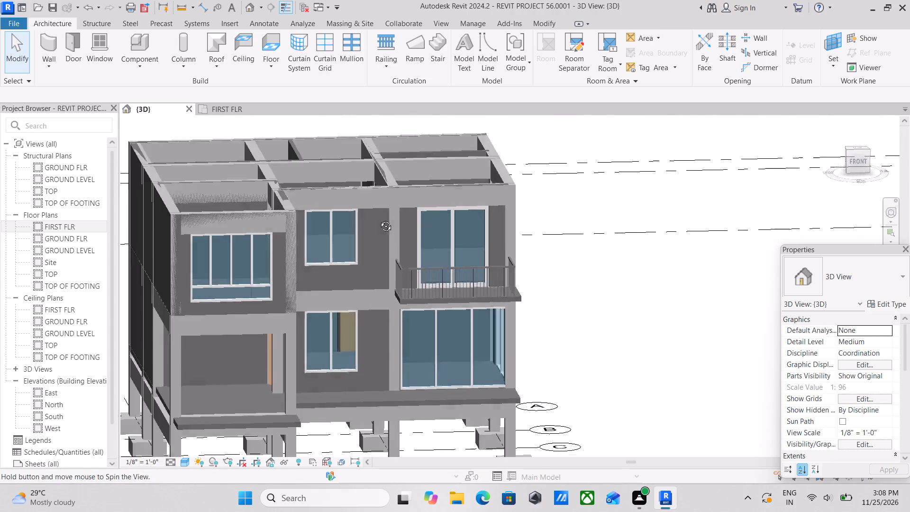
{"action": "middle_click_drag", "start_coordinate": [379, 219], "coordinate": [400, 220]}
{"action": "middle_click_drag", "start_coordinate": [400, 220], "coordinate": [333, 225]}
{"action": "scroll", "coordinate": [276, 229], "scroll_direction": "down", "scroll_amount": 4}
Examine the upper-storey walls, columns and beams on the left and back sides of the house.
{"action": "middle_click_drag", "start_coordinate": [276, 229], "coordinate": [377, 213]}
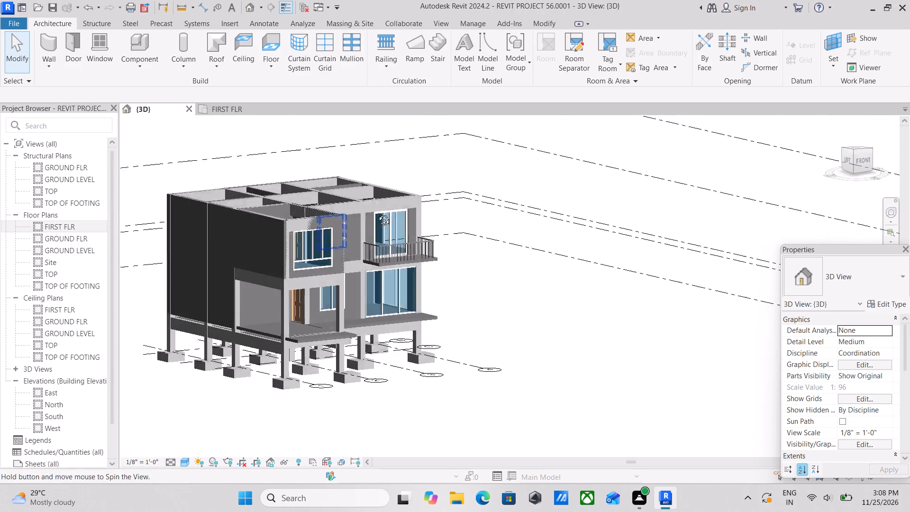
{"action": "middle_click_drag", "start_coordinate": [377, 213], "coordinate": [388, 218]}
{"action": "middle_click_drag", "start_coordinate": [279, 281], "coordinate": [341, 238]}
{"action": "scroll", "coordinate": [319, 229], "scroll_direction": "up", "scroll_amount": 3}
{"action": "middle_click_drag", "start_coordinate": [286, 216], "coordinate": [346, 238]}
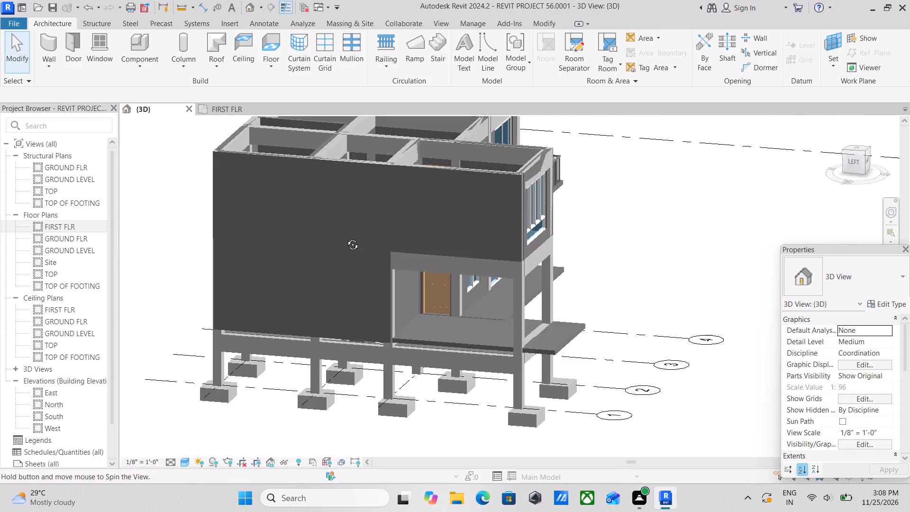
{"action": "middle_click_drag", "start_coordinate": [346, 238], "coordinate": [328, 237]}
{"action": "scroll", "coordinate": [405, 226], "scroll_direction": "up", "scroll_amount": 3}
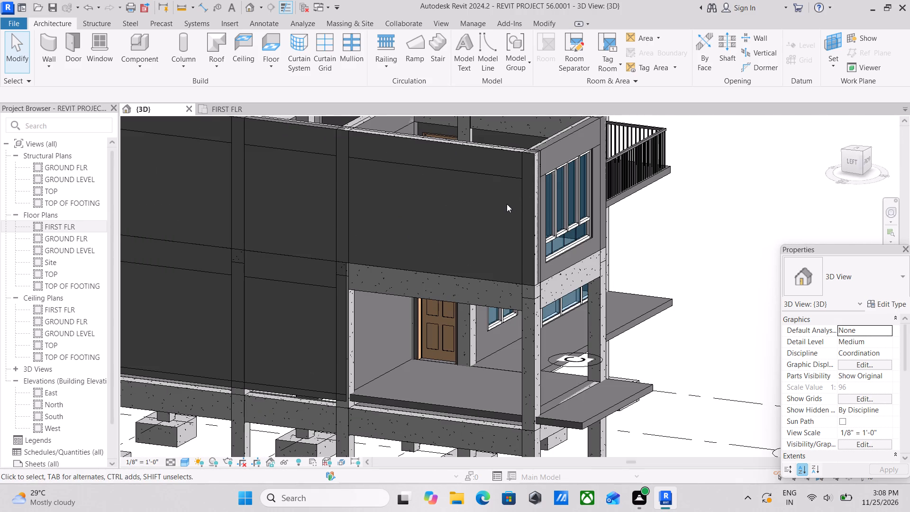
{"action": "scroll", "coordinate": [507, 204], "scroll_direction": "down", "scroll_amount": 4}
{"action": "middle_click_drag", "start_coordinate": [395, 199], "coordinate": [534, 174]}
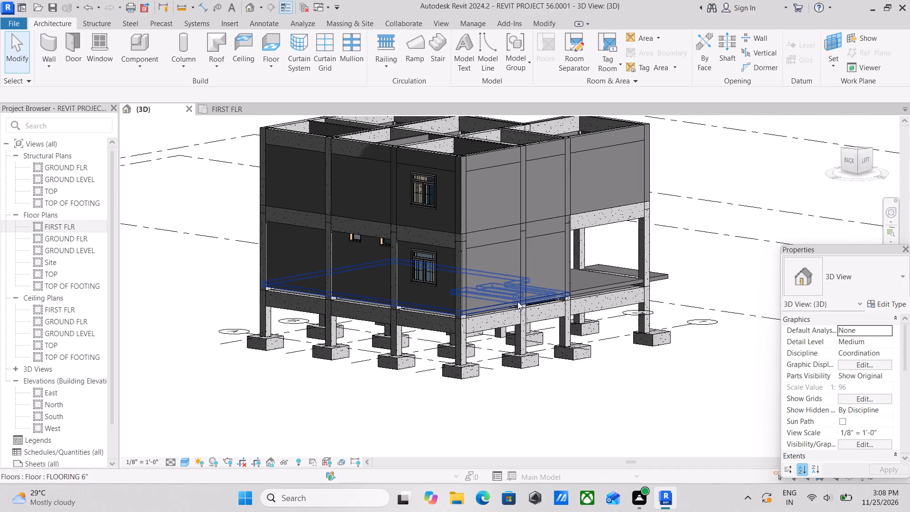
{"action": "scroll", "coordinate": [482, 155], "scroll_direction": "up", "scroll_amount": 3}
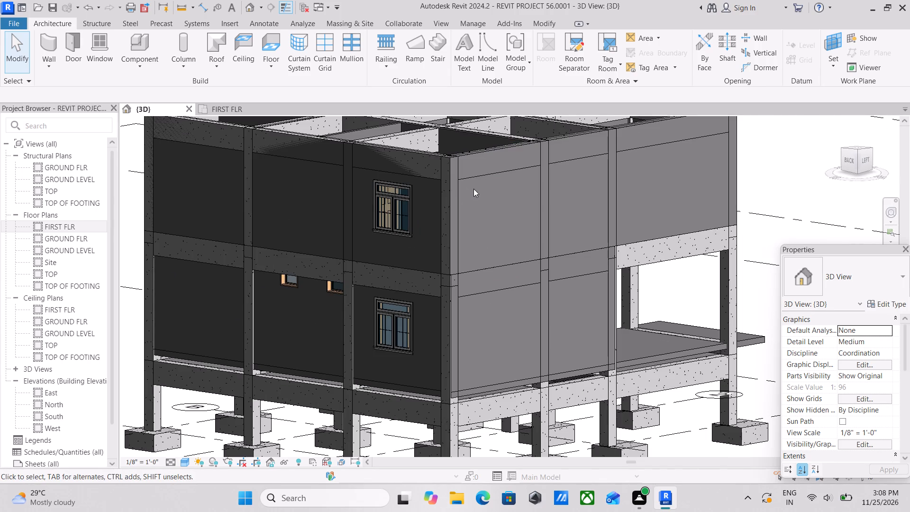
{"action": "scroll", "coordinate": [473, 188], "scroll_direction": "down", "scroll_amount": 1}
{"action": "middle_click_drag", "start_coordinate": [473, 188], "coordinate": [410, 243]}
{"action": "scroll", "coordinate": [584, 189], "scroll_direction": "up", "scroll_amount": 3}
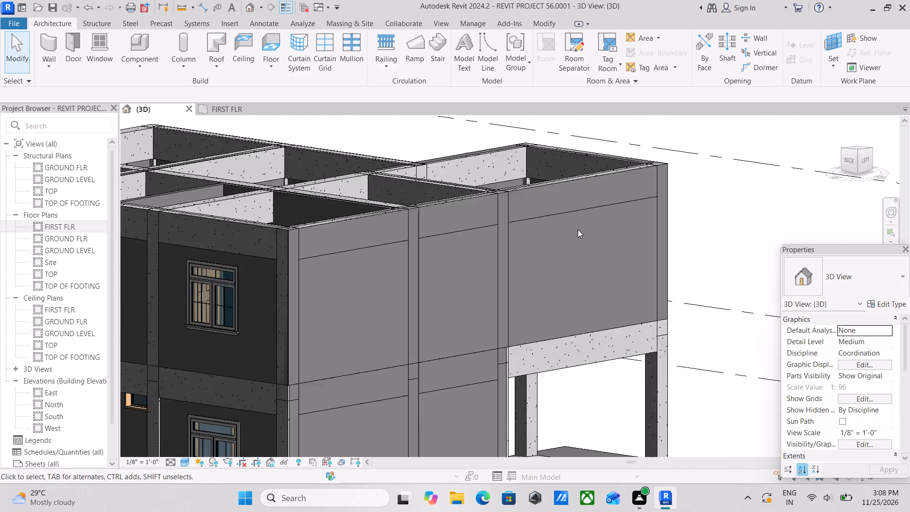
{"action": "middle_click_drag", "start_coordinate": [576, 229], "coordinate": [547, 229]}
{"action": "scroll", "coordinate": [570, 259], "scroll_direction": "up", "scroll_amount": 1}
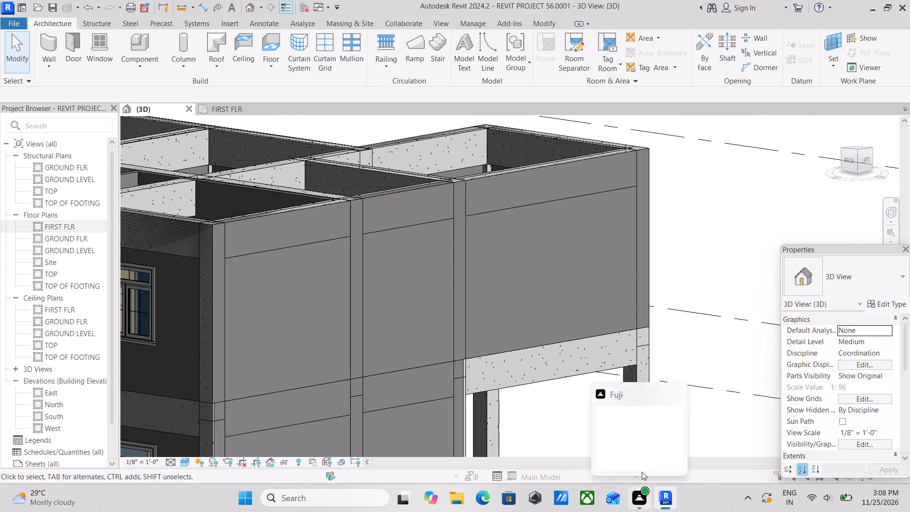
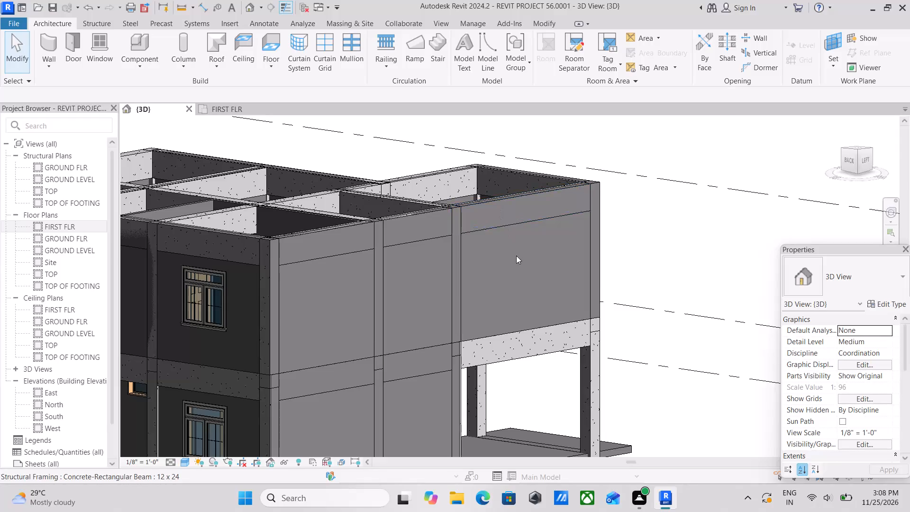
Lower the top of the left-side upper-storey EXTERIOR 8' wall to the underside of the TOP-level beams, a top offset of about -2' 0".
{"action": "scroll", "coordinate": [516, 256], "scroll_direction": "down", "scroll_amount": 3}
{"action": "middle_click_drag", "start_coordinate": [514, 248], "coordinate": [555, 362], "text": "shift"}
{"action": "scroll", "coordinate": [538, 215], "scroll_direction": "up", "scroll_amount": 7}
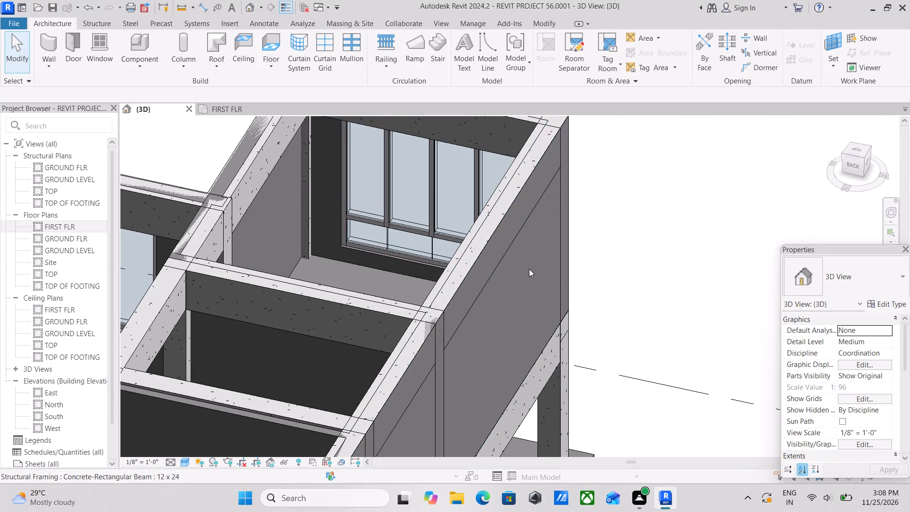
{"action": "left_click", "coordinate": [554, 330]}
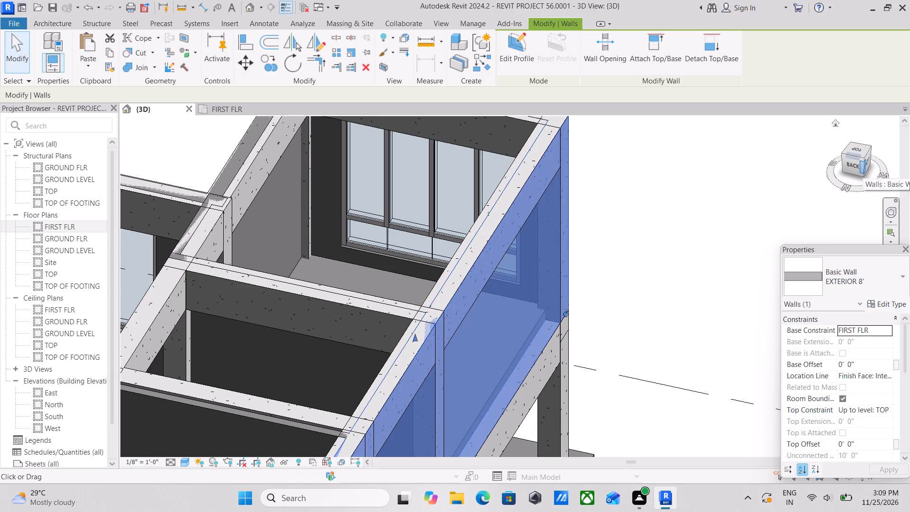
{"action": "left_click", "coordinate": [862, 169]}
{"action": "middle_click_drag", "start_coordinate": [555, 245], "coordinate": [608, 211]}
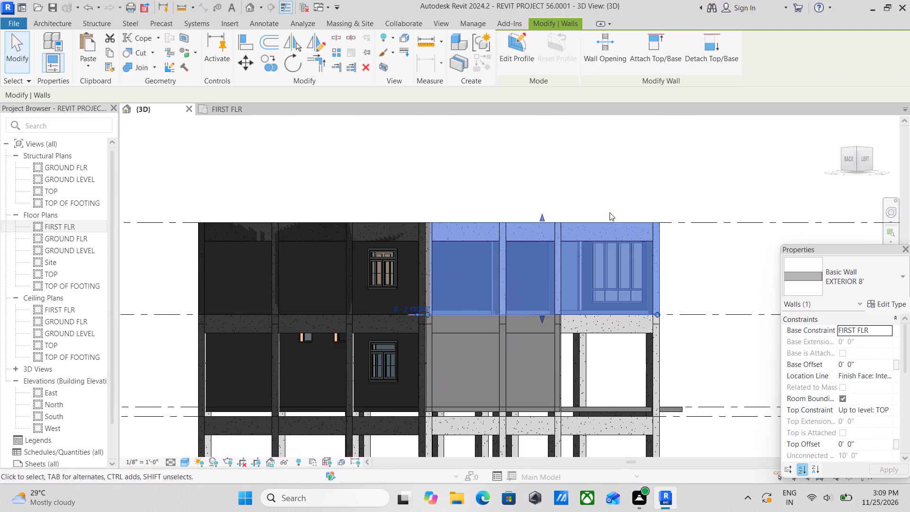
{"action": "scroll", "coordinate": [549, 230], "scroll_direction": "up", "scroll_amount": 8}
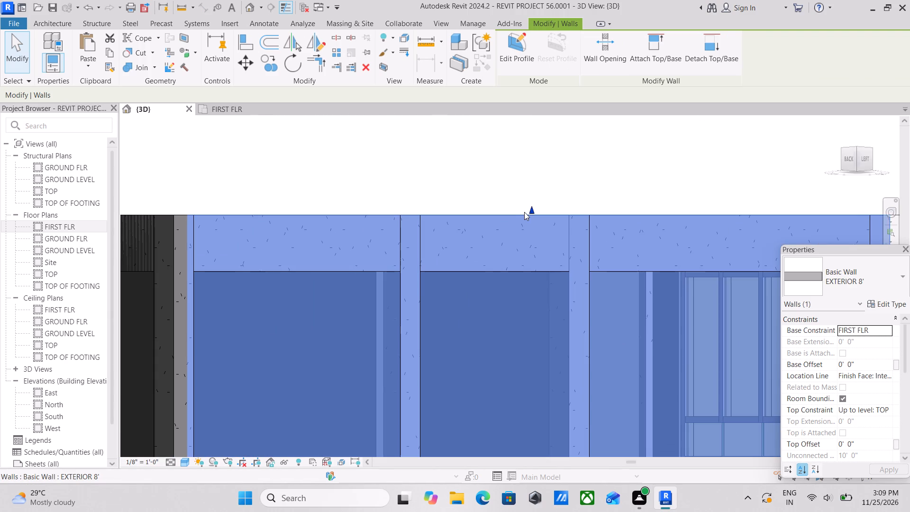
{"action": "left_click_drag", "start_coordinate": [532, 211], "coordinate": [536, 252]}
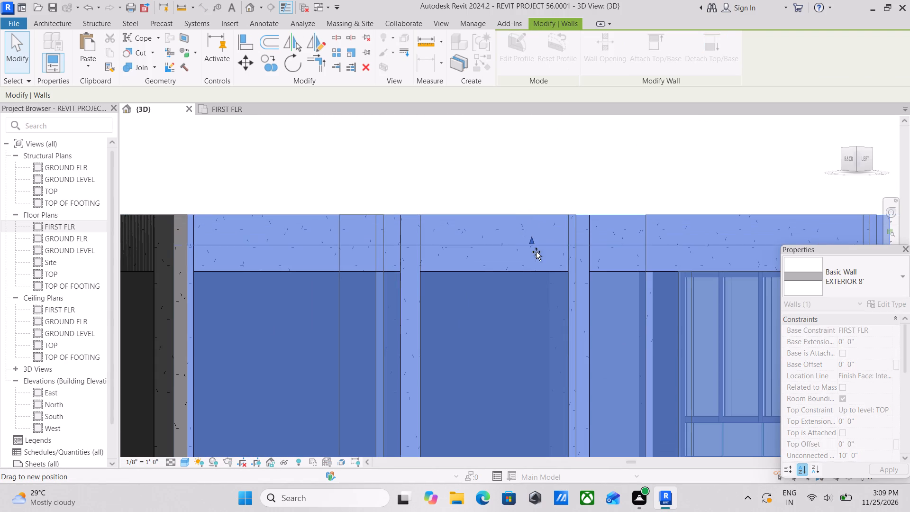
{"action": "left_click_drag", "start_coordinate": [536, 252], "coordinate": [536, 272]}
{"action": "scroll", "coordinate": [539, 260], "scroll_direction": "down", "scroll_amount": 2}
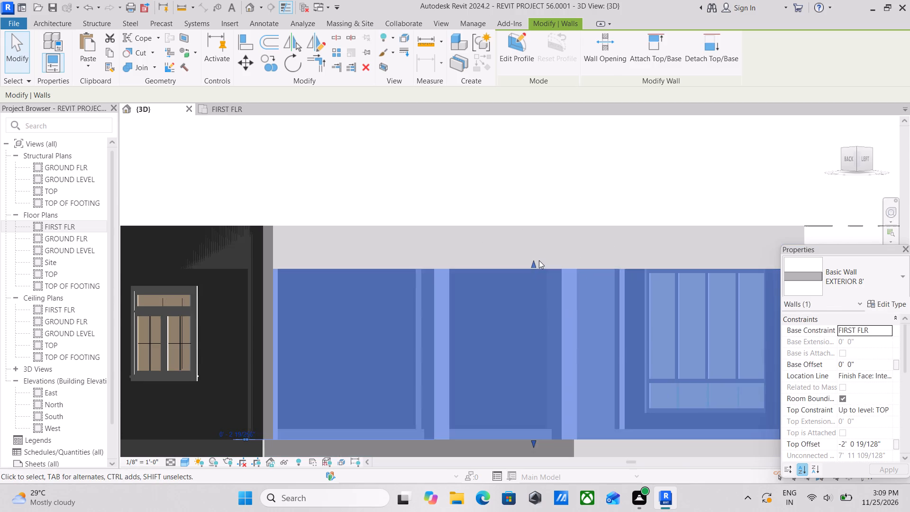
{"action": "key", "text": "Escape"}
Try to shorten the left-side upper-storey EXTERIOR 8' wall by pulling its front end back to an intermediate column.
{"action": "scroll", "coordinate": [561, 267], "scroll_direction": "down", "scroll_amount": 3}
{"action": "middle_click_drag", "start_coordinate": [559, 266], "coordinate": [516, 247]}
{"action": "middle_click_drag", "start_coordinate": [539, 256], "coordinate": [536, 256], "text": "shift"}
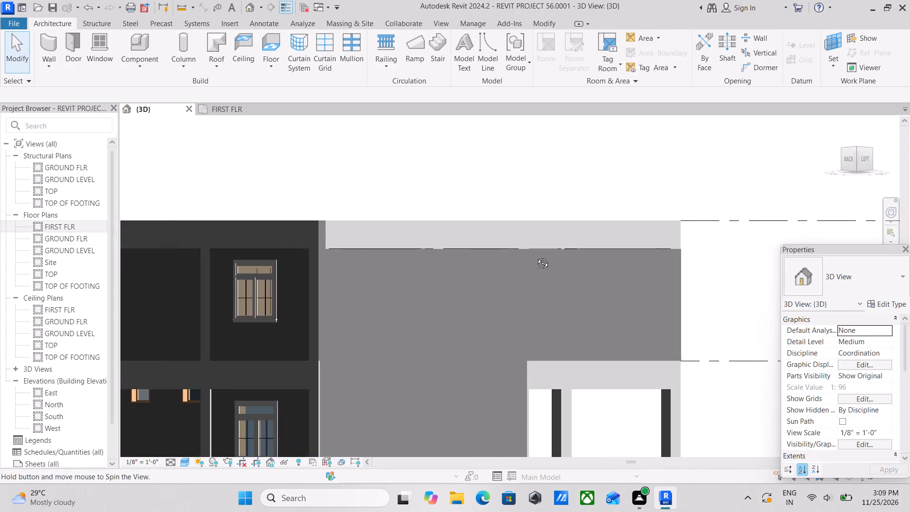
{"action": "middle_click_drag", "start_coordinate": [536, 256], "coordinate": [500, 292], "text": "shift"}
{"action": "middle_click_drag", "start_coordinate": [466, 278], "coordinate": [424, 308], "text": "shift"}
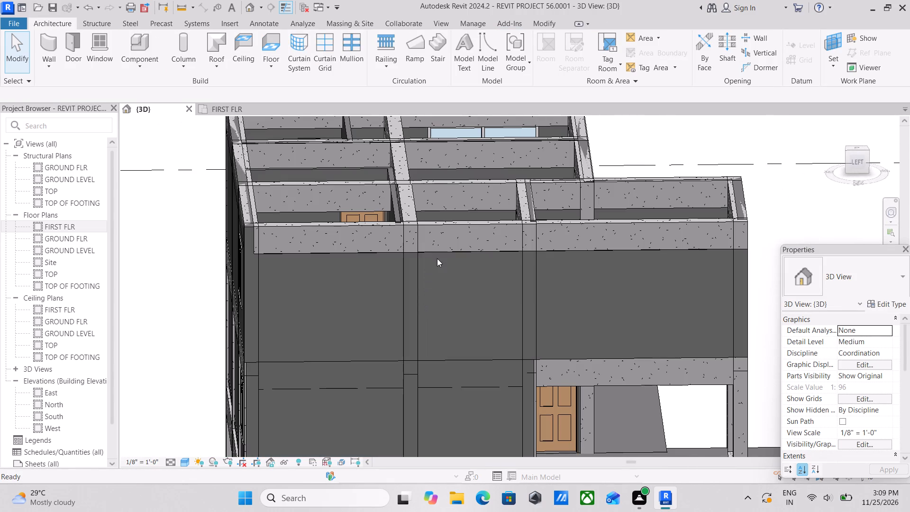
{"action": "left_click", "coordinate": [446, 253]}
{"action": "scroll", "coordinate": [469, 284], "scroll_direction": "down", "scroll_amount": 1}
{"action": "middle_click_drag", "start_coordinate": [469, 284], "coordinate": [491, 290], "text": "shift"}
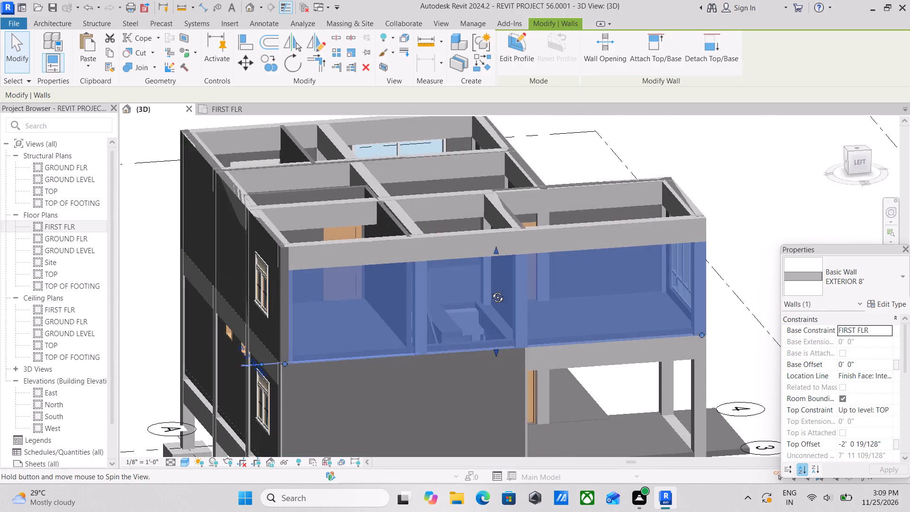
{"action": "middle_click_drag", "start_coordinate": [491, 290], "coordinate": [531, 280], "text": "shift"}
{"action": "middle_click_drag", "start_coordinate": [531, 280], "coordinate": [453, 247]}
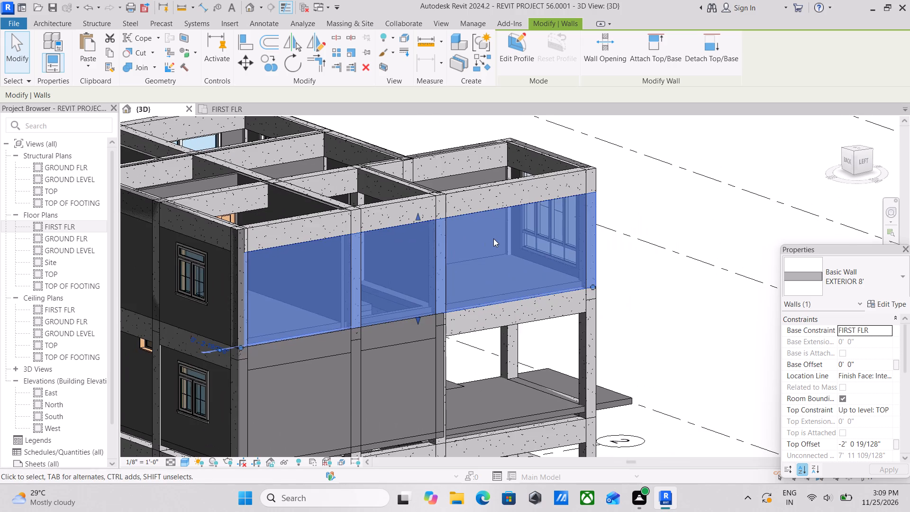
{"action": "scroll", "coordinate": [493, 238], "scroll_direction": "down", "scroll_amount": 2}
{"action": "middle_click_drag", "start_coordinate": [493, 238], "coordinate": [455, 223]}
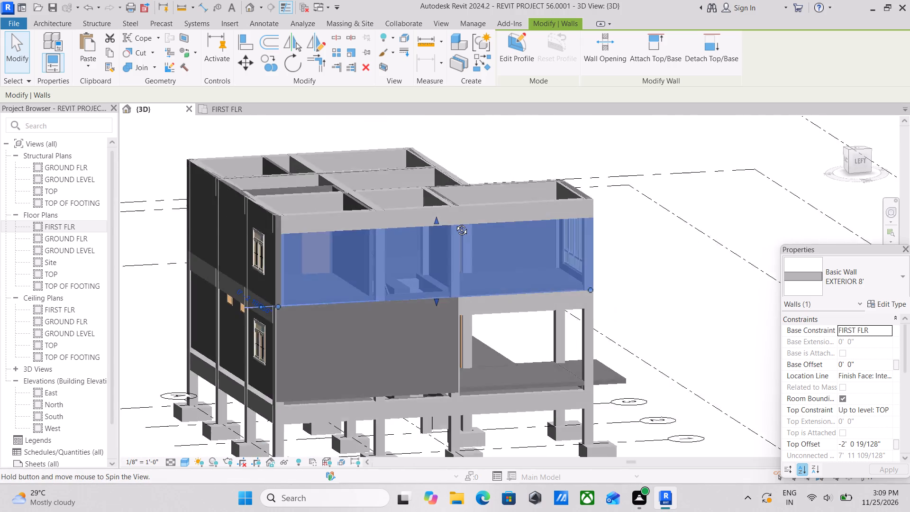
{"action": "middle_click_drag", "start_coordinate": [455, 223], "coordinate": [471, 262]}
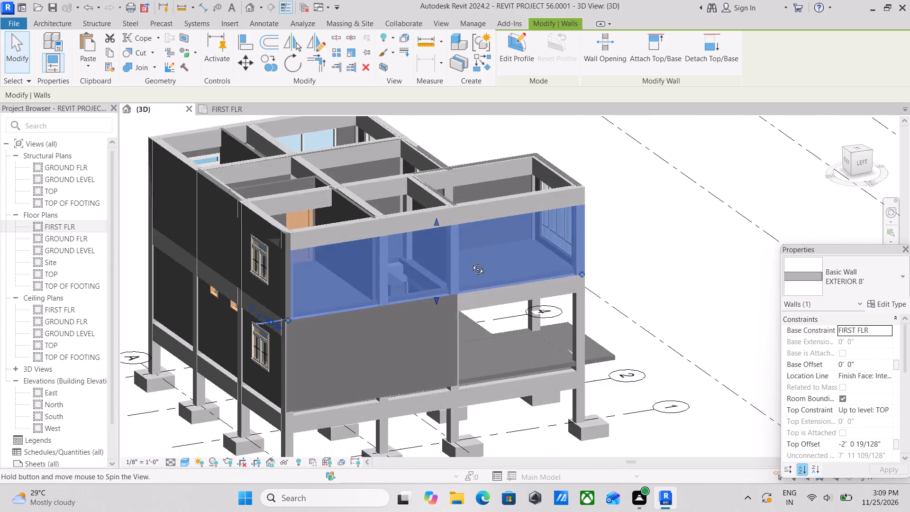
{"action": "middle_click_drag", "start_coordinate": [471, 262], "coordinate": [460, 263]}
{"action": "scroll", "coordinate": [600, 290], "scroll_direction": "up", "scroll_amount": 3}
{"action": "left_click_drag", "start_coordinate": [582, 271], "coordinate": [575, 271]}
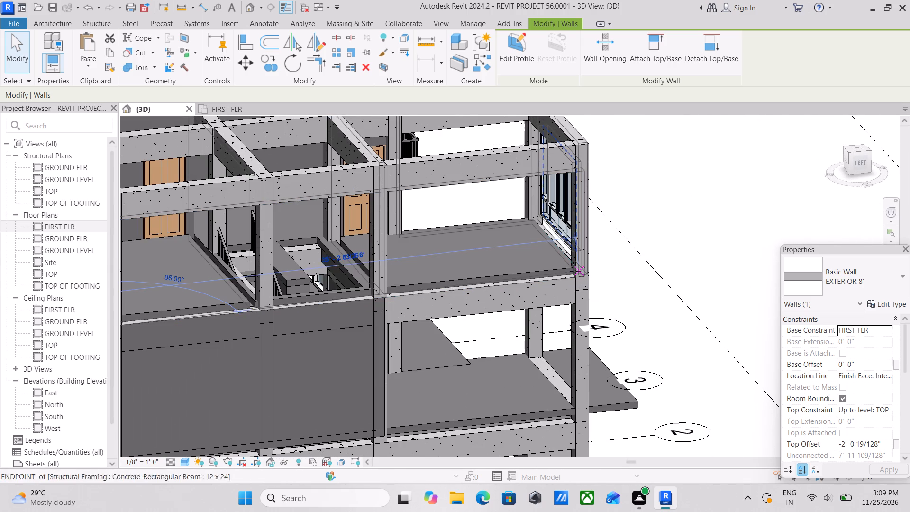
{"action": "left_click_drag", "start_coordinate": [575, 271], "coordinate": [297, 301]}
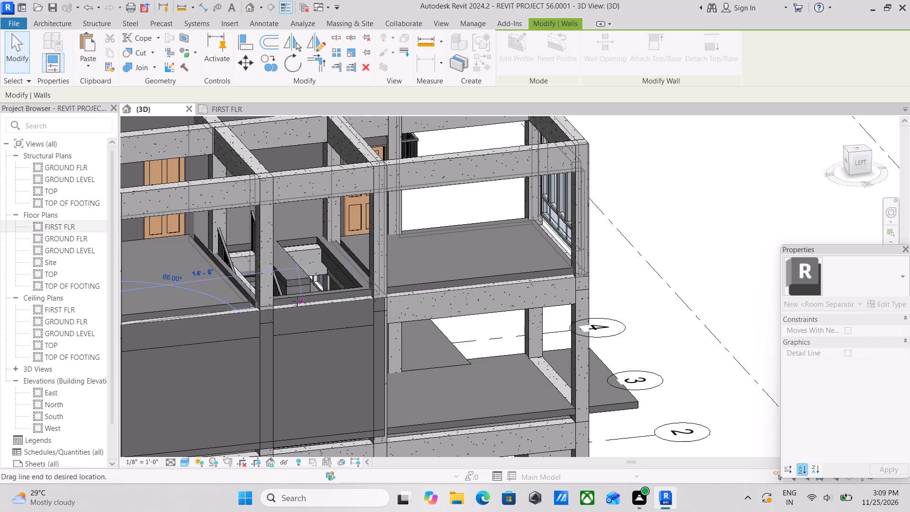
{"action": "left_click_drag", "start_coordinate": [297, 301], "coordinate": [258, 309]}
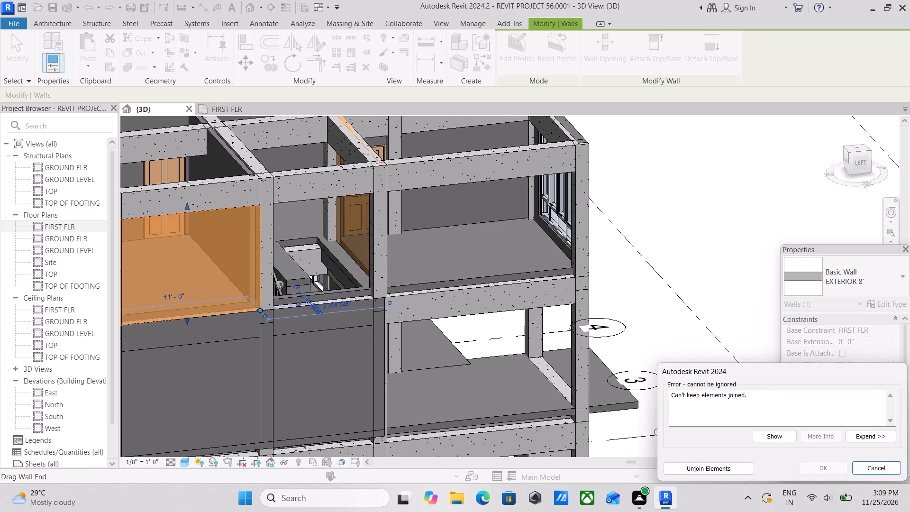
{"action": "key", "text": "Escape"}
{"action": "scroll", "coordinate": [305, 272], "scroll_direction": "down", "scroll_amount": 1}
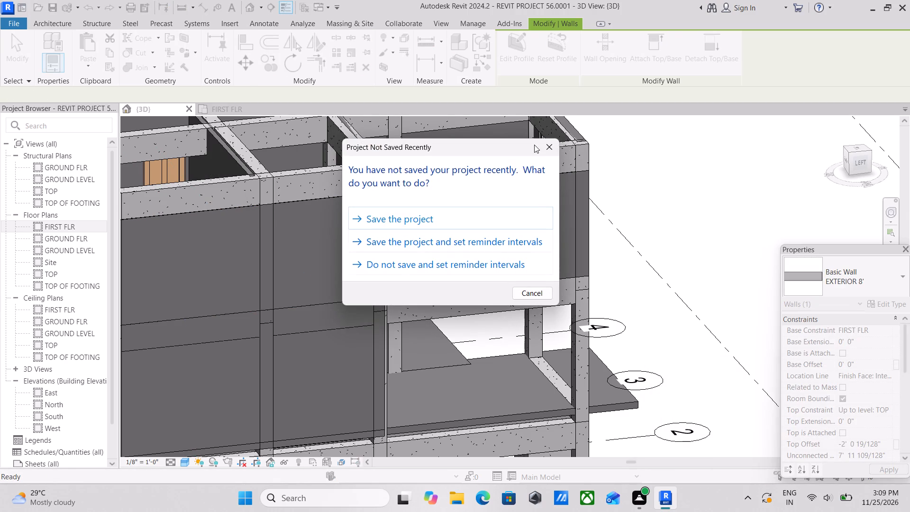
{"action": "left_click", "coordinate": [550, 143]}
Examine the walls and concrete frame around the left and back sides of the house.
{"action": "scroll", "coordinate": [404, 240], "scroll_direction": "down", "scroll_amount": 1}
{"action": "middle_click_drag", "start_coordinate": [404, 240], "coordinate": [459, 232]}
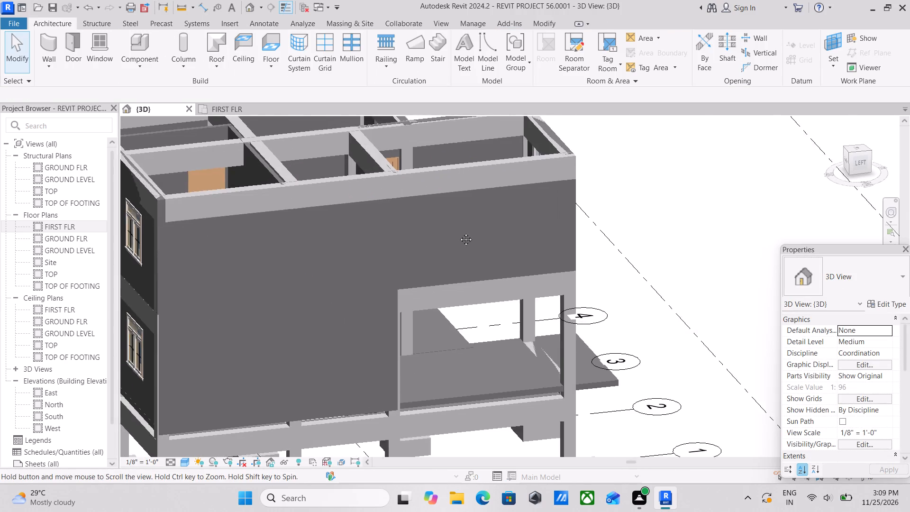
{"action": "middle_click_drag", "start_coordinate": [459, 232], "coordinate": [557, 211]}
{"action": "scroll", "coordinate": [381, 239], "scroll_direction": "down", "scroll_amount": 1}
{"action": "middle_click_drag", "start_coordinate": [381, 239], "coordinate": [423, 249]}
{"action": "scroll", "coordinate": [423, 249], "scroll_direction": "up", "scroll_amount": 1}
{"action": "scroll", "coordinate": [423, 249], "scroll_direction": "down", "scroll_amount": 2}
{"action": "key", "text": "Escape"}
{"action": "middle_click_drag", "start_coordinate": [423, 249], "coordinate": [504, 250]}
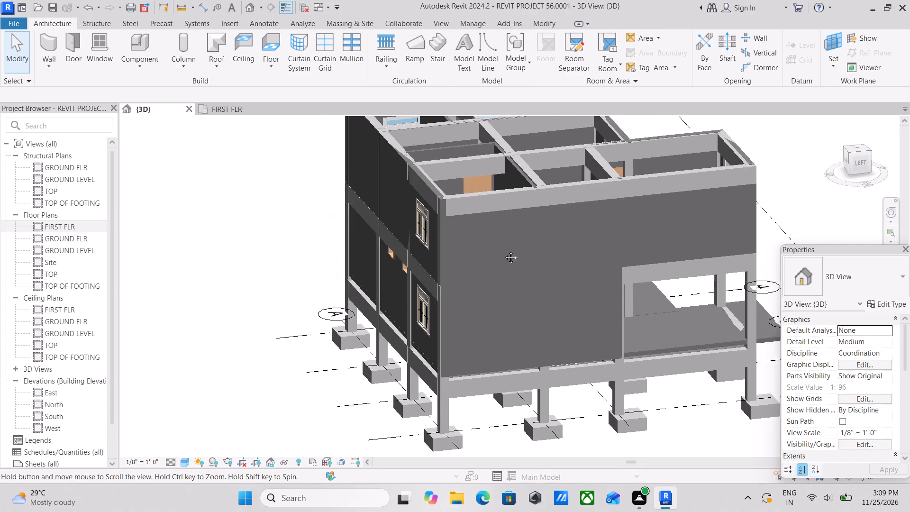
{"action": "middle_click_drag", "start_coordinate": [504, 250], "coordinate": [504, 250]}
{"action": "scroll", "coordinate": [504, 249], "scroll_direction": "down", "scroll_amount": 2}
{"action": "middle_click_drag", "start_coordinate": [504, 249], "coordinate": [392, 257]}
{"action": "middle_click_drag", "start_coordinate": [439, 249], "coordinate": [498, 266], "text": "shift"}
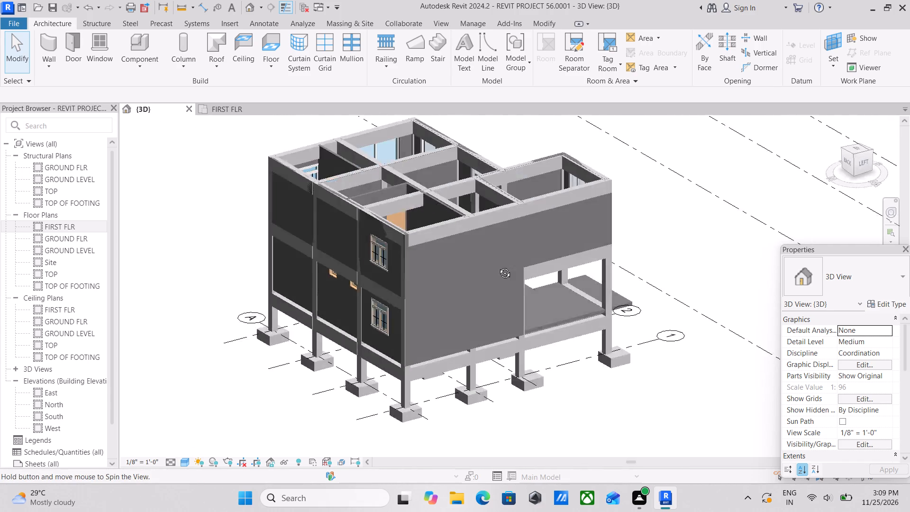
{"action": "middle_click_drag", "start_coordinate": [498, 266], "coordinate": [597, 213], "text": "shift"}
{"action": "middle_click_drag", "start_coordinate": [428, 257], "coordinate": [477, 283], "text": "shift"}
Examine how the upper-storey back wall meets the TOP-level beams and columns from one corner to the other.
{"action": "scroll", "coordinate": [403, 256], "scroll_direction": "up", "scroll_amount": 3}
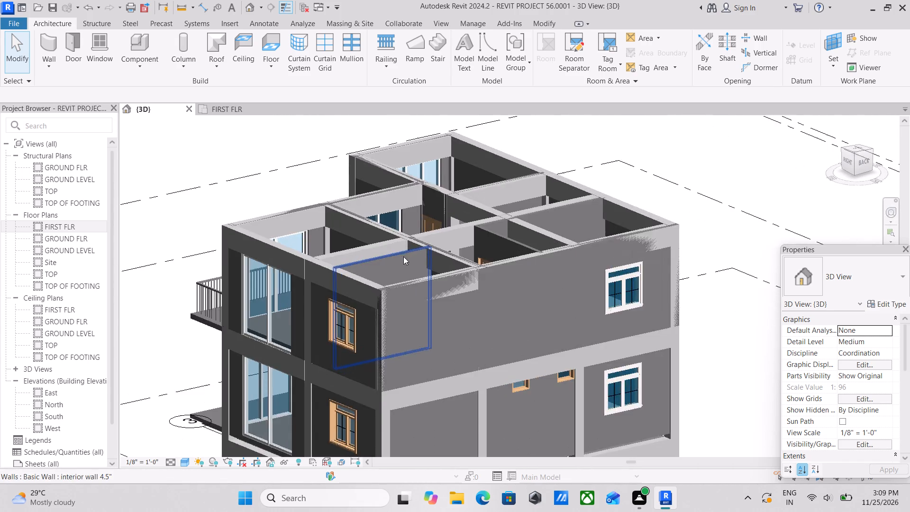
{"action": "scroll", "coordinate": [492, 268], "scroll_direction": "up", "scroll_amount": 3}
{"action": "scroll", "coordinate": [656, 237], "scroll_direction": "up", "scroll_amount": 2}
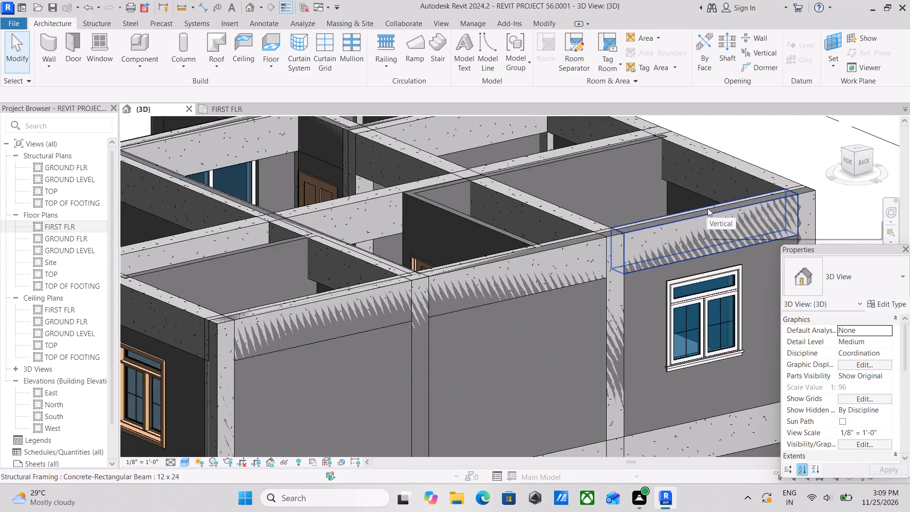
{"action": "scroll", "coordinate": [709, 207], "scroll_direction": "up", "scroll_amount": 1}
{"action": "middle_click_drag", "start_coordinate": [694, 207], "coordinate": [573, 262]}
{"action": "scroll", "coordinate": [600, 248], "scroll_direction": "up", "scroll_amount": 1}
{"action": "scroll", "coordinate": [732, 223], "scroll_direction": "up", "scroll_amount": 7}
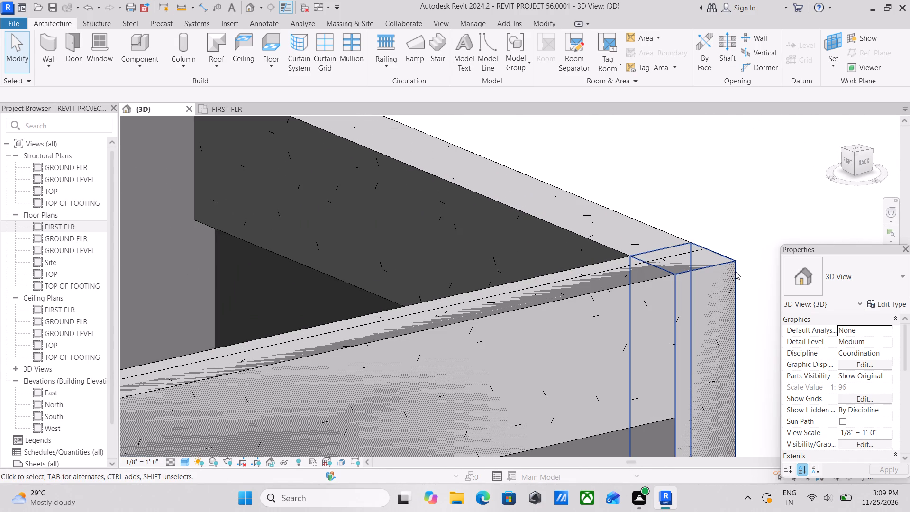
{"action": "left_click", "coordinate": [735, 262]}
{"action": "key", "text": "Escape"}
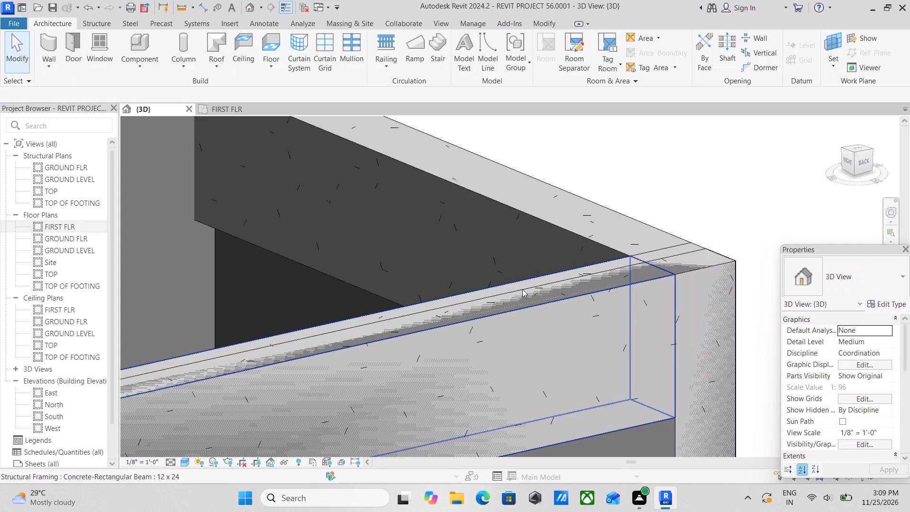
{"action": "left_click", "coordinate": [503, 305]}
{"action": "key", "text": "Escape"}
{"action": "scroll", "coordinate": [503, 305], "scroll_direction": "down", "scroll_amount": 6}
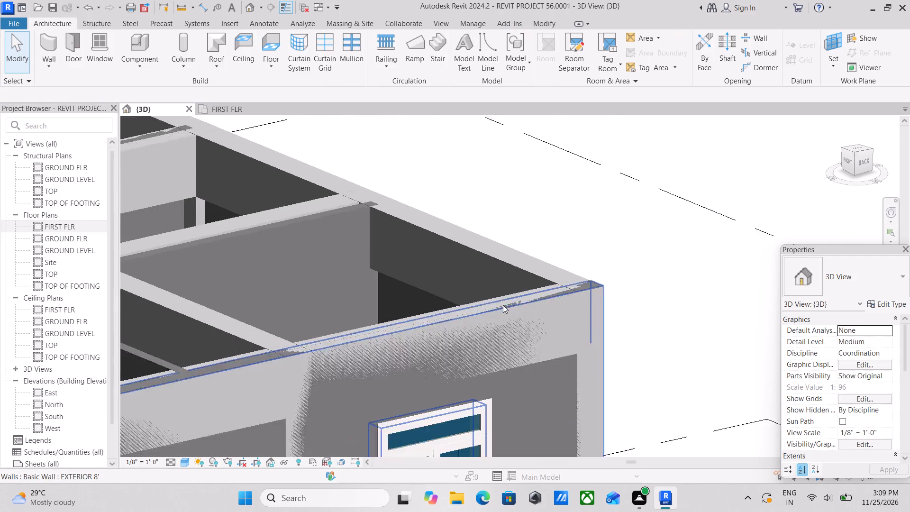
{"action": "scroll", "coordinate": [503, 305], "scroll_direction": "down", "scroll_amount": 1}
{"action": "middle_click_drag", "start_coordinate": [503, 305], "coordinate": [614, 193]}
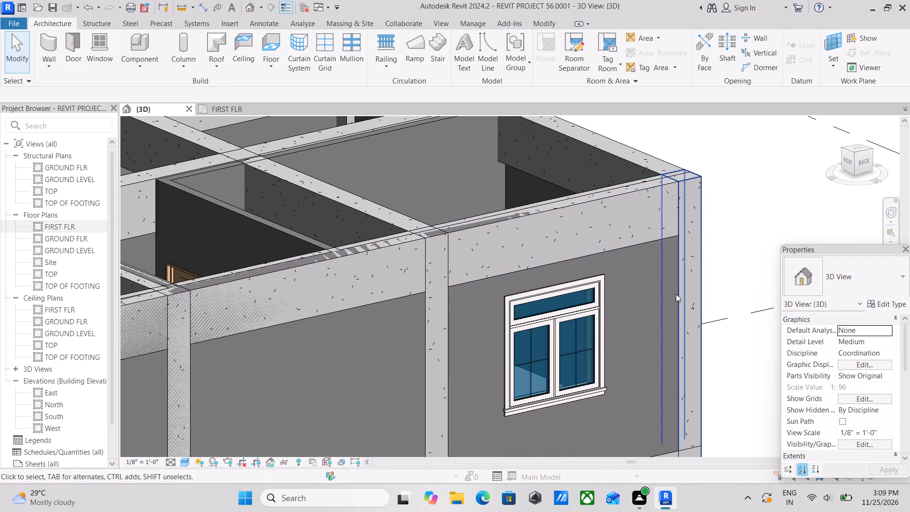
{"action": "key", "text": "Escape"}
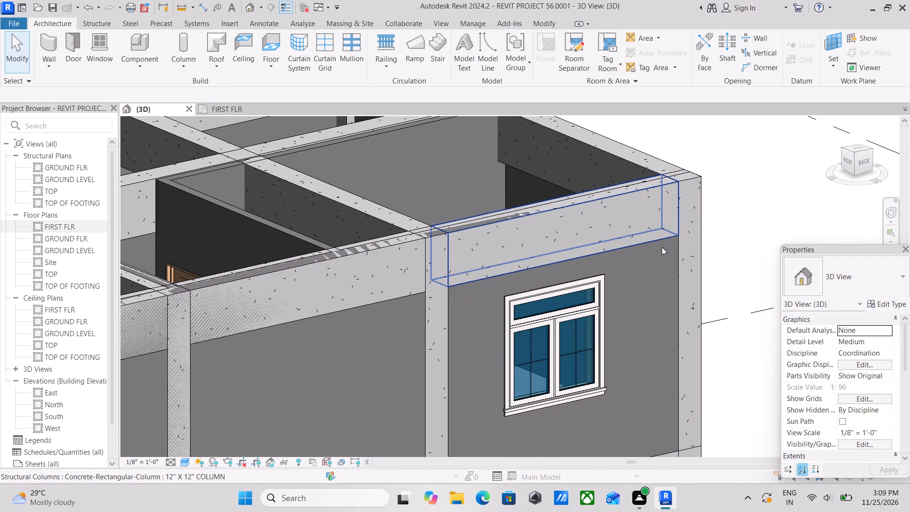
{"action": "key", "text": "Escape"}
{"action": "middle_click_drag", "start_coordinate": [270, 320], "coordinate": [396, 238]}
{"action": "scroll", "coordinate": [269, 280], "scroll_direction": "down", "scroll_amount": 1}
{"action": "middle_click_drag", "start_coordinate": [270, 280], "coordinate": [366, 259]}
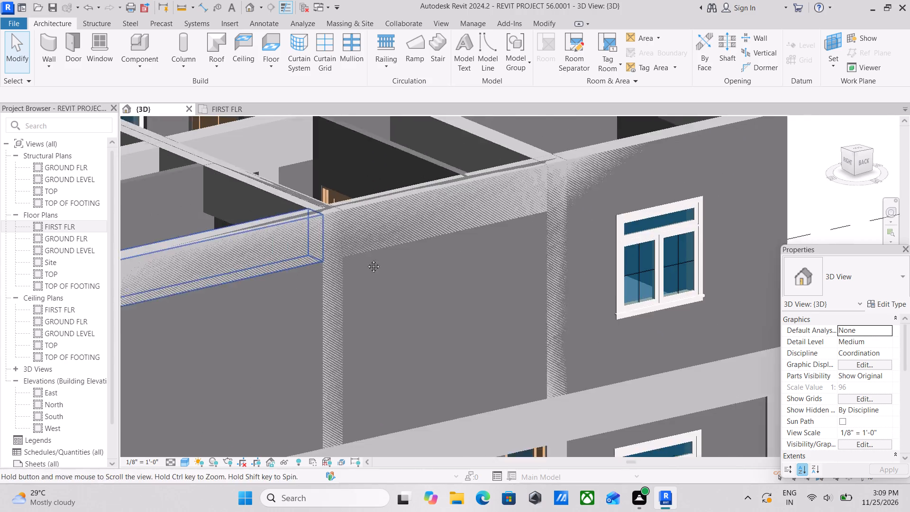
{"action": "middle_click_drag", "start_coordinate": [366, 259], "coordinate": [399, 248]}
{"action": "middle_click_drag", "start_coordinate": [160, 301], "coordinate": [360, 255]}
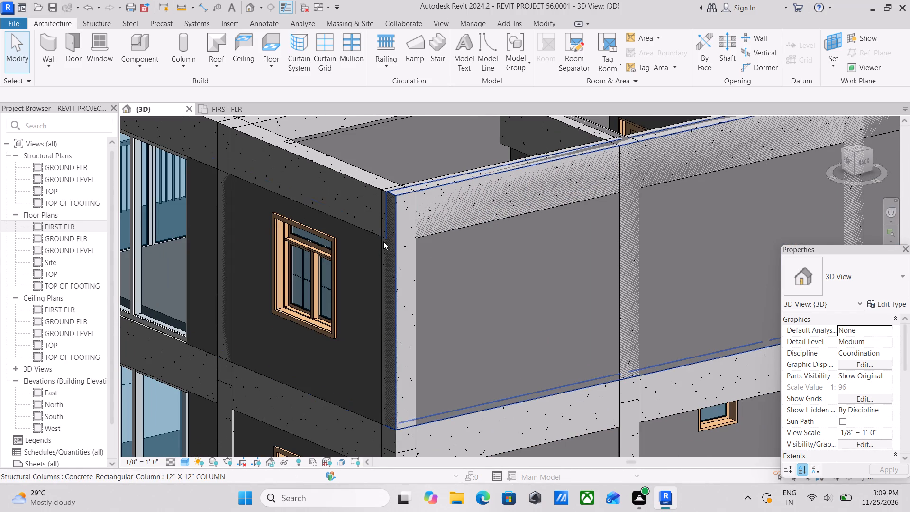
Adjust the top of the right-side upper-storey EXTERIOR 8' wall against the underside of the TOP-level 12 x 24 beam.
{"action": "left_click", "coordinate": [262, 191]}
{"action": "scroll", "coordinate": [395, 218], "scroll_direction": "down", "scroll_amount": 1}
{"action": "middle_click_drag", "start_coordinate": [392, 220], "coordinate": [416, 261]}
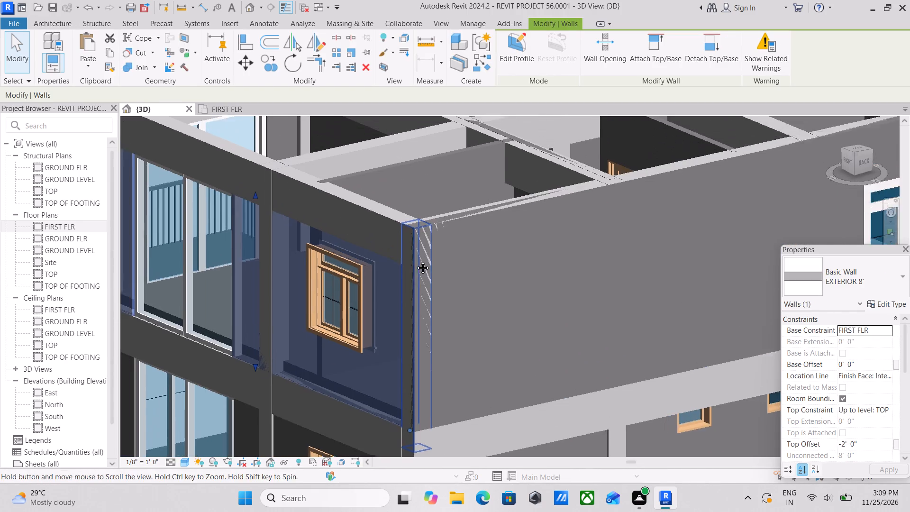
{"action": "middle_click_drag", "start_coordinate": [416, 261], "coordinate": [417, 265]}
{"action": "left_click_drag", "start_coordinate": [261, 209], "coordinate": [256, 212]}
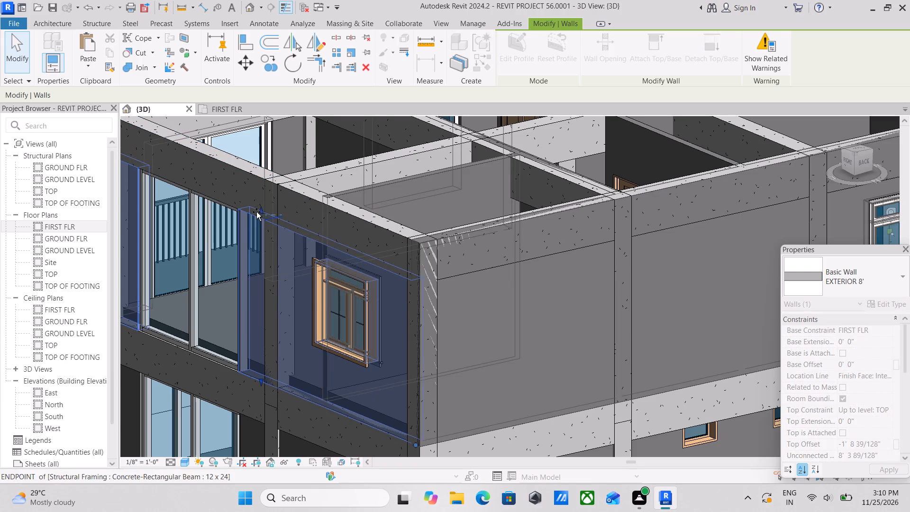
{"action": "left_click_drag", "start_coordinate": [256, 212], "coordinate": [256, 214]}
{"action": "key", "text": "Escape"}
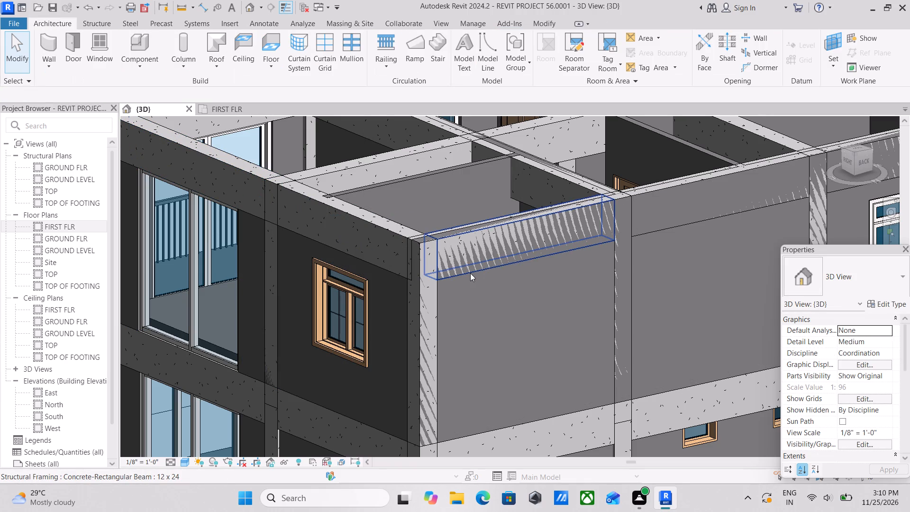
Lower the top of the upper-storey back EXTERIOR 8' wall to the underside of the TOP-level 12 x 24 beams.
{"action": "scroll", "coordinate": [524, 290], "scroll_direction": "down", "scroll_amount": 1}
{"action": "middle_click_drag", "start_coordinate": [524, 290], "coordinate": [468, 289]}
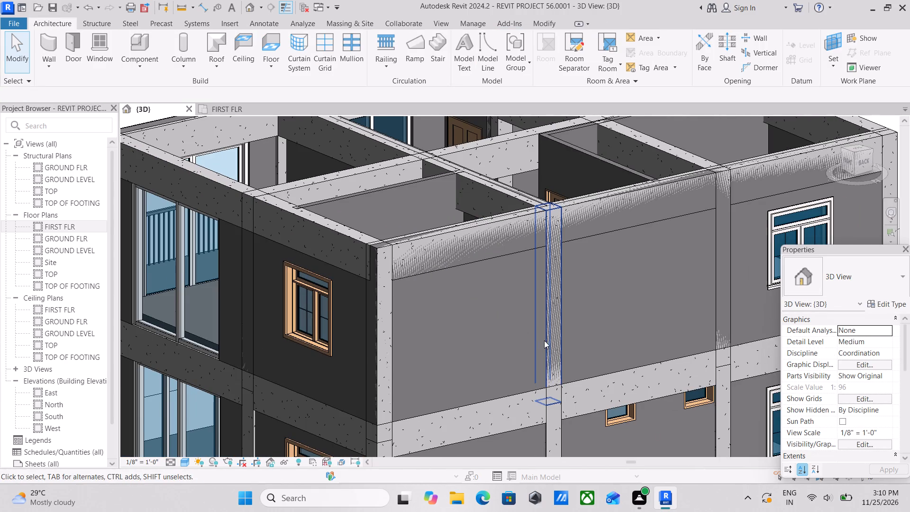
{"action": "middle_click_drag", "start_coordinate": [502, 247], "coordinate": [468, 248]}
{"action": "scroll", "coordinate": [607, 336], "scroll_direction": "up", "scroll_amount": 2}
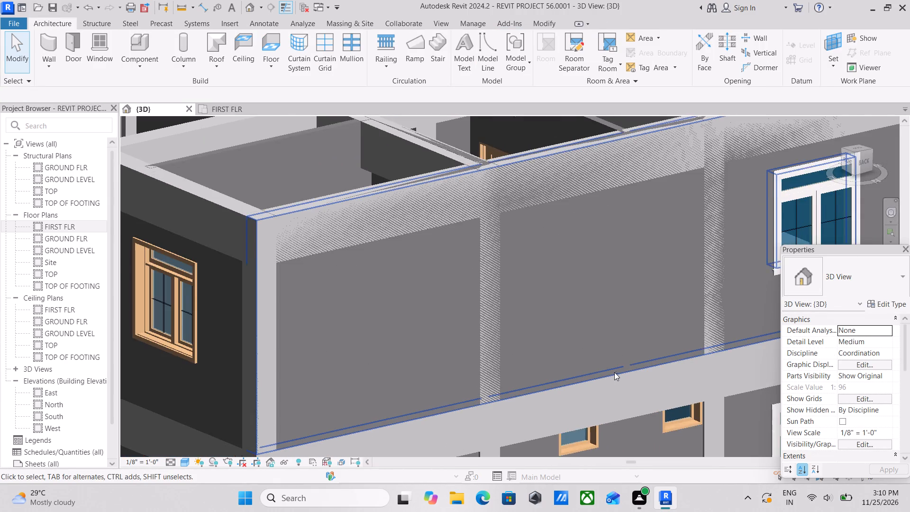
{"action": "left_click", "coordinate": [611, 375]}
{"action": "middle_click_drag", "start_coordinate": [563, 273], "coordinate": [558, 327]}
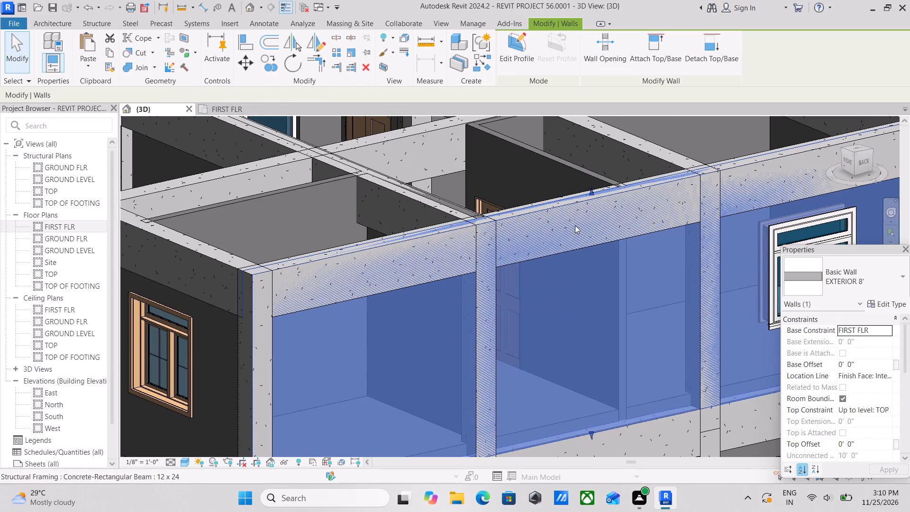
{"action": "left_click_drag", "start_coordinate": [590, 194], "coordinate": [601, 249]}
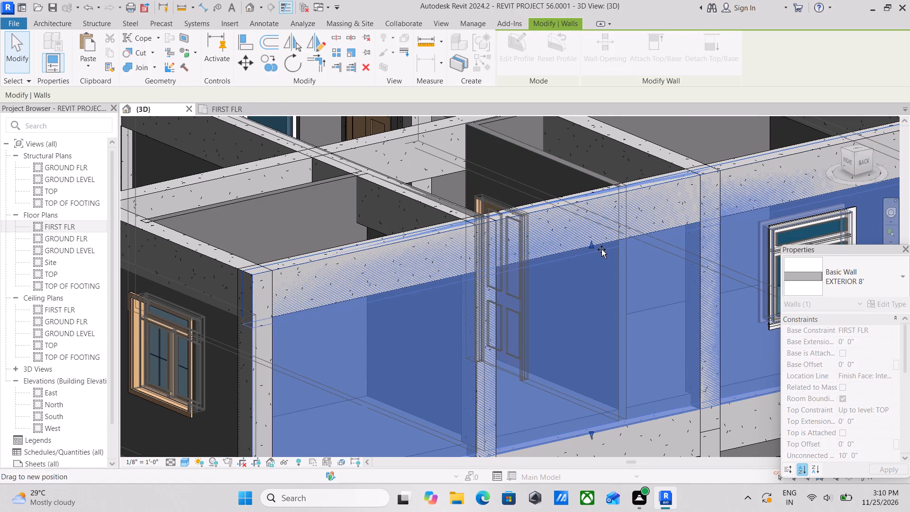
{"action": "left_click_drag", "start_coordinate": [601, 249], "coordinate": [597, 248]}
{"action": "key", "text": "Escape"}
Examine the upper-storey walls and TOP-level beams around the right, front, left and back sides of the house.
{"action": "scroll", "coordinate": [597, 248], "scroll_direction": "down", "scroll_amount": 3}
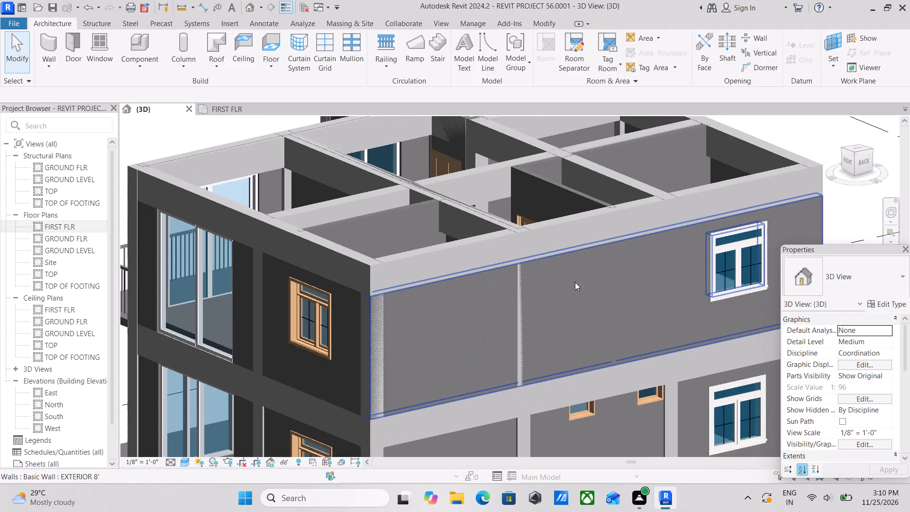
{"action": "scroll", "coordinate": [575, 282], "scroll_direction": "down", "scroll_amount": 2}
{"action": "middle_click_drag", "start_coordinate": [589, 284], "coordinate": [572, 283]}
{"action": "middle_click_drag", "start_coordinate": [609, 266], "coordinate": [608, 265]}
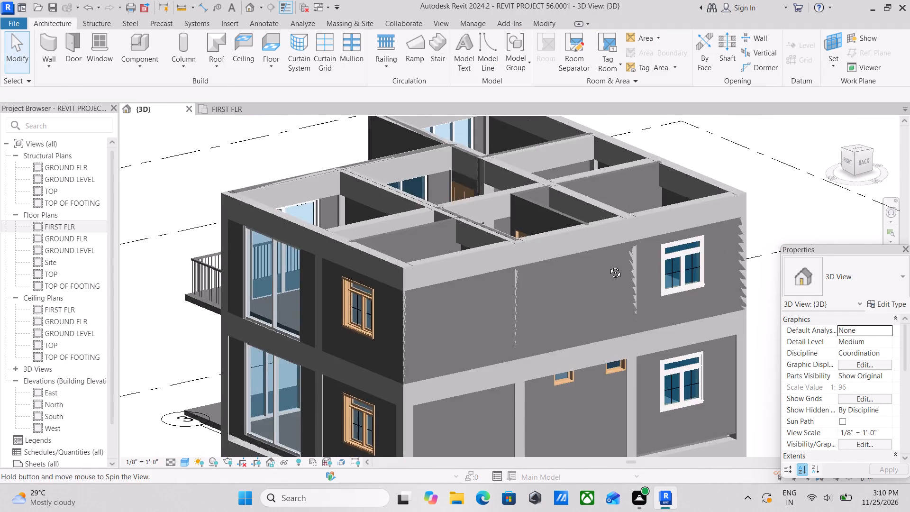
{"action": "middle_click_drag", "start_coordinate": [608, 265], "coordinate": [572, 266]}
{"action": "middle_click_drag", "start_coordinate": [545, 250], "coordinate": [643, 328]}
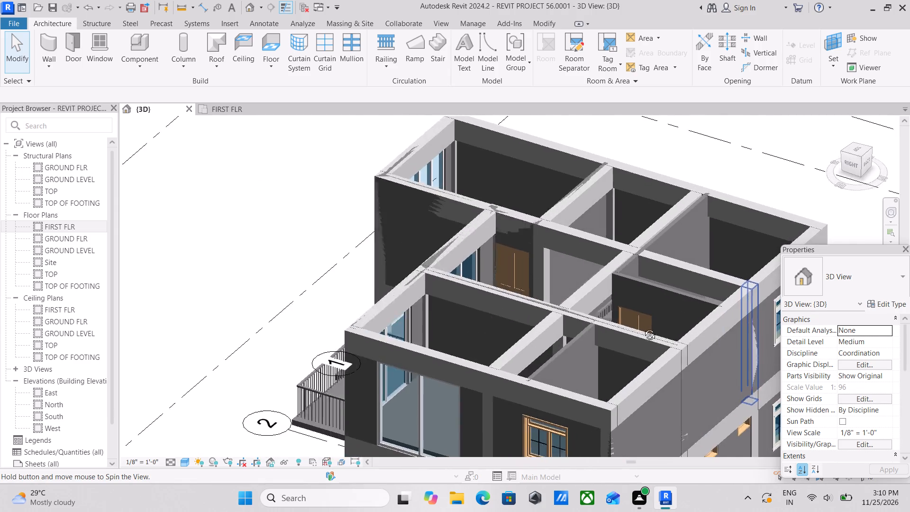
{"action": "middle_click_drag", "start_coordinate": [643, 328], "coordinate": [532, 341]}
{"action": "middle_click_drag", "start_coordinate": [506, 302], "coordinate": [393, 311]}
{"action": "middle_click_drag", "start_coordinate": [494, 258], "coordinate": [367, 290]}
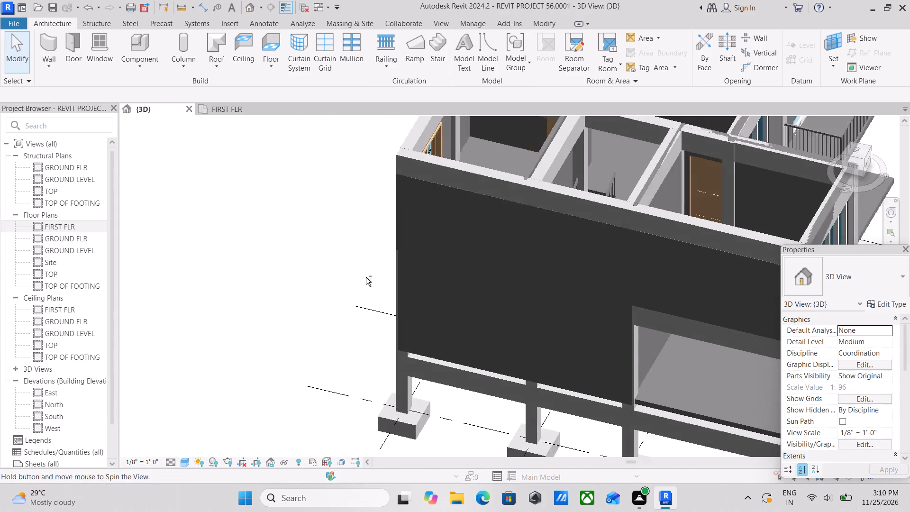
{"action": "middle_click_drag", "start_coordinate": [519, 214], "coordinate": [475, 365]}
{"action": "middle_click_drag", "start_coordinate": [602, 330], "coordinate": [532, 327], "text": "shift"}
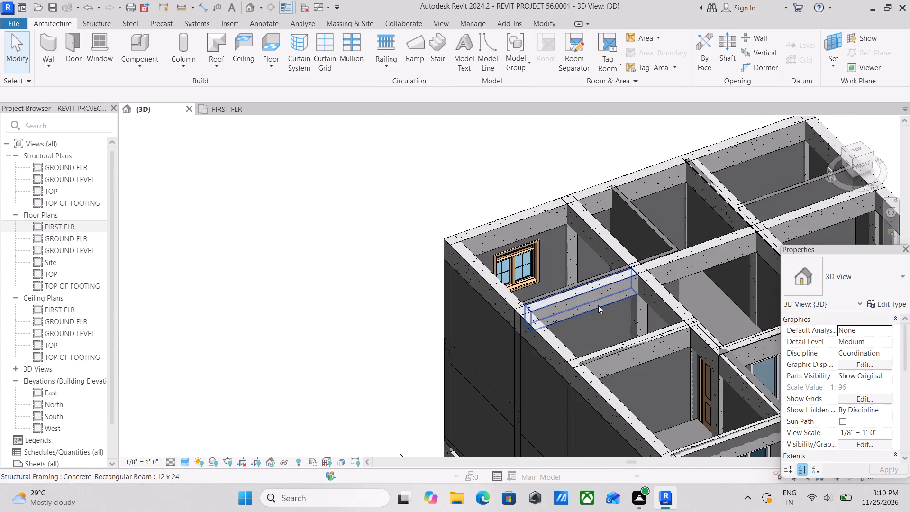
{"action": "middle_click_drag", "start_coordinate": [595, 304], "coordinate": [433, 308]}
{"action": "middle_click_drag", "start_coordinate": [610, 311], "coordinate": [507, 267]}
{"action": "middle_click_drag", "start_coordinate": [562, 327], "coordinate": [494, 307], "text": "shift"}
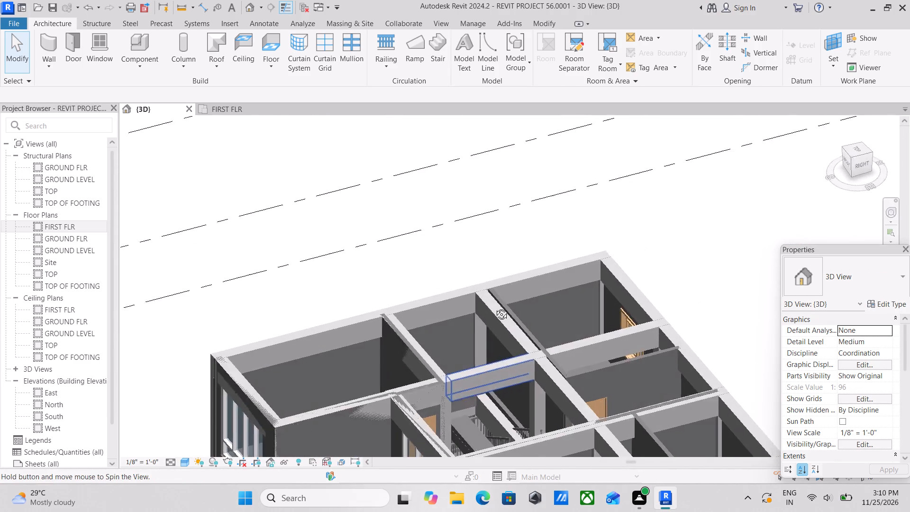
{"action": "middle_click_drag", "start_coordinate": [494, 307], "coordinate": [487, 298], "text": "shift"}
{"action": "scroll", "coordinate": [488, 298], "scroll_direction": "down", "scroll_amount": 2}
{"action": "middle_click_drag", "start_coordinate": [492, 322], "coordinate": [582, 280]}
{"action": "middle_click_drag", "start_coordinate": [554, 336], "coordinate": [577, 316], "text": "shift"}
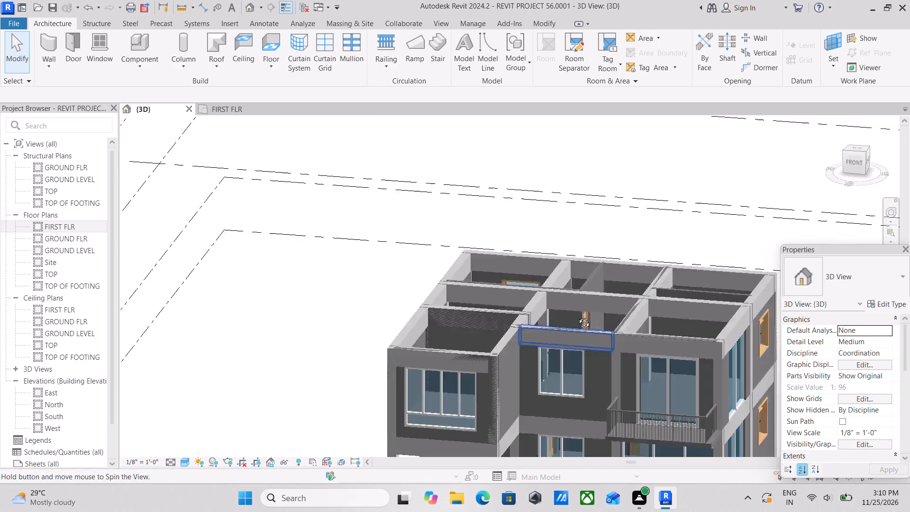
{"action": "middle_click_drag", "start_coordinate": [577, 316], "coordinate": [585, 311], "text": "shift"}
{"action": "middle_click_drag", "start_coordinate": [399, 318], "coordinate": [552, 331], "text": "shift"}
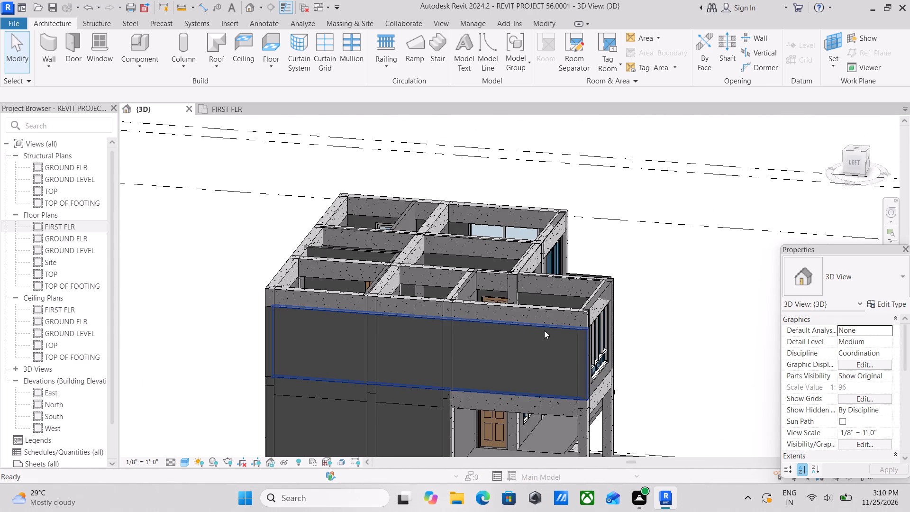
{"action": "middle_click_drag", "start_coordinate": [367, 322], "coordinate": [462, 360], "text": "shift"}
{"action": "middle_click_drag", "start_coordinate": [215, 281], "coordinate": [322, 294]}
Lower the top of the 4.5" interior wall in the back-left room to the underside of the adjacent TOP-level beam.
{"action": "scroll", "coordinate": [406, 336], "scroll_direction": "up", "scroll_amount": 1}
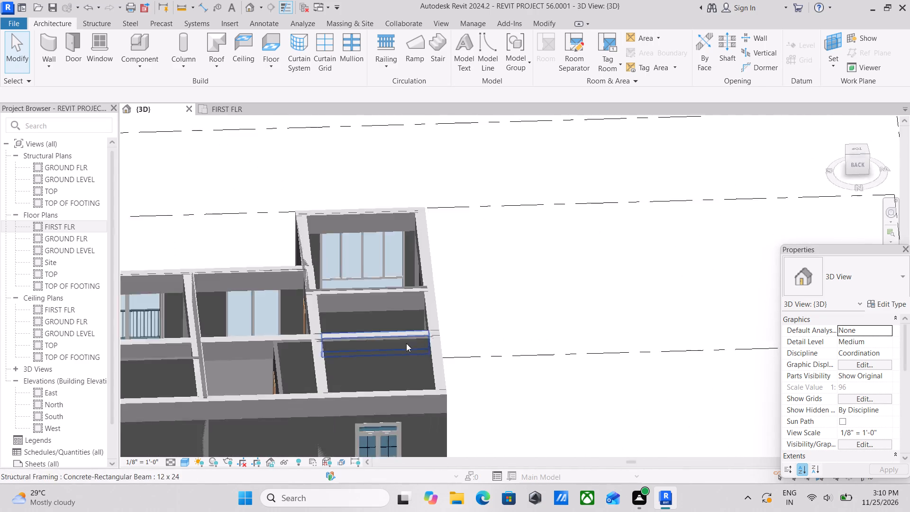
{"action": "scroll", "coordinate": [406, 343], "scroll_direction": "up", "scroll_amount": 8}
{"action": "left_click", "coordinate": [310, 325]}
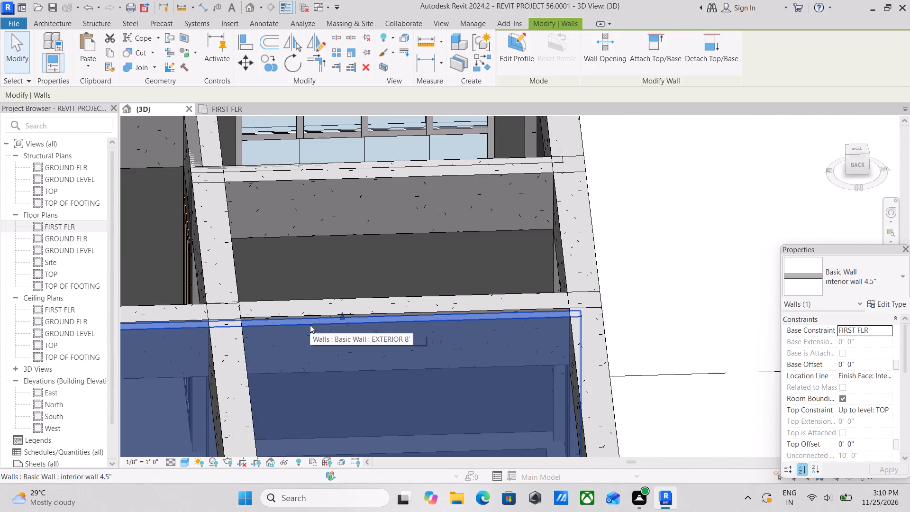
{"action": "scroll", "coordinate": [336, 328], "scroll_direction": "down", "scroll_amount": 1}
{"action": "left_click_drag", "start_coordinate": [338, 316], "coordinate": [343, 357]}
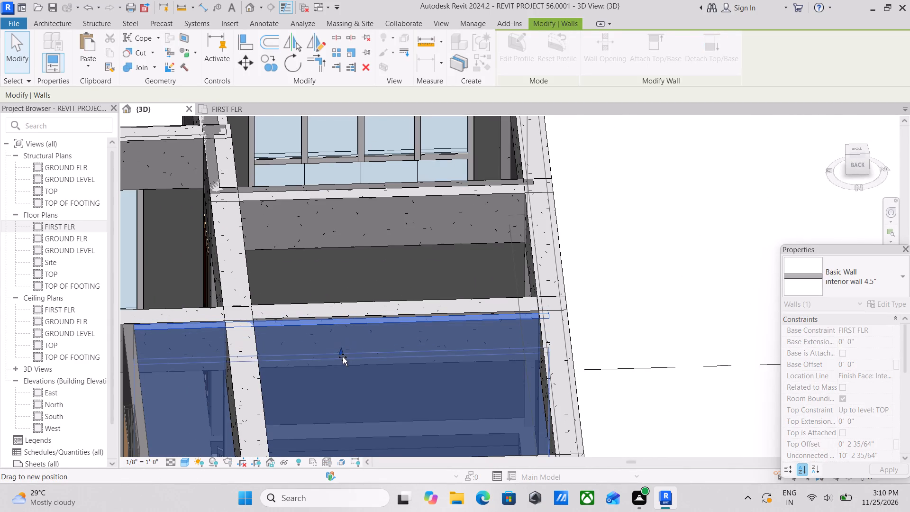
{"action": "left_click_drag", "start_coordinate": [343, 357], "coordinate": [344, 368]}
{"action": "scroll", "coordinate": [344, 368], "scroll_direction": "down", "scroll_amount": 4}
{"action": "key", "text": "Escape"}
Examine the upper-storey rooms and wall tops against the TOP-level beams from the left and front sides.
{"action": "scroll", "coordinate": [344, 368], "scroll_direction": "down", "scroll_amount": 2}
{"action": "middle_click_drag", "start_coordinate": [344, 368], "coordinate": [364, 359]}
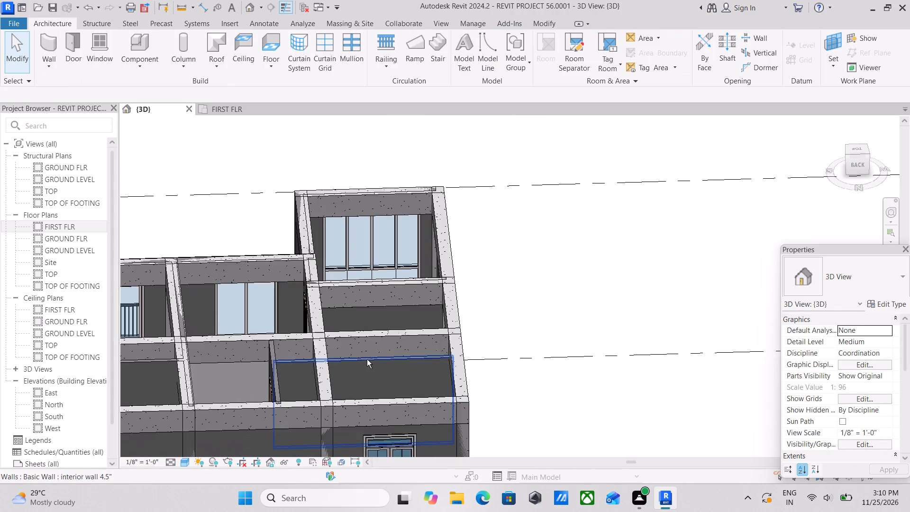
{"action": "middle_click_drag", "start_coordinate": [367, 359], "coordinate": [165, 305], "text": "shift"}
{"action": "middle_click_drag", "start_coordinate": [433, 314], "coordinate": [323, 378]}
{"action": "middle_click_drag", "start_coordinate": [409, 340], "coordinate": [271, 370], "text": "shift"}
{"action": "scroll", "coordinate": [271, 369], "scroll_direction": "up", "scroll_amount": 1}
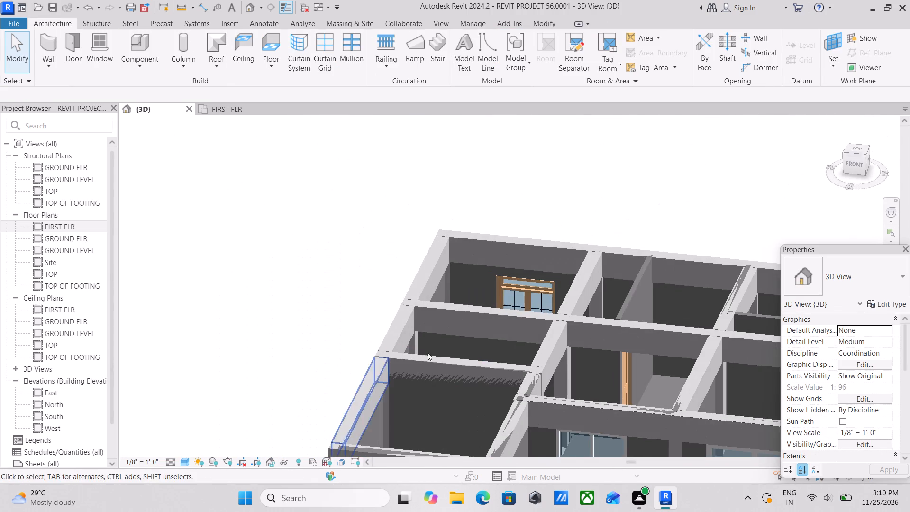
{"action": "scroll", "coordinate": [452, 347], "scroll_direction": "up", "scroll_amount": 1}
{"action": "middle_click_drag", "start_coordinate": [453, 347], "coordinate": [492, 422], "text": "shift"}
{"action": "middle_click_drag", "start_coordinate": [444, 345], "coordinate": [556, 352]}
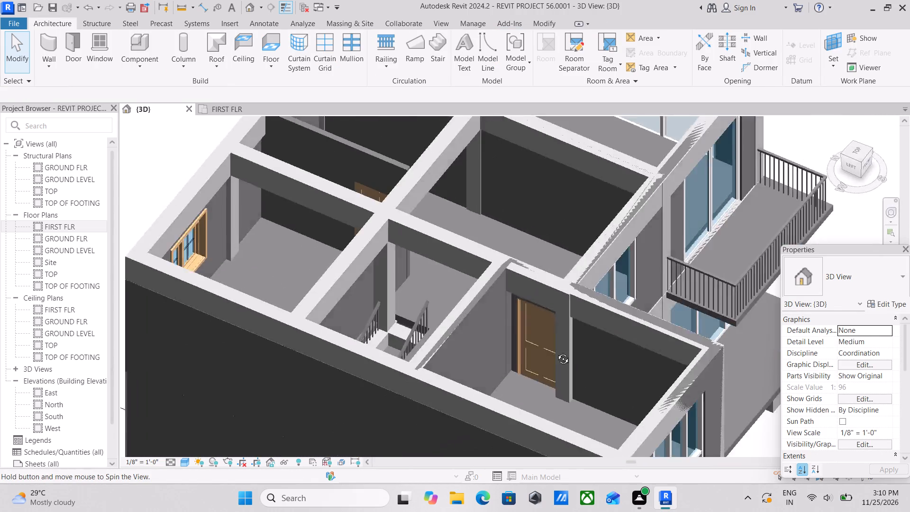
{"action": "middle_click_drag", "start_coordinate": [556, 352], "coordinate": [597, 352]}
{"action": "middle_click_drag", "start_coordinate": [272, 303], "coordinate": [231, 281]}
{"action": "middle_click_drag", "start_coordinate": [458, 307], "coordinate": [428, 305], "text": "shift"}
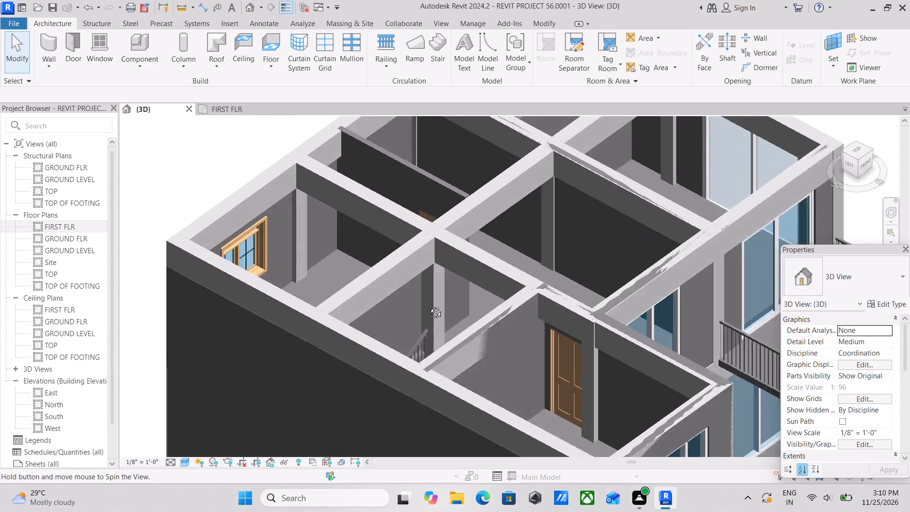
{"action": "middle_click_drag", "start_coordinate": [428, 305], "coordinate": [408, 304], "text": "shift"}
{"action": "scroll", "coordinate": [473, 336], "scroll_direction": "down", "scroll_amount": 1}
{"action": "middle_click_drag", "start_coordinate": [473, 336], "coordinate": [423, 276]}
{"action": "scroll", "coordinate": [423, 276], "scroll_direction": "down", "scroll_amount": 2}
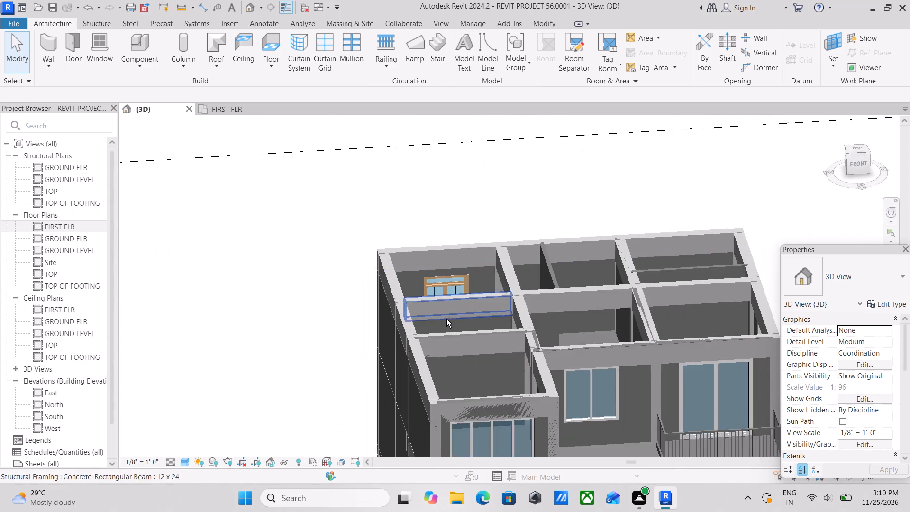
{"action": "middle_click_drag", "start_coordinate": [446, 319], "coordinate": [425, 293], "text": "shift"}
{"action": "middle_click_drag", "start_coordinate": [482, 366], "coordinate": [510, 336], "text": "shift"}
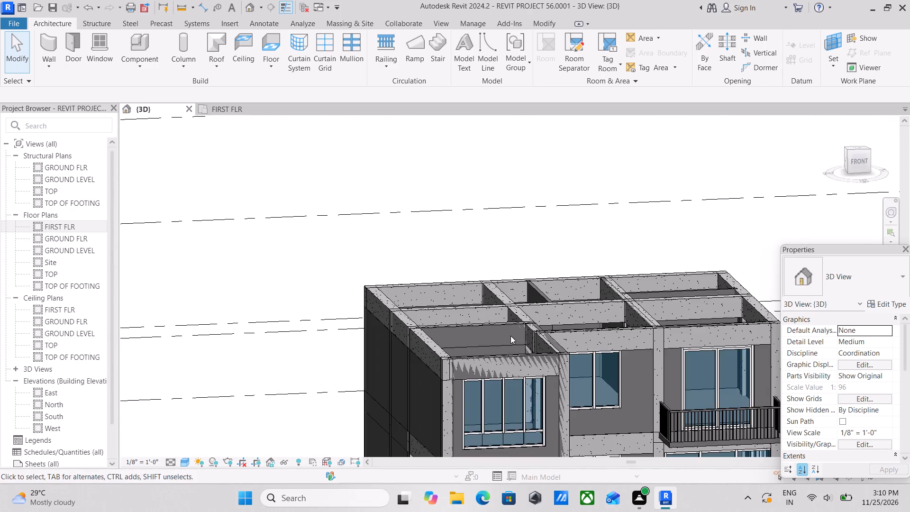
{"action": "middle_click_drag", "start_coordinate": [510, 336], "coordinate": [570, 307]}
{"action": "middle_click_drag", "start_coordinate": [566, 355], "coordinate": [528, 344], "text": "shift"}
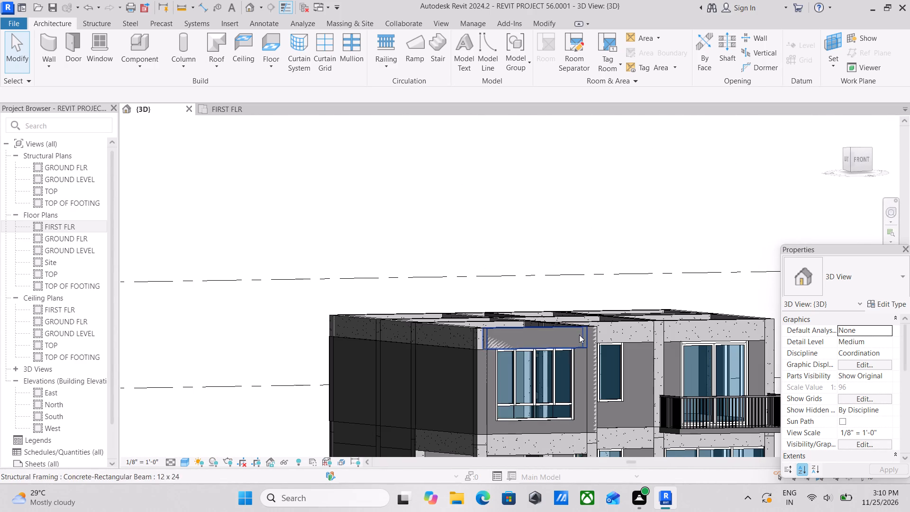
Examine how the projecting front bay's walls meet the TOP-level beams and columns, including its inner corner with the main front wall.
{"action": "scroll", "coordinate": [493, 413], "scroll_direction": "up", "scroll_amount": 3}
{"action": "middle_click_drag", "start_coordinate": [614, 409], "coordinate": [519, 360]}
{"action": "scroll", "coordinate": [499, 348], "scroll_direction": "up", "scroll_amount": 1}
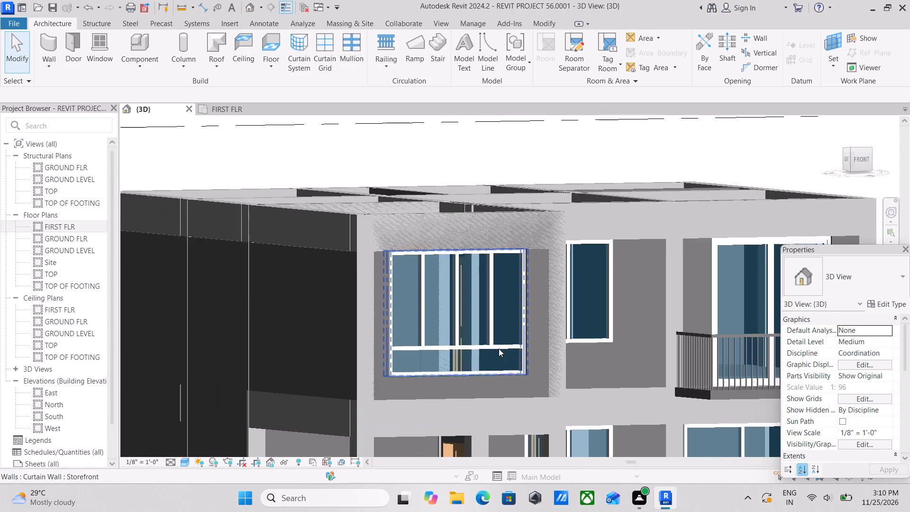
{"action": "left_click", "coordinate": [549, 393]}
{"action": "key", "text": "Escape"}
{"action": "scroll", "coordinate": [546, 266], "scroll_direction": "down", "scroll_amount": 2}
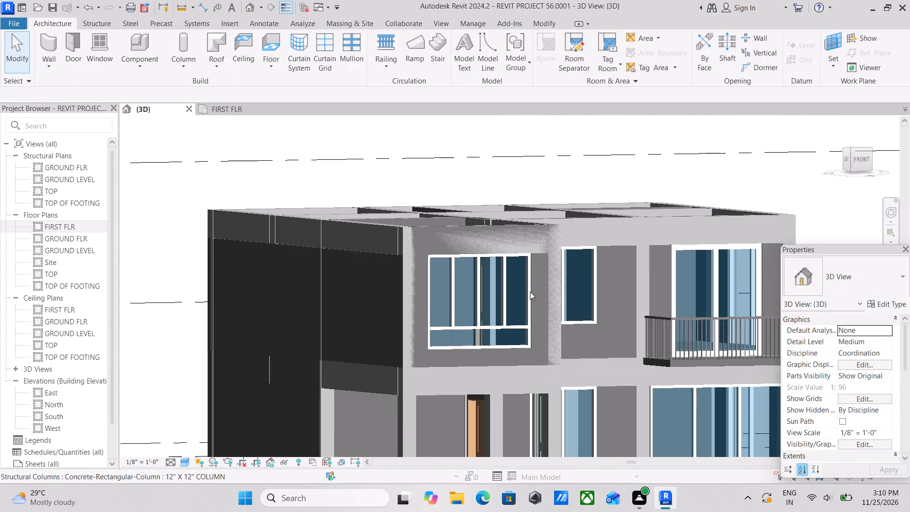
{"action": "middle_click_drag", "start_coordinate": [496, 299], "coordinate": [478, 377], "text": "shift"}
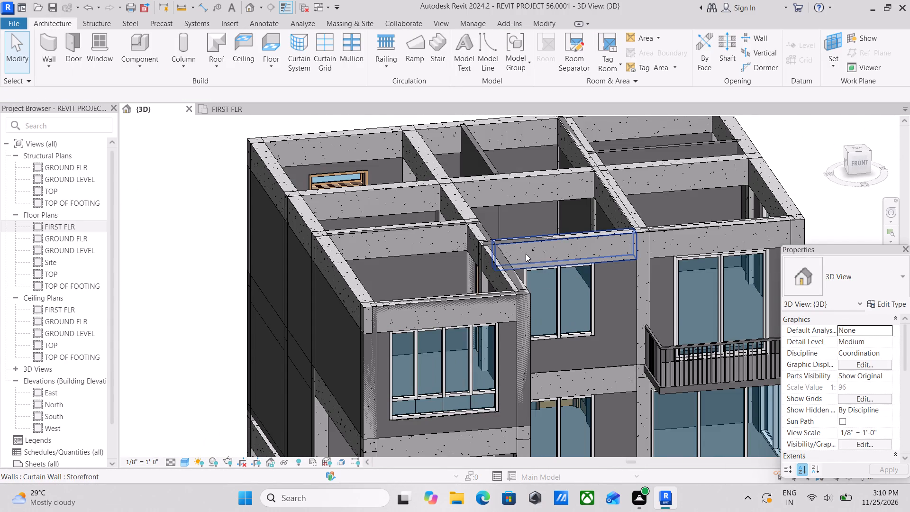
{"action": "left_click", "coordinate": [507, 264]}
{"action": "key", "text": "Escape"}
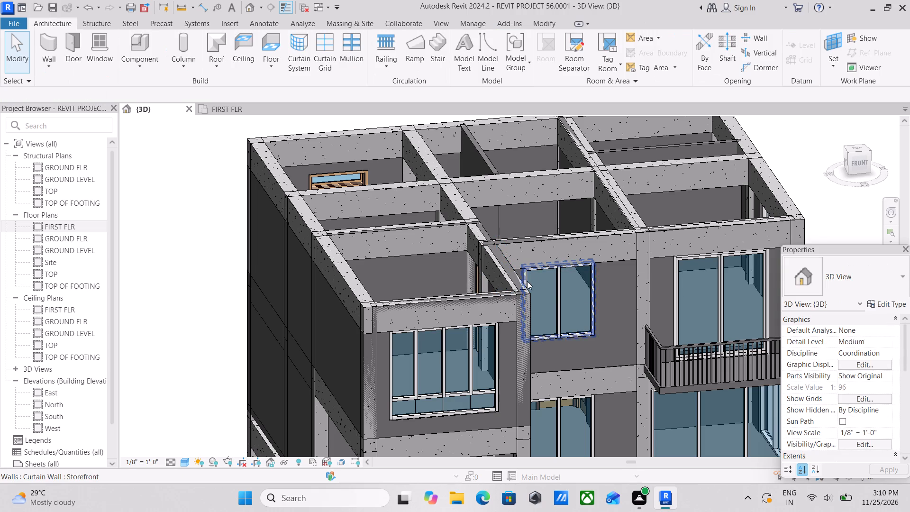
{"action": "middle_click_drag", "start_coordinate": [546, 299], "coordinate": [477, 309], "text": "shift"}
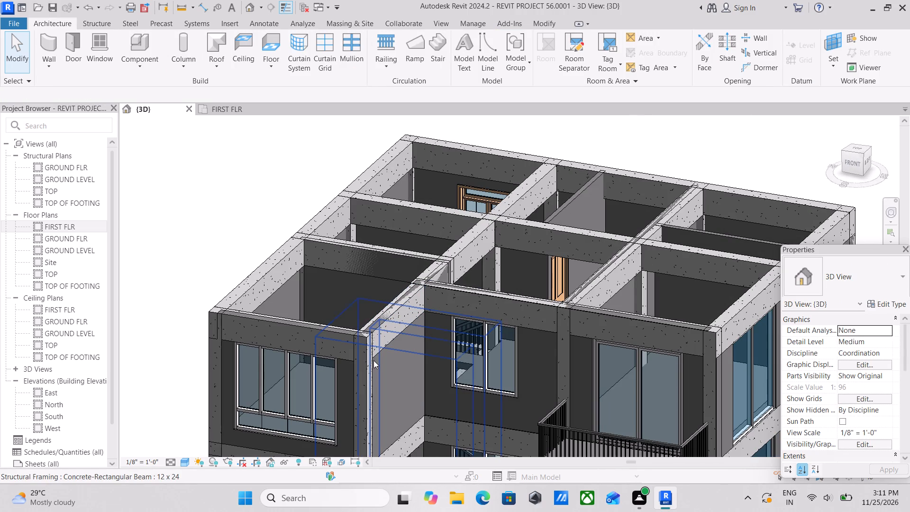
{"action": "left_click", "coordinate": [373, 364]}
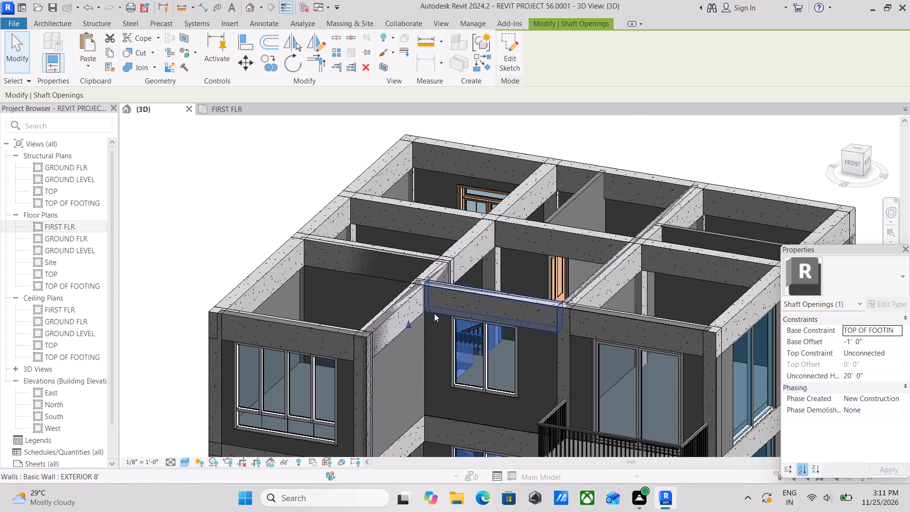
{"action": "scroll", "coordinate": [434, 313], "scroll_direction": "up", "scroll_amount": 5}
{"action": "key", "text": "Escape"}
{"action": "scroll", "coordinate": [390, 332], "scroll_direction": "down", "scroll_amount": 2}
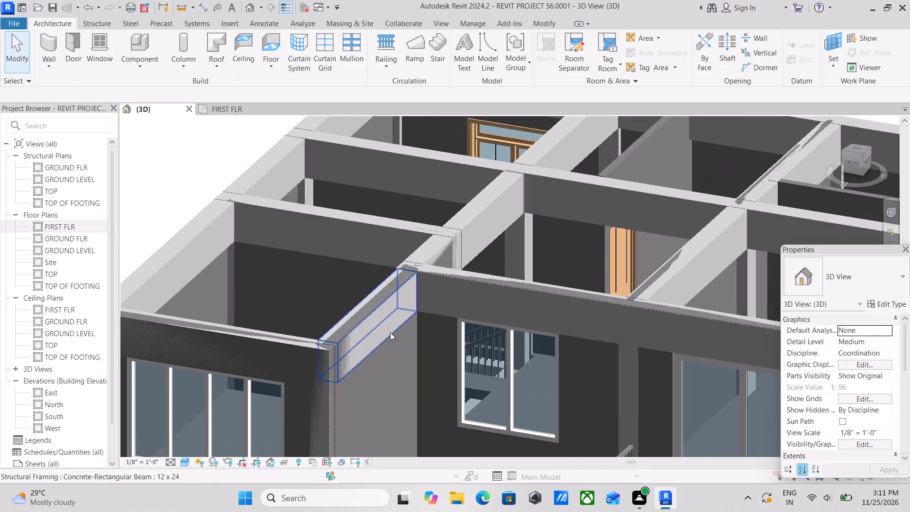
{"action": "scroll", "coordinate": [420, 326], "scroll_direction": "down", "scroll_amount": 2}
{"action": "key", "text": "Escape"}
{"action": "scroll", "coordinate": [446, 258], "scroll_direction": "up", "scroll_amount": 3}
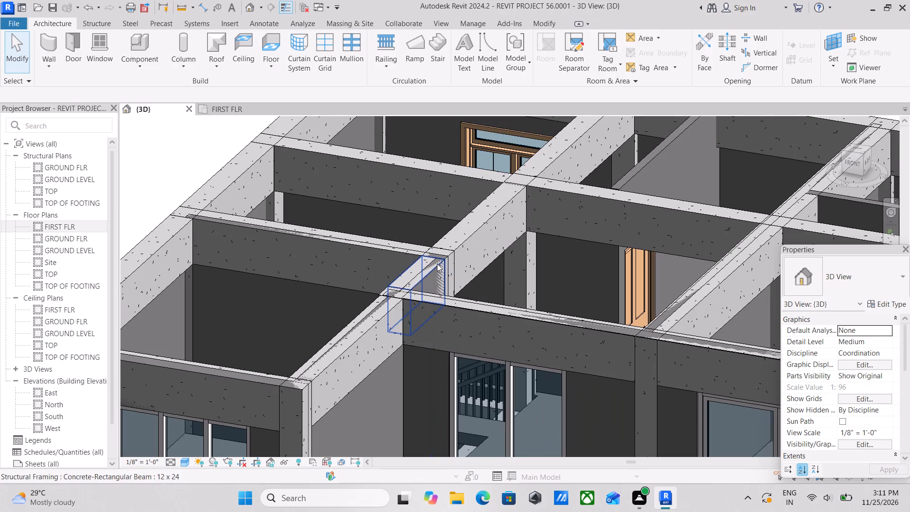
{"action": "left_click", "coordinate": [437, 264]}
{"action": "key", "text": "Escape"}
{"action": "scroll", "coordinate": [382, 295], "scroll_direction": "down", "scroll_amount": 1}
{"action": "middle_click_drag", "start_coordinate": [382, 295], "coordinate": [455, 262]}
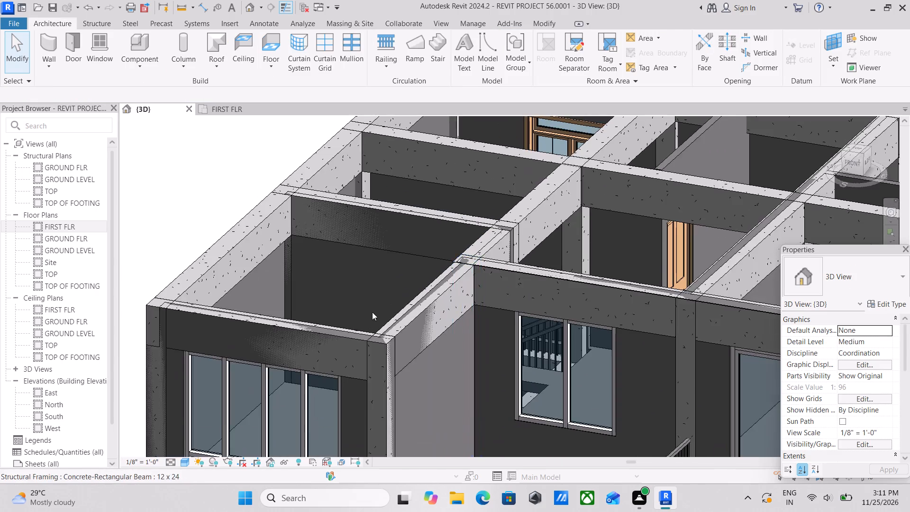
{"action": "scroll", "coordinate": [370, 314], "scroll_direction": "down", "scroll_amount": 1}
{"action": "middle_click_drag", "start_coordinate": [370, 315], "coordinate": [466, 264]}
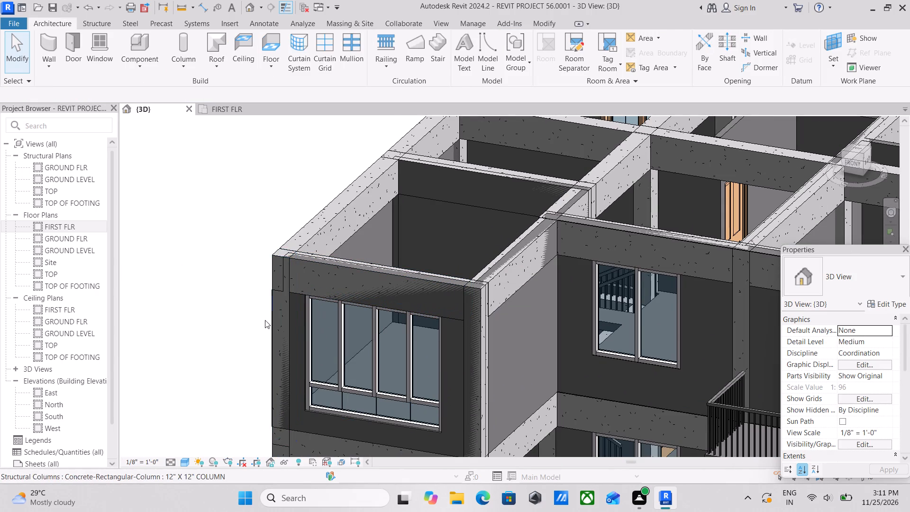
Lower the top of the projecting front bay's EXTERIOR 8' wall, above the four-panel window, to the underside of the 12 x 24 beam.
{"action": "middle_click_drag", "start_coordinate": [390, 338], "coordinate": [423, 237]}
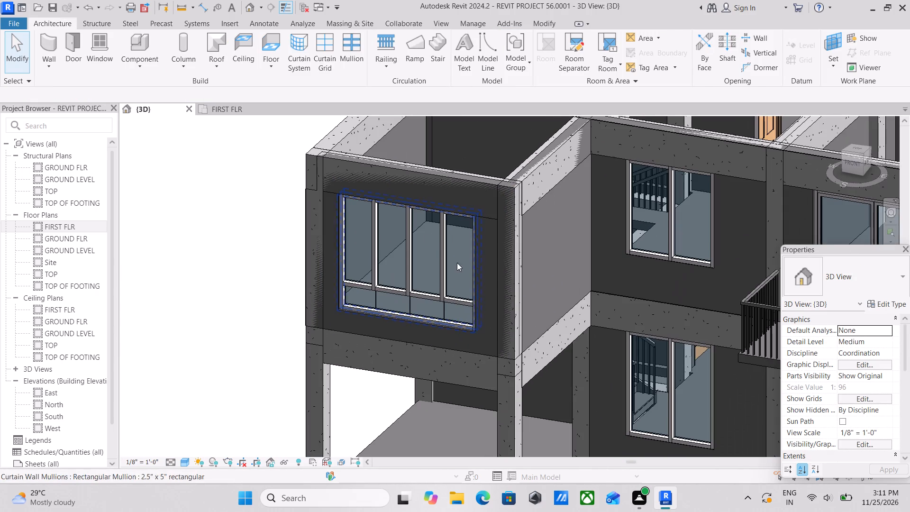
{"action": "left_click", "coordinate": [476, 334]}
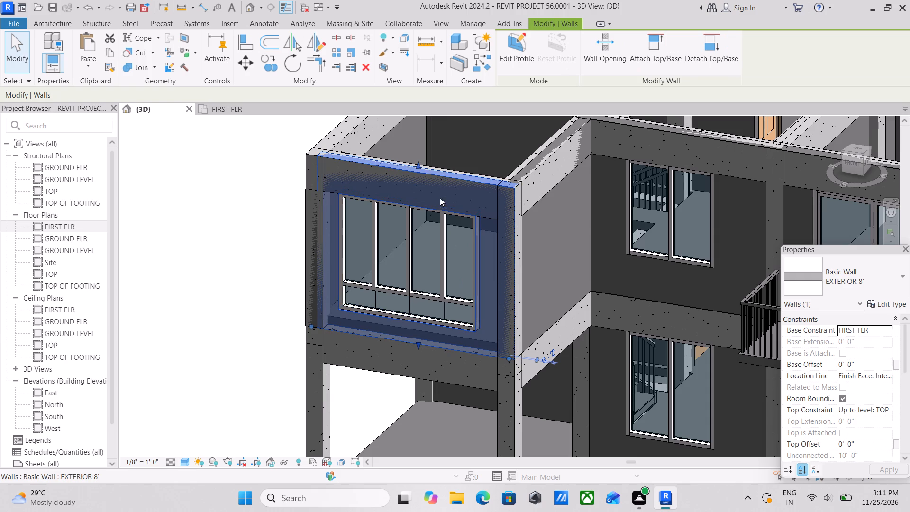
{"action": "left_click_drag", "start_coordinate": [417, 166], "coordinate": [416, 201]}
{"action": "key", "text": "Escape"}
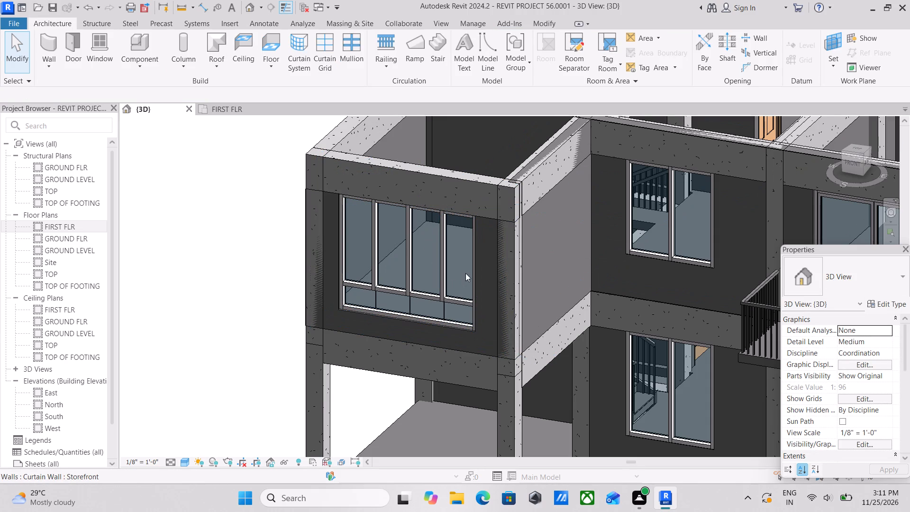
Examine the whole house from the front, left, back and right sides, comparing the upper walls with the TOP-level beams.
{"action": "scroll", "coordinate": [471, 263], "scroll_direction": "down", "scroll_amount": 6}
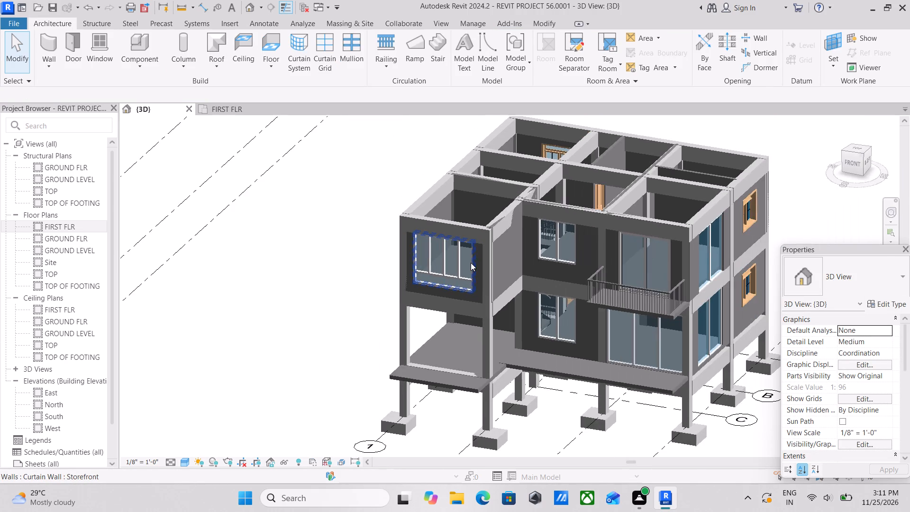
{"action": "middle_click_drag", "start_coordinate": [499, 230], "coordinate": [618, 263]}
{"action": "key", "text": "Escape"}
{"action": "key", "text": "Escape"}
{"action": "key", "text": "Escape"}
{"action": "scroll", "coordinate": [451, 248], "scroll_direction": "down", "scroll_amount": 2, "text": "shift"}
{"action": "middle_click_drag", "start_coordinate": [452, 249], "coordinate": [609, 223], "text": "shift"}
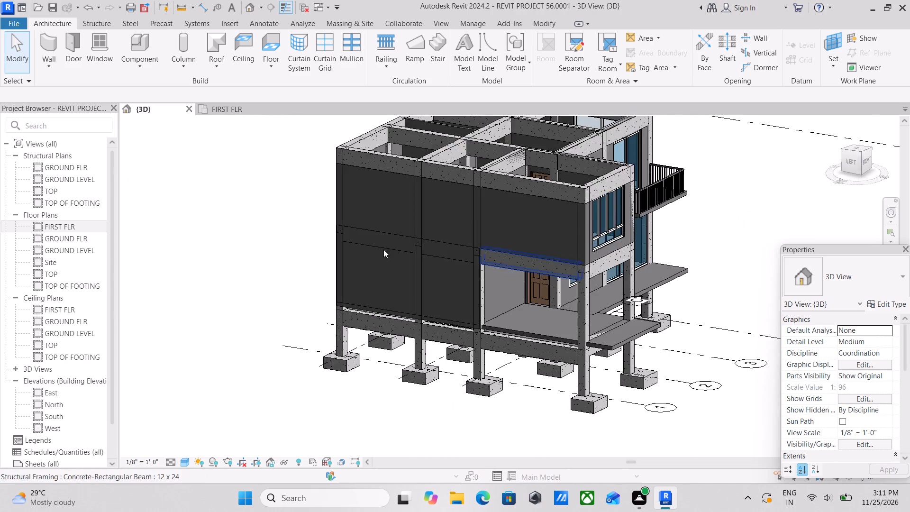
{"action": "middle_click_drag", "start_coordinate": [383, 250], "coordinate": [537, 219], "text": "shift"}
{"action": "middle_click_drag", "start_coordinate": [385, 220], "coordinate": [486, 214], "text": "shift"}
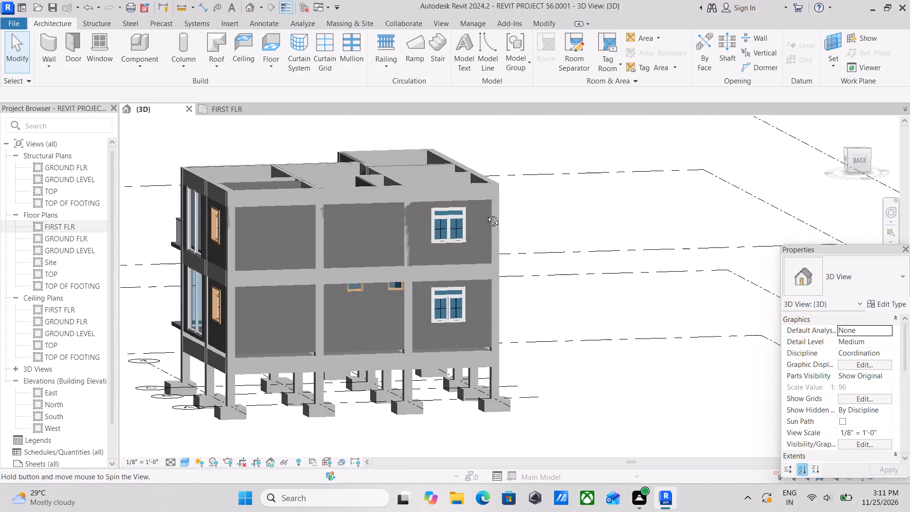
{"action": "middle_click_drag", "start_coordinate": [486, 214], "coordinate": [493, 231], "text": "shift"}
{"action": "middle_click_drag", "start_coordinate": [388, 257], "coordinate": [447, 305], "text": "shift"}
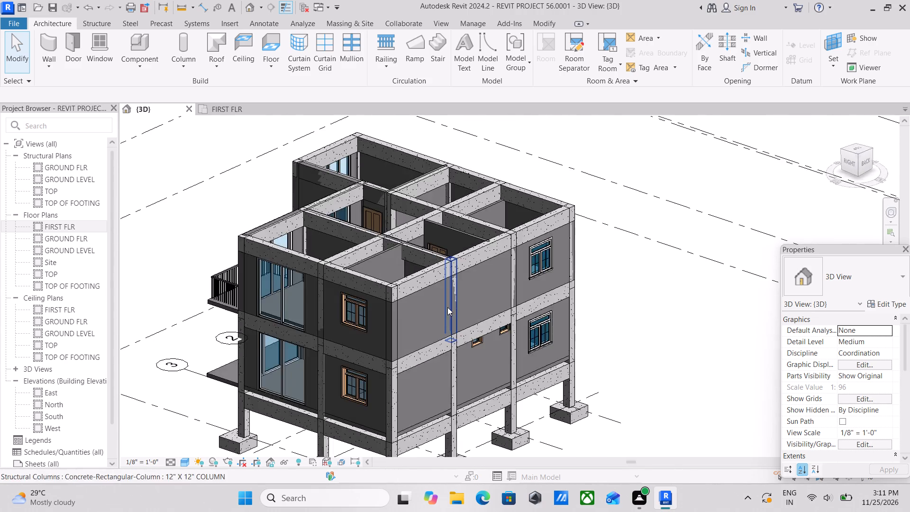
{"action": "middle_click_drag", "start_coordinate": [447, 307], "coordinate": [406, 323]}
{"action": "scroll", "coordinate": [403, 321], "scroll_direction": "up", "scroll_amount": 1}
{"action": "scroll", "coordinate": [399, 318], "scroll_direction": "down", "scroll_amount": 2}
{"action": "middle_click_drag", "start_coordinate": [399, 318], "coordinate": [450, 279]}
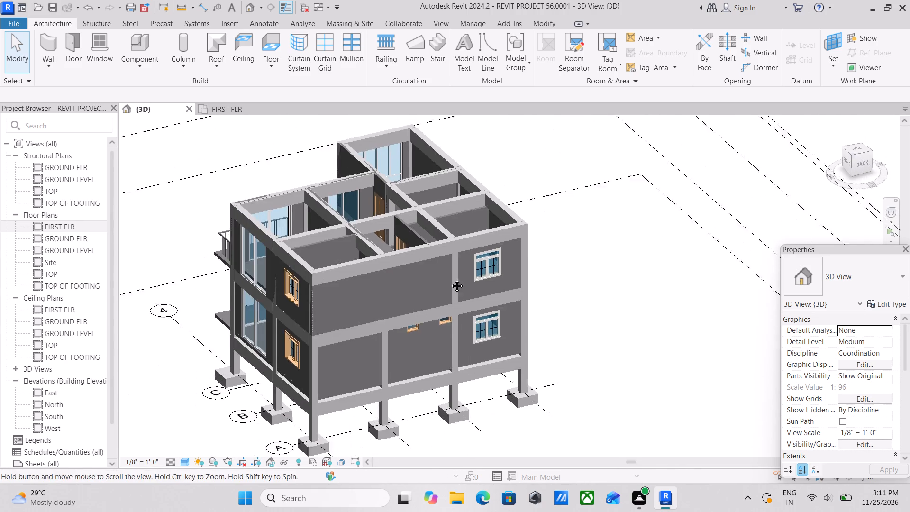
{"action": "middle_click_drag", "start_coordinate": [450, 279], "coordinate": [472, 264]}
Examine the upper-storey back wall closely where it meets the TOP-level beams and the columns.
{"action": "scroll", "coordinate": [360, 241], "scroll_direction": "up", "scroll_amount": 3}
{"action": "middle_click_drag", "start_coordinate": [447, 266], "coordinate": [417, 222], "text": "shift"}
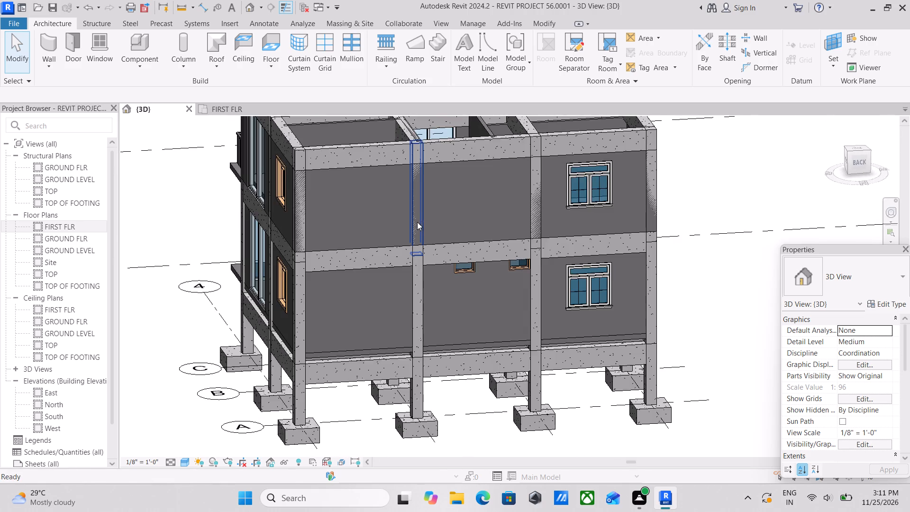
{"action": "middle_click_drag", "start_coordinate": [425, 218], "coordinate": [443, 289]}
{"action": "middle_click_drag", "start_coordinate": [492, 240], "coordinate": [489, 292]}
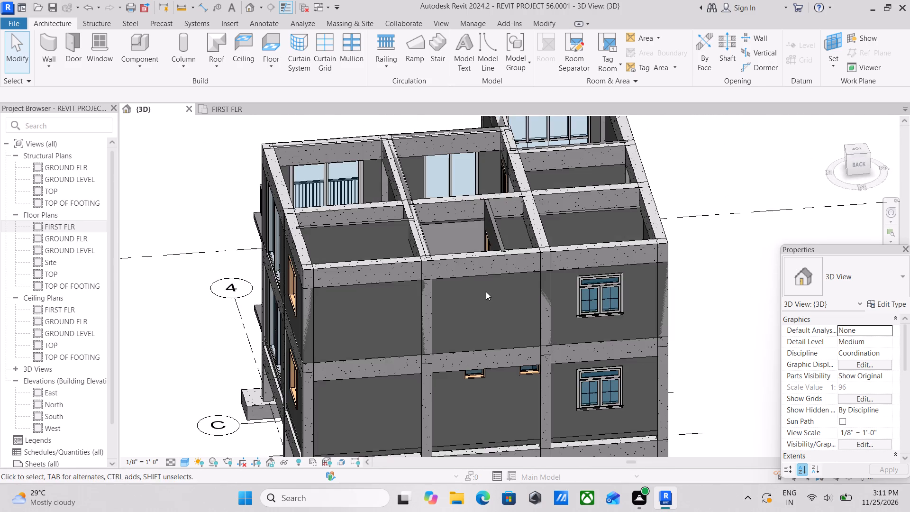
{"action": "middle_click_drag", "start_coordinate": [479, 274], "coordinate": [434, 241], "text": "shift"}
{"action": "scroll", "coordinate": [342, 207], "scroll_direction": "up", "scroll_amount": 3}
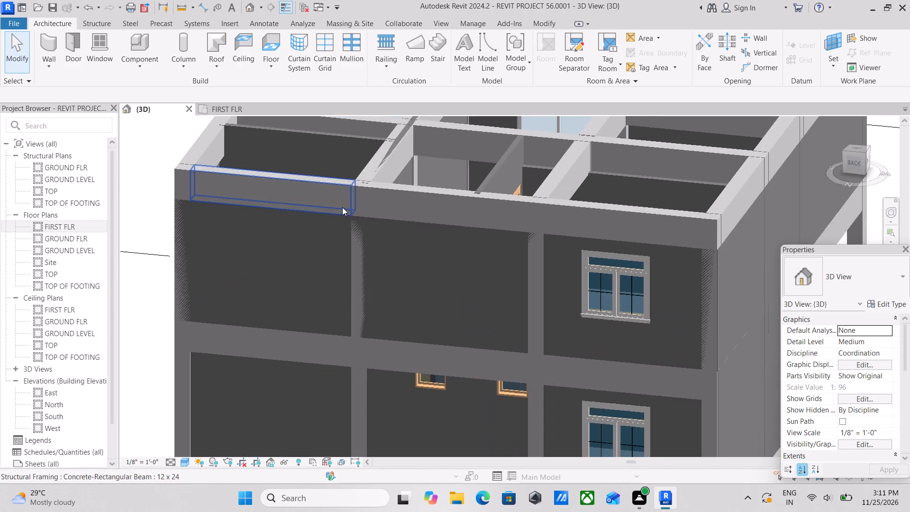
{"action": "middle_click_drag", "start_coordinate": [256, 220], "coordinate": [283, 225]}
{"action": "scroll", "coordinate": [604, 297], "scroll_direction": "down", "scroll_amount": 1}
{"action": "middle_click_drag", "start_coordinate": [603, 297], "coordinate": [447, 271]}
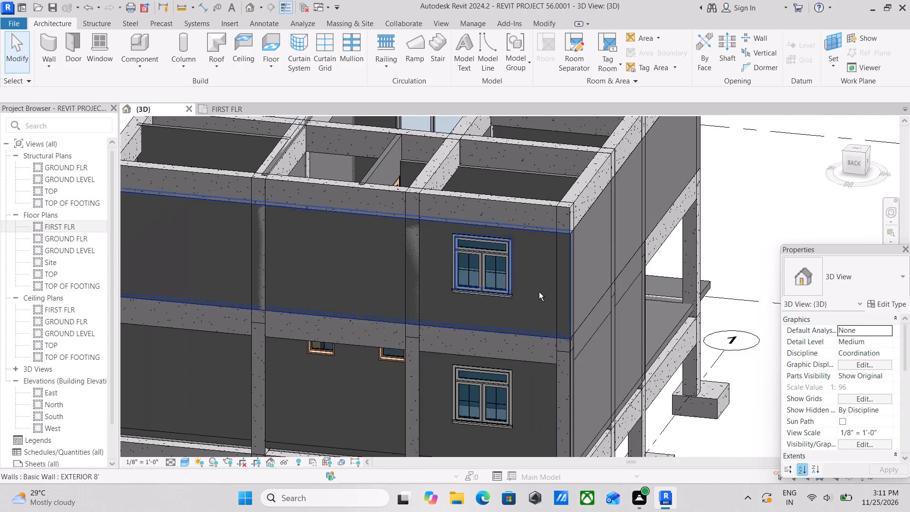
Examine the house's left side and projecting front bay, checking the walls against the beams and columns.
{"action": "middle_click_drag", "start_coordinate": [542, 292], "coordinate": [395, 283], "text": "shift"}
{"action": "middle_click_drag", "start_coordinate": [564, 309], "coordinate": [537, 296]}
{"action": "scroll", "coordinate": [537, 296], "scroll_direction": "down", "scroll_amount": 3, "text": "shift"}
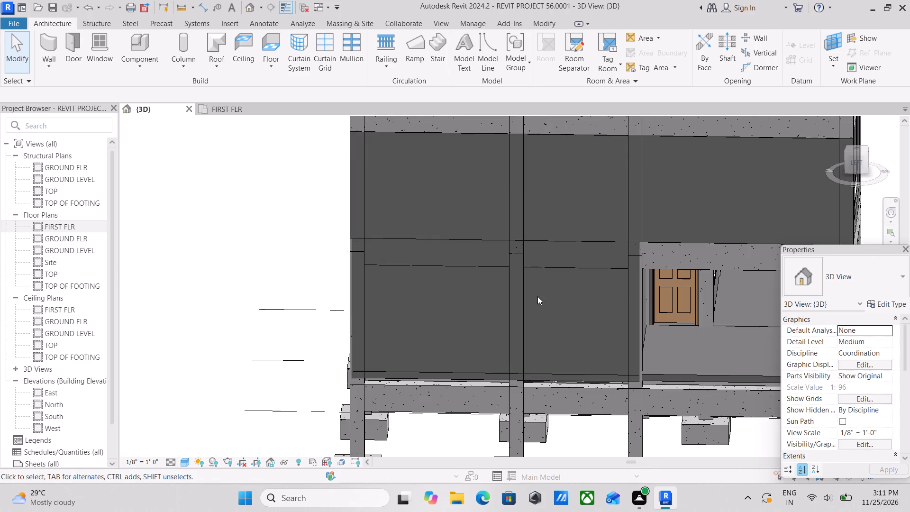
{"action": "scroll", "coordinate": [537, 296], "scroll_direction": "down", "scroll_amount": 6}
{"action": "middle_click_drag", "start_coordinate": [537, 296], "coordinate": [371, 274], "text": "shift"}
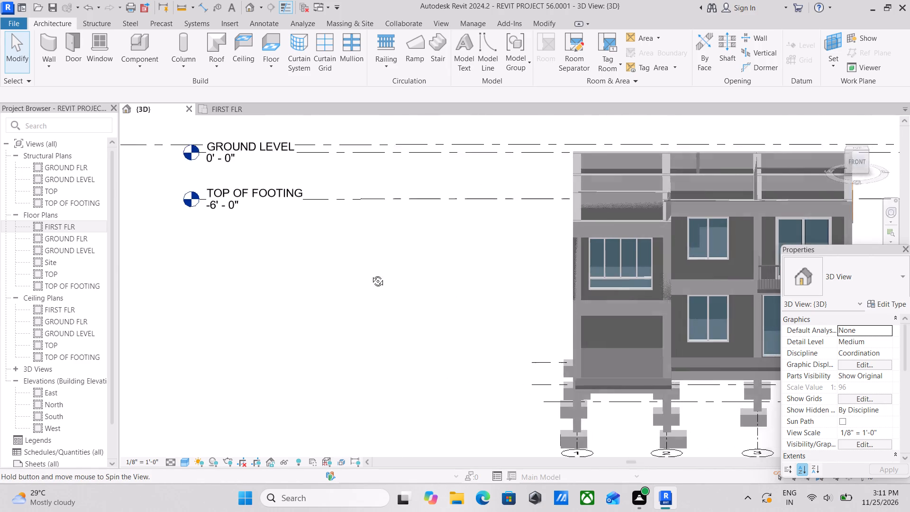
{"action": "middle_click_drag", "start_coordinate": [371, 274], "coordinate": [368, 257], "text": "shift"}
{"action": "scroll", "coordinate": [517, 365], "scroll_direction": "down", "scroll_amount": 1, "text": "shift"}
{"action": "middle_click_drag", "start_coordinate": [515, 365], "coordinate": [455, 360], "text": "shift"}
{"action": "scroll", "coordinate": [454, 358], "scroll_direction": "up", "scroll_amount": 1}
{"action": "scroll", "coordinate": [563, 316], "scroll_direction": "down", "scroll_amount": 2}
{"action": "middle_click_drag", "start_coordinate": [564, 316], "coordinate": [518, 323]}
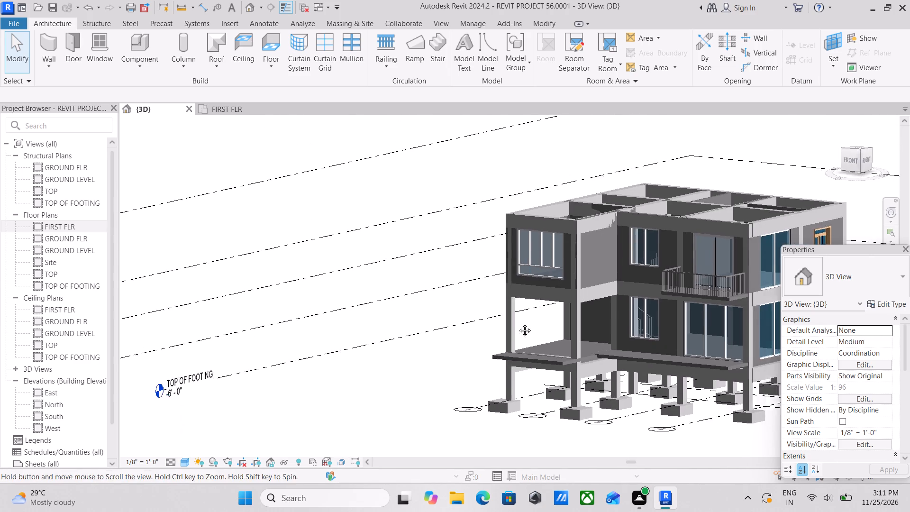
{"action": "middle_click_drag", "start_coordinate": [518, 323], "coordinate": [438, 329]}
Examine the front facade with the balcony and the right side's walls, windows and concrete frame.
{"action": "middle_click_drag", "start_coordinate": [373, 306], "coordinate": [540, 304], "text": "shift"}
{"action": "scroll", "coordinate": [540, 304], "scroll_direction": "up", "scroll_amount": 1}
{"action": "middle_click_drag", "start_coordinate": [609, 294], "coordinate": [546, 347], "text": "shift"}
{"action": "middle_click_drag", "start_coordinate": [546, 347], "coordinate": [460, 336]}
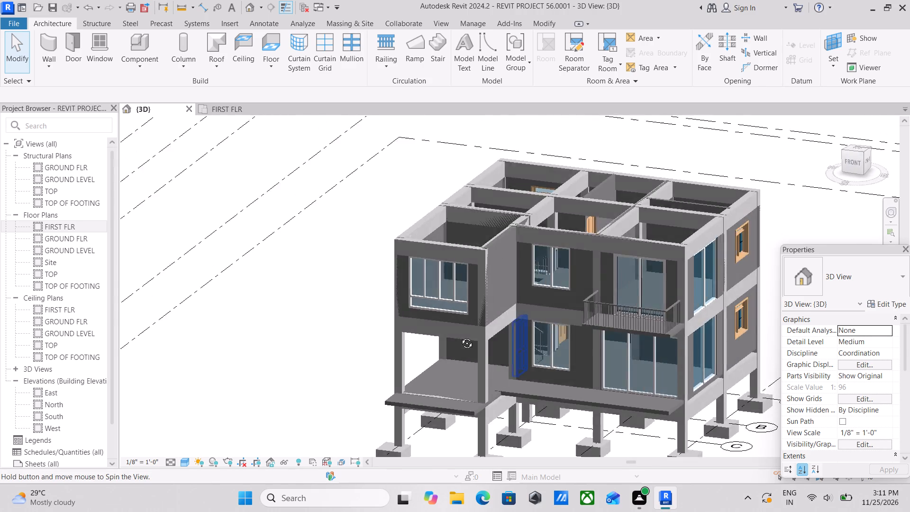
{"action": "middle_click_drag", "start_coordinate": [460, 336], "coordinate": [443, 336]}
{"action": "middle_click_drag", "start_coordinate": [534, 374], "coordinate": [500, 368], "text": "shift"}
{"action": "scroll", "coordinate": [500, 368], "scroll_direction": "up", "scroll_amount": 1}
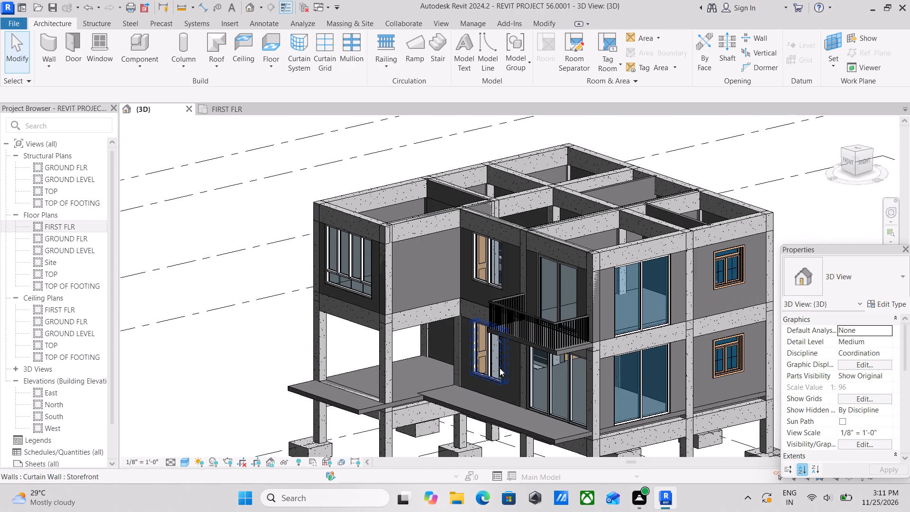
{"action": "middle_click_drag", "start_coordinate": [500, 368], "coordinate": [443, 360], "text": "shift"}
{"action": "middle_click_drag", "start_coordinate": [555, 335], "coordinate": [508, 360], "text": "shift"}
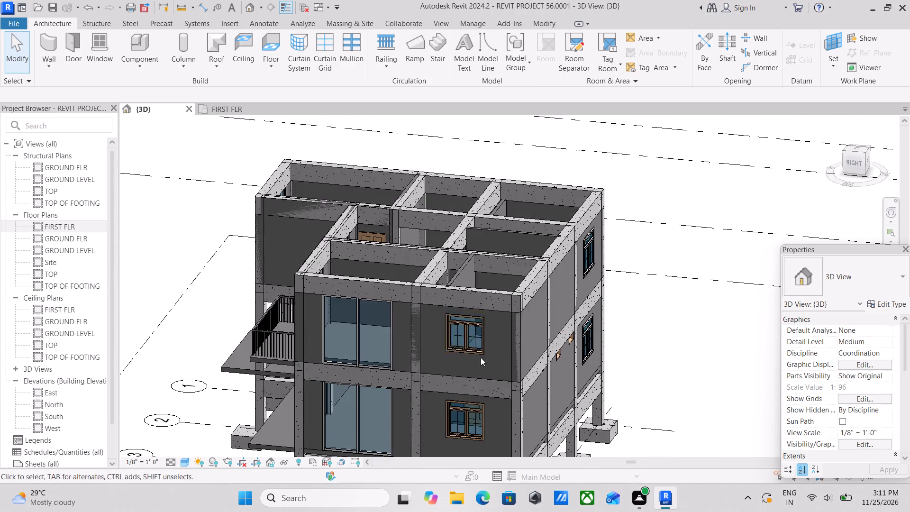
Shorten the upper-storey back EXTERIOR 8' wall at the right-back corner to the inner face of the 12" x 12" corner column.
{"action": "middle_click_drag", "start_coordinate": [448, 340], "coordinate": [386, 338], "text": "shift"}
{"action": "scroll", "coordinate": [326, 383], "scroll_direction": "up", "scroll_amount": 2}
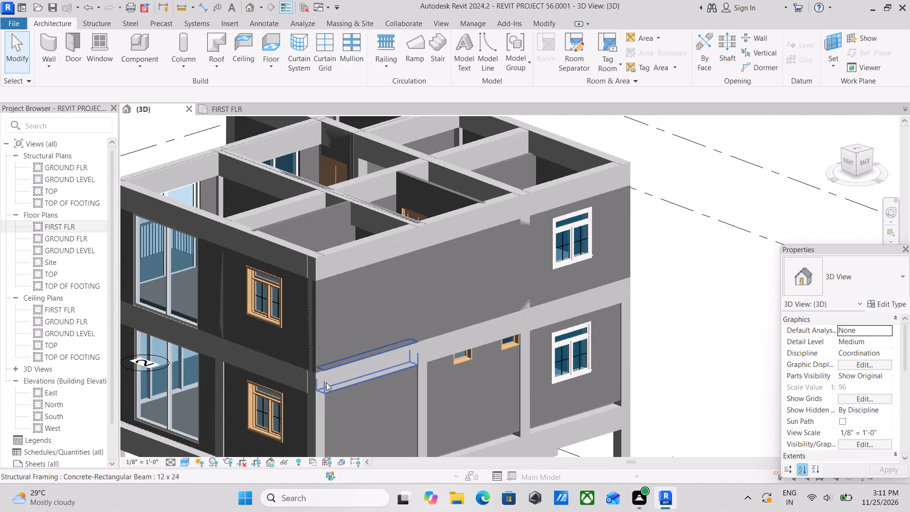
{"action": "left_click", "coordinate": [340, 361]}
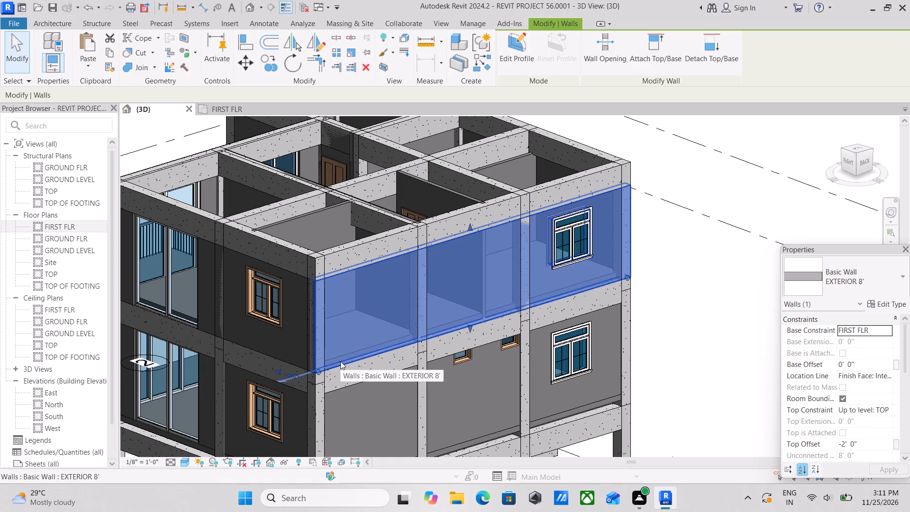
{"action": "scroll", "coordinate": [298, 398], "scroll_direction": "up", "scroll_amount": 4}
{"action": "scroll", "coordinate": [352, 367], "scroll_direction": "up", "scroll_amount": 8}
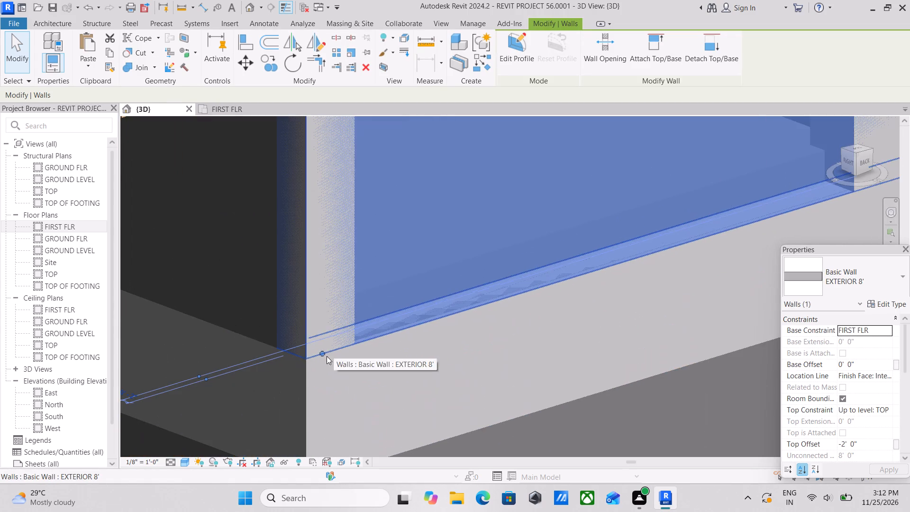
{"action": "left_click_drag", "start_coordinate": [321, 353], "coordinate": [335, 348]}
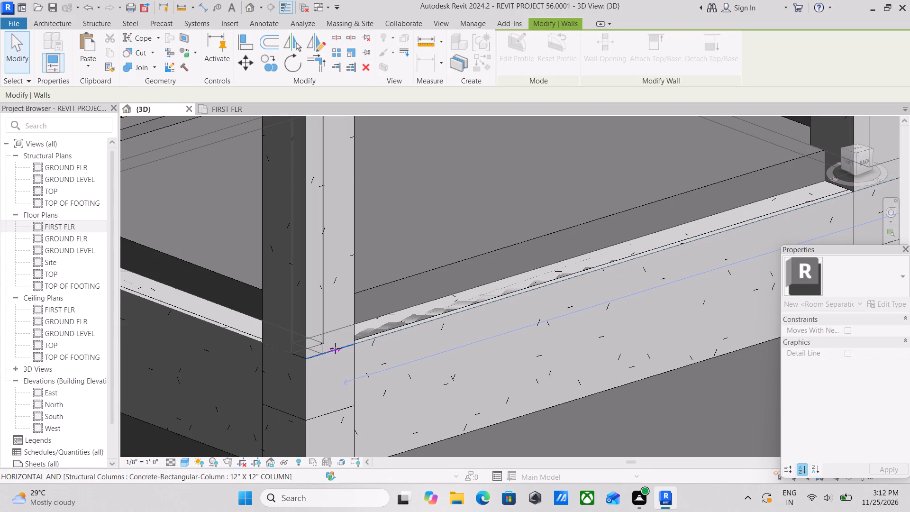
{"action": "left_click_drag", "start_coordinate": [335, 348], "coordinate": [355, 344]}
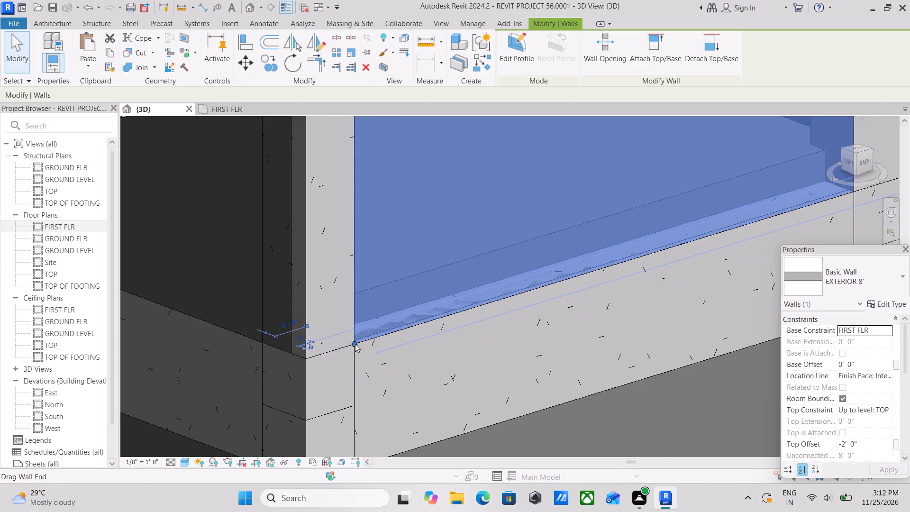
{"action": "scroll", "coordinate": [355, 344], "scroll_direction": "down", "scroll_amount": 4}
{"action": "key", "text": "Escape"}
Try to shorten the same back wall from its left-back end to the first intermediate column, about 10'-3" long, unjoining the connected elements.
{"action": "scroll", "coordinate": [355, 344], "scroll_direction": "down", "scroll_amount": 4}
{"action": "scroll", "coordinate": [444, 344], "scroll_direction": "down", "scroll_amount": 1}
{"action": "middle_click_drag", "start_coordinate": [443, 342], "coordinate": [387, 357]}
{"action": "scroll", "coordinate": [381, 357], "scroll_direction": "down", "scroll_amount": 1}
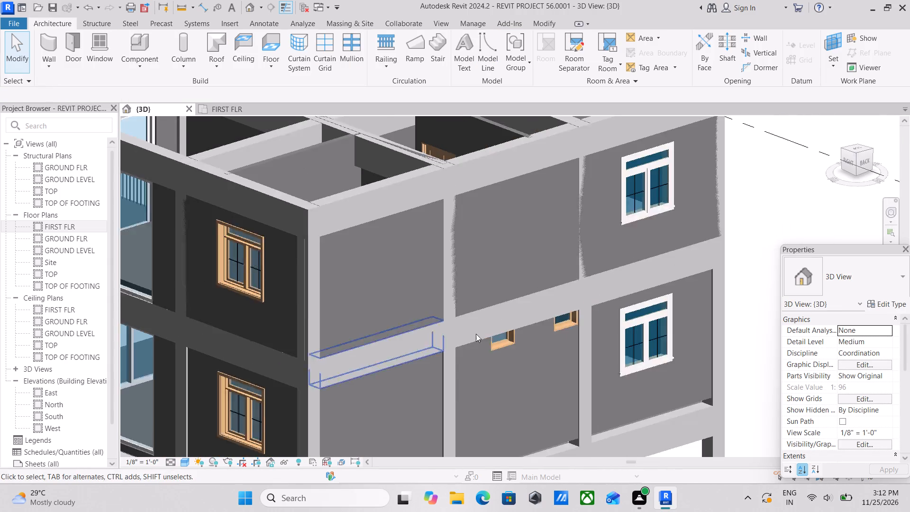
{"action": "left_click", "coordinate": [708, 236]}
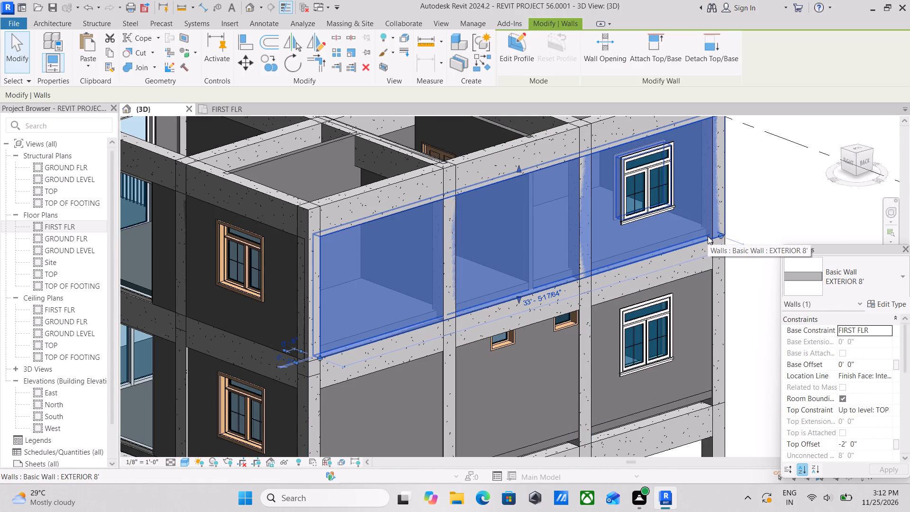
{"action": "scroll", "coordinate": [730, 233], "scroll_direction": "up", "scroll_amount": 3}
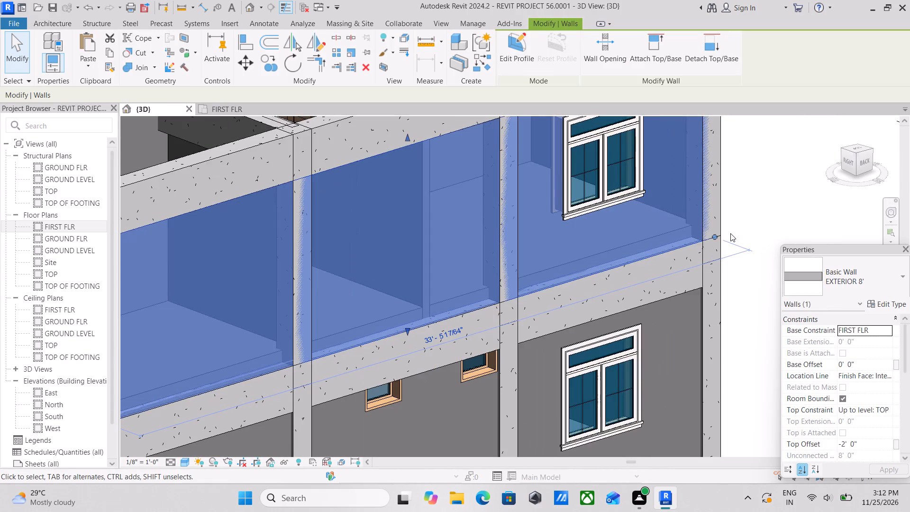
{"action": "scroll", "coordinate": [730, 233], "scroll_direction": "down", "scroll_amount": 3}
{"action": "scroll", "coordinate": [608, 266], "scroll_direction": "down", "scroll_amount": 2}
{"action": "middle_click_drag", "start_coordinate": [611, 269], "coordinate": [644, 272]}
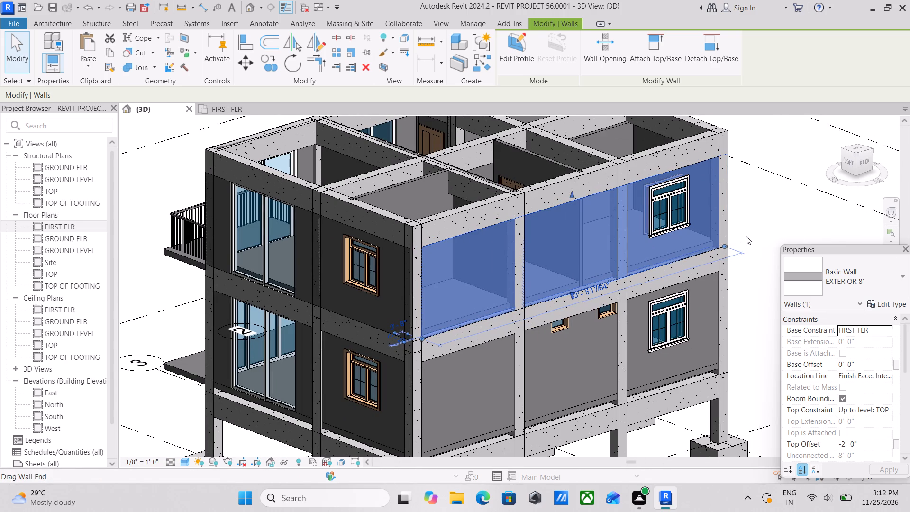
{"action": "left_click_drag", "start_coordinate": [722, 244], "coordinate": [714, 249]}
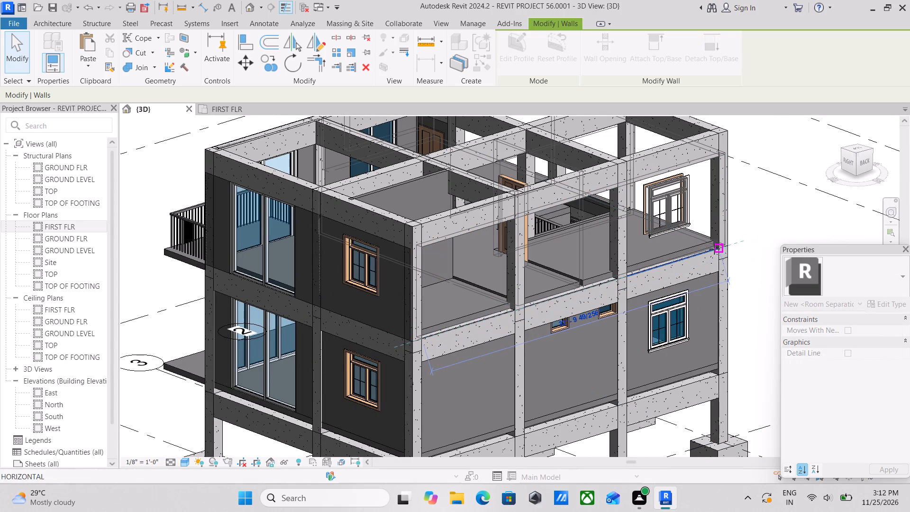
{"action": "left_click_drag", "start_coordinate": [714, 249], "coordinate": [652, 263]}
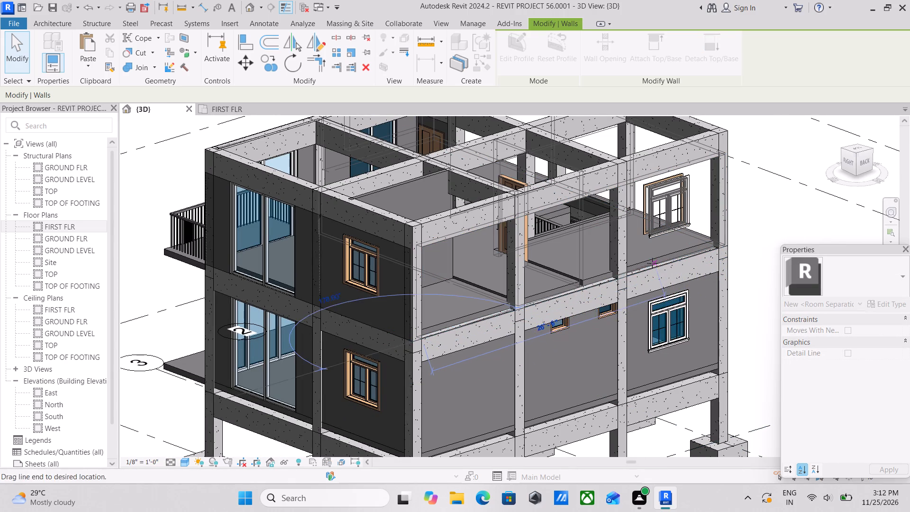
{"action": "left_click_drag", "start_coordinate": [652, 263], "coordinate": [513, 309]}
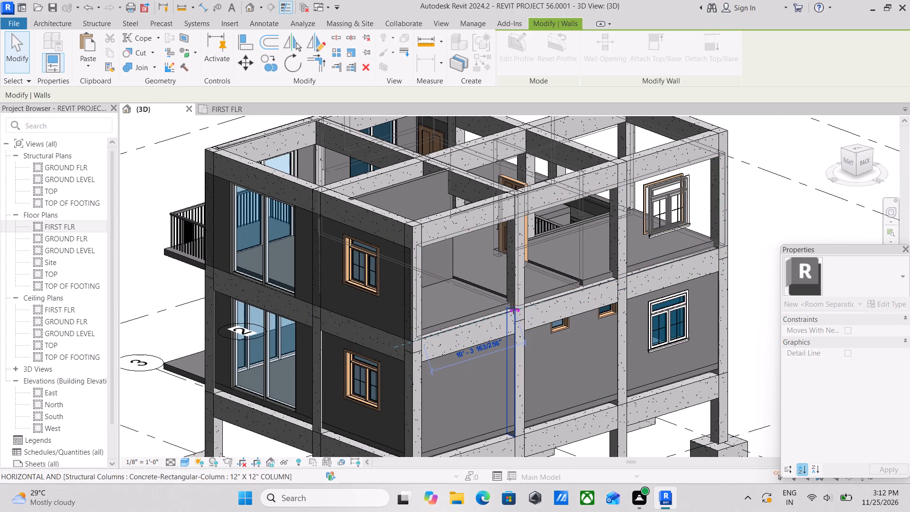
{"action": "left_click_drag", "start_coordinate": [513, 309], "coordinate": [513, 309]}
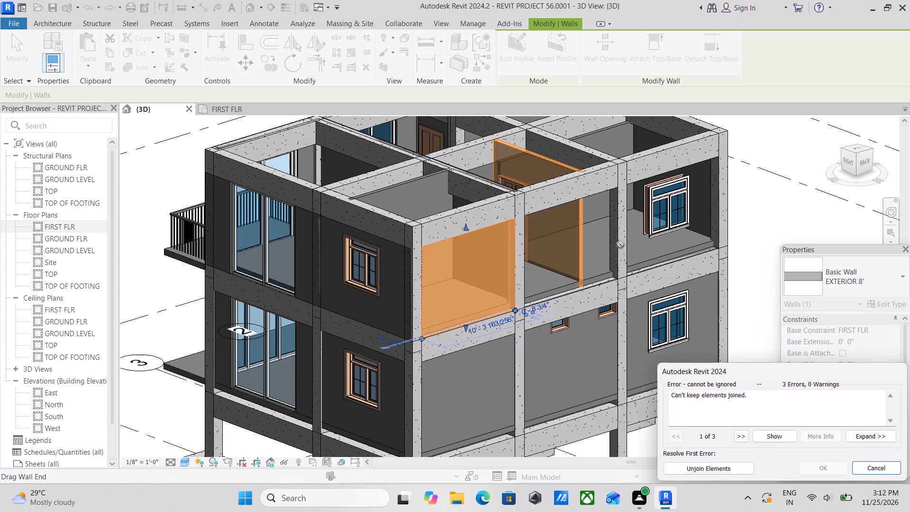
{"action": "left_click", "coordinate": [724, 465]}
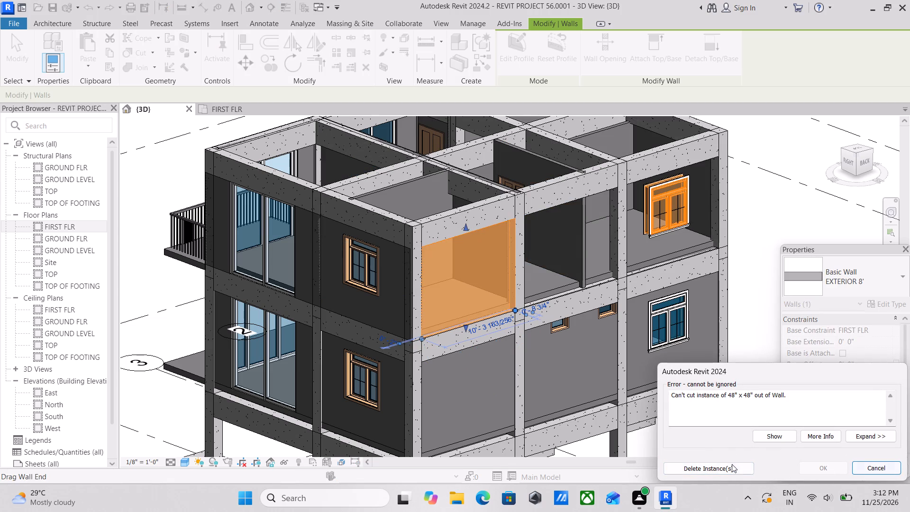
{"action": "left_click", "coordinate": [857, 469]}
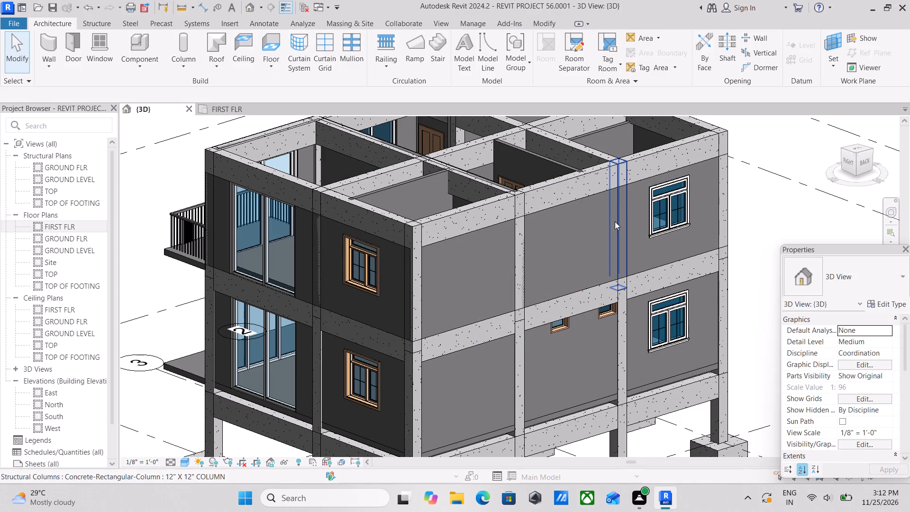
Examine the whole house from the right-back corner around the back to the left side.
{"action": "scroll", "coordinate": [489, 325], "scroll_direction": "down", "scroll_amount": 1}
{"action": "middle_click_drag", "start_coordinate": [489, 325], "coordinate": [498, 330]}
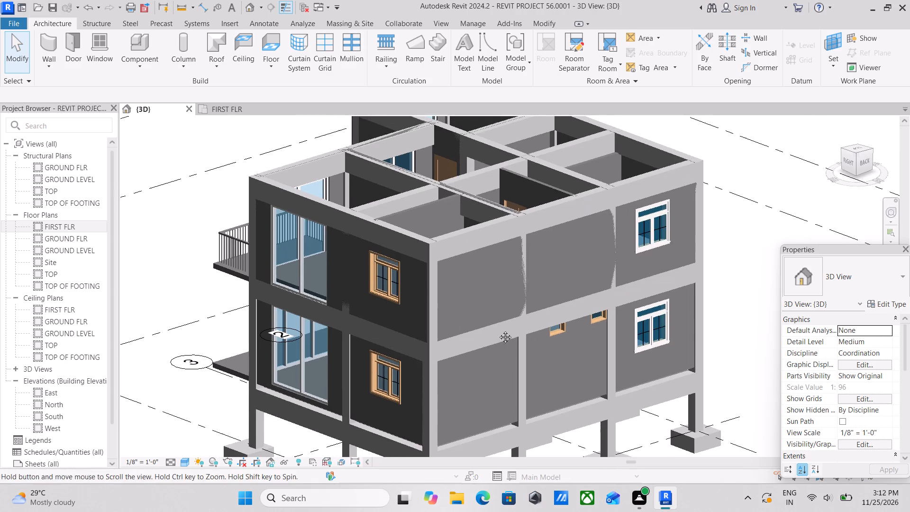
{"action": "middle_click_drag", "start_coordinate": [498, 330], "coordinate": [499, 330]}
{"action": "key", "text": "grave"}
{"action": "scroll", "coordinate": [548, 277], "scroll_direction": "down", "scroll_amount": 4}
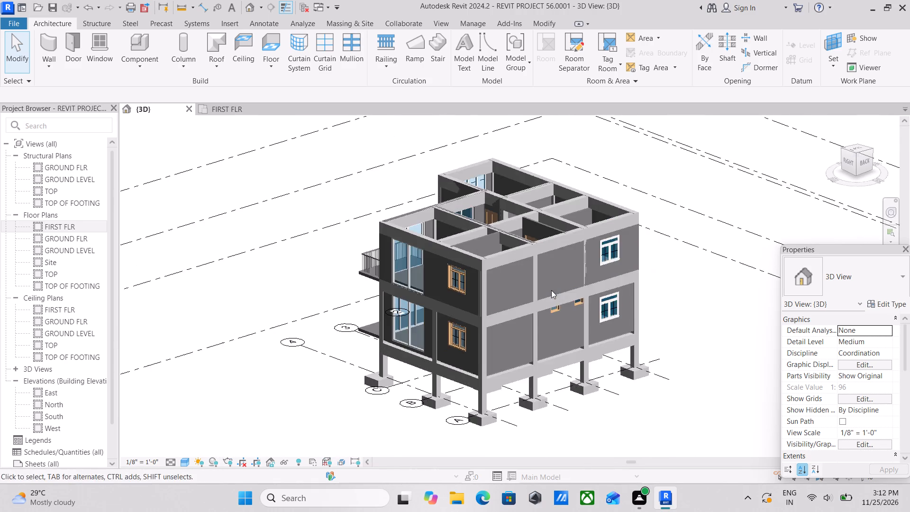
{"action": "middle_click_drag", "start_coordinate": [552, 290], "coordinate": [583, 311]}
{"action": "middle_click_drag", "start_coordinate": [581, 309], "coordinate": [491, 278], "text": "shift"}
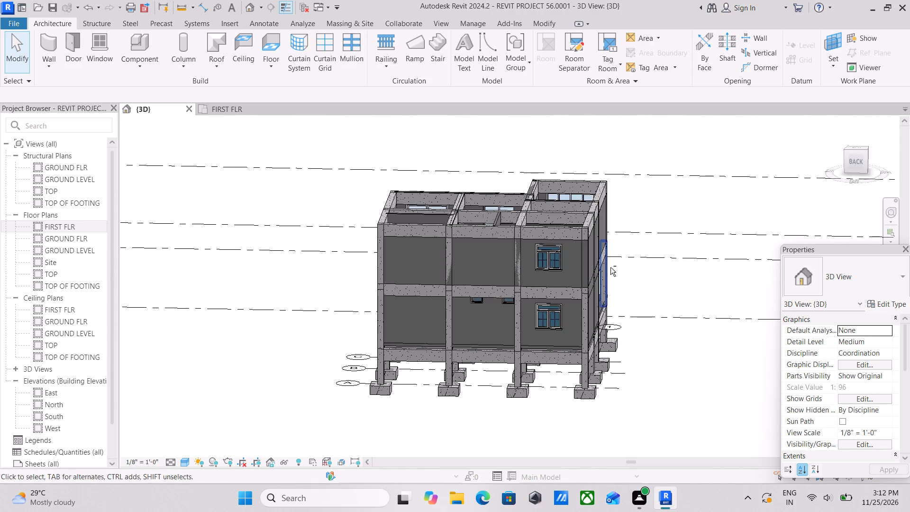
{"action": "middle_click_drag", "start_coordinate": [610, 267], "coordinate": [594, 347], "text": "shift"}
{"action": "middle_click_drag", "start_coordinate": [594, 346], "coordinate": [680, 337], "text": "shift"}
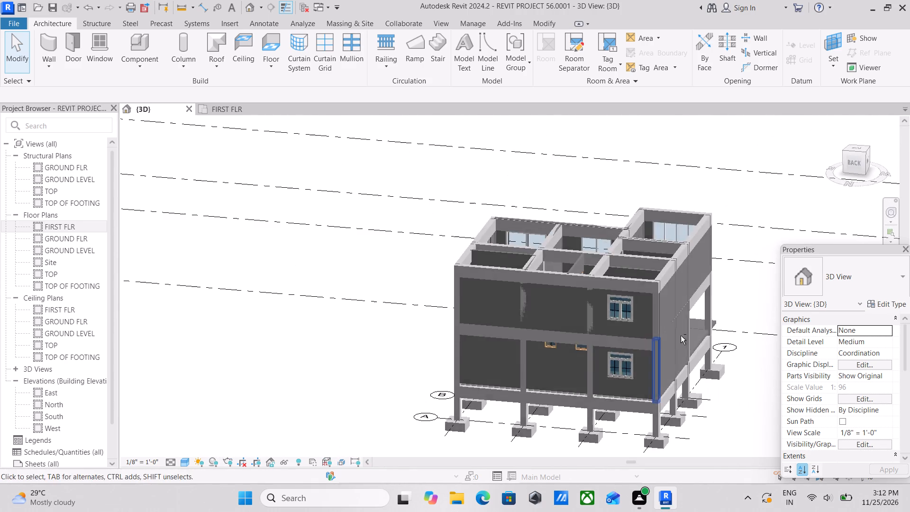
{"action": "middle_click_drag", "start_coordinate": [660, 309], "coordinate": [543, 289], "text": "shift"}
{"action": "middle_click_drag", "start_coordinate": [703, 295], "coordinate": [673, 288]}
{"action": "middle_click_drag", "start_coordinate": [680, 292], "coordinate": [614, 301], "text": "shift"}
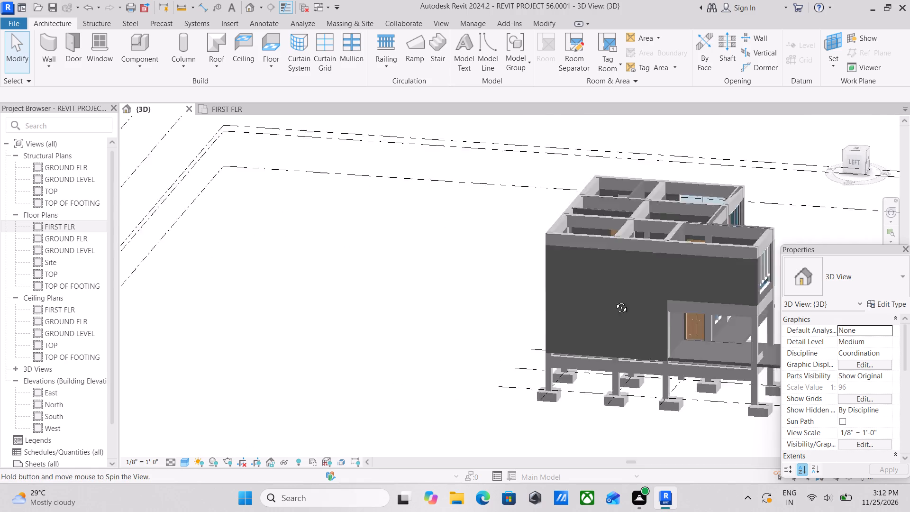
Examine the house's front facade and both front corners, including the balcony, windows, columns and footings.
{"action": "middle_click_drag", "start_coordinate": [614, 301], "coordinate": [556, 301], "text": "shift"}
{"action": "middle_click_drag", "start_coordinate": [692, 310], "coordinate": [513, 307]}
{"action": "middle_click_drag", "start_coordinate": [631, 325], "coordinate": [508, 265], "text": "shift"}
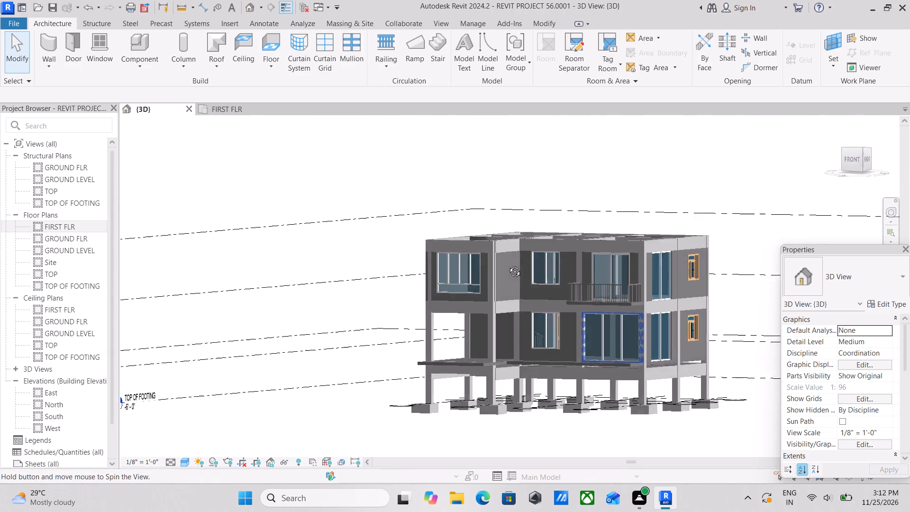
{"action": "middle_click_drag", "start_coordinate": [508, 265], "coordinate": [467, 333], "text": "shift"}
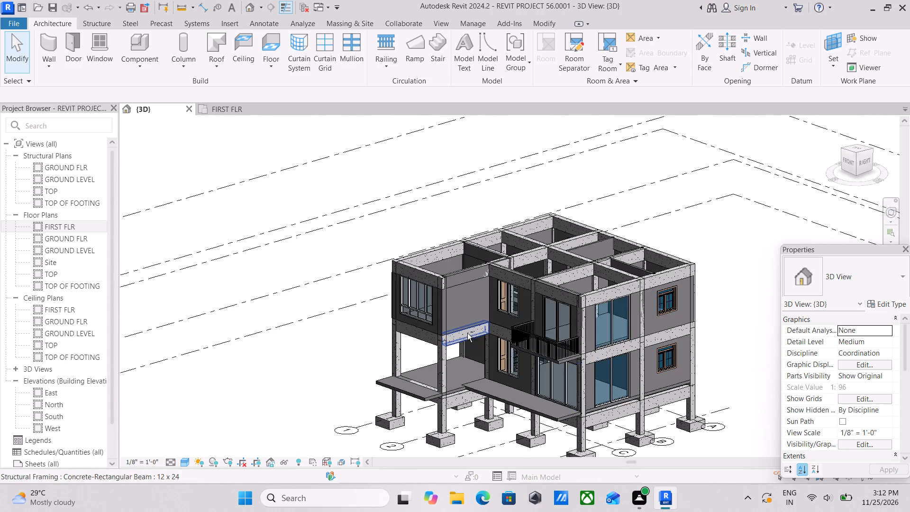
{"action": "scroll", "coordinate": [467, 333], "scroll_direction": "down", "scroll_amount": 3}
{"action": "middle_click_drag", "start_coordinate": [469, 334], "coordinate": [555, 377], "text": "shift"}
{"action": "middle_click_drag", "start_coordinate": [555, 377], "coordinate": [582, 293], "text": "shift"}
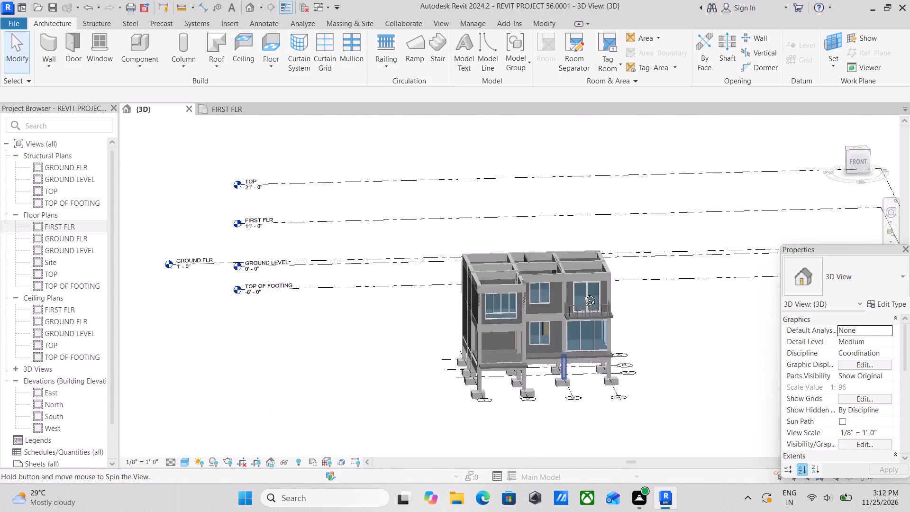
{"action": "middle_click_drag", "start_coordinate": [582, 293], "coordinate": [681, 287], "text": "shift"}
{"action": "middle_click_drag", "start_coordinate": [623, 336], "coordinate": [464, 386], "text": "shift"}
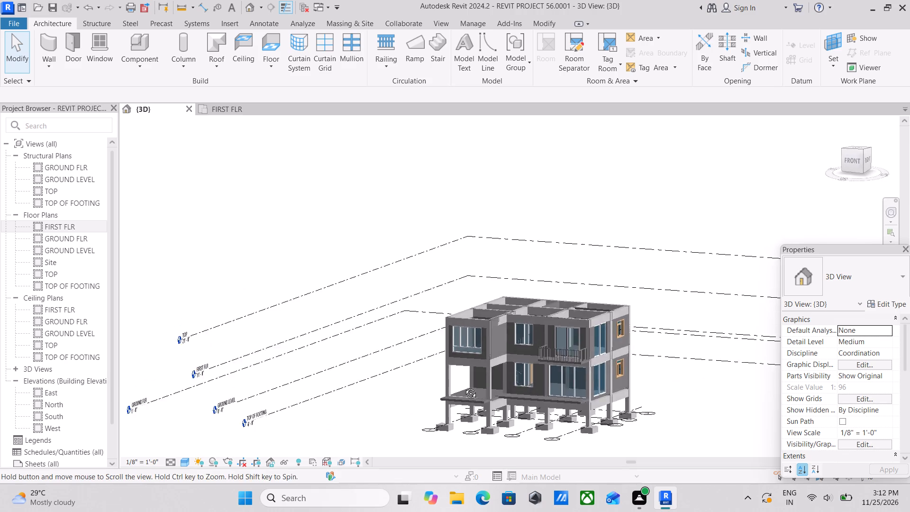
{"action": "middle_click_drag", "start_coordinate": [464, 386], "coordinate": [509, 439], "text": "shift"}
{"action": "middle_click_drag", "start_coordinate": [522, 325], "coordinate": [514, 293], "text": "shift"}
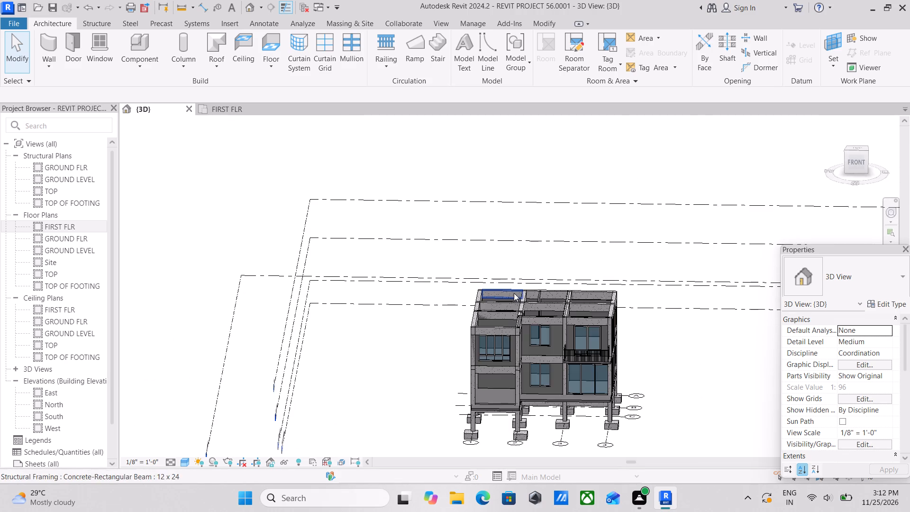
{"action": "middle_click_drag", "start_coordinate": [485, 384], "coordinate": [496, 322], "text": "shift"}
{"action": "middle_click_drag", "start_coordinate": [576, 347], "coordinate": [602, 394], "text": "shift"}
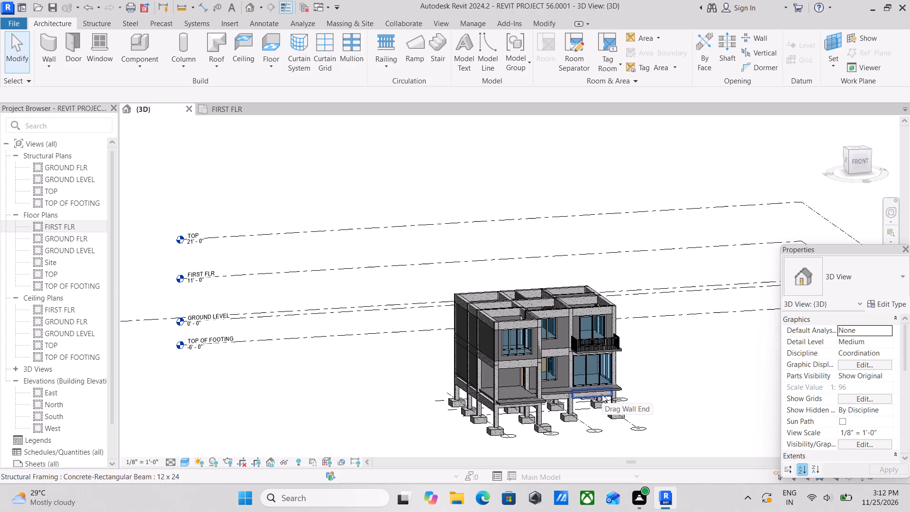
{"action": "scroll", "coordinate": [602, 394], "scroll_direction": "down", "scroll_amount": 2}
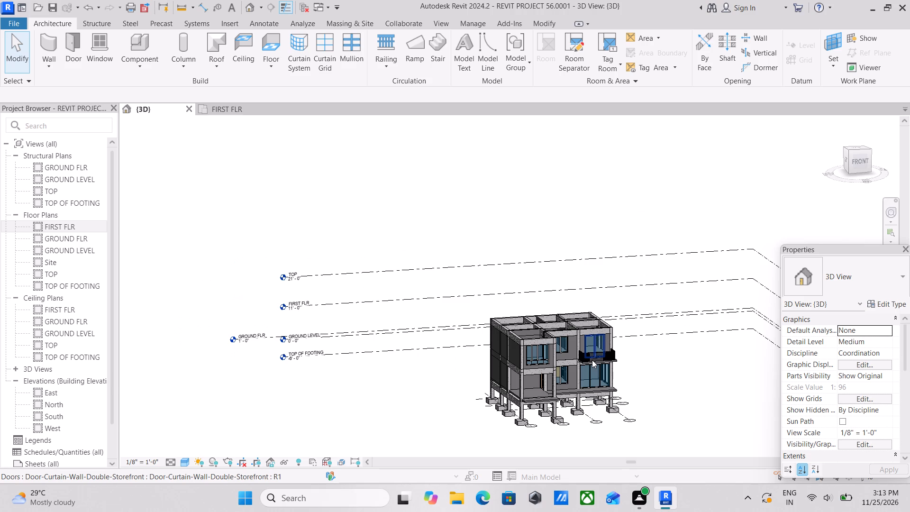
Examine the upper-storey rooms and roof-level beams from above, viewing the house from the front and right sides.
{"action": "scroll", "coordinate": [532, 331], "scroll_direction": "up", "scroll_amount": 3}
{"action": "middle_click_drag", "start_coordinate": [547, 332], "coordinate": [468, 399], "text": "shift"}
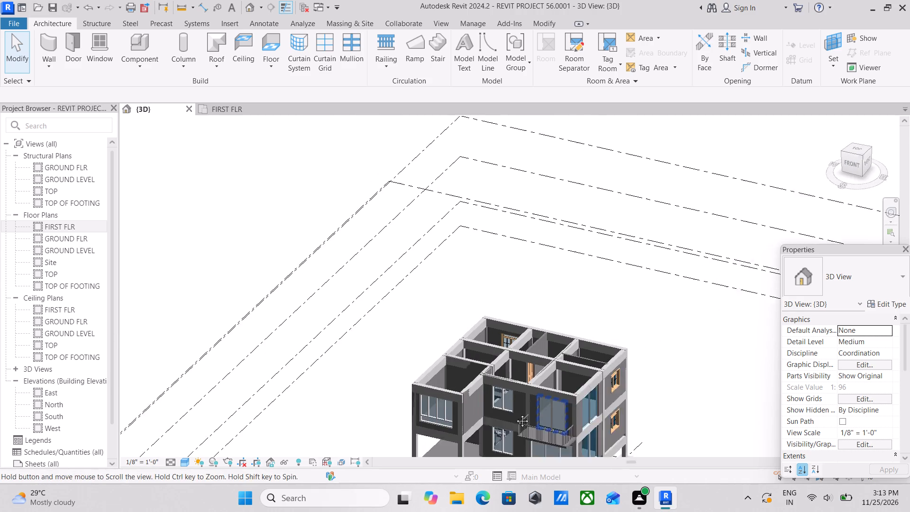
{"action": "middle_click_drag", "start_coordinate": [493, 412], "coordinate": [594, 351]}
{"action": "middle_click_drag", "start_coordinate": [596, 366], "coordinate": [390, 458], "text": "shift"}
{"action": "middle_click_drag", "start_coordinate": [515, 416], "coordinate": [567, 351]}
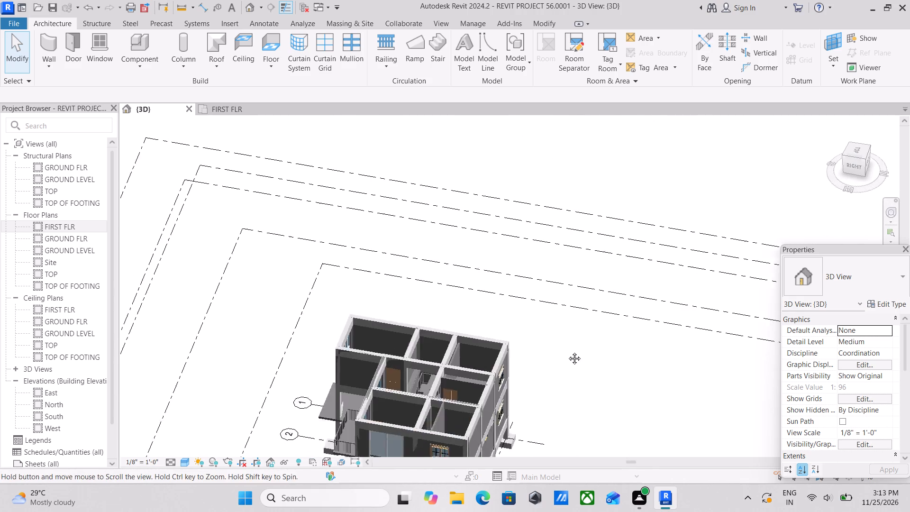
{"action": "middle_click_drag", "start_coordinate": [567, 351], "coordinate": [672, 309]}
{"action": "middle_click_drag", "start_coordinate": [606, 350], "coordinate": [586, 363], "text": "shift"}
{"action": "middle_click_drag", "start_coordinate": [577, 358], "coordinate": [620, 335], "text": "shift"}
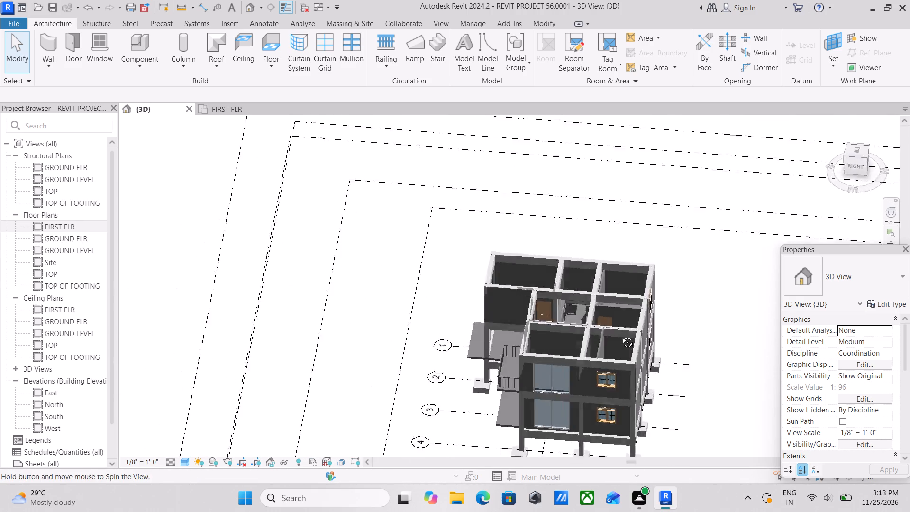
{"action": "middle_click_drag", "start_coordinate": [620, 335], "coordinate": [636, 331], "text": "shift"}
{"action": "middle_click_drag", "start_coordinate": [624, 328], "coordinate": [670, 307], "text": "shift"}
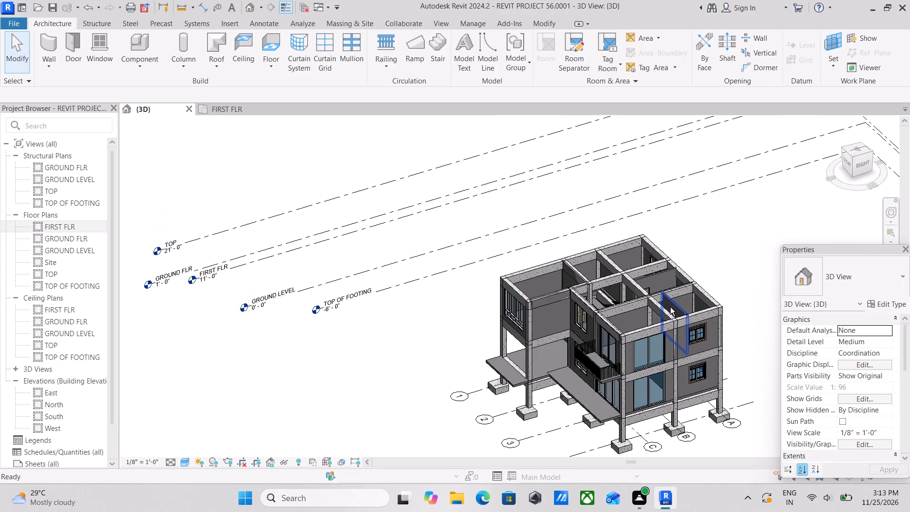
{"action": "middle_click_drag", "start_coordinate": [670, 307], "coordinate": [749, 285], "text": "shift"}
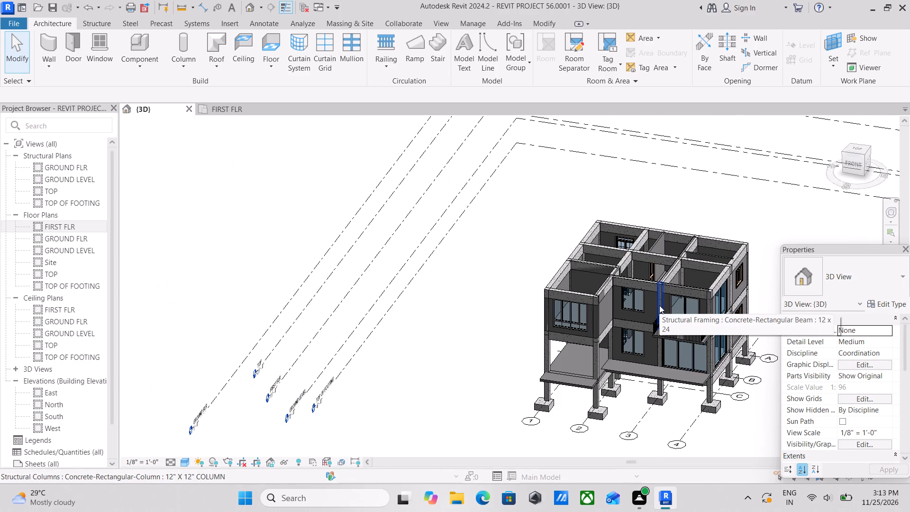
Examine the completed house at closer range from the front, then around the right side and back to the front.
{"action": "scroll", "coordinate": [622, 291], "scroll_direction": "up", "scroll_amount": 2}
{"action": "middle_click_drag", "start_coordinate": [622, 291], "coordinate": [578, 303]}
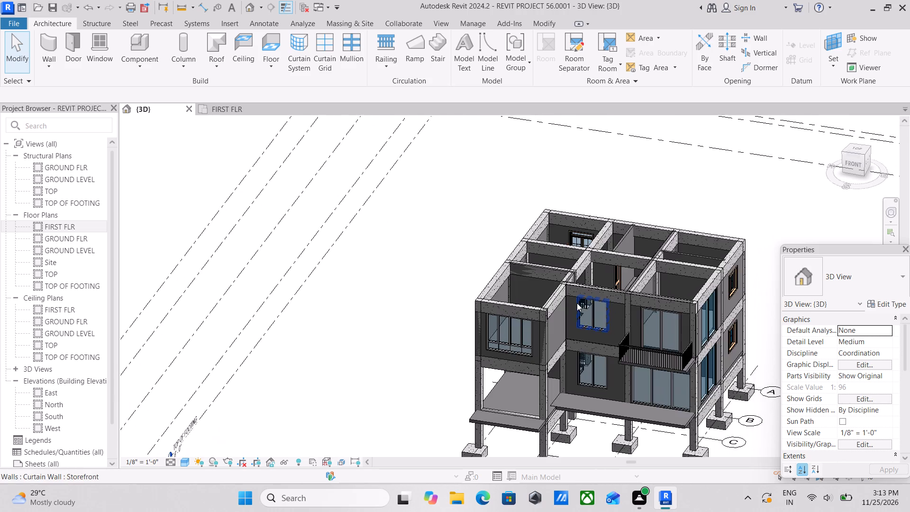
{"action": "middle_click_drag", "start_coordinate": [577, 303], "coordinate": [591, 335]}
{"action": "scroll", "coordinate": [590, 335], "scroll_direction": "down", "scroll_amount": 2}
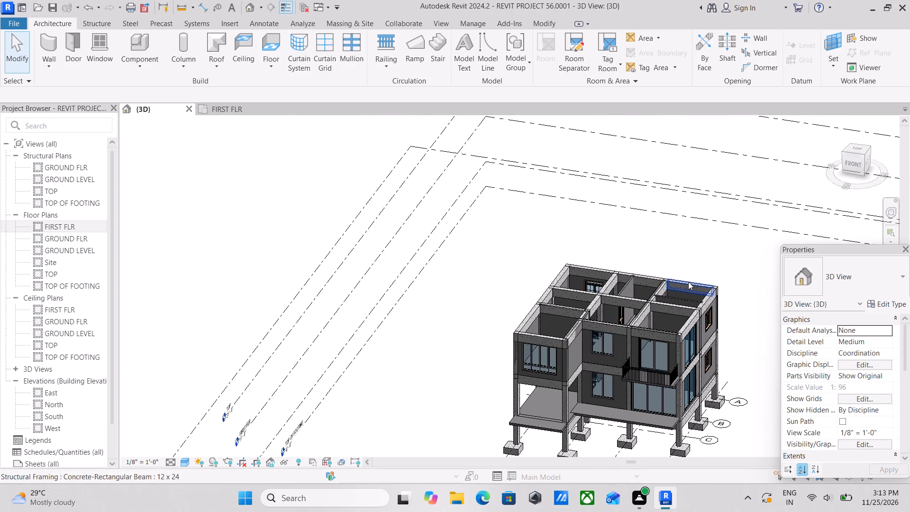
{"action": "scroll", "coordinate": [653, 319], "scroll_direction": "down", "scroll_amount": 2}
{"action": "middle_click_drag", "start_coordinate": [642, 314], "coordinate": [526, 428], "text": "shift"}
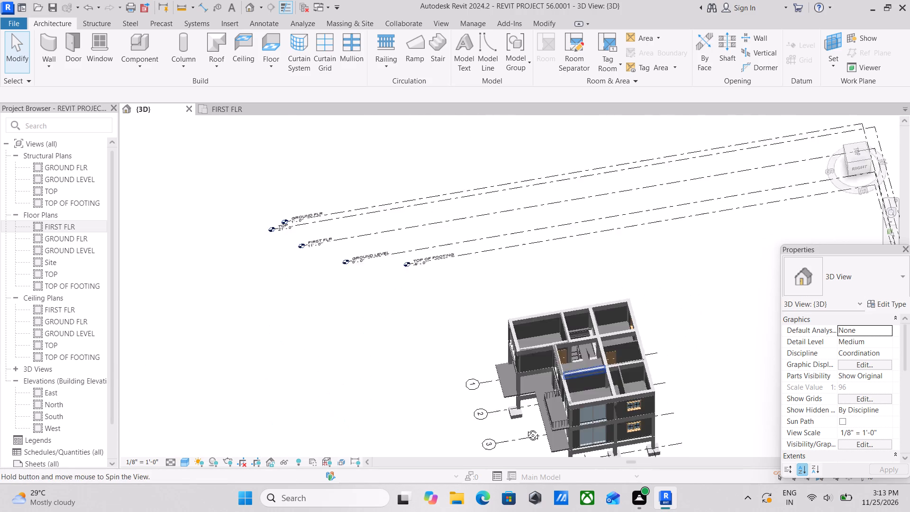
{"action": "middle_click_drag", "start_coordinate": [526, 428], "coordinate": [526, 427], "text": "shift"}
{"action": "middle_click_drag", "start_coordinate": [636, 345], "coordinate": [479, 365], "text": "shift"}
{"action": "middle_click_drag", "start_coordinate": [529, 362], "coordinate": [455, 331], "text": "shift"}
{"action": "scroll", "coordinate": [463, 338], "scroll_direction": "up", "scroll_amount": 1, "text": "shift"}
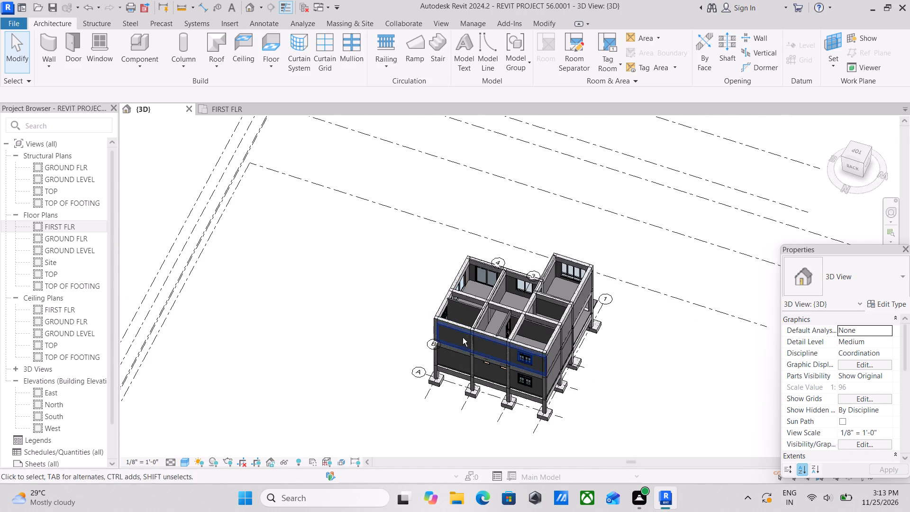
{"action": "middle_click_drag", "start_coordinate": [463, 338], "coordinate": [634, 288], "text": "shift"}
{"action": "middle_click_drag", "start_coordinate": [565, 394], "coordinate": [729, 305]}
{"action": "middle_click_drag", "start_coordinate": [614, 359], "coordinate": [634, 355]}
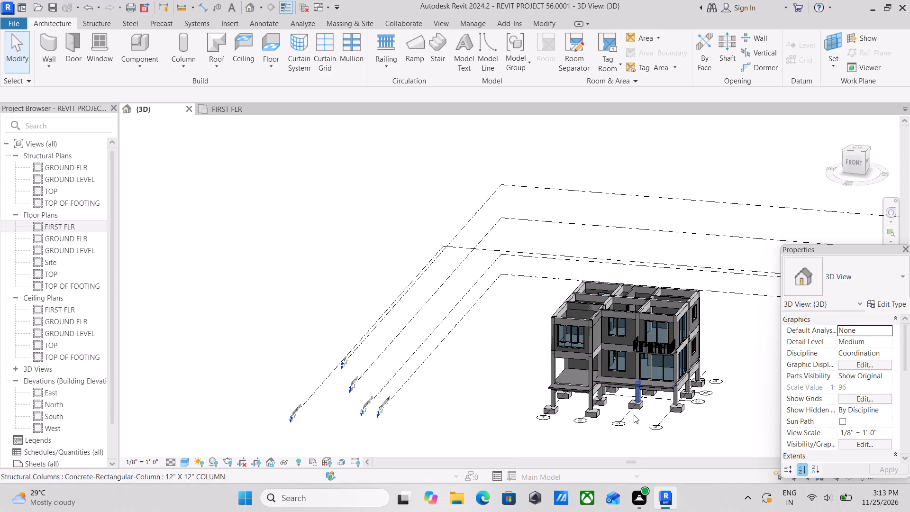
{"action": "scroll", "coordinate": [610, 492], "scroll_direction": "up", "scroll_amount": 1}
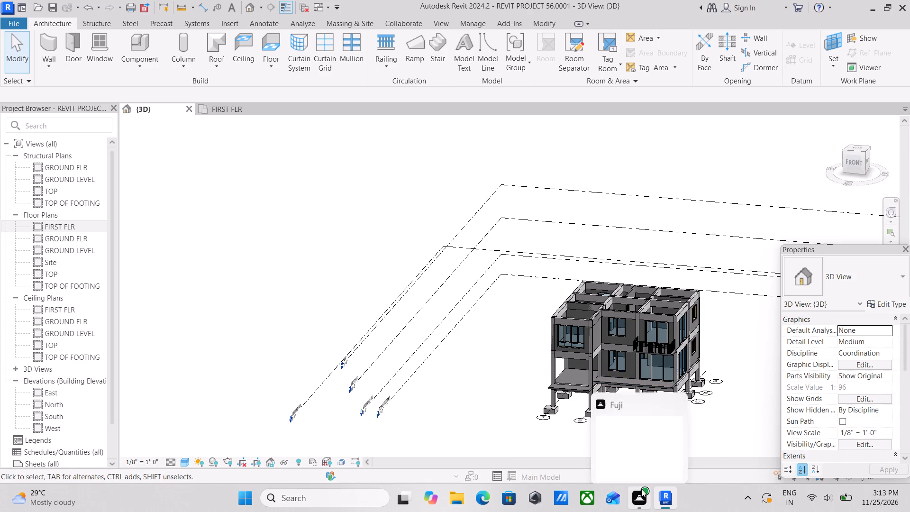
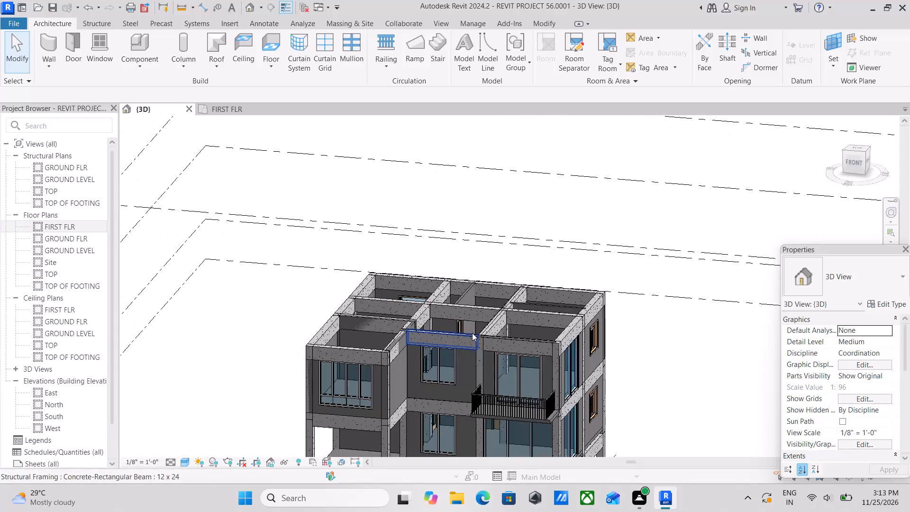
On the rear wall, lower the ground-floor 24" x 24" fixed window beside the column to a sill height of 5' 9".
{"action": "scroll", "coordinate": [472, 333], "scroll_direction": "down", "scroll_amount": 2}
{"action": "middle_click_drag", "start_coordinate": [472, 333], "coordinate": [397, 285], "text": "shift"}
{"action": "middle_click_drag", "start_coordinate": [446, 363], "coordinate": [400, 350], "text": "shift"}
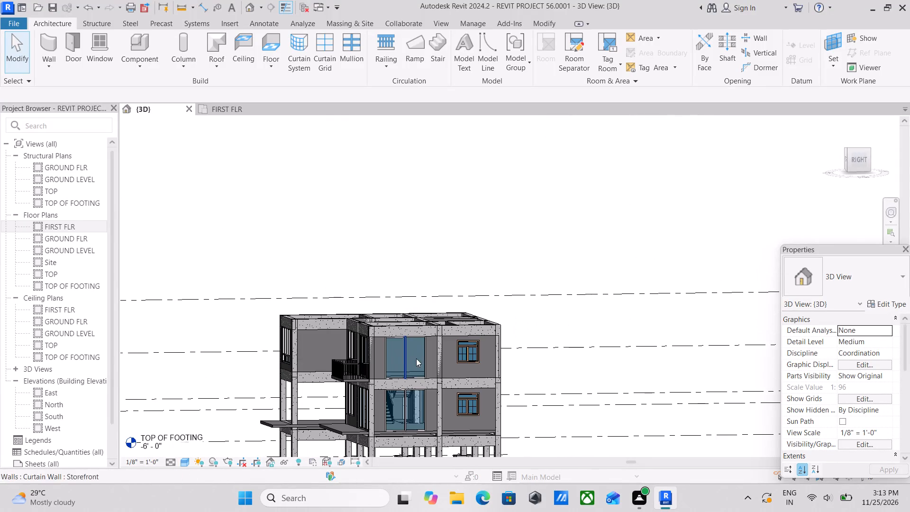
{"action": "middle_click_drag", "start_coordinate": [423, 376], "coordinate": [415, 386], "text": "shift"}
{"action": "middle_click_drag", "start_coordinate": [460, 371], "coordinate": [296, 387], "text": "shift"}
{"action": "middle_click_drag", "start_coordinate": [394, 369], "coordinate": [522, 365]}
{"action": "middle_click_drag", "start_coordinate": [444, 391], "coordinate": [430, 388], "text": "shift"}
{"action": "scroll", "coordinate": [427, 388], "scroll_direction": "up", "scroll_amount": 3}
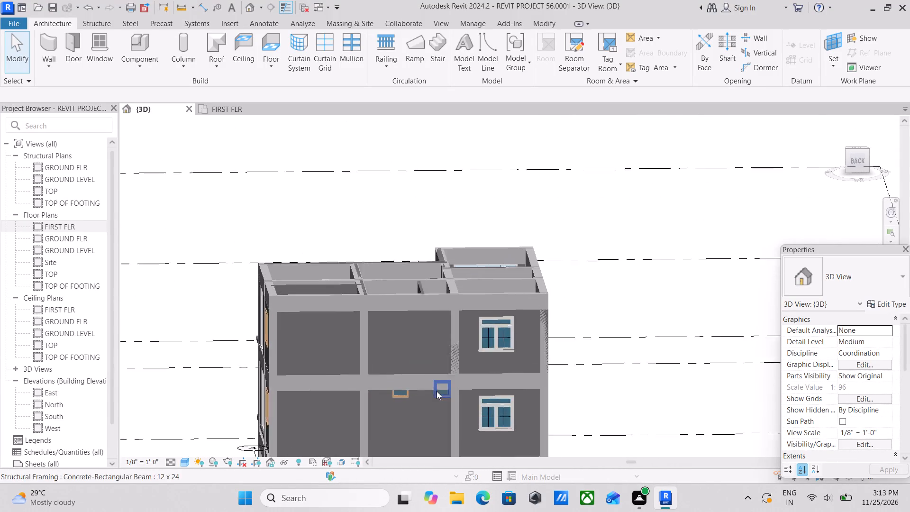
{"action": "scroll", "coordinate": [437, 391], "scroll_direction": "up", "scroll_amount": 8}
{"action": "left_click", "coordinate": [416, 385]}
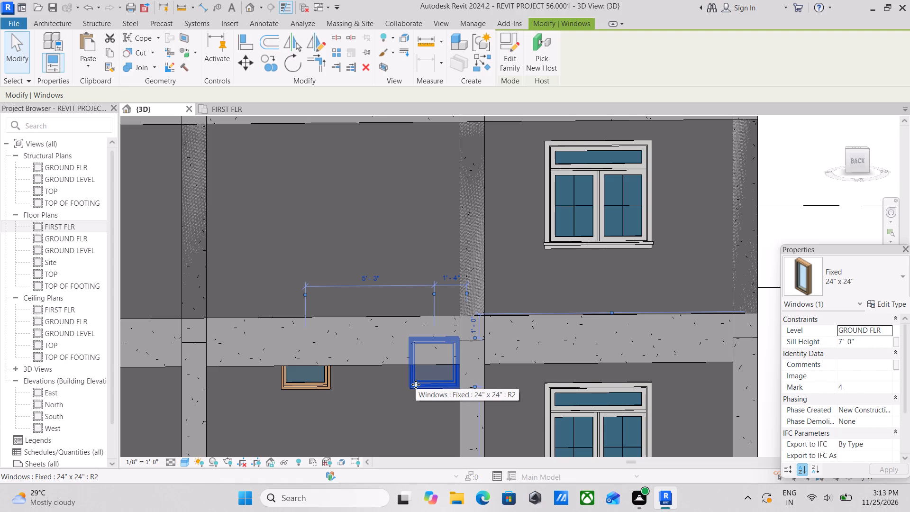
{"action": "key", "text": "Down"}
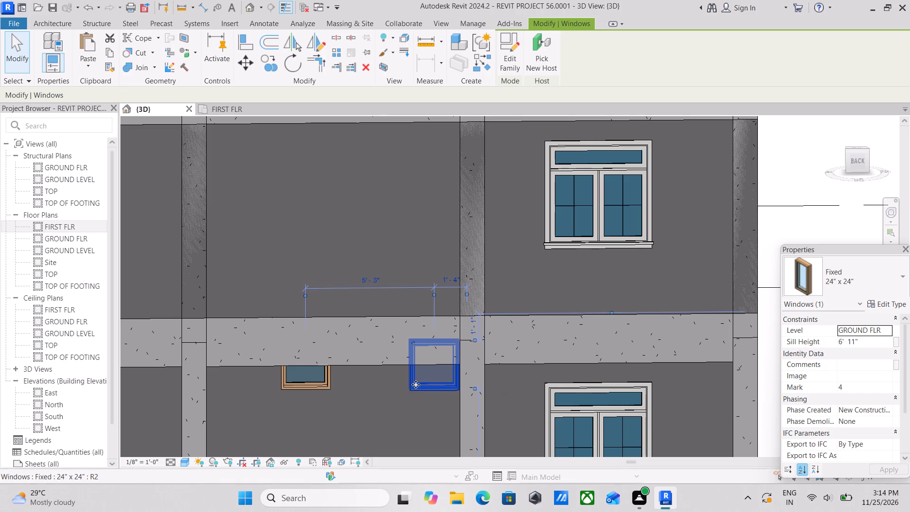
{"action": "key", "text": "Down"}
{"action": "key", "text": "Down"}
{"action": "key", "text": "Down"}
{"action": "key", "text": "Down"}
{"action": "key", "text": "Down"}
{"action": "key", "text": "Down"}
{"action": "key", "text": "Down"}
{"action": "key", "text": "Down"}
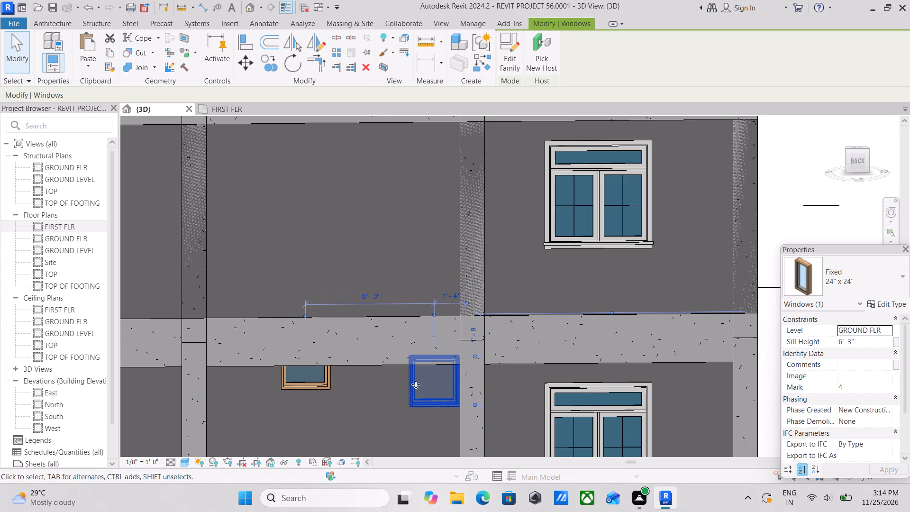
{"action": "key", "text": "Down"}
{"action": "key", "text": "Down"}
{"action": "key", "text": "Down"}
{"action": "key", "text": "Down"}
{"action": "key", "text": "Down"}
{"action": "key", "text": "Down"}
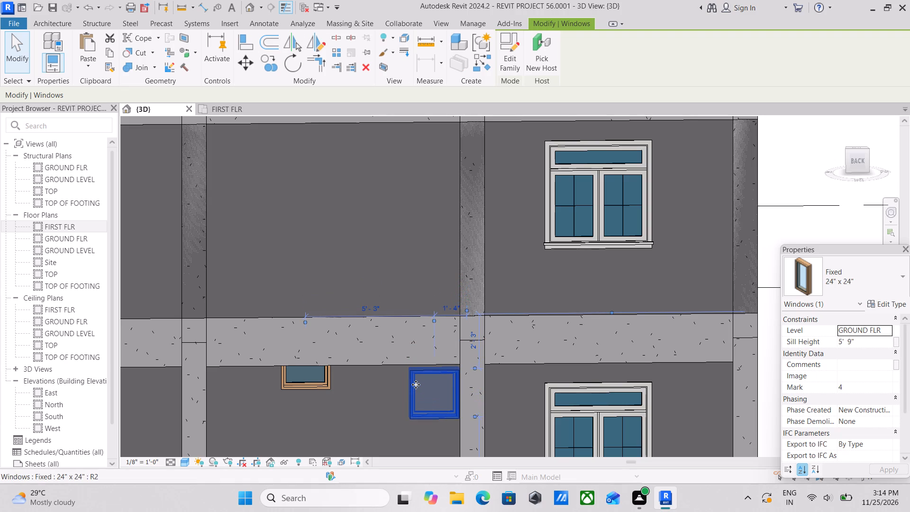
Shift that window 3 inches away from the column, leaving 5' 0" between it and the other small window.
{"action": "key", "text": "Left"}
{"action": "key", "text": "Left"}
{"action": "key", "text": "Left"}
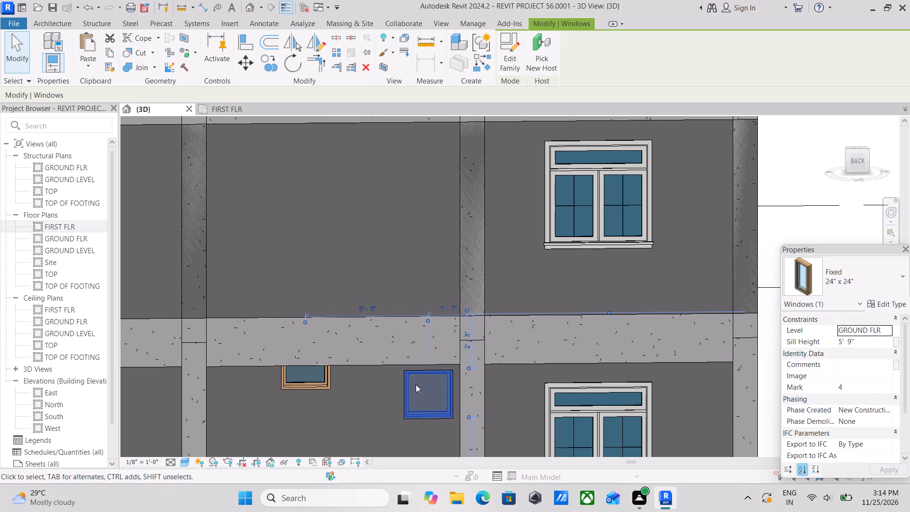
{"action": "key", "text": "Escape"}
Lower the other ground-floor 24" x 24" window on the rear wall clear of the beam, to a sill height of 6' 0".
{"action": "left_click", "coordinate": [318, 386]}
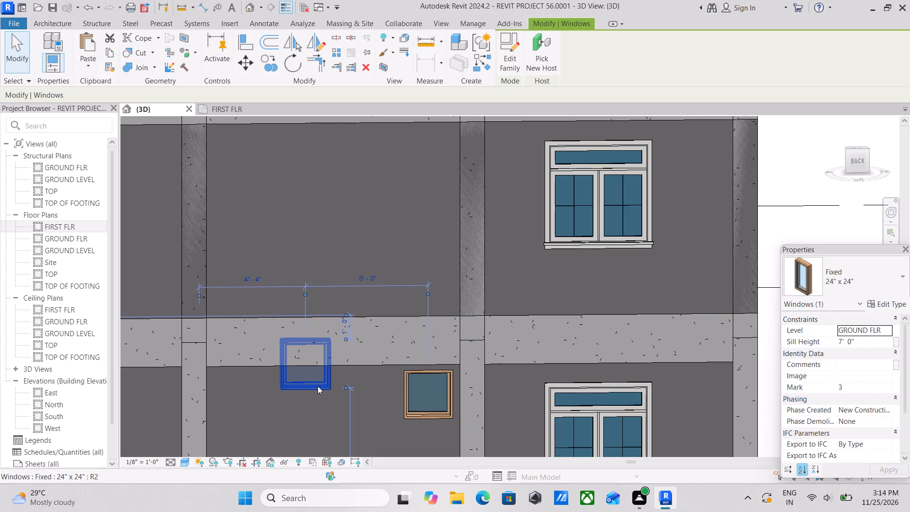
{"action": "key", "text": "Down"}
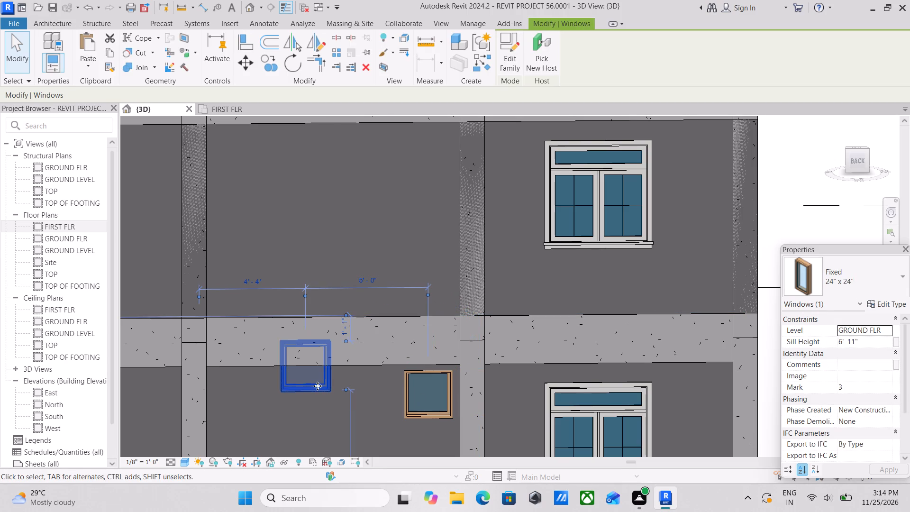
{"action": "key", "text": "Down"}
{"action": "key", "text": "Down"}
{"action": "key", "text": "Down"}
{"action": "key", "text": "Down"}
{"action": "key", "text": "Down"}
{"action": "key", "text": "Down"}
{"action": "key", "text": "Down"}
{"action": "key", "text": "Down"}
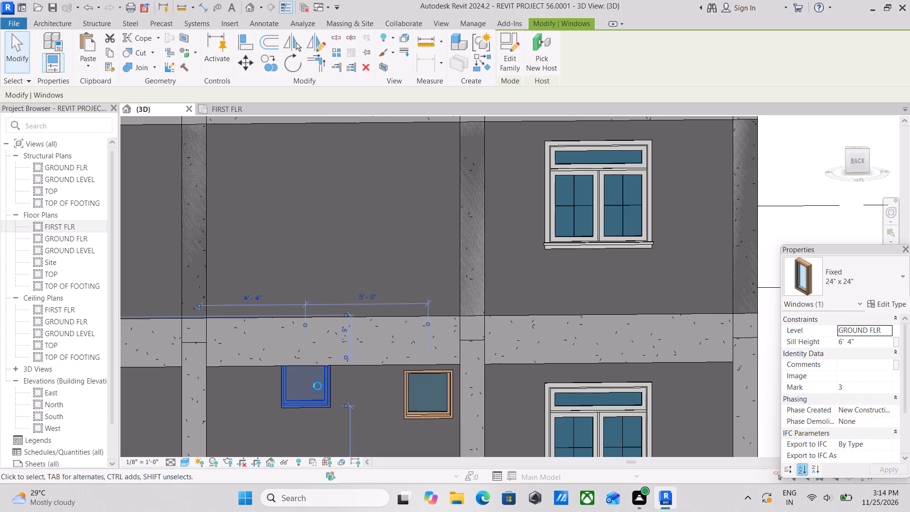
{"action": "key", "text": "Down"}
{"action": "key", "text": "Down"}
{"action": "key", "text": "Down"}
{"action": "key", "text": "Down"}
{"action": "key", "text": "Down"}
{"action": "key", "text": "Down"}
{"action": "key", "text": "Down"}
{"action": "key", "text": "Down"}
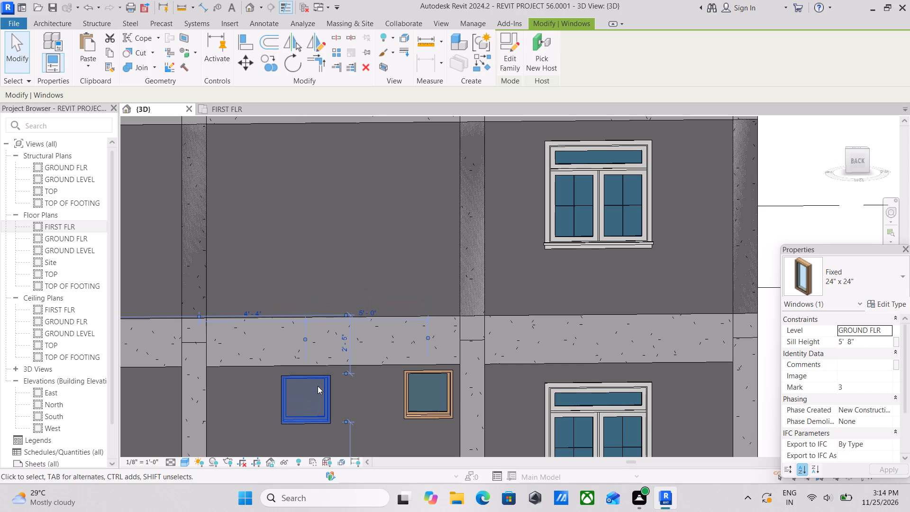
{"action": "key", "text": "Down"}
{"action": "key", "text": "Up"}
{"action": "key", "text": "Up"}
{"action": "key", "text": "Up"}
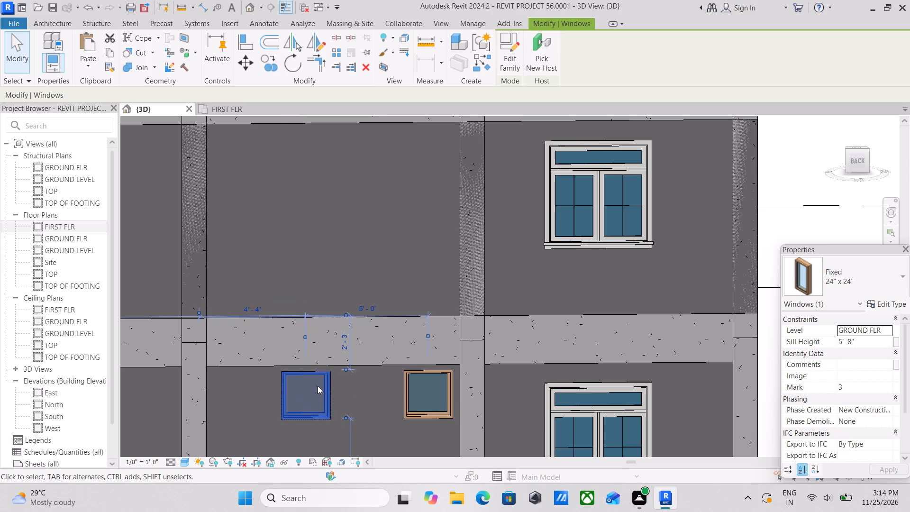
{"action": "key", "text": "Up"}
{"action": "key", "text": "Up"}
{"action": "key", "text": "Up"}
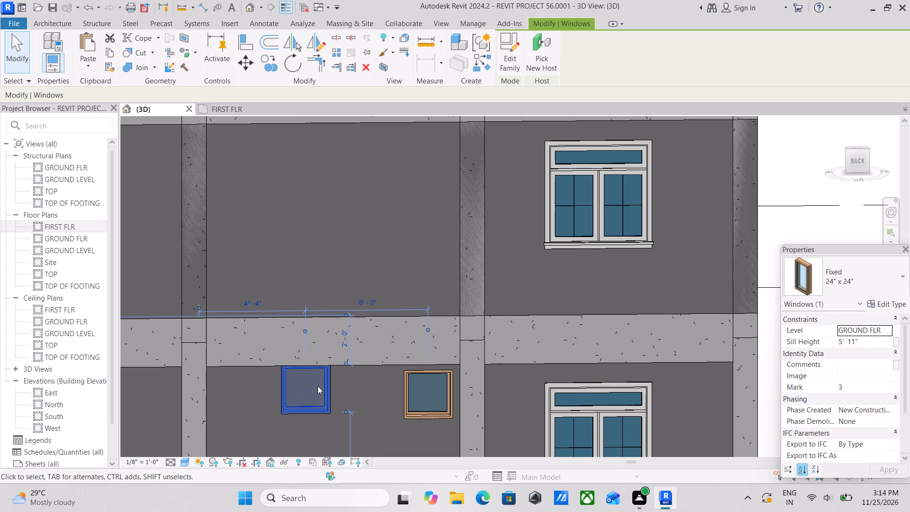
{"action": "key", "text": "Escape"}
Compare the two small windows' sill heights and lower the one farther from the double window by another 4 inches.
{"action": "scroll", "coordinate": [293, 408], "scroll_direction": "up", "scroll_amount": 2}
{"action": "middle_click_drag", "start_coordinate": [355, 386], "coordinate": [463, 354]}
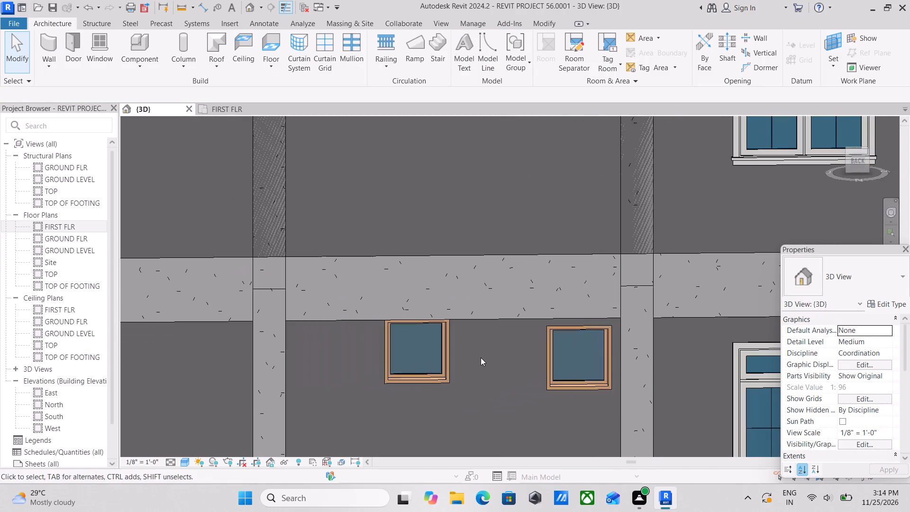
{"action": "left_click", "coordinate": [551, 379]}
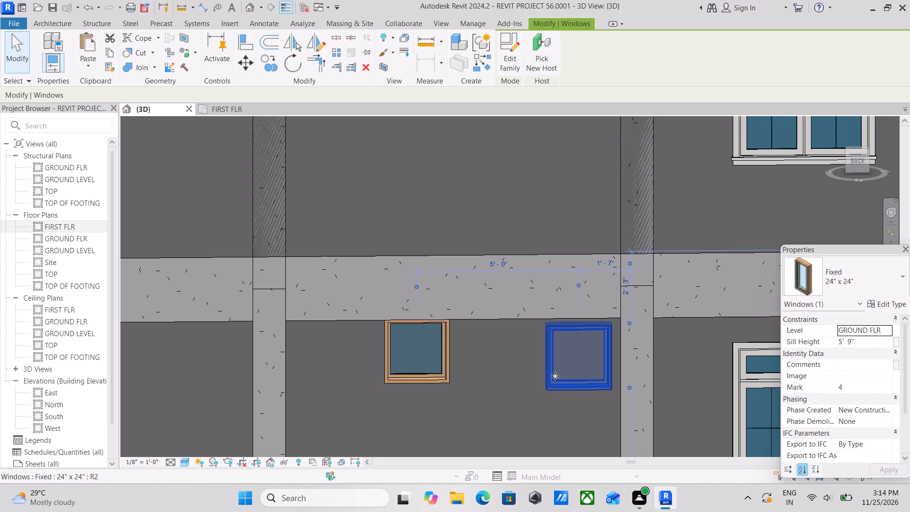
{"action": "left_click", "coordinate": [418, 370]}
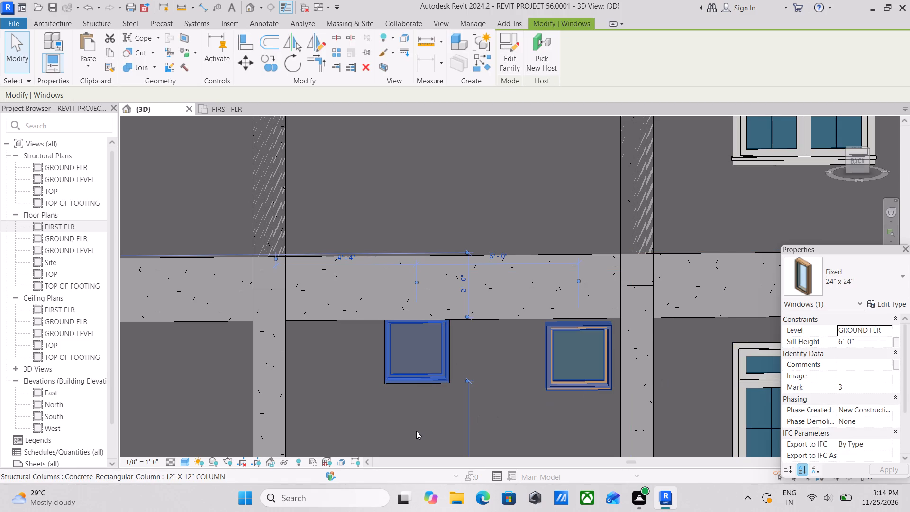
{"action": "key", "text": "Down"}
{"action": "key", "text": "Down"}
{"action": "key", "text": "Down"}
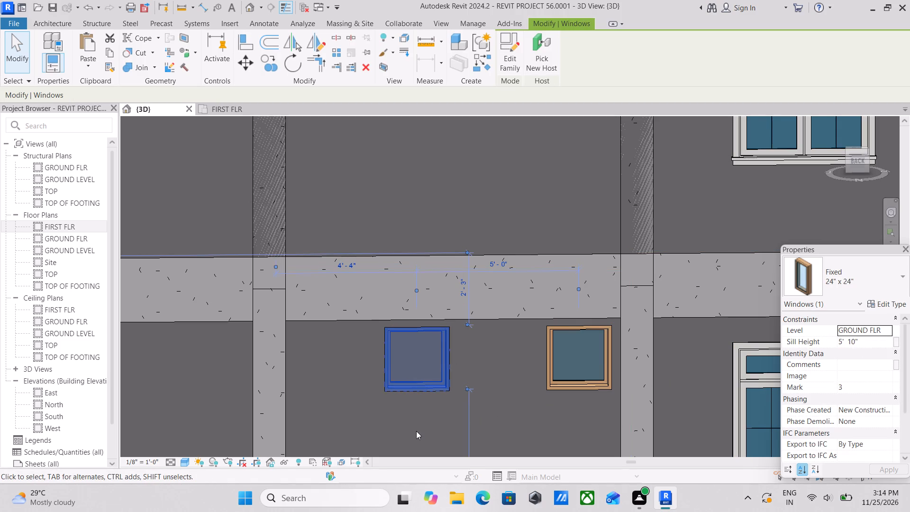
{"action": "key", "text": "Down"}
{"action": "key", "text": "Escape"}
Copy both small ground-floor rear windows and paste them aligned to the FIRST FLR level.
{"action": "scroll", "coordinate": [416, 431], "scroll_direction": "down", "scroll_amount": 5}
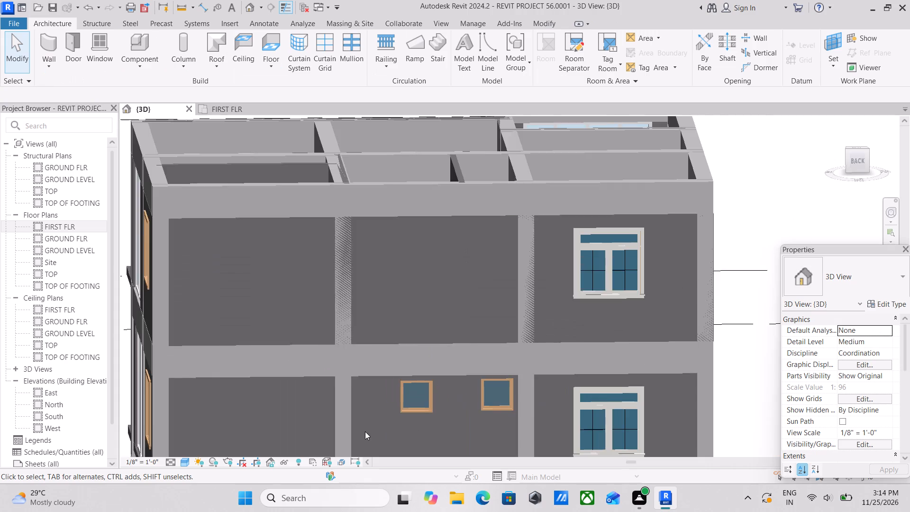
{"action": "scroll", "coordinate": [381, 401], "scroll_direction": "down", "scroll_amount": 3}
{"action": "middle_click_drag", "start_coordinate": [390, 391], "coordinate": [413, 321]}
{"action": "scroll", "coordinate": [442, 326], "scroll_direction": "up", "scroll_amount": 2}
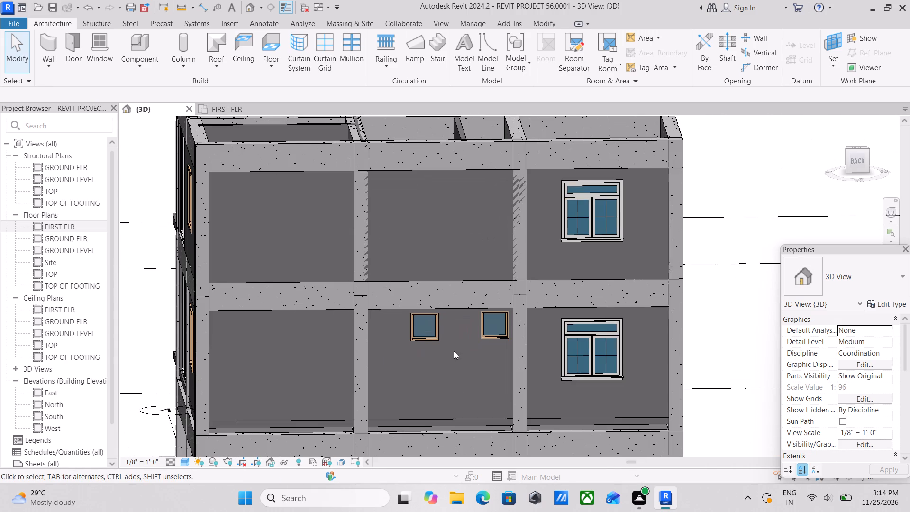
{"action": "left_click", "coordinate": [436, 335], "text": "ctrl"}
{"action": "left_click", "coordinate": [504, 335], "text": "ctrl"}
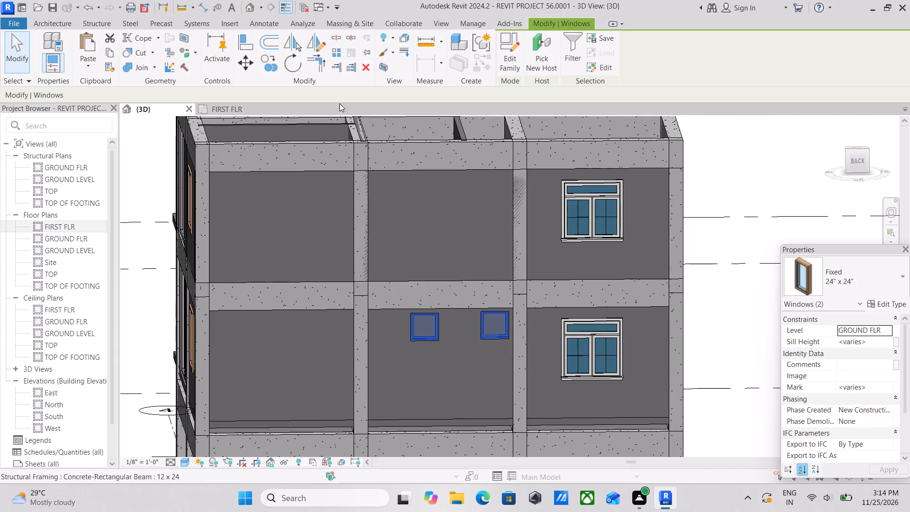
{"action": "left_click", "coordinate": [109, 51]}
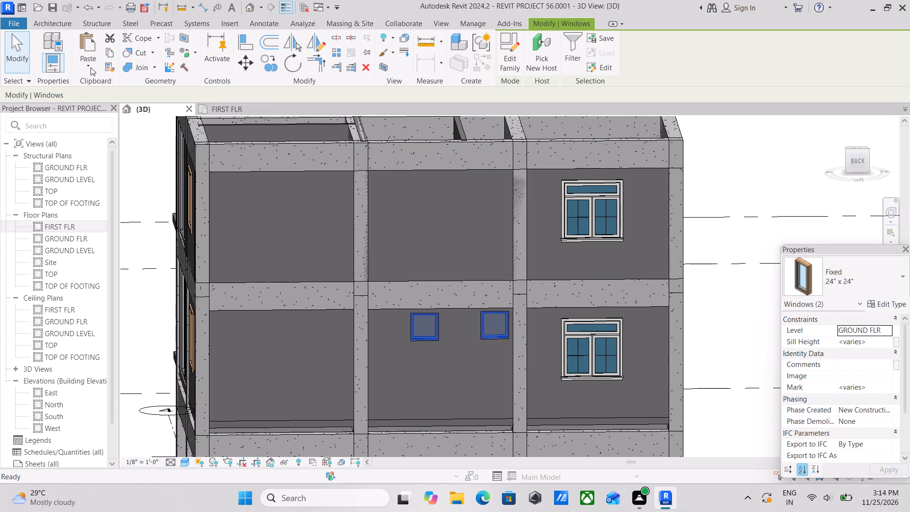
{"action": "left_click", "coordinate": [91, 67]}
{"action": "left_click", "coordinate": [109, 102]}
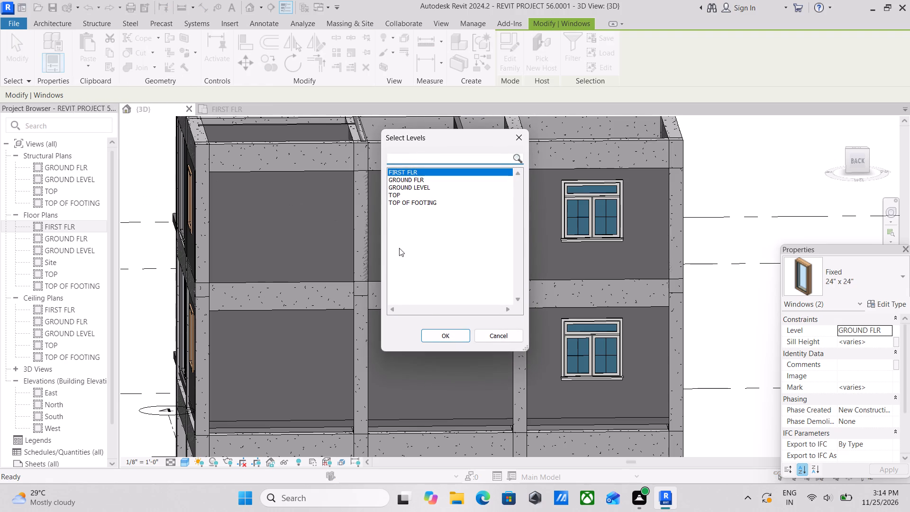
{"action": "left_click", "coordinate": [449, 335]}
{"action": "middle_click_drag", "start_coordinate": [462, 237], "coordinate": [474, 254]}
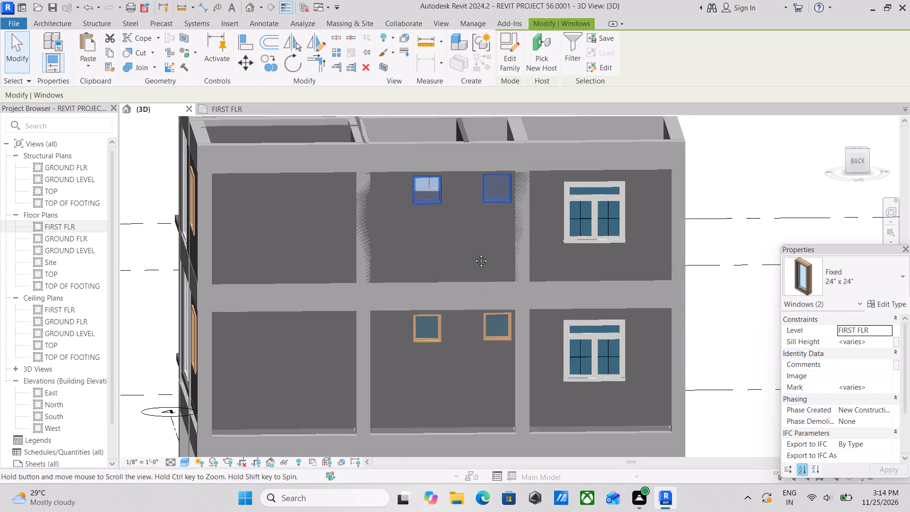
{"action": "middle_click_drag", "start_coordinate": [474, 254], "coordinate": [477, 264]}
{"action": "key", "text": "Escape"}
Examine the building from the rear, side, roof and front to review the windows on both floors.
{"action": "scroll", "coordinate": [472, 265], "scroll_direction": "down", "scroll_amount": 3}
{"action": "middle_click_drag", "start_coordinate": [432, 273], "coordinate": [570, 267], "text": "shift"}
{"action": "middle_click_drag", "start_coordinate": [570, 269], "coordinate": [497, 258], "text": "shift"}
{"action": "middle_click_drag", "start_coordinate": [526, 274], "coordinate": [574, 329], "text": "shift"}
{"action": "middle_click_drag", "start_coordinate": [564, 323], "coordinate": [408, 267]}
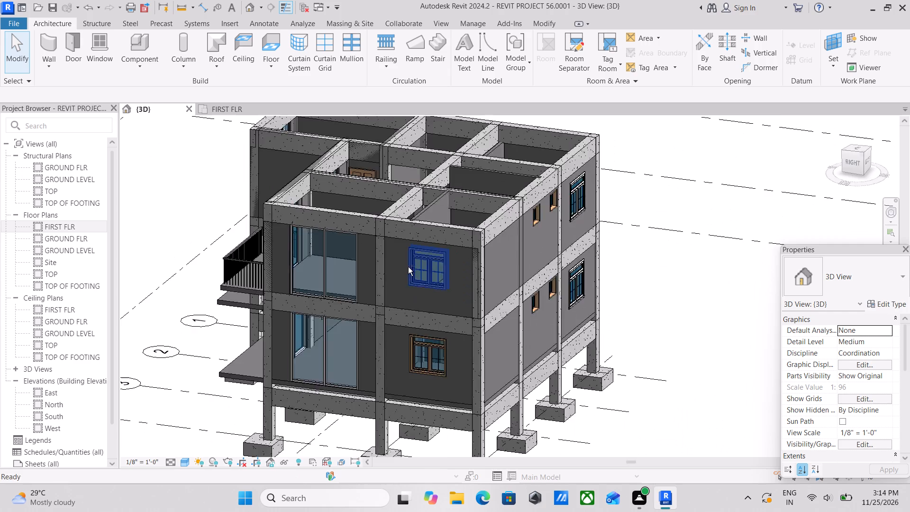
{"action": "middle_click_drag", "start_coordinate": [411, 268], "coordinate": [497, 351], "text": "shift"}
{"action": "middle_click_drag", "start_coordinate": [566, 272], "coordinate": [537, 274], "text": "shift"}
{"action": "middle_click_drag", "start_coordinate": [686, 293], "coordinate": [690, 289]}
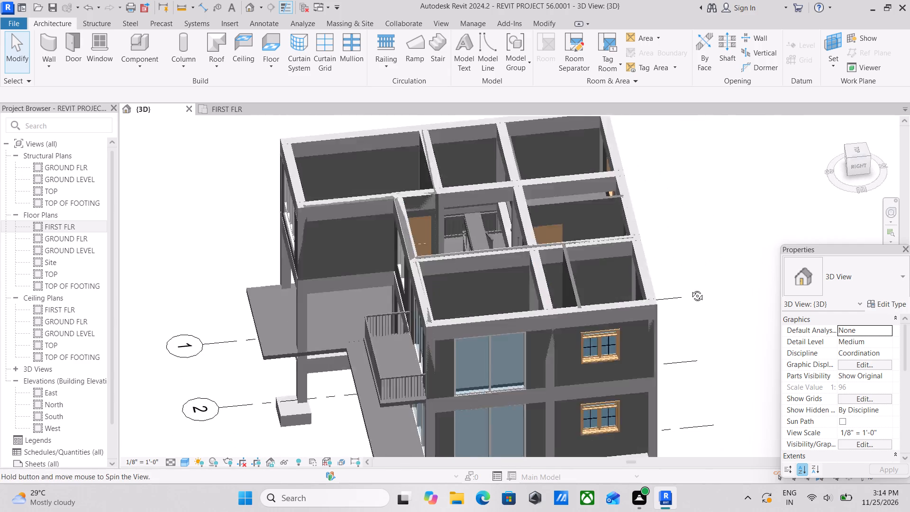
{"action": "middle_click_drag", "start_coordinate": [690, 289], "coordinate": [736, 256]}
{"action": "scroll", "coordinate": [643, 253], "scroll_direction": "down", "scroll_amount": 1}
{"action": "middle_click_drag", "start_coordinate": [640, 251], "coordinate": [462, 240]}
{"action": "middle_click_drag", "start_coordinate": [457, 239], "coordinate": [537, 190], "text": "shift"}
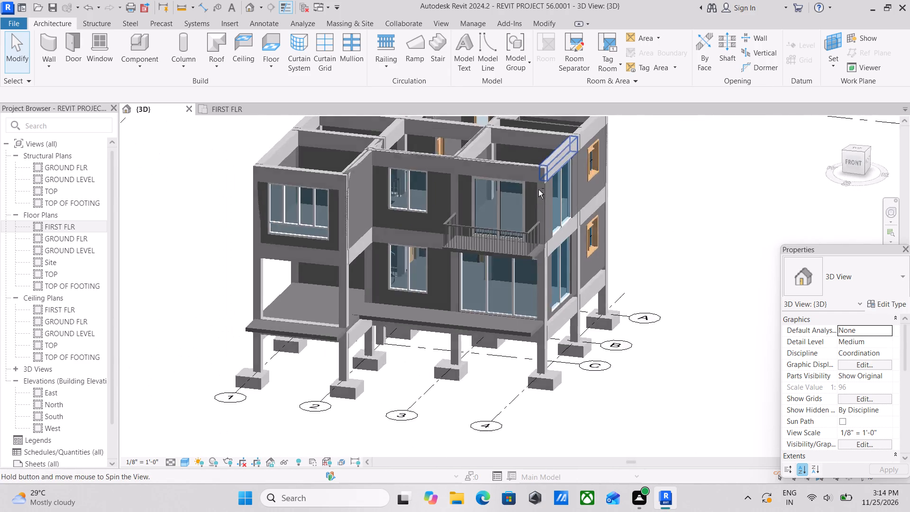
{"action": "scroll", "coordinate": [542, 192], "scroll_direction": "down", "scroll_amount": 1}
{"action": "middle_click_drag", "start_coordinate": [542, 192], "coordinate": [598, 154], "text": "shift"}
{"action": "middle_click_drag", "start_coordinate": [506, 229], "coordinate": [530, 227], "text": "shift"}
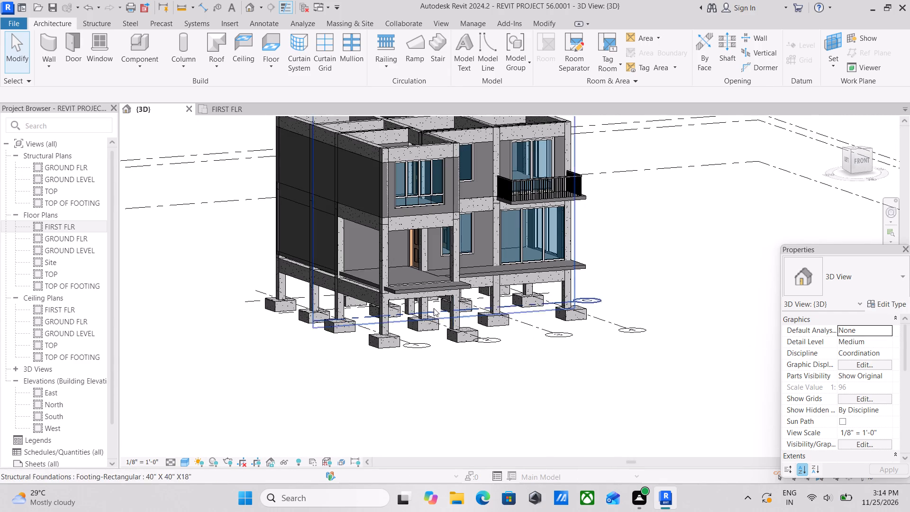
{"action": "middle_click_drag", "start_coordinate": [427, 259], "coordinate": [413, 416]}
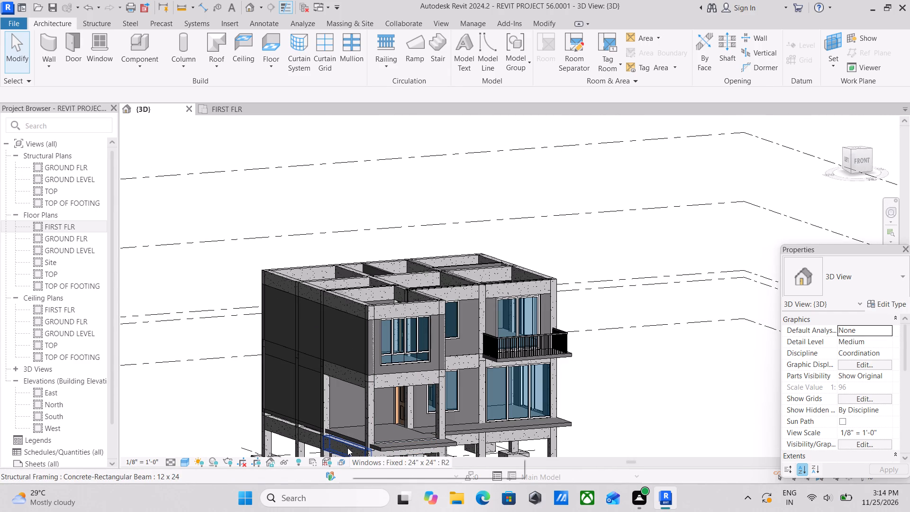
{"action": "scroll", "coordinate": [347, 448], "scroll_direction": "up", "scroll_amount": 3}
{"action": "scroll", "coordinate": [327, 398], "scroll_direction": "down", "scroll_amount": 2}
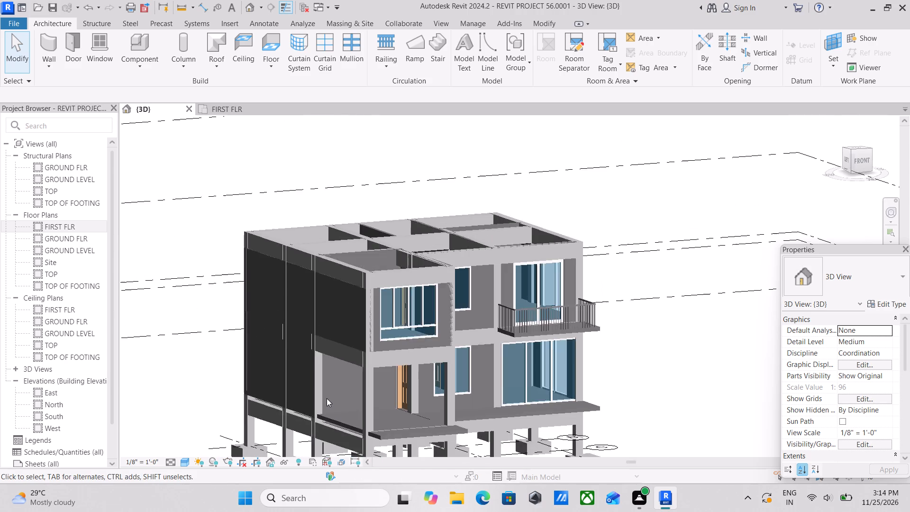
{"action": "middle_click_drag", "start_coordinate": [327, 398], "coordinate": [337, 451]}
{"action": "scroll", "coordinate": [450, 357], "scroll_direction": "down", "scroll_amount": 3}
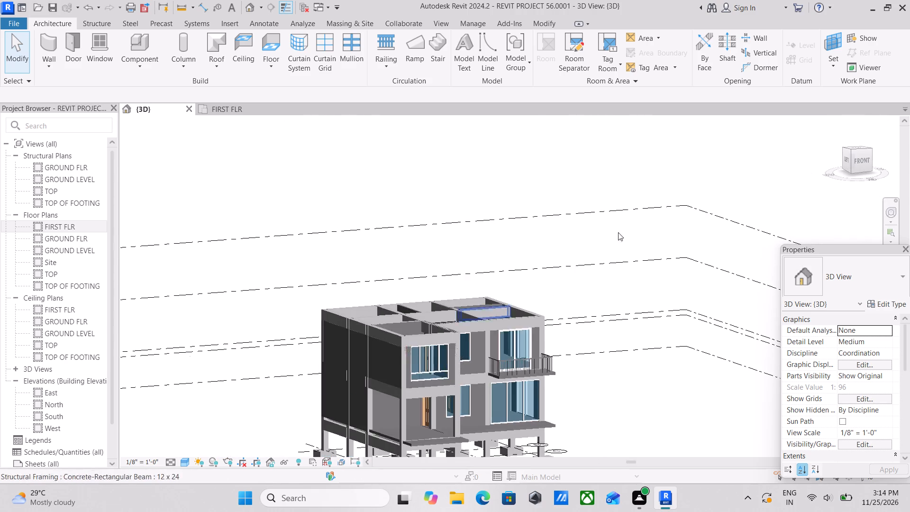
Orient the 3D view to the front and examine the facade against the levels and grids.
{"action": "left_click", "coordinate": [865, 160]}
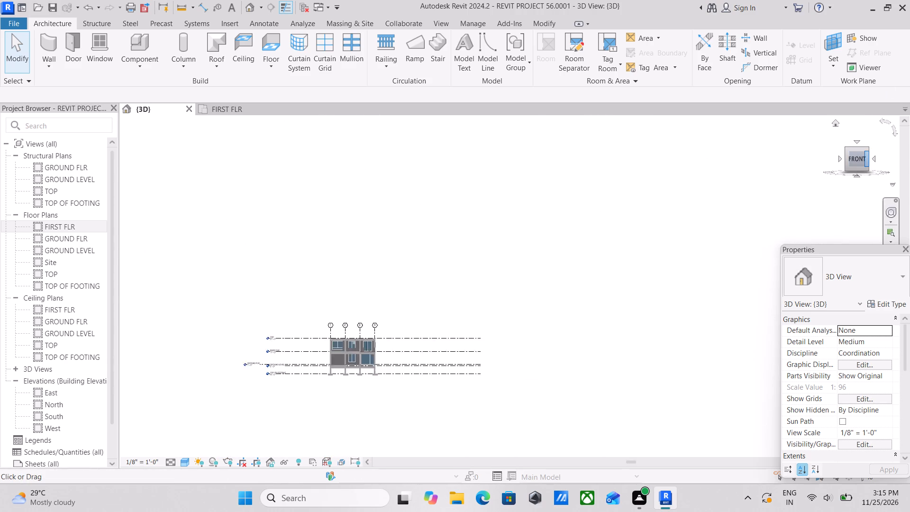
{"action": "scroll", "coordinate": [576, 231], "scroll_direction": "up", "scroll_amount": 4}
{"action": "scroll", "coordinate": [448, 290], "scroll_direction": "up", "scroll_amount": 1}
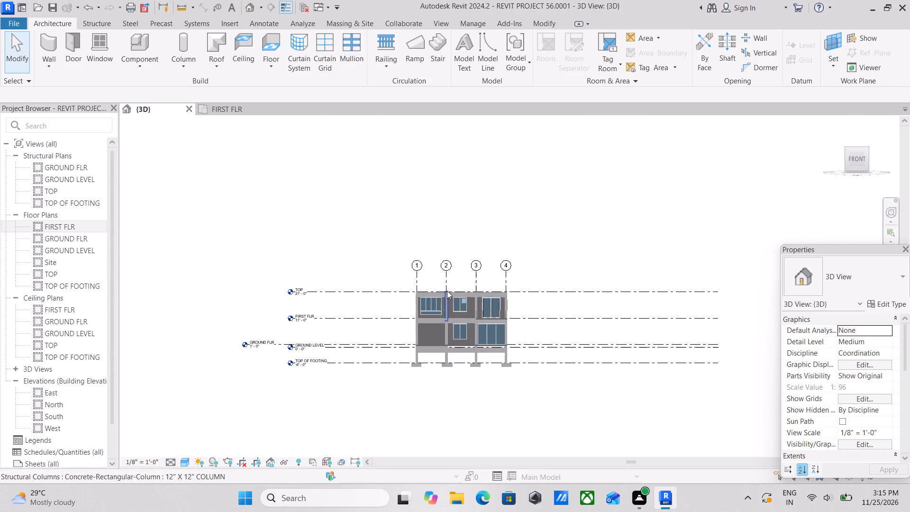
{"action": "scroll", "coordinate": [447, 291], "scroll_direction": "up", "scroll_amount": 2}
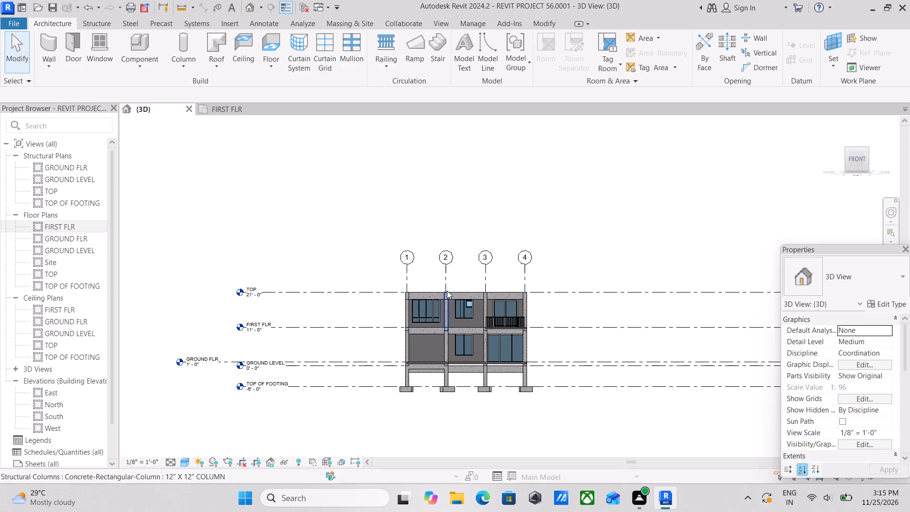
{"action": "scroll", "coordinate": [497, 325], "scroll_direction": "down", "scroll_amount": 1}
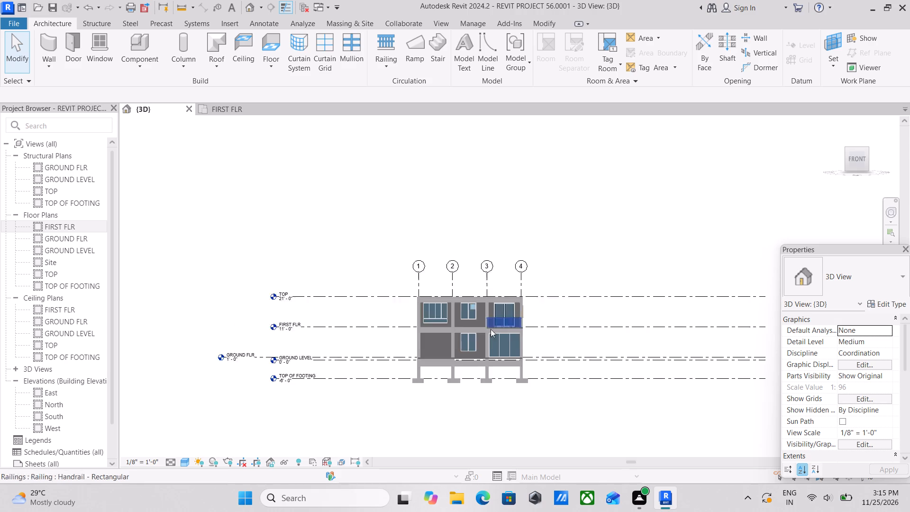
{"action": "scroll", "coordinate": [491, 329], "scroll_direction": "down", "scroll_amount": 1}
{"action": "middle_click_drag", "start_coordinate": [488, 332], "coordinate": [513, 311]}
{"action": "scroll", "coordinate": [558, 343], "scroll_direction": "up", "scroll_amount": 3}
{"action": "scroll", "coordinate": [520, 307], "scroll_direction": "down", "scroll_amount": 2}
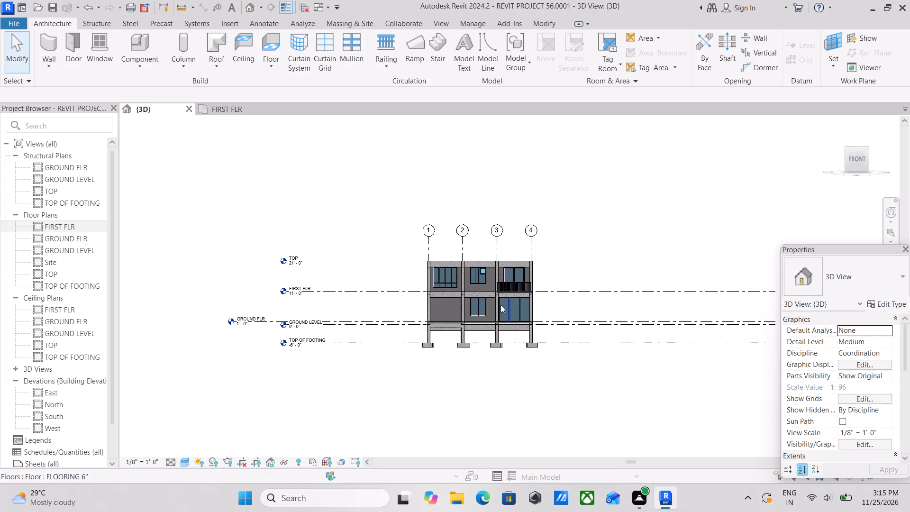
Examine the first-floor balcony slab and its railing at close range from the front side of the building.
{"action": "middle_click_drag", "start_coordinate": [510, 306], "coordinate": [579, 371], "text": "shift"}
{"action": "scroll", "coordinate": [518, 312], "scroll_direction": "down", "scroll_amount": 1, "text": "shift"}
{"action": "scroll", "coordinate": [571, 347], "scroll_direction": "up", "scroll_amount": 1}
{"action": "middle_click_drag", "start_coordinate": [565, 347], "coordinate": [612, 386], "text": "shift"}
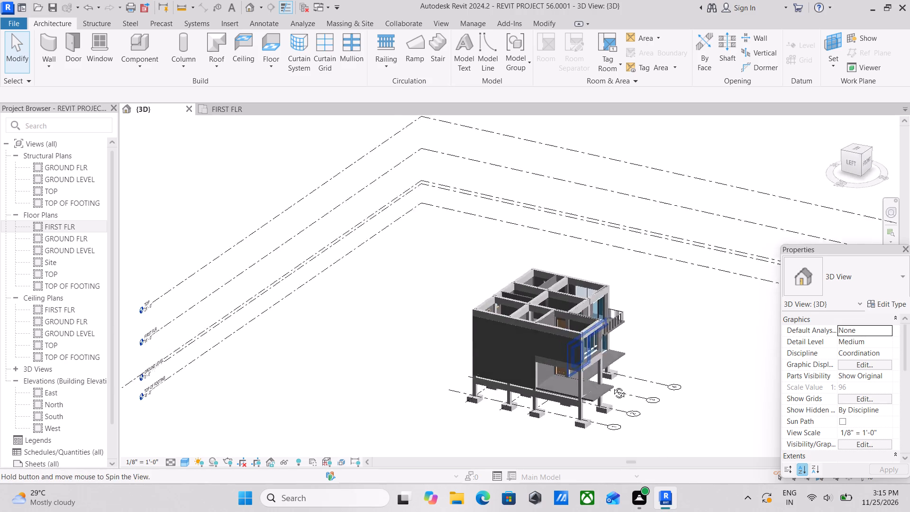
{"action": "middle_click_drag", "start_coordinate": [612, 386], "coordinate": [613, 388], "text": "shift"}
{"action": "scroll", "coordinate": [656, 293], "scroll_direction": "up", "scroll_amount": 17}
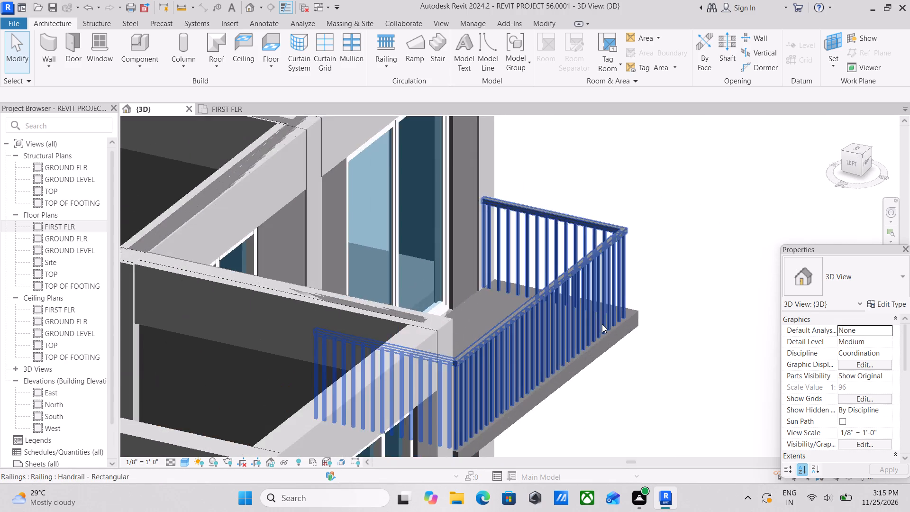
{"action": "scroll", "coordinate": [602, 324], "scroll_direction": "up", "scroll_amount": 5}
{"action": "scroll", "coordinate": [596, 335], "scroll_direction": "down", "scroll_amount": 1}
{"action": "middle_click_drag", "start_coordinate": [595, 336], "coordinate": [627, 294]}
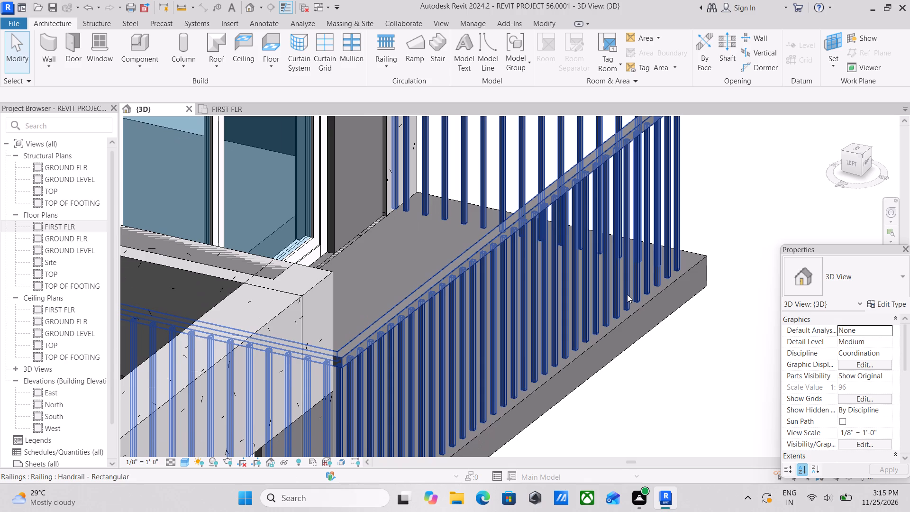
{"action": "scroll", "coordinate": [627, 294], "scroll_direction": "down", "scroll_amount": 3}
{"action": "scroll", "coordinate": [479, 337], "scroll_direction": "down", "scroll_amount": 2}
Examine the blank side wall, the rooms open from above and the entrance bay from several angles.
{"action": "middle_click_drag", "start_coordinate": [479, 337], "coordinate": [624, 264]}
{"action": "middle_click_drag", "start_coordinate": [510, 319], "coordinate": [601, 233], "text": "shift"}
{"action": "scroll", "coordinate": [593, 266], "scroll_direction": "down", "scroll_amount": 2}
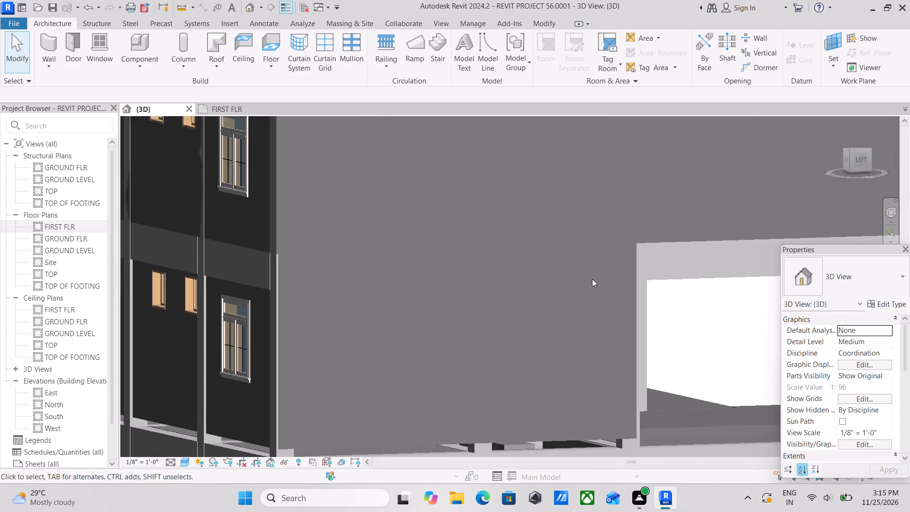
{"action": "scroll", "coordinate": [592, 279], "scroll_direction": "down", "scroll_amount": 5}
{"action": "middle_click_drag", "start_coordinate": [589, 287], "coordinate": [572, 390], "text": "shift"}
{"action": "middle_click_drag", "start_coordinate": [619, 336], "coordinate": [578, 318]}
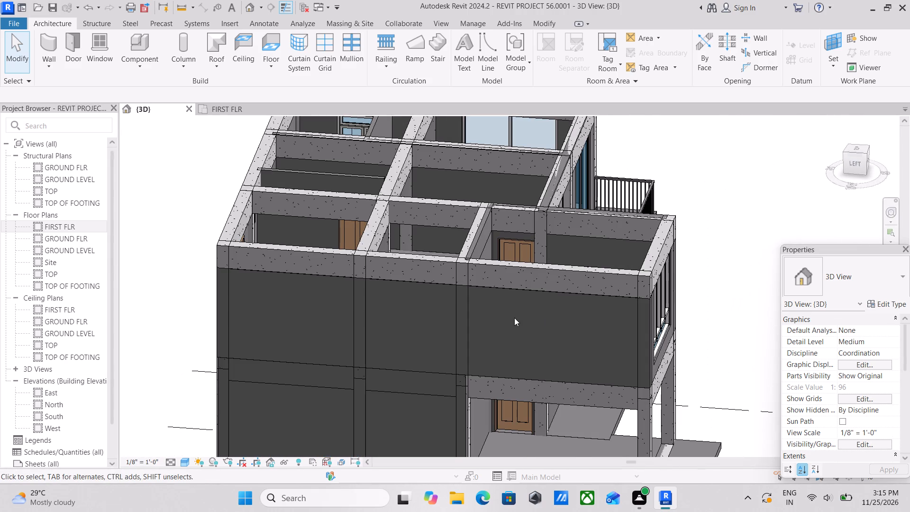
{"action": "scroll", "coordinate": [590, 324], "scroll_direction": "up", "scroll_amount": 1}
{"action": "scroll", "coordinate": [514, 310], "scroll_direction": "up", "scroll_amount": 3}
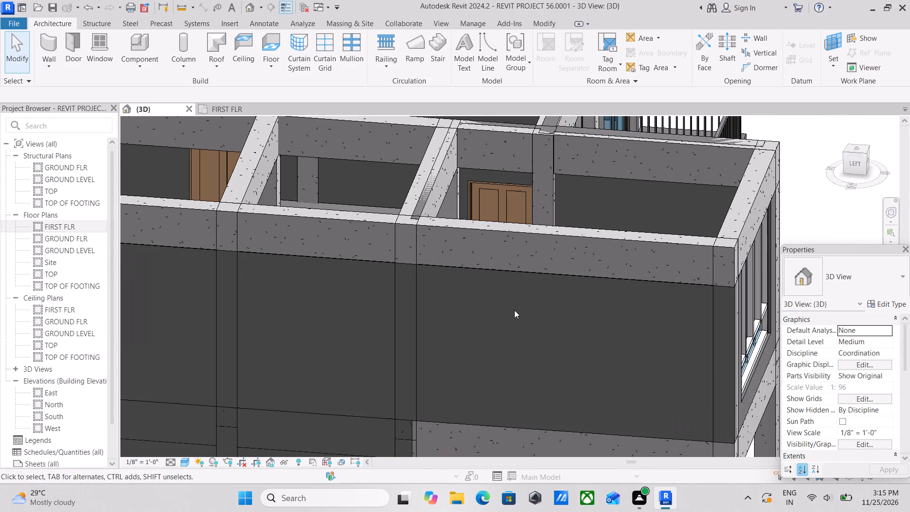
{"action": "scroll", "coordinate": [514, 310], "scroll_direction": "down", "scroll_amount": 2}
{"action": "middle_click_drag", "start_coordinate": [514, 310], "coordinate": [538, 306]}
{"action": "scroll", "coordinate": [539, 306], "scroll_direction": "up", "scroll_amount": 1}
{"action": "scroll", "coordinate": [539, 306], "scroll_direction": "down", "scroll_amount": 5}
{"action": "middle_click_drag", "start_coordinate": [540, 307], "coordinate": [543, 324]}
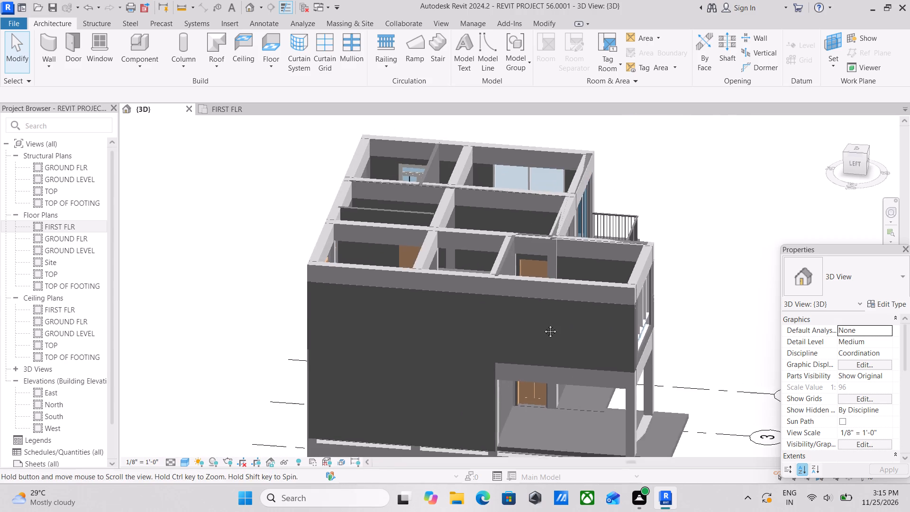
{"action": "middle_click_drag", "start_coordinate": [543, 324], "coordinate": [552, 341]}
{"action": "middle_click_drag", "start_coordinate": [552, 343], "coordinate": [527, 298], "text": "shift"}
{"action": "middle_click_drag", "start_coordinate": [534, 302], "coordinate": [493, 281], "text": "shift"}
{"action": "middle_click_drag", "start_coordinate": [531, 309], "coordinate": [485, 313], "text": "shift"}
{"action": "middle_click_drag", "start_coordinate": [445, 313], "coordinate": [464, 323]}
Lower the top of the first-floor four-panel storefront window above the entrance to a top offset of about -2' 5 3/4".
{"action": "scroll", "coordinate": [396, 319], "scroll_direction": "up", "scroll_amount": 1}
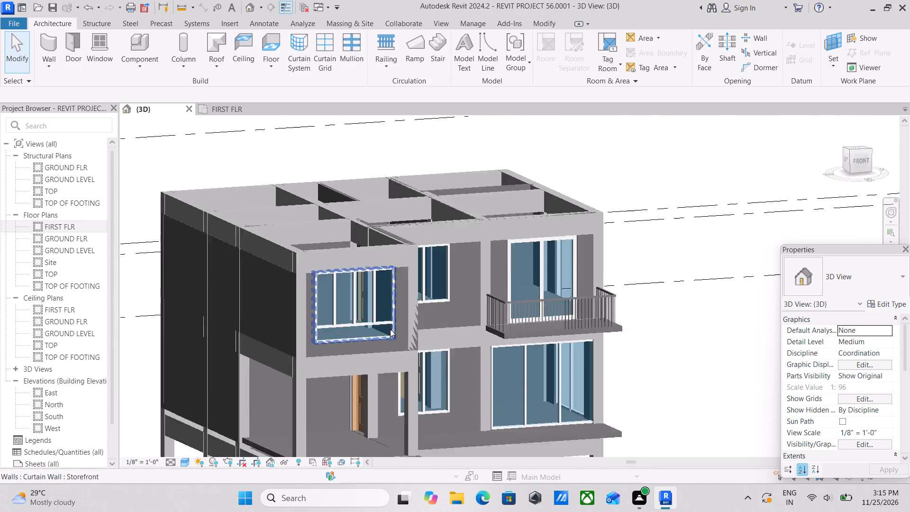
{"action": "scroll", "coordinate": [390, 329], "scroll_direction": "up", "scroll_amount": 2}
{"action": "left_click", "coordinate": [397, 338]}
{"action": "scroll", "coordinate": [329, 238], "scroll_direction": "up", "scroll_amount": 3}
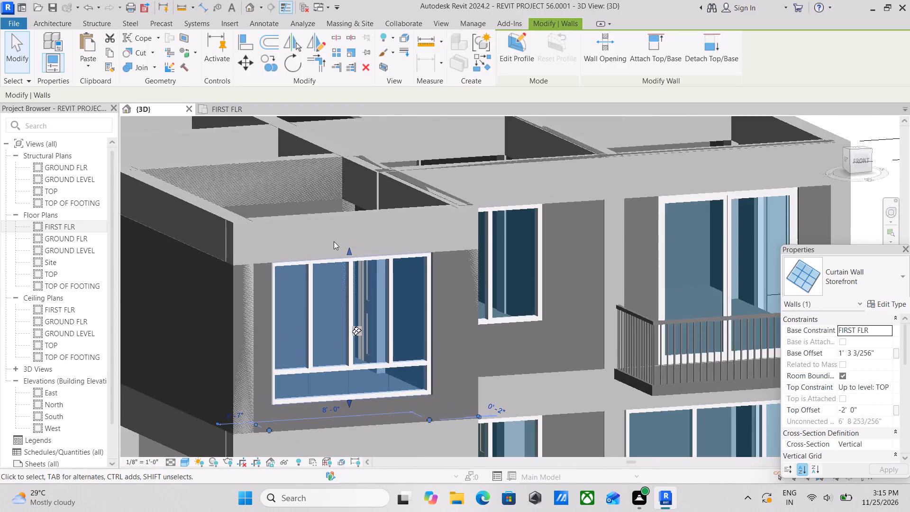
{"action": "scroll", "coordinate": [334, 241], "scroll_direction": "up", "scroll_amount": 3}
{"action": "left_click_drag", "start_coordinate": [358, 260], "coordinate": [359, 274]}
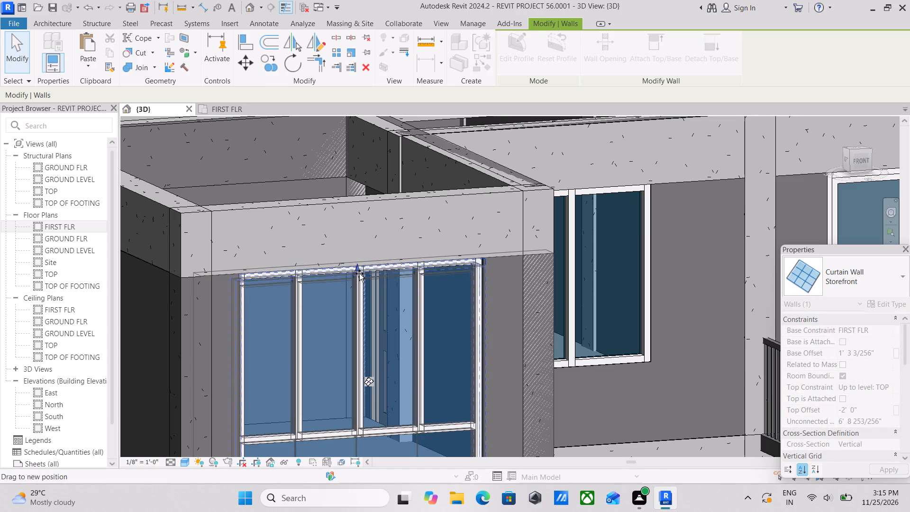
{"action": "left_click_drag", "start_coordinate": [359, 274], "coordinate": [360, 279]}
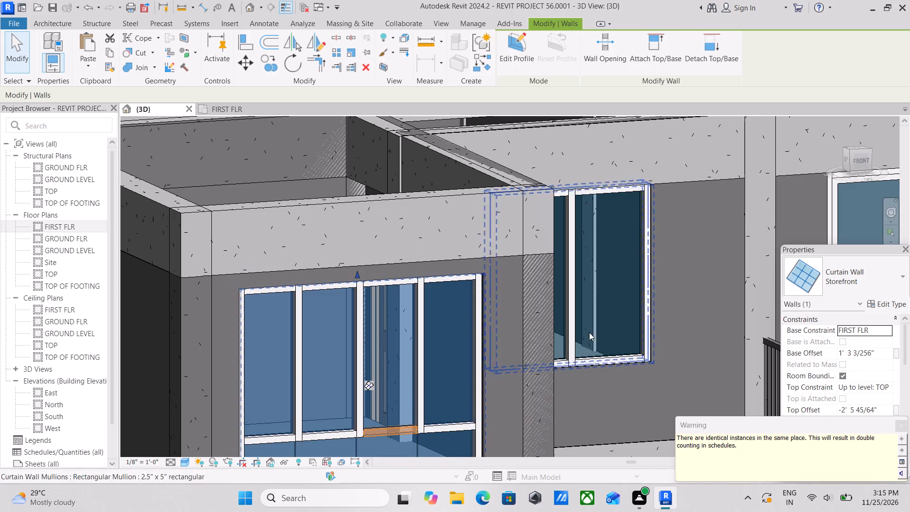
{"action": "left_click", "coordinate": [905, 430]}
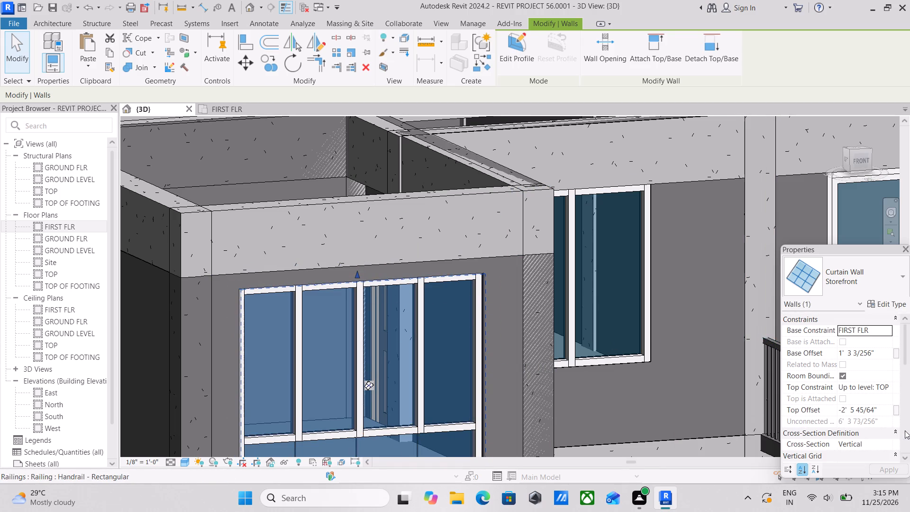
{"action": "key", "text": "Escape"}
Lower the top of the two-panel storefront window in the middle bay of the first floor, away from the roof beam.
{"action": "scroll", "coordinate": [453, 317], "scroll_direction": "down", "scroll_amount": 2}
{"action": "scroll", "coordinate": [395, 350], "scroll_direction": "down", "scroll_amount": 2}
{"action": "middle_click_drag", "start_coordinate": [444, 361], "coordinate": [450, 363]}
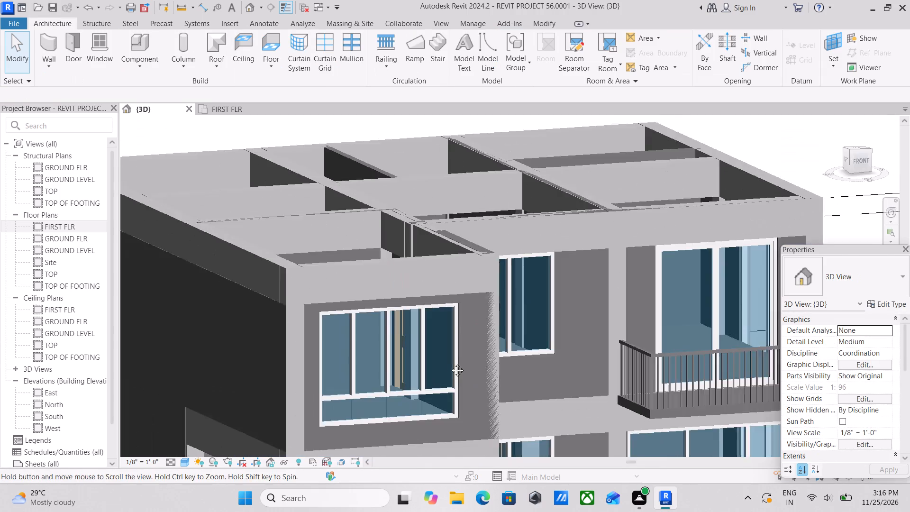
{"action": "middle_click_drag", "start_coordinate": [450, 363], "coordinate": [491, 343]}
{"action": "scroll", "coordinate": [491, 343], "scroll_direction": "down", "scroll_amount": 2}
{"action": "middle_click_drag", "start_coordinate": [535, 349], "coordinate": [509, 339]}
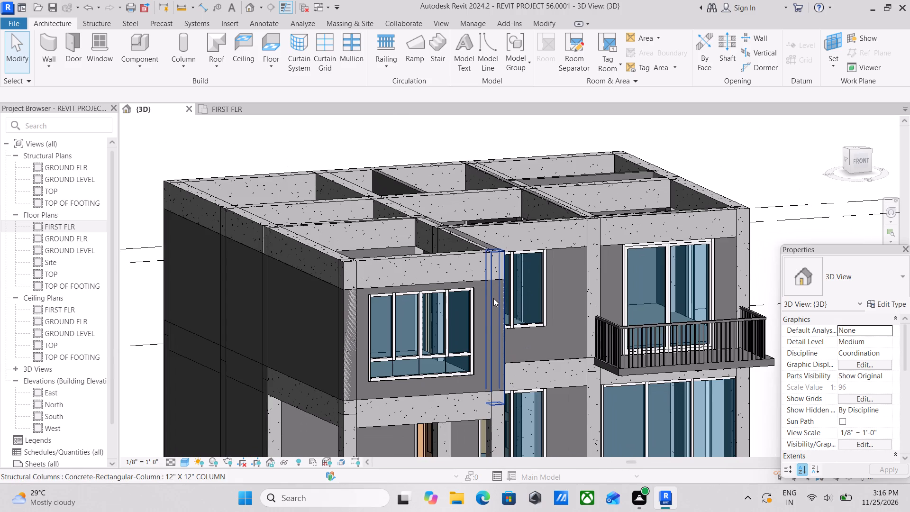
{"action": "scroll", "coordinate": [492, 318], "scroll_direction": "down", "scroll_amount": 1}
{"action": "middle_click_drag", "start_coordinate": [491, 319], "coordinate": [502, 333]}
{"action": "scroll", "coordinate": [502, 334], "scroll_direction": "down", "scroll_amount": 1}
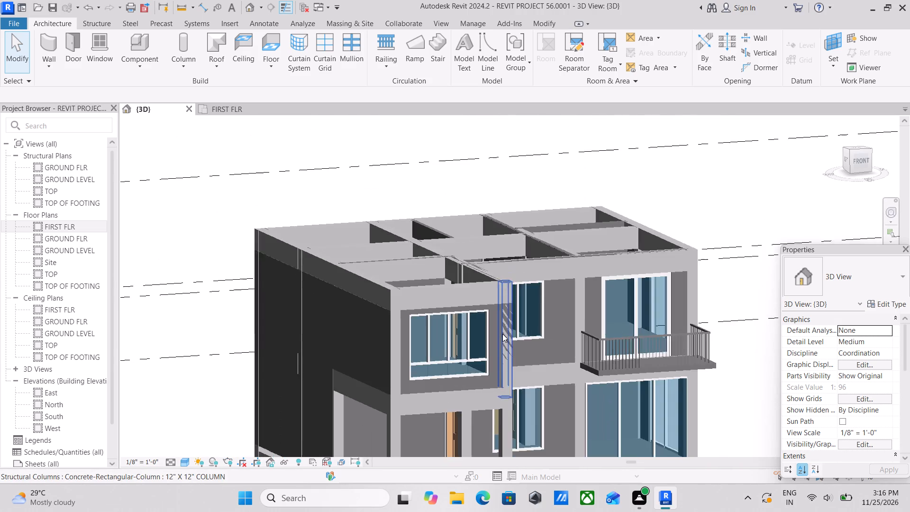
{"action": "scroll", "coordinate": [502, 334], "scroll_direction": "down", "scroll_amount": 1}
{"action": "middle_click_drag", "start_coordinate": [467, 343], "coordinate": [446, 314]}
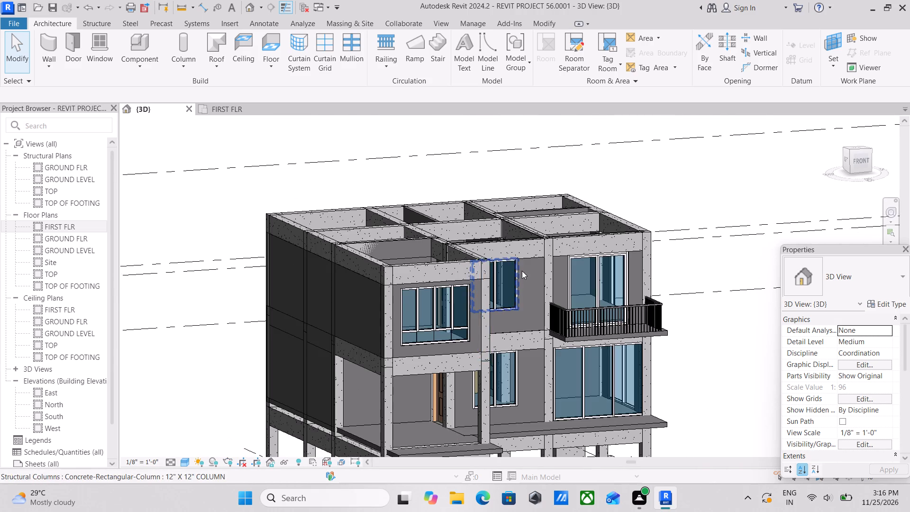
{"action": "scroll", "coordinate": [517, 248], "scroll_direction": "up", "scroll_amount": 10}
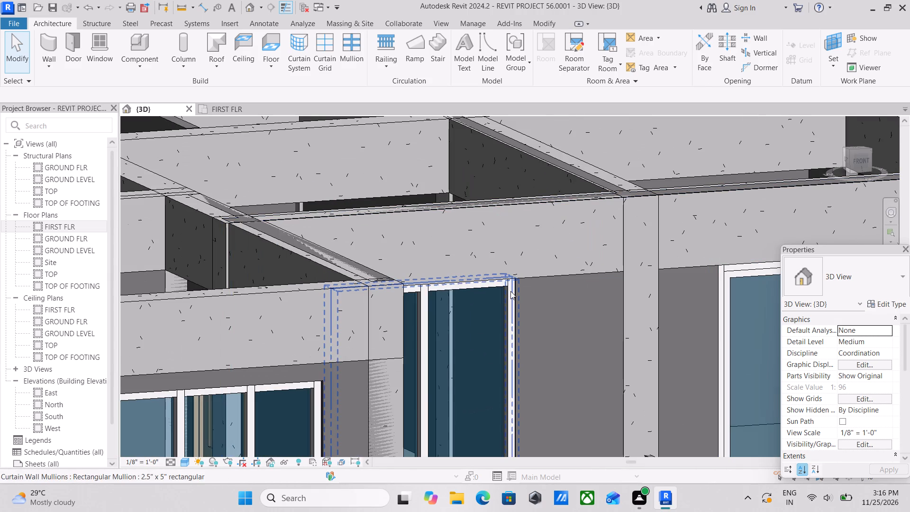
{"action": "left_click", "coordinate": [510, 291]}
{"action": "left_click_drag", "start_coordinate": [422, 275], "coordinate": [429, 296]}
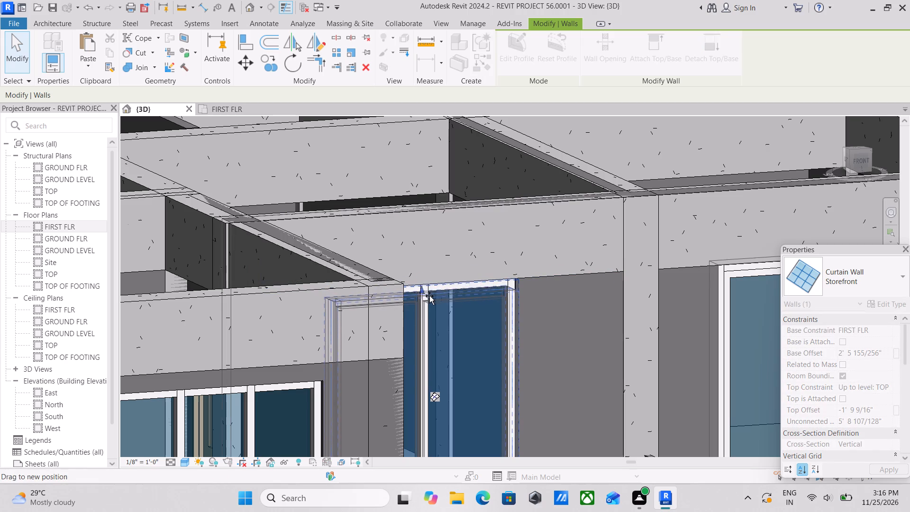
{"action": "left_click_drag", "start_coordinate": [429, 296], "coordinate": [430, 304]}
{"action": "scroll", "coordinate": [471, 306], "scroll_direction": "down", "scroll_amount": 2}
{"action": "key", "text": "Escape"}
{"action": "scroll", "coordinate": [514, 318], "scroll_direction": "down", "scroll_amount": 3}
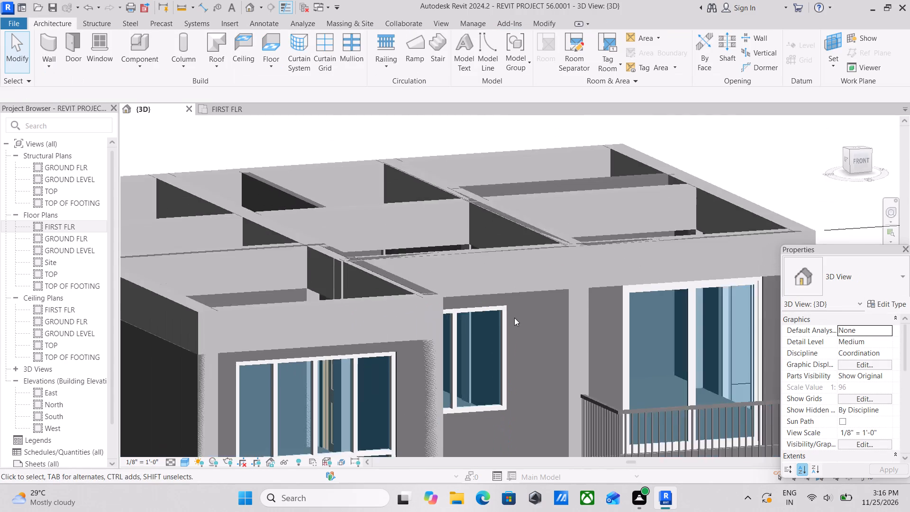
Examine the front facade from several angles to compare the first-floor window heads with the balcony door and beams.
{"action": "middle_click_drag", "start_coordinate": [529, 320], "coordinate": [463, 314], "text": "shift"}
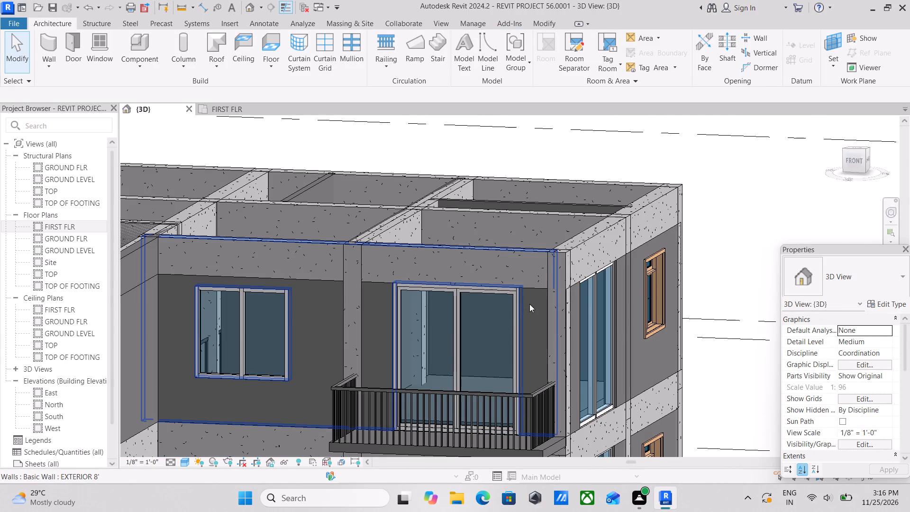
{"action": "scroll", "coordinate": [474, 338], "scroll_direction": "down", "scroll_amount": 5}
{"action": "middle_click_drag", "start_coordinate": [443, 340], "coordinate": [490, 355], "text": "shift"}
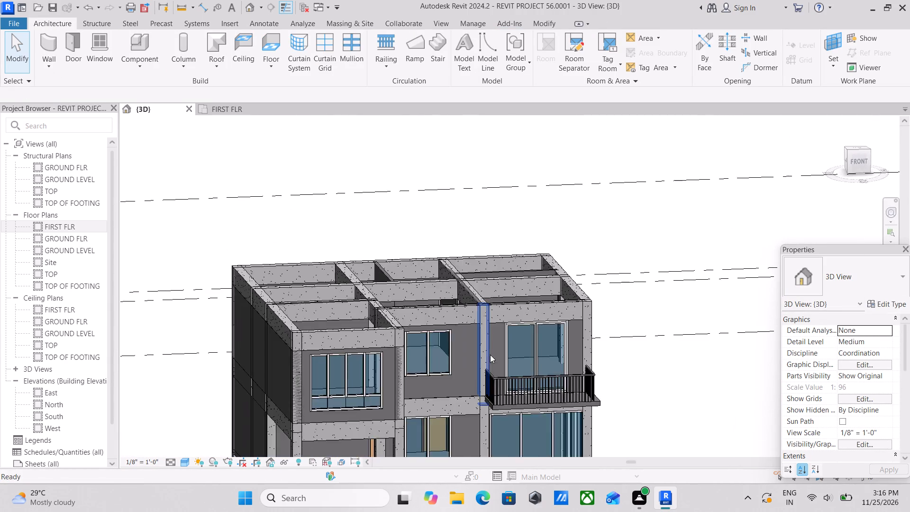
{"action": "middle_click_drag", "start_coordinate": [489, 354], "coordinate": [550, 323], "text": "ctrl"}
{"action": "middle_click_drag", "start_coordinate": [476, 332], "coordinate": [519, 279], "text": "shift"}
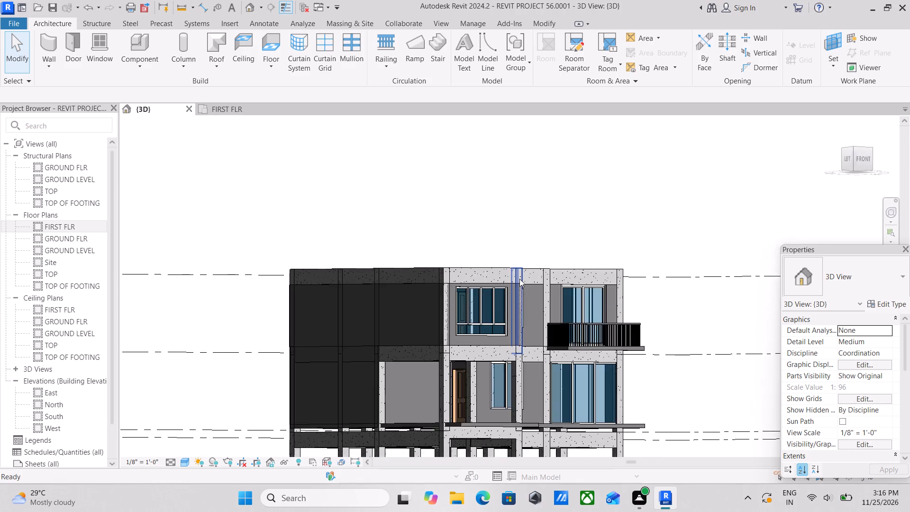
{"action": "scroll", "coordinate": [519, 279], "scroll_direction": "down", "scroll_amount": 2}
{"action": "middle_click_drag", "start_coordinate": [527, 283], "coordinate": [508, 284], "text": "shift"}
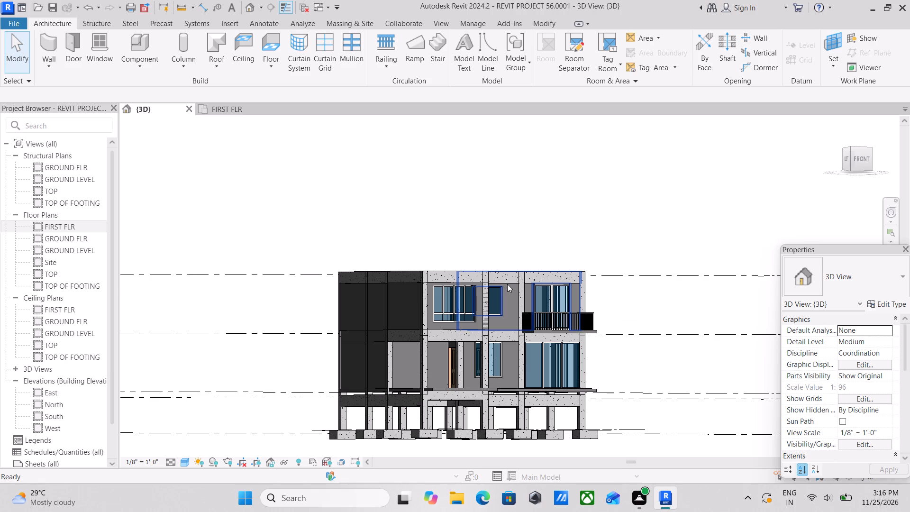
{"action": "scroll", "coordinate": [507, 284], "scroll_direction": "up", "scroll_amount": 5}
{"action": "scroll", "coordinate": [489, 329], "scroll_direction": "down", "scroll_amount": 2}
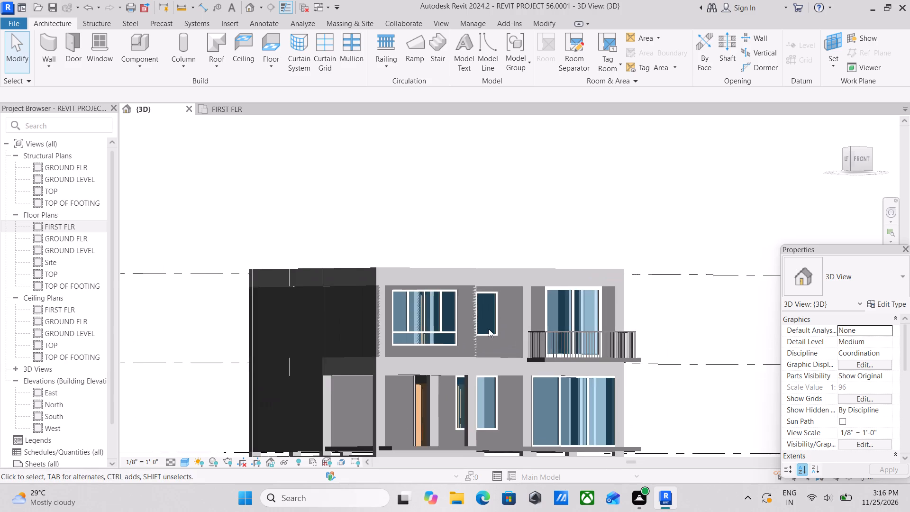
Examine the middle first-floor window, the overall front and the open top of the building from a raised viewpoint.
{"action": "middle_click_drag", "start_coordinate": [489, 329], "coordinate": [482, 401], "text": "shift"}
{"action": "middle_click_drag", "start_coordinate": [469, 393], "coordinate": [417, 393], "text": "shift"}
{"action": "scroll", "coordinate": [418, 393], "scroll_direction": "up", "scroll_amount": 3}
{"action": "scroll", "coordinate": [359, 368], "scroll_direction": "up", "scroll_amount": 3}
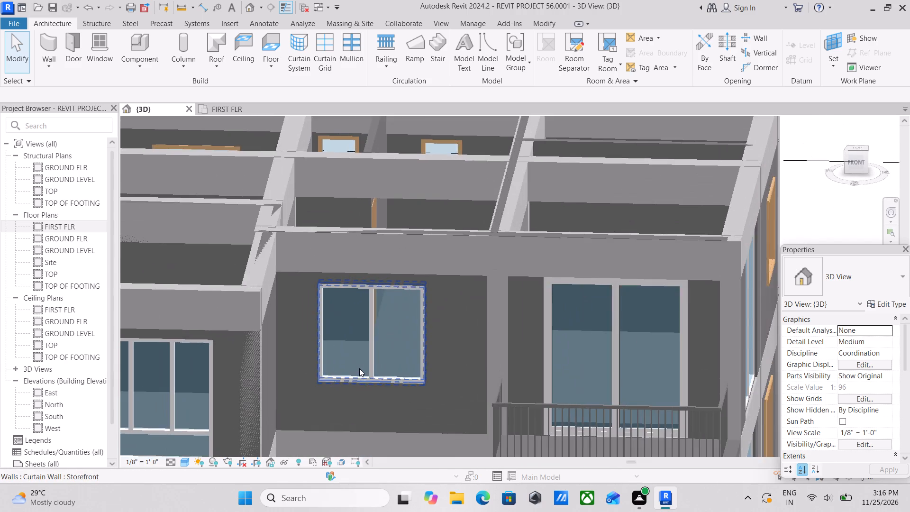
{"action": "scroll", "coordinate": [359, 368], "scroll_direction": "down", "scroll_amount": 3}
{"action": "scroll", "coordinate": [359, 368], "scroll_direction": "down", "scroll_amount": 1, "text": "shift"}
{"action": "middle_click_drag", "start_coordinate": [359, 368], "coordinate": [361, 361], "text": "shift"}
{"action": "scroll", "coordinate": [362, 362], "scroll_direction": "down", "scroll_amount": 1, "text": "shift"}
{"action": "scroll", "coordinate": [362, 362], "scroll_direction": "down", "scroll_amount": 3}
{"action": "middle_click_drag", "start_coordinate": [362, 362], "coordinate": [371, 356], "text": "shift"}
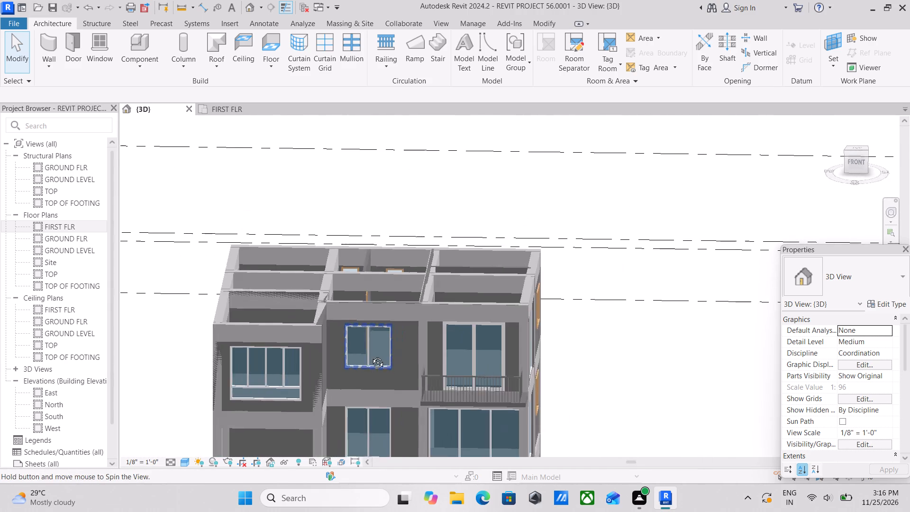
{"action": "middle_click_drag", "start_coordinate": [371, 356], "coordinate": [400, 355], "text": "shift"}
{"action": "scroll", "coordinate": [400, 355], "scroll_direction": "up", "scroll_amount": 1}
{"action": "scroll", "coordinate": [400, 355], "scroll_direction": "down", "scroll_amount": 2}
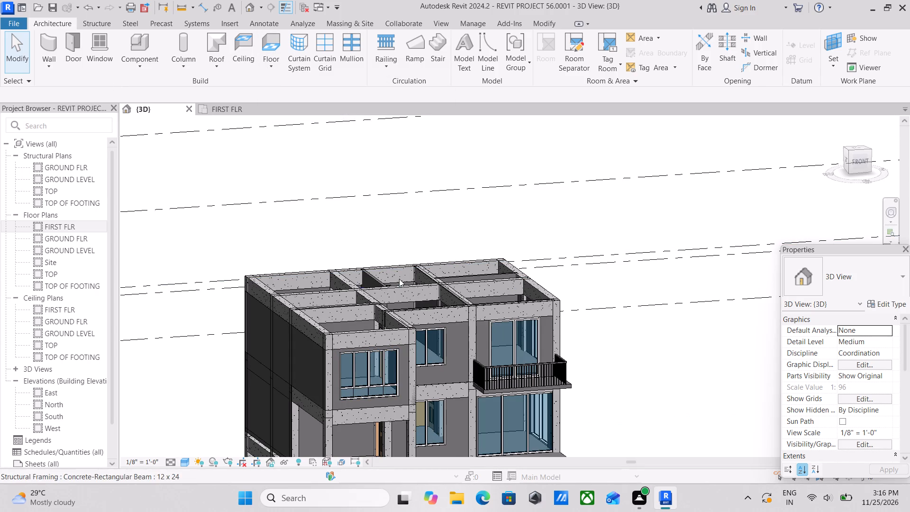
{"action": "scroll", "coordinate": [399, 278], "scroll_direction": "down", "scroll_amount": 1}
{"action": "middle_click_drag", "start_coordinate": [362, 256], "coordinate": [324, 264], "text": "shift"}
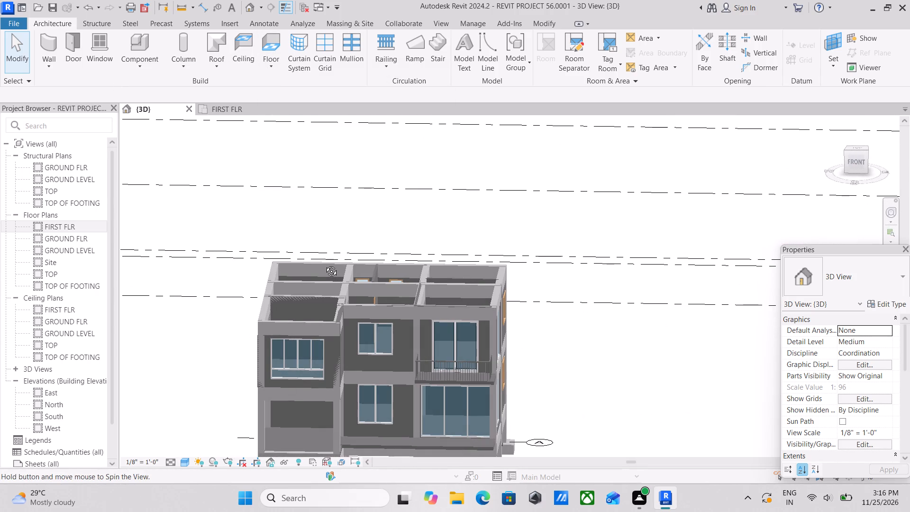
{"action": "middle_click_drag", "start_coordinate": [324, 264], "coordinate": [342, 273], "text": "shift"}
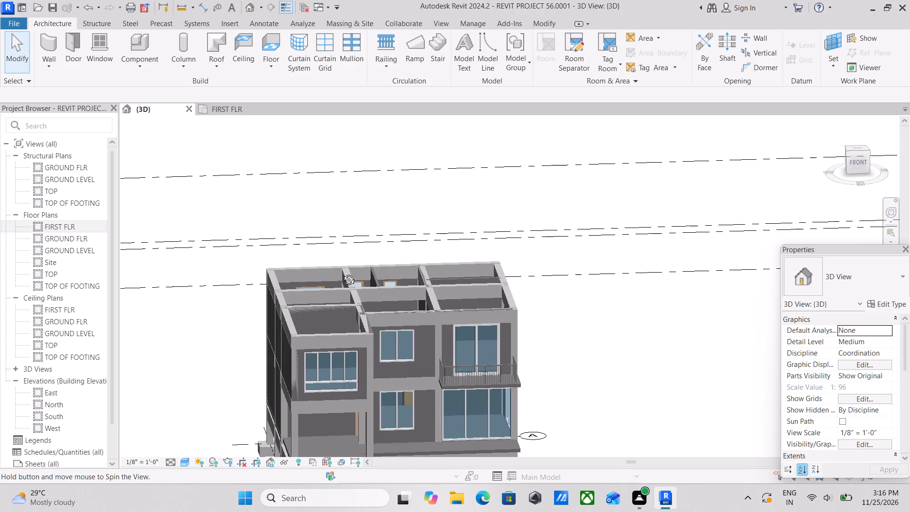
{"action": "middle_click_drag", "start_coordinate": [342, 273], "coordinate": [338, 271], "text": "shift"}
{"action": "middle_click_drag", "start_coordinate": [338, 271], "coordinate": [282, 267], "text": "shift"}
{"action": "middle_click_drag", "start_coordinate": [287, 269], "coordinate": [327, 291]}
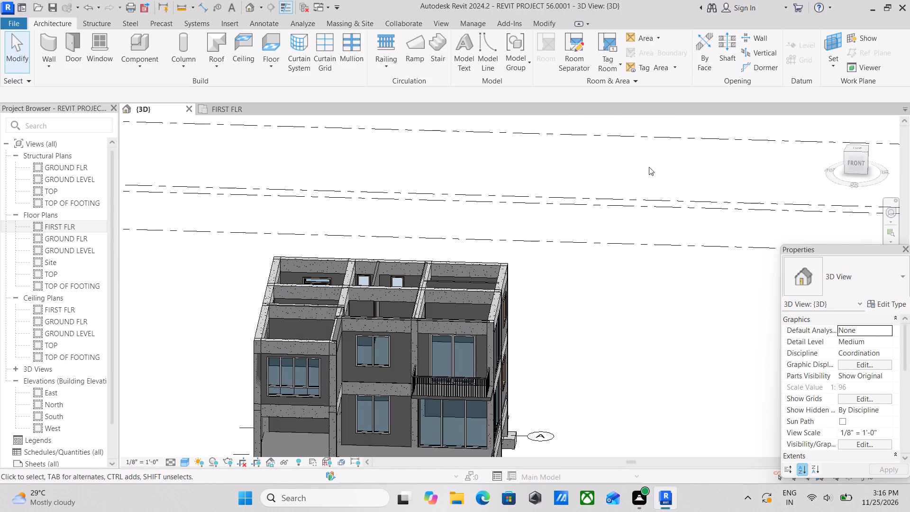
Start a roof by footprint with TOP as its base level and view the building from above.
{"action": "left_click", "coordinate": [266, 64]}
{"action": "left_click", "coordinate": [213, 64]}
{"action": "left_click", "coordinate": [244, 86]}
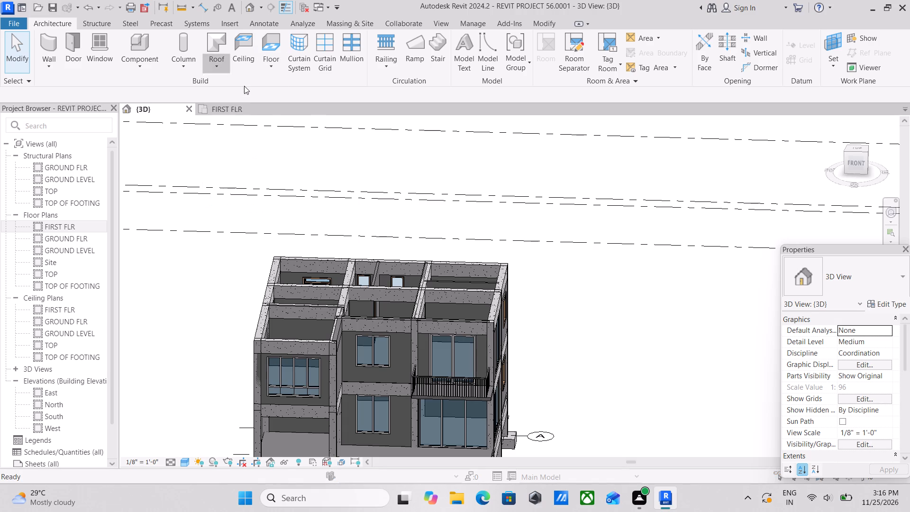
{"action": "left_click", "coordinate": [440, 249]}
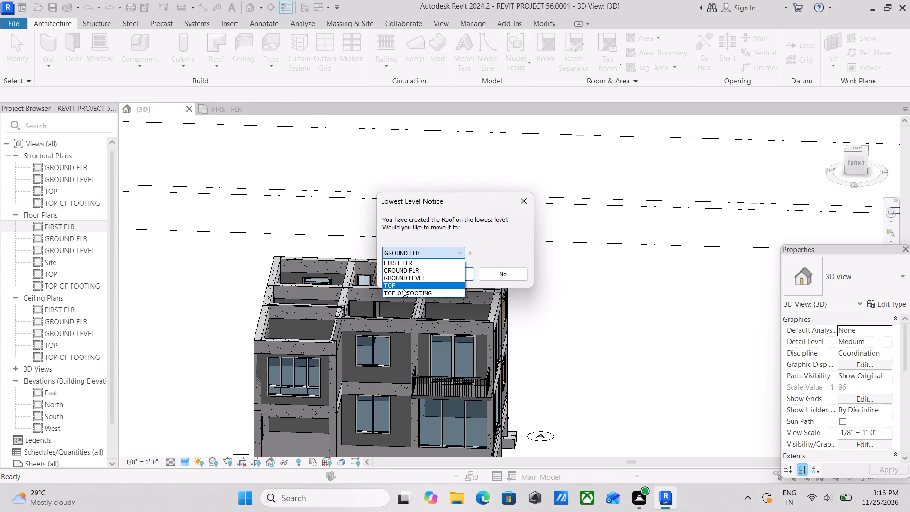
{"action": "left_click", "coordinate": [402, 286]}
{"action": "left_click", "coordinate": [441, 273]}
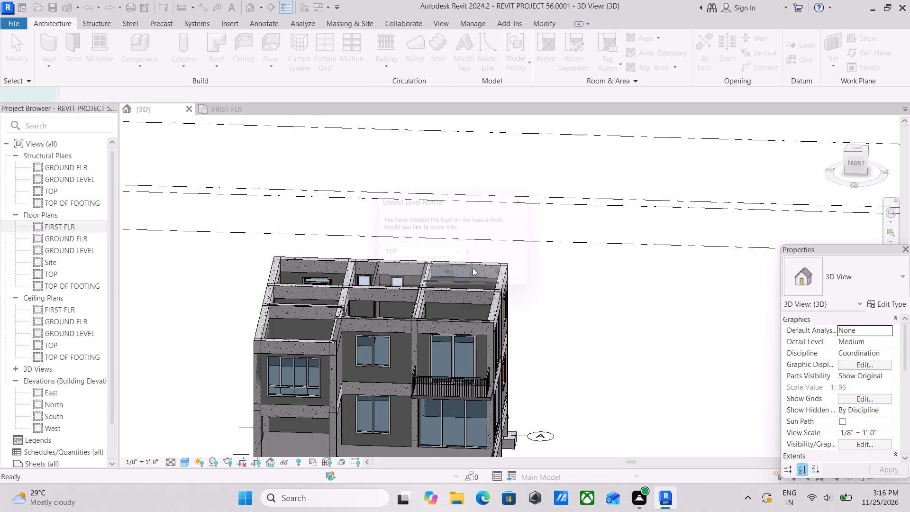
{"action": "left_click", "coordinate": [855, 148]}
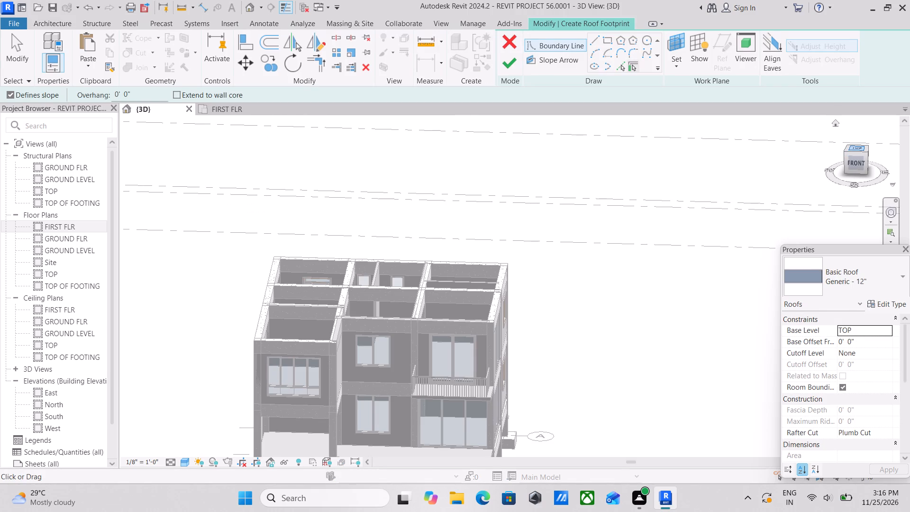
{"action": "scroll", "coordinate": [615, 281], "scroll_direction": "up", "scroll_amount": 7}
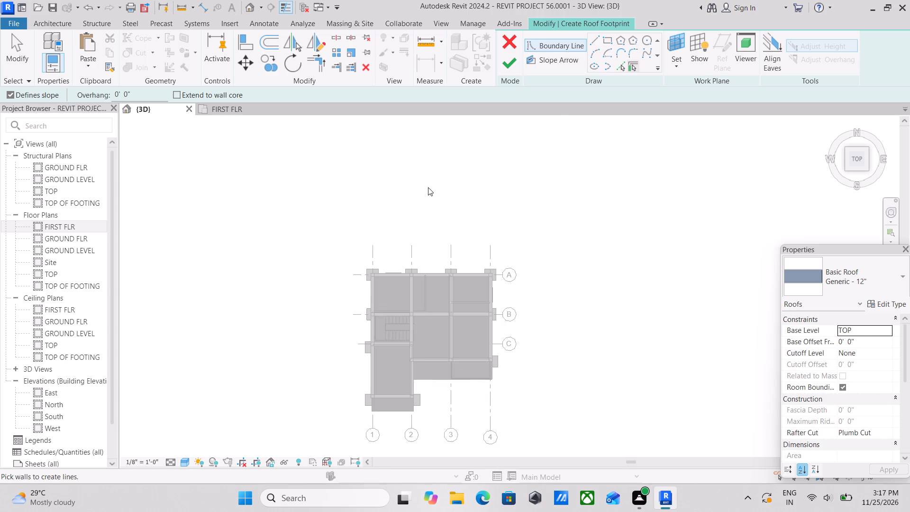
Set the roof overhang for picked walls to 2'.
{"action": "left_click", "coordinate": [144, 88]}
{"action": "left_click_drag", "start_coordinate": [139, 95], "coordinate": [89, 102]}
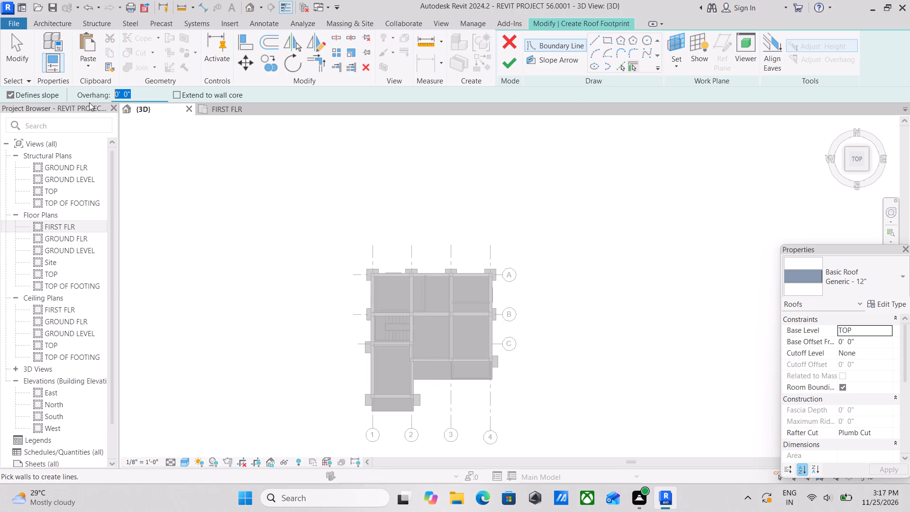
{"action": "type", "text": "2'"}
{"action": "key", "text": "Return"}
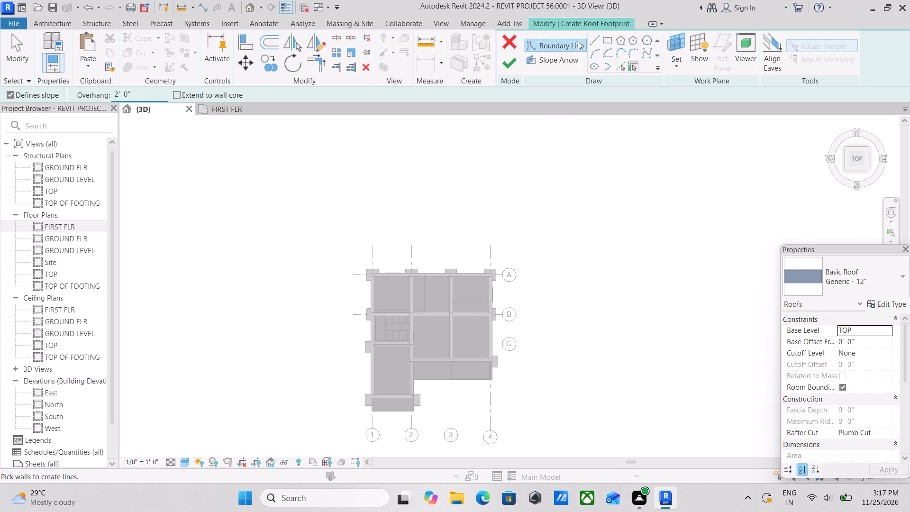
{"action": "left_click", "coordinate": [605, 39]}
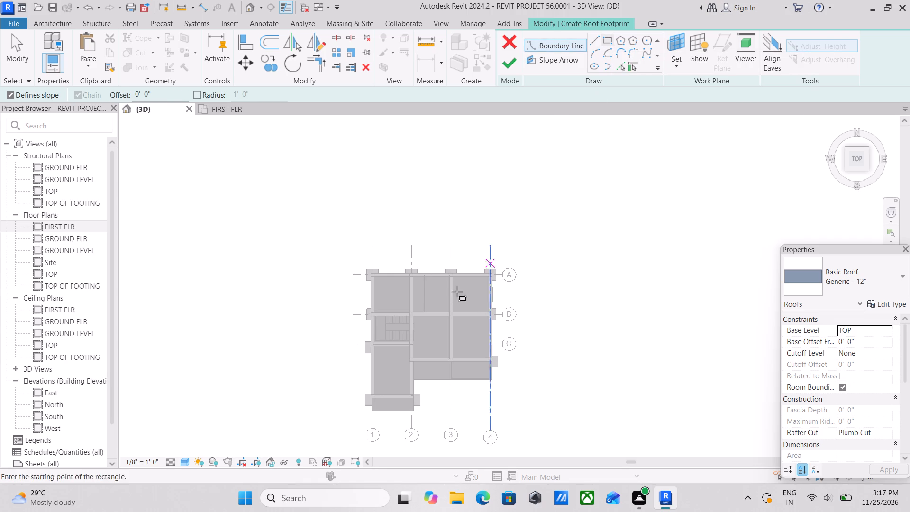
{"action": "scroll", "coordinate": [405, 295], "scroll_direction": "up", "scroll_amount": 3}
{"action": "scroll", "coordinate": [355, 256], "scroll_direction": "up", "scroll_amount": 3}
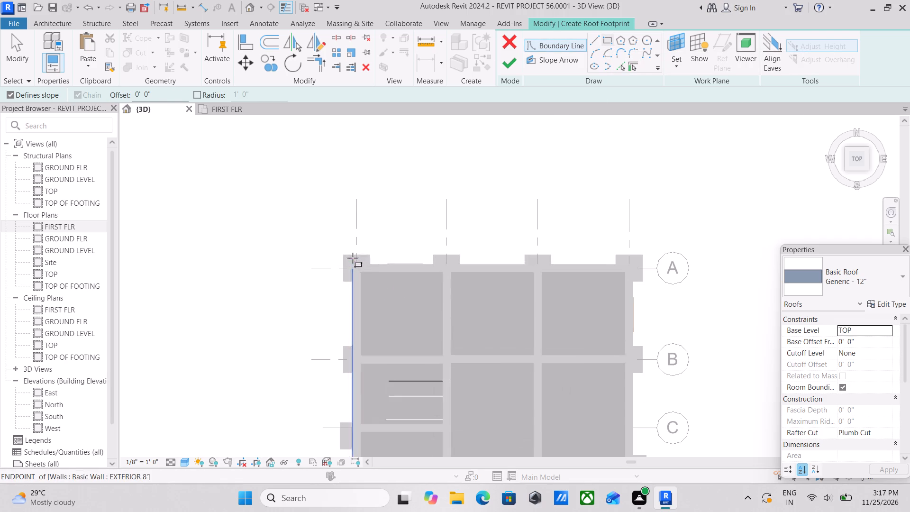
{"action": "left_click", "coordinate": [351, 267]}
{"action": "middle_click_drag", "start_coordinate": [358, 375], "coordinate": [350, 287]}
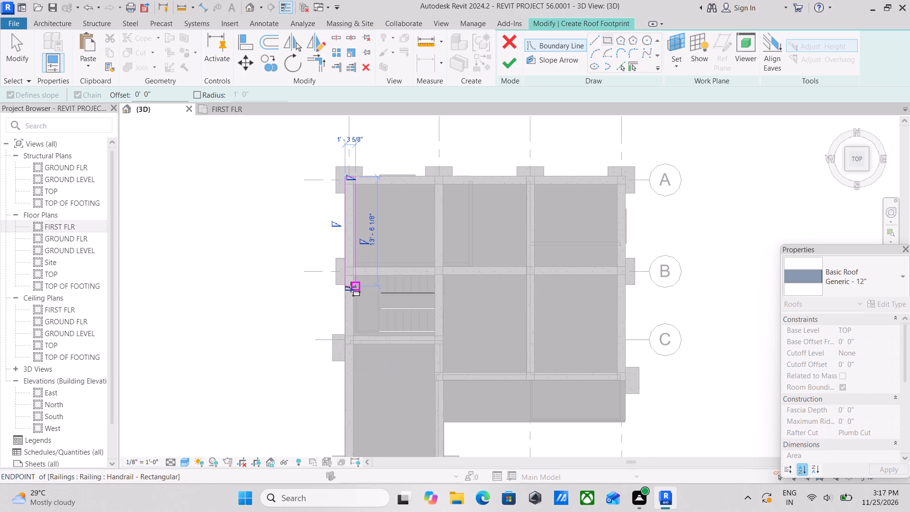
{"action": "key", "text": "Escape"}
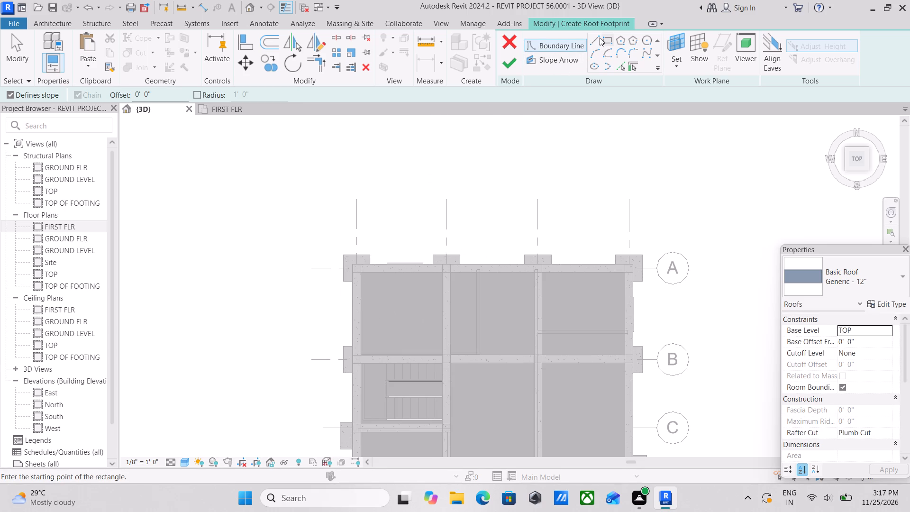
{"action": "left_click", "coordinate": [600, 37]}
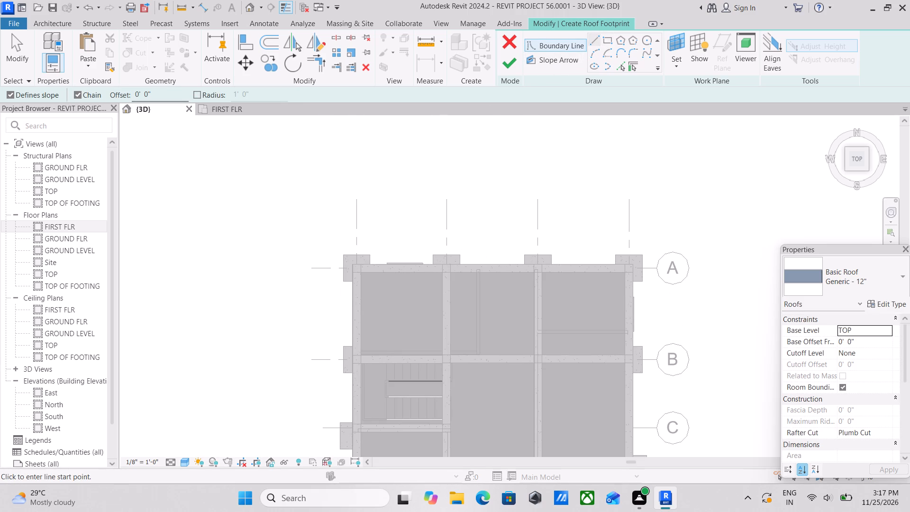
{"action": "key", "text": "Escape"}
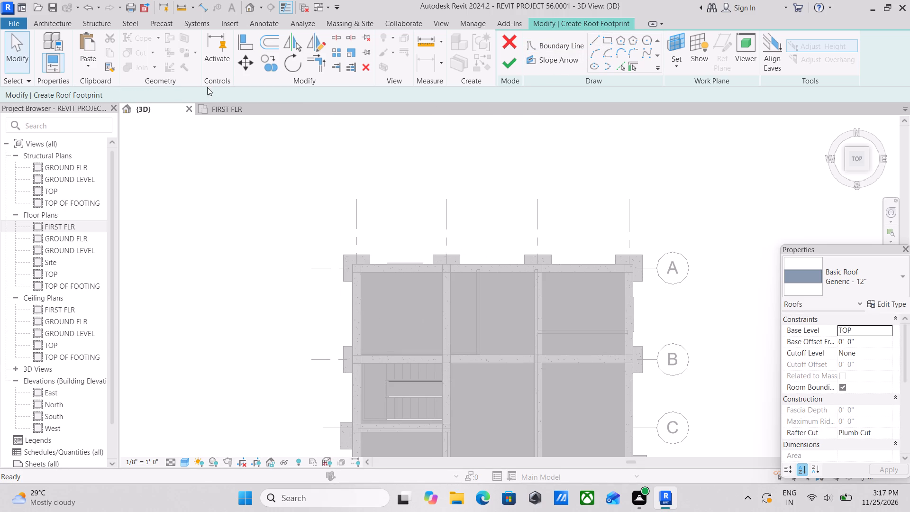
Draw boundary lines offset 2' outside the walls along grid 1, the front of the projecting bay and its return beside grid 2.
{"action": "left_click", "coordinate": [590, 38]}
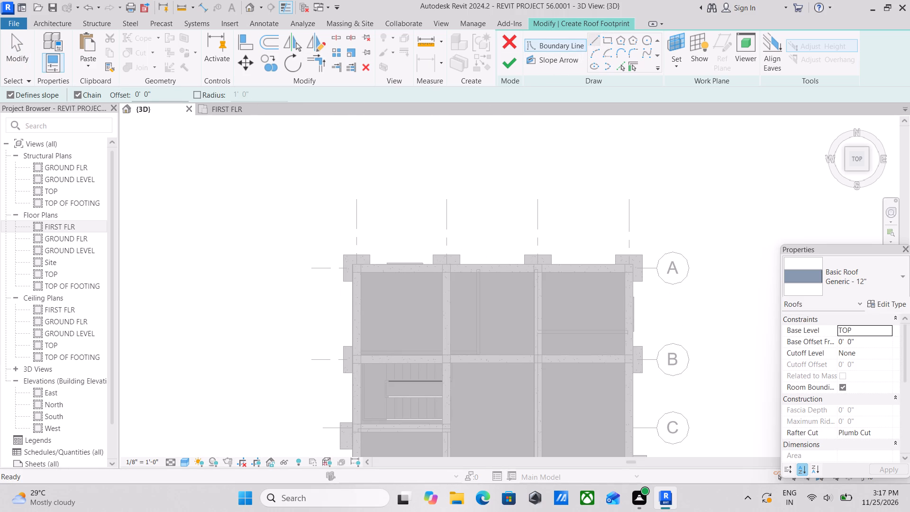
{"action": "left_click_drag", "start_coordinate": [160, 92], "coordinate": [110, 97]}
{"action": "key", "text": "2"}
{"action": "key", "text": "apostrophe"}
{"action": "key", "text": "Return"}
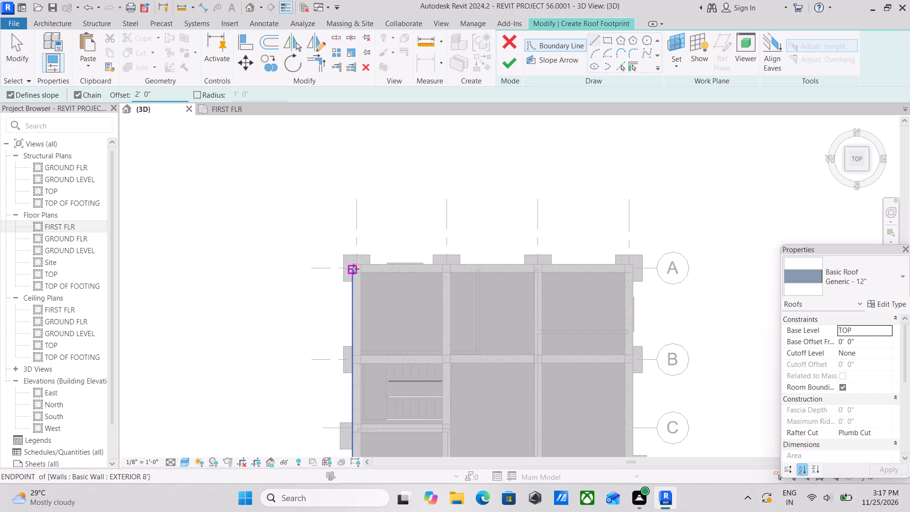
{"action": "left_click_drag", "start_coordinate": [349, 259], "coordinate": [350, 278]}
{"action": "key", "text": "space"}
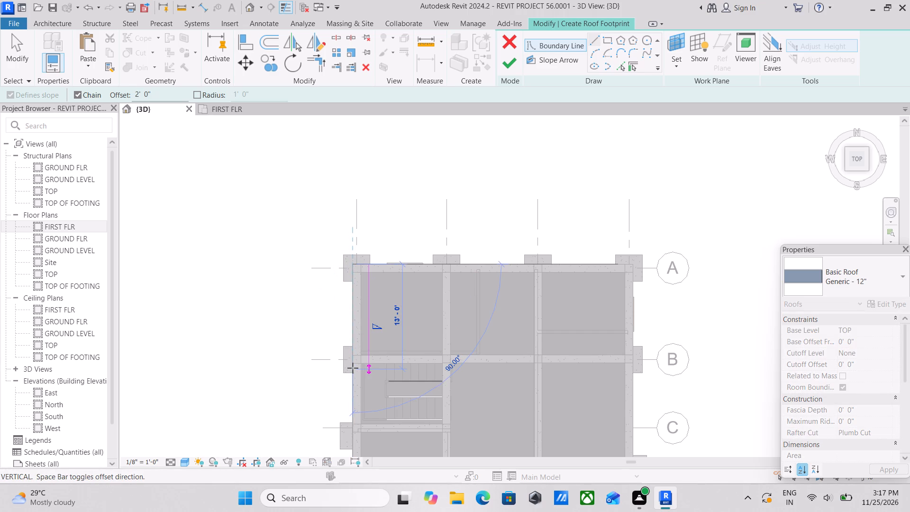
{"action": "middle_click_drag", "start_coordinate": [343, 392], "coordinate": [354, 227]}
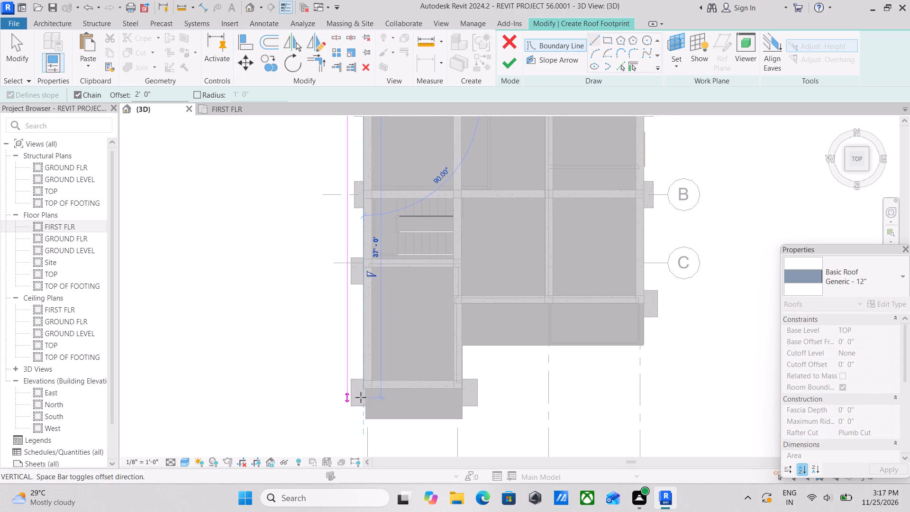
{"action": "left_click", "coordinate": [365, 388]}
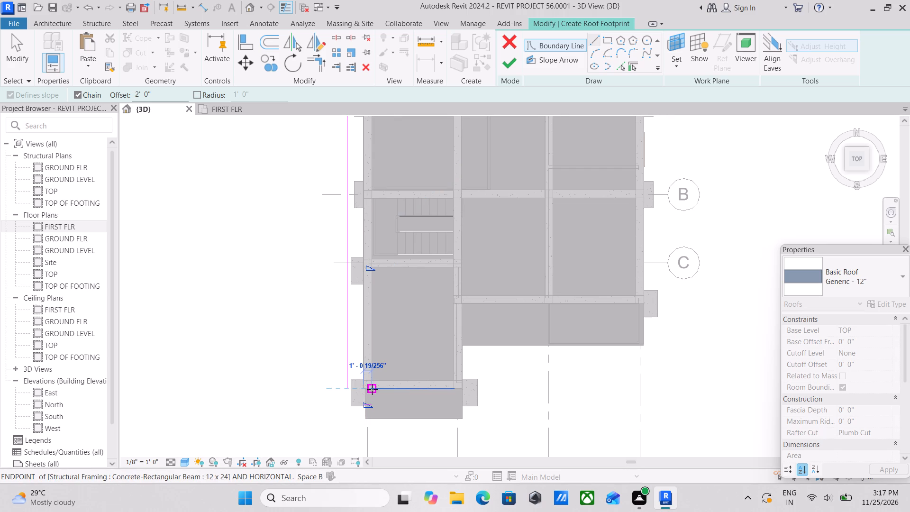
{"action": "left_click", "coordinate": [461, 388]}
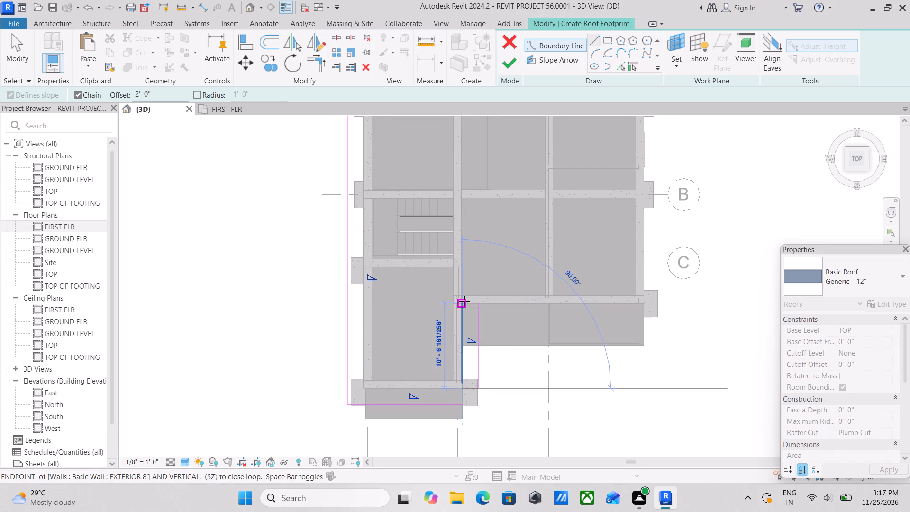
{"action": "left_click", "coordinate": [464, 301]}
Close the roof boundary with 2' offset lines along the front wall to grid 4, up grid 4 and along the rear wall.
{"action": "middle_click_drag", "start_coordinate": [553, 302], "coordinate": [463, 327]}
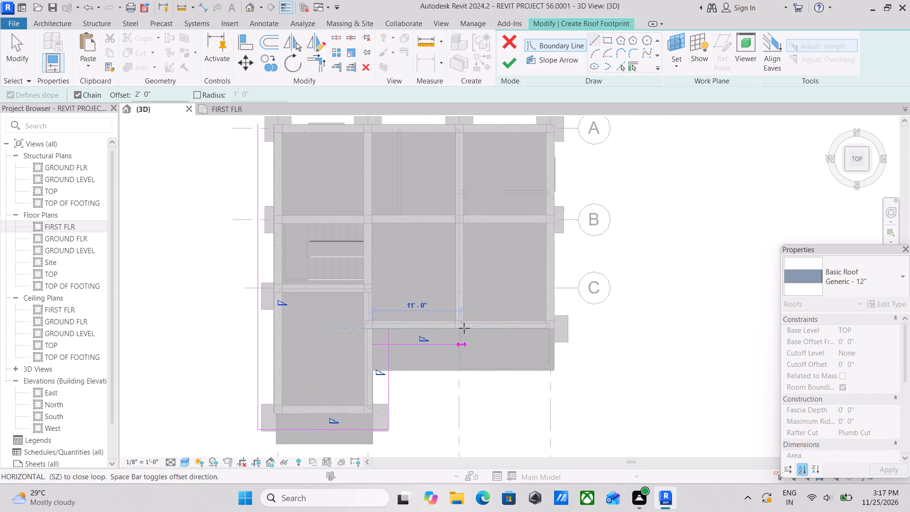
{"action": "left_click", "coordinate": [552, 328]}
{"action": "middle_click_drag", "start_coordinate": [557, 314], "coordinate": [566, 409]}
{"action": "middle_click_drag", "start_coordinate": [588, 250], "coordinate": [574, 329]}
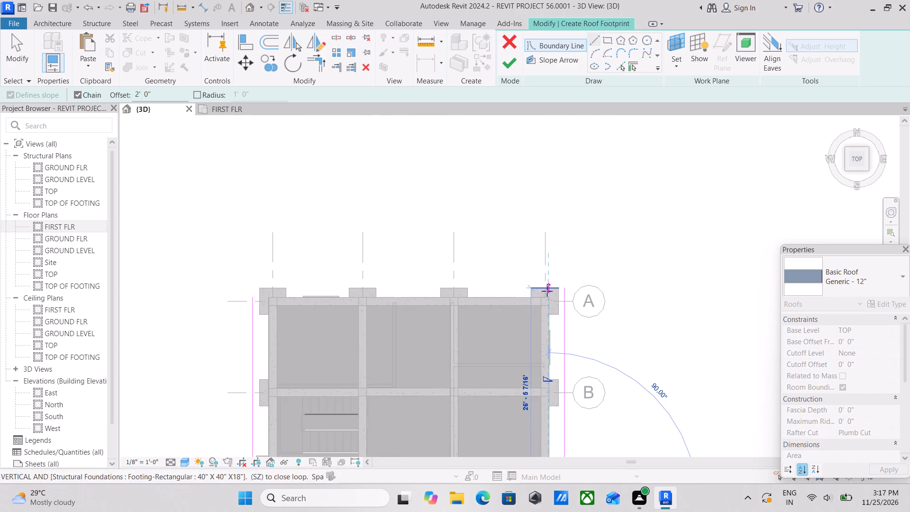
{"action": "left_click", "coordinate": [549, 297]}
{"action": "middle_click_drag", "start_coordinate": [428, 293], "coordinate": [485, 298]}
{"action": "left_click", "coordinate": [325, 302]}
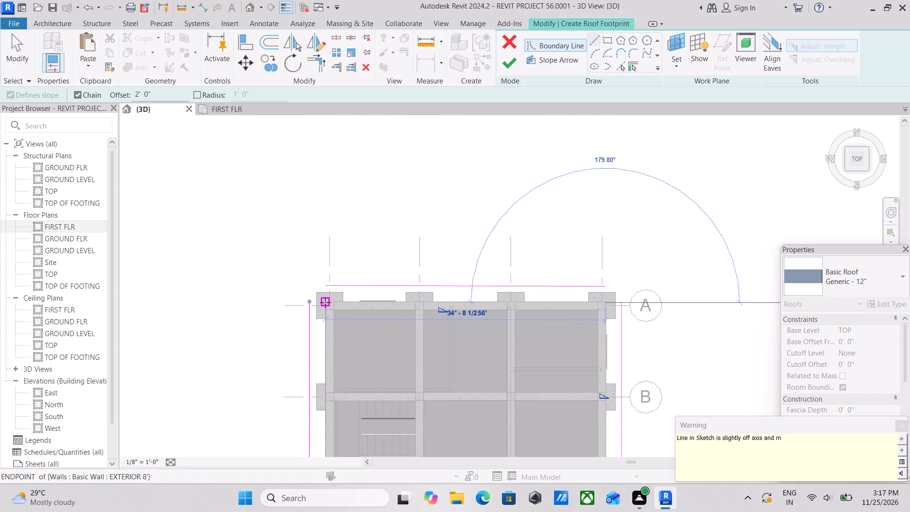
{"action": "key", "text": "Escape"}
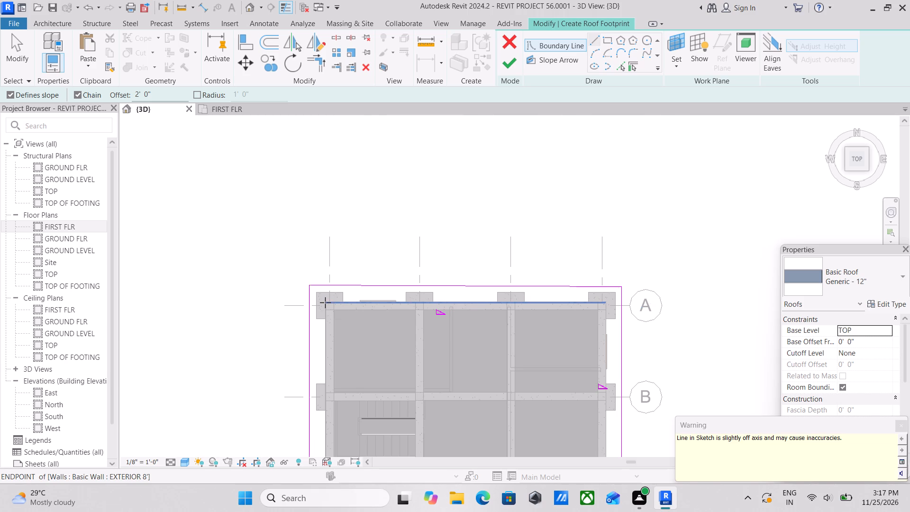
{"action": "scroll", "coordinate": [360, 288], "scroll_direction": "down", "scroll_amount": 3}
{"action": "key", "text": "Escape"}
Duplicate the Generic - 12" basic roof type under the name ROOFING 6".
{"action": "scroll", "coordinate": [355, 367], "scroll_direction": "down", "scroll_amount": 2}
{"action": "middle_click_drag", "start_coordinate": [355, 367], "coordinate": [382, 211]}
{"action": "scroll", "coordinate": [397, 273], "scroll_direction": "up", "scroll_amount": 2}
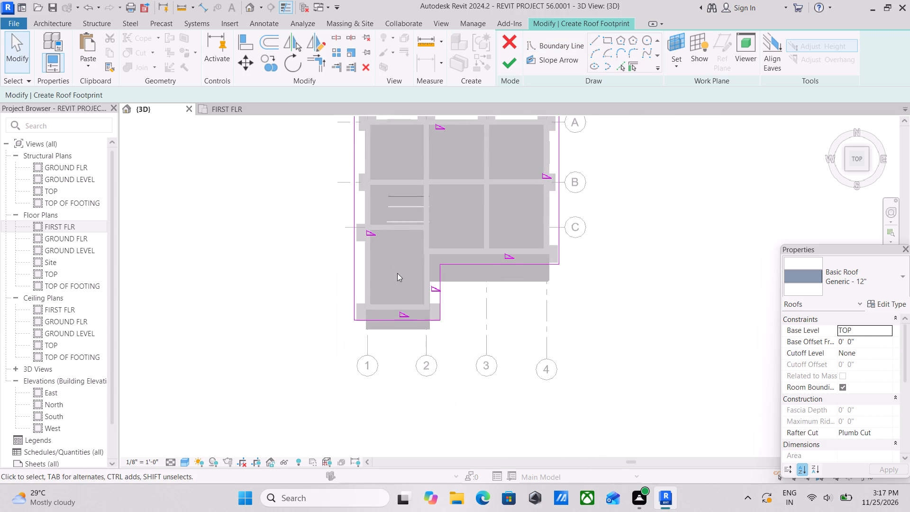
{"action": "scroll", "coordinate": [397, 273], "scroll_direction": "up", "scroll_amount": 1}
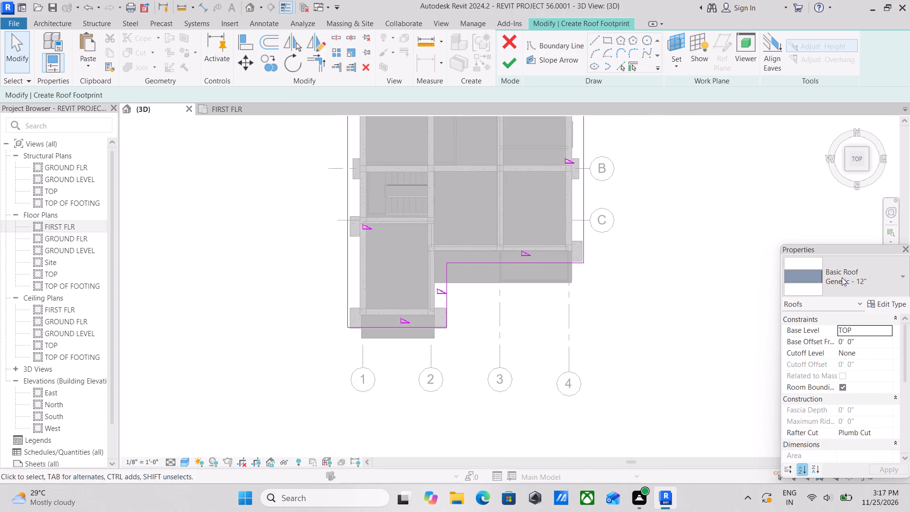
{"action": "left_click", "coordinate": [896, 305]}
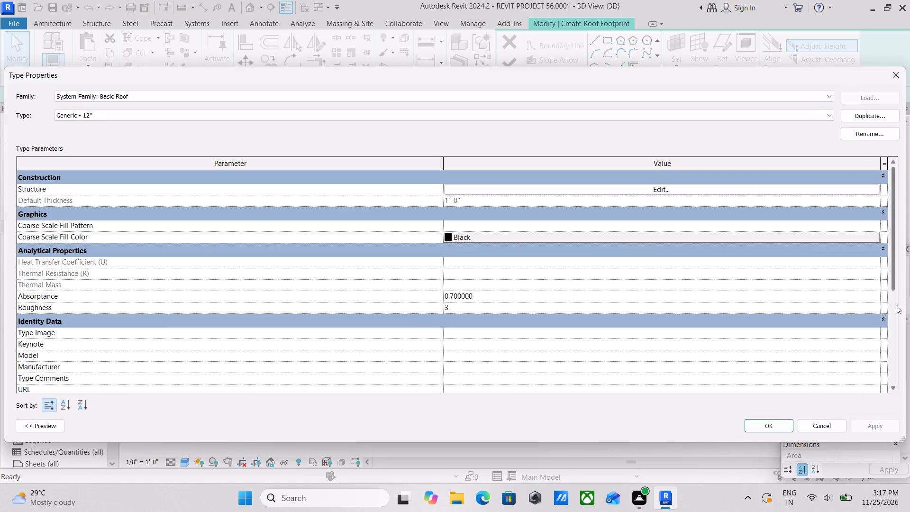
{"action": "left_click", "coordinate": [864, 115]}
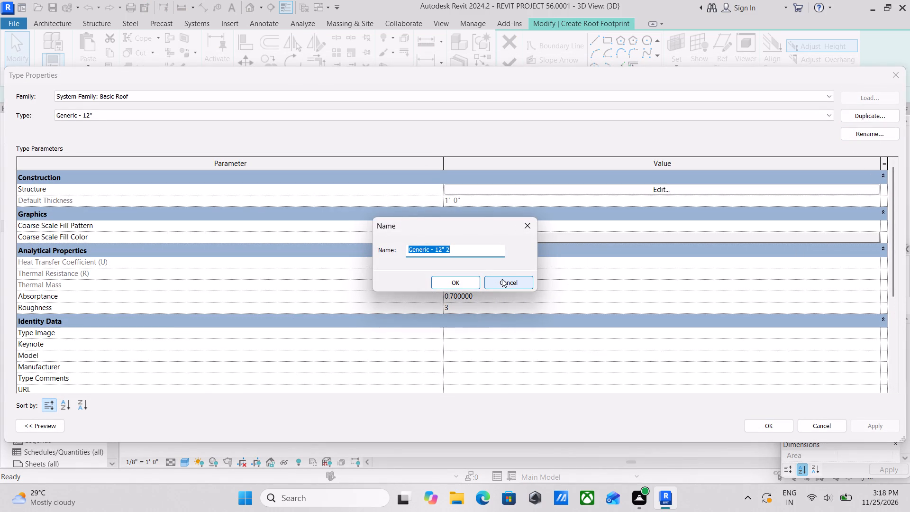
{"action": "type", "text": "ROOFI"}
{"action": "type", "text": "NG"}
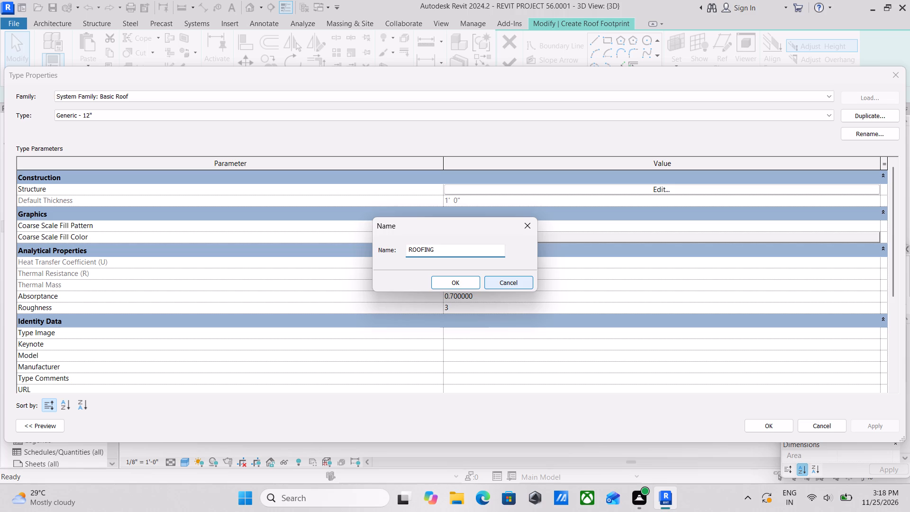
{"action": "key", "text": "space"}
{"action": "key", "text": "6"}
{"action": "key", "text": "shift+quotedbl"}
{"action": "left_click", "coordinate": [439, 281]}
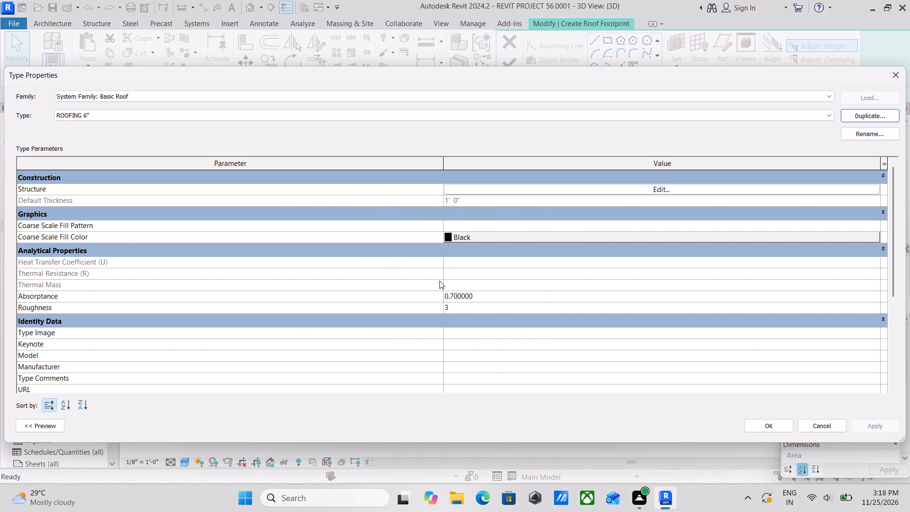
Set the Structure layer thickness of the ROOFING 6" roof type to 6".
{"action": "left_click", "coordinate": [633, 190]}
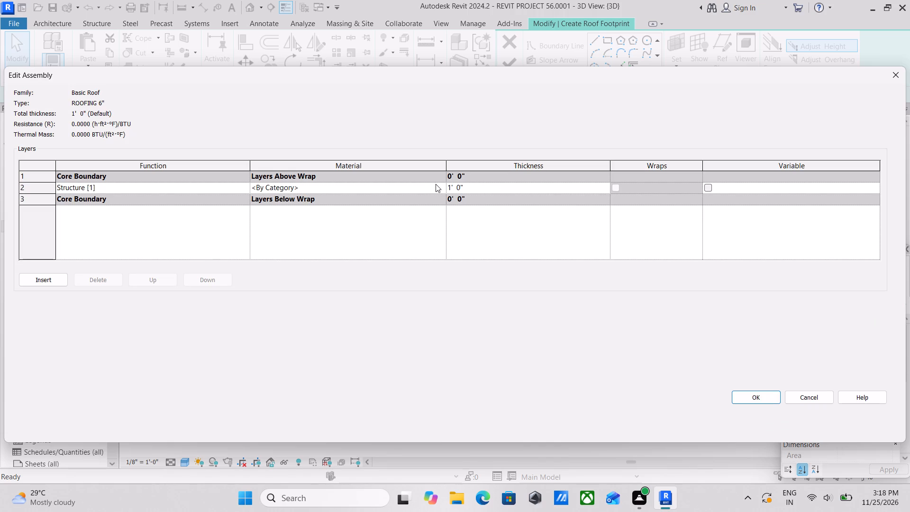
{"action": "left_click", "coordinate": [484, 185]}
{"action": "key", "text": "6"}
{"action": "key", "text": "shift+quotedbl"}
Create a new material for the roof's Structure layer and name it ROOFING 6".
{"action": "left_click", "coordinate": [428, 183]}
{"action": "left_click", "coordinate": [442, 185]}
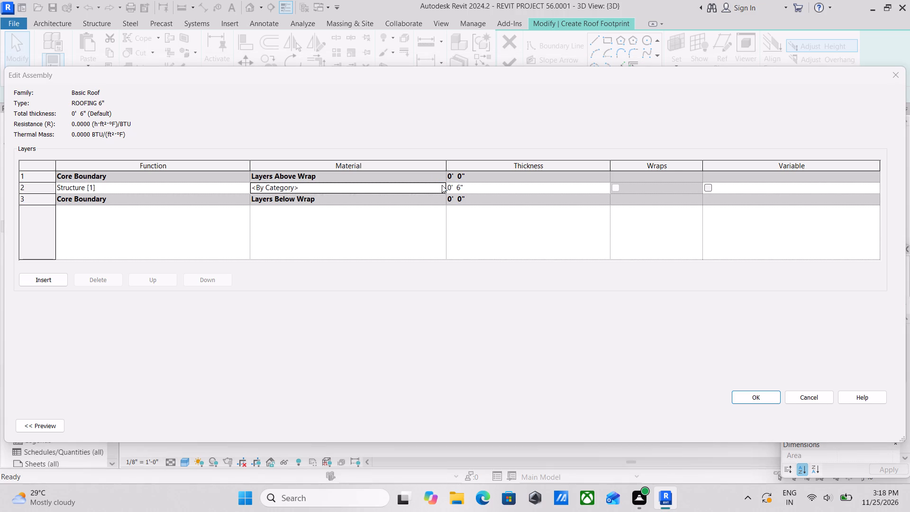
{"action": "left_click", "coordinate": [308, 366]}
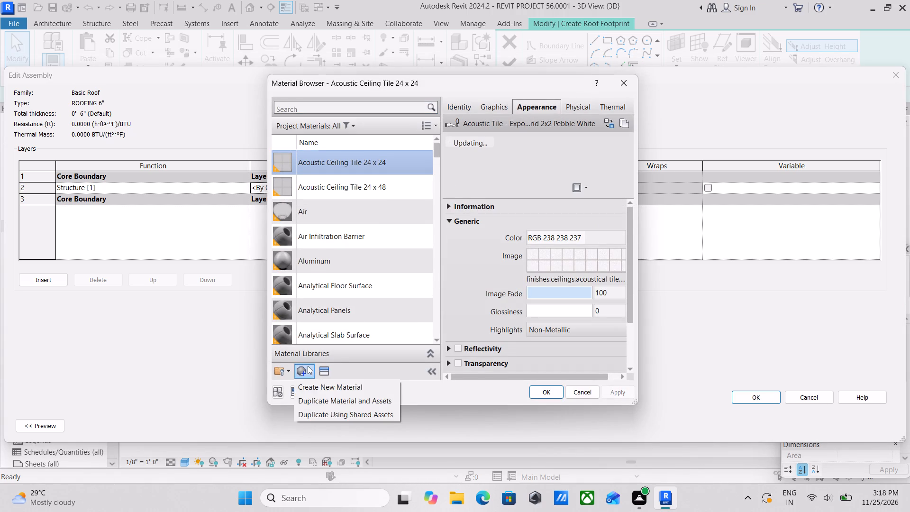
{"action": "left_click", "coordinate": [314, 387]}
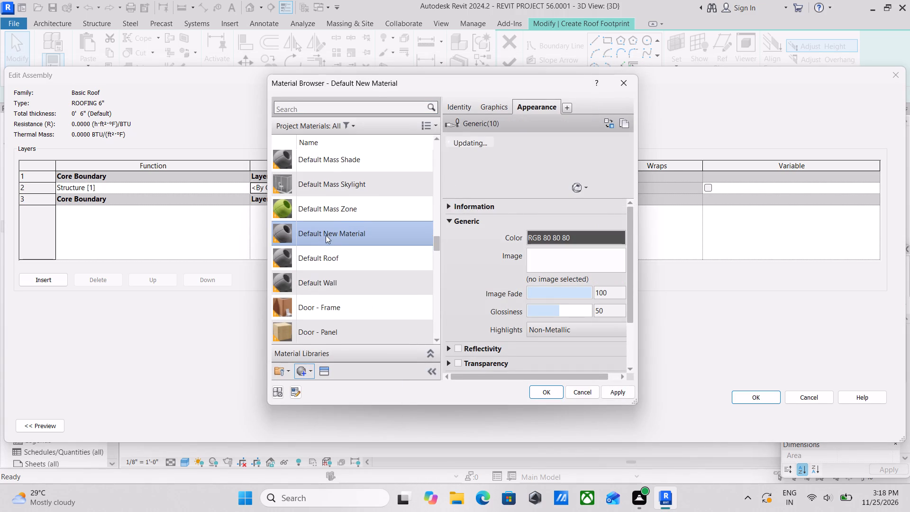
{"action": "right_click", "coordinate": [326, 235]}
{"action": "left_click", "coordinate": [342, 280]}
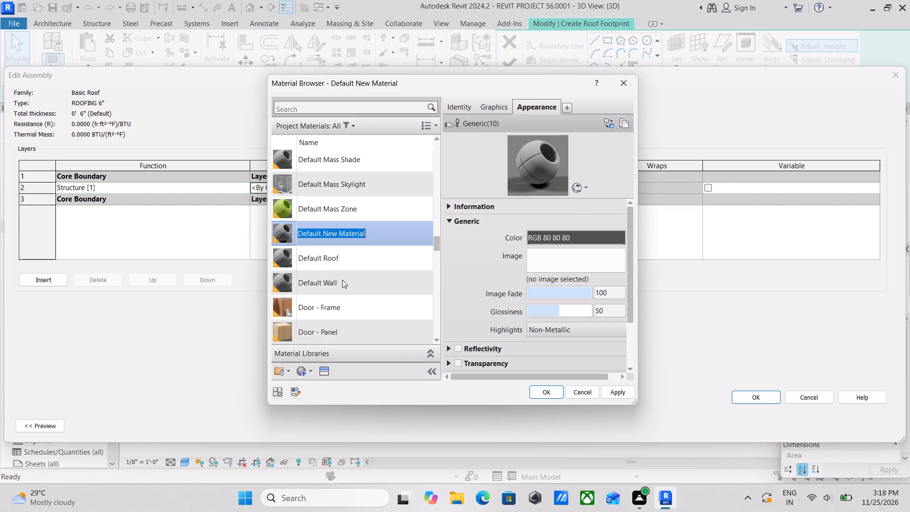
{"action": "type", "text": "ROOFI"}
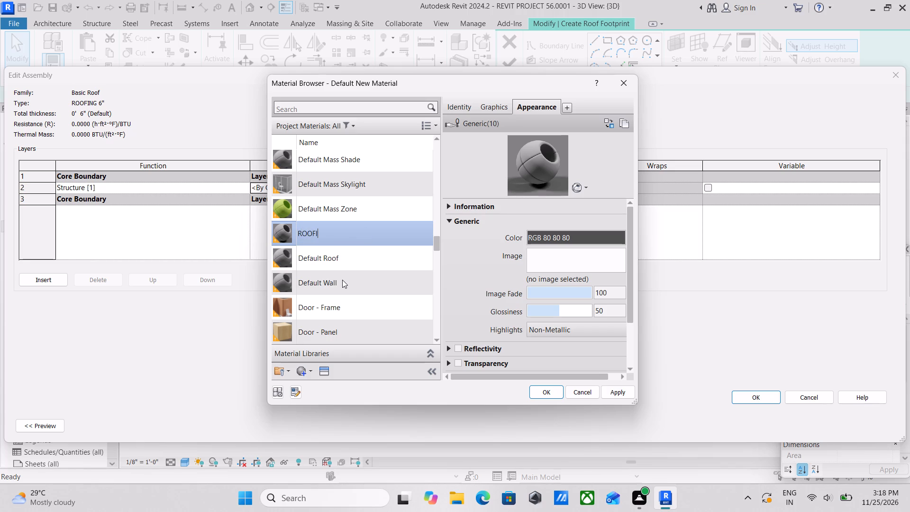
{"action": "key", "text": "n"}
{"action": "type", "text": "G"}
{"action": "key", "text": "space"}
{"action": "key", "text": "6"}
{"action": "key", "text": "shift+quotedbl"}
Open the Roofing category of the Appearance Library assets for the ROOFING 6" material.
{"action": "left_click", "coordinate": [330, 368]}
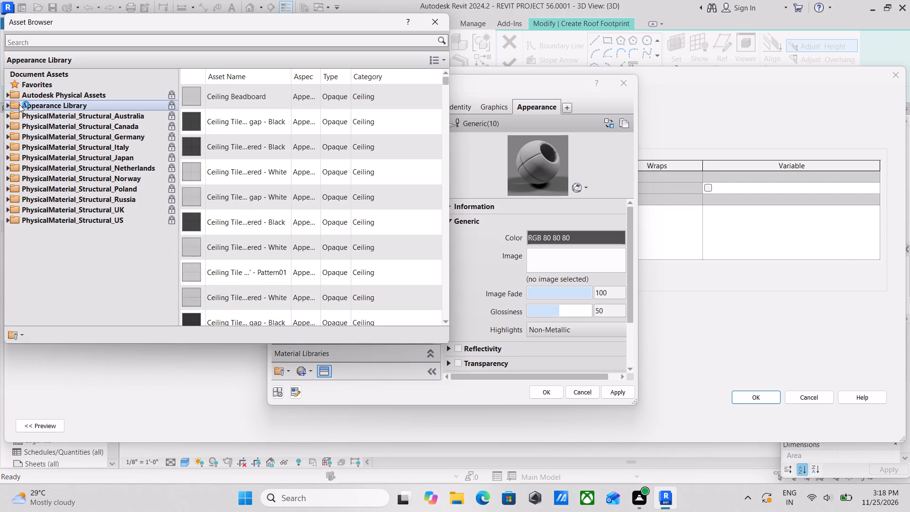
{"action": "left_click", "coordinate": [13, 105]}
{"action": "left_click", "coordinate": [7, 105]}
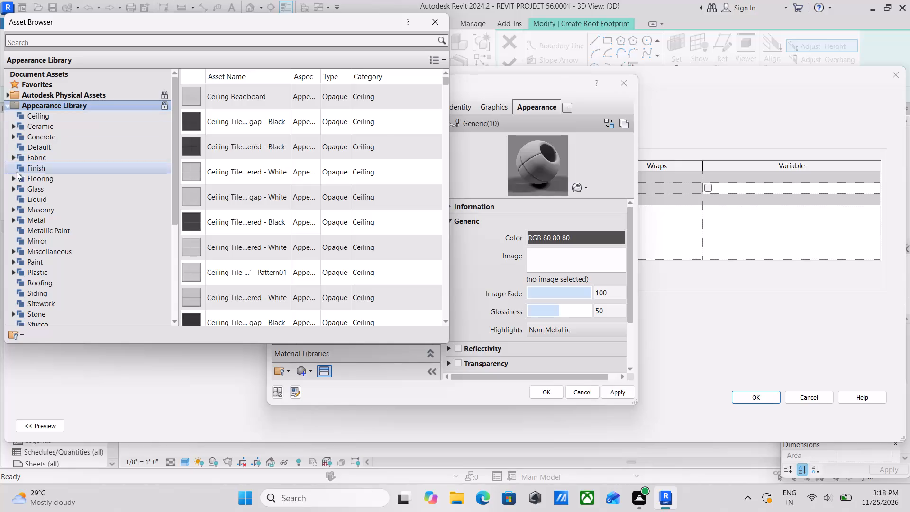
{"action": "scroll", "coordinate": [39, 202], "scroll_direction": "down", "scroll_amount": 5}
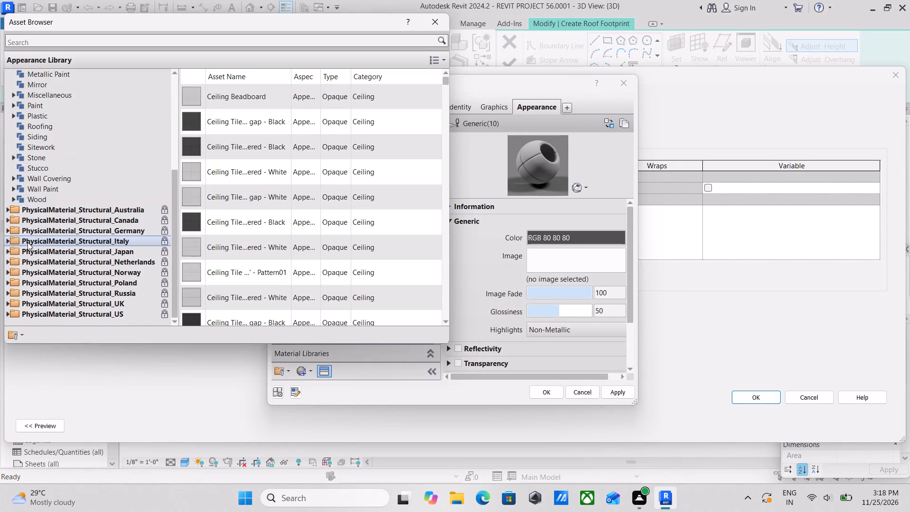
{"action": "scroll", "coordinate": [18, 185], "scroll_direction": "up", "scroll_amount": 1}
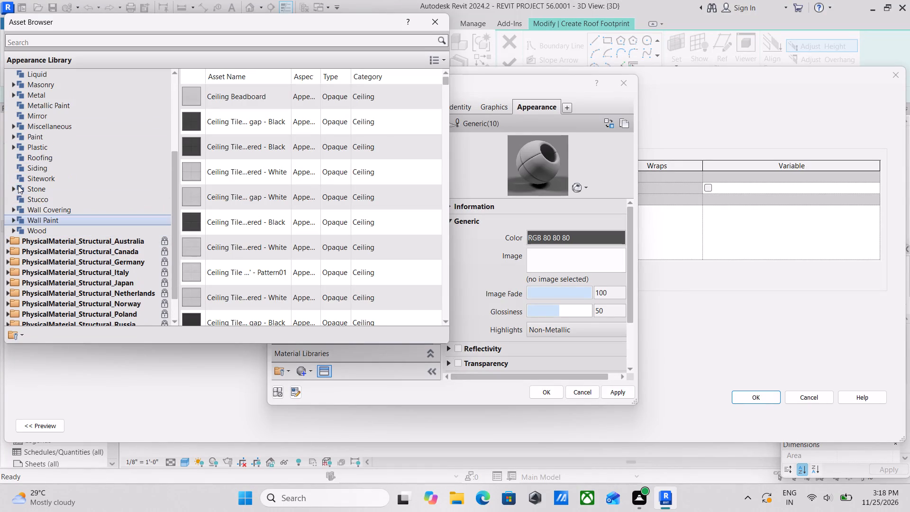
{"action": "scroll", "coordinate": [18, 185], "scroll_direction": "up", "scroll_amount": 1}
{"action": "scroll", "coordinate": [39, 234], "scroll_direction": "down", "scroll_amount": 1}
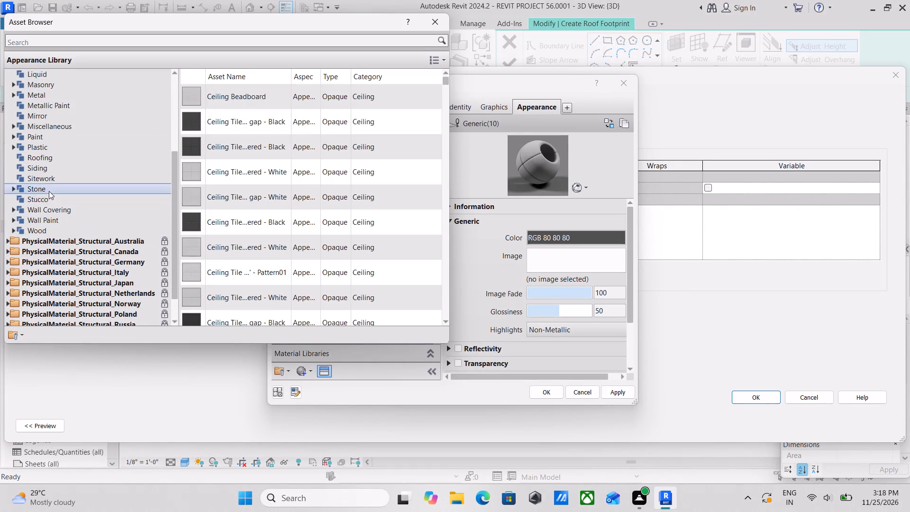
{"action": "scroll", "coordinate": [41, 212], "scroll_direction": "up", "scroll_amount": 1}
{"action": "scroll", "coordinate": [37, 237], "scroll_direction": "down", "scroll_amount": 1}
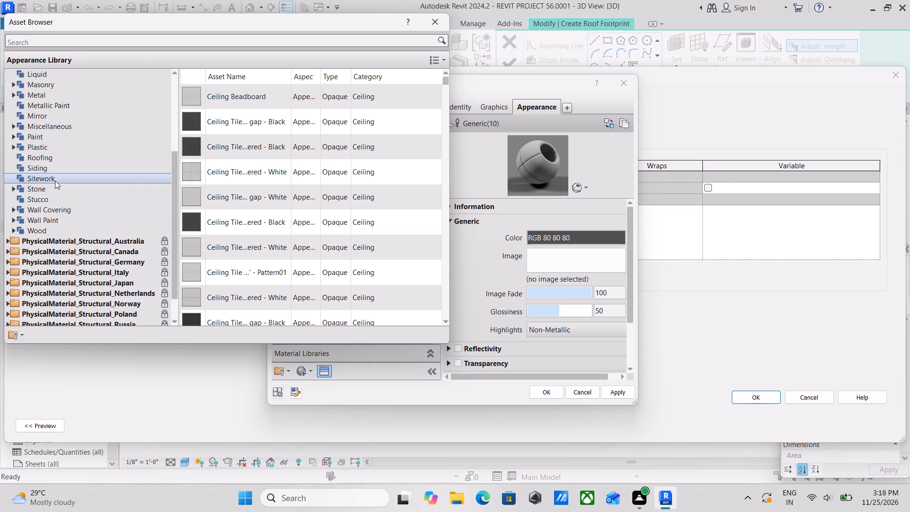
{"action": "double_click", "coordinate": [37, 157]}
{"action": "scroll", "coordinate": [215, 219], "scroll_direction": "down", "scroll_amount": 3}
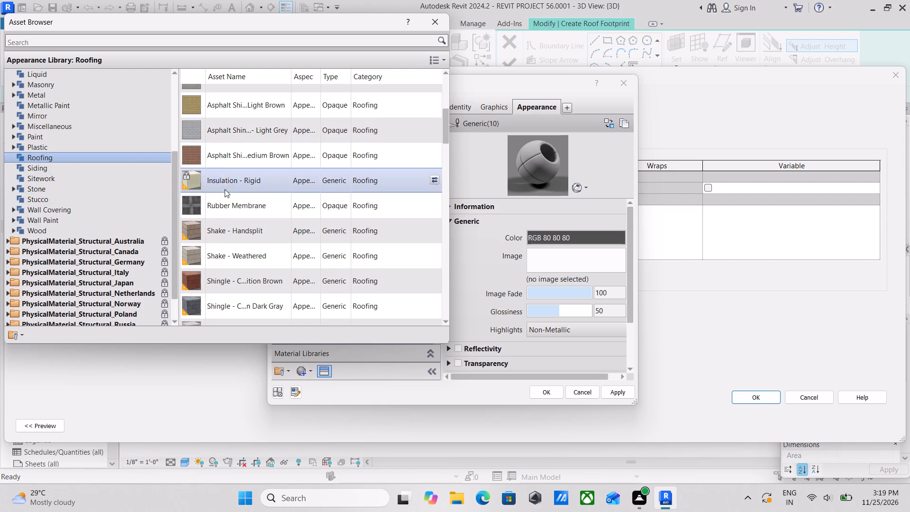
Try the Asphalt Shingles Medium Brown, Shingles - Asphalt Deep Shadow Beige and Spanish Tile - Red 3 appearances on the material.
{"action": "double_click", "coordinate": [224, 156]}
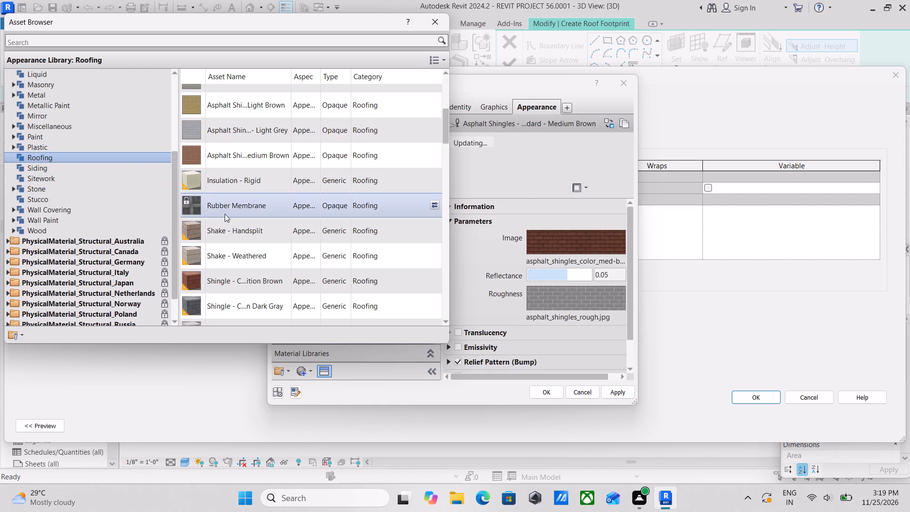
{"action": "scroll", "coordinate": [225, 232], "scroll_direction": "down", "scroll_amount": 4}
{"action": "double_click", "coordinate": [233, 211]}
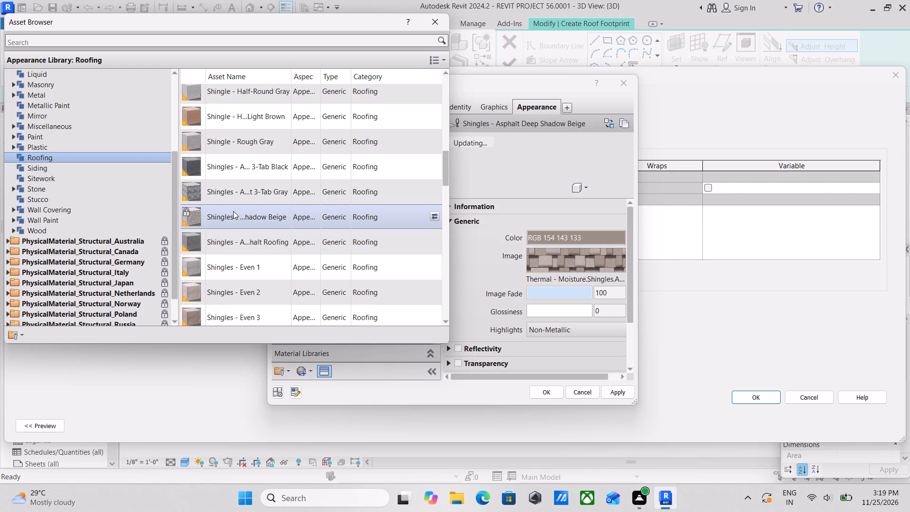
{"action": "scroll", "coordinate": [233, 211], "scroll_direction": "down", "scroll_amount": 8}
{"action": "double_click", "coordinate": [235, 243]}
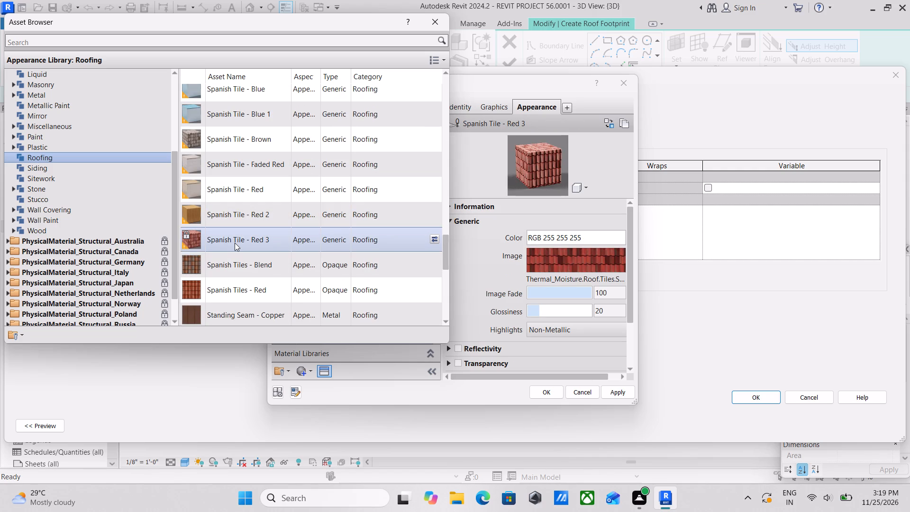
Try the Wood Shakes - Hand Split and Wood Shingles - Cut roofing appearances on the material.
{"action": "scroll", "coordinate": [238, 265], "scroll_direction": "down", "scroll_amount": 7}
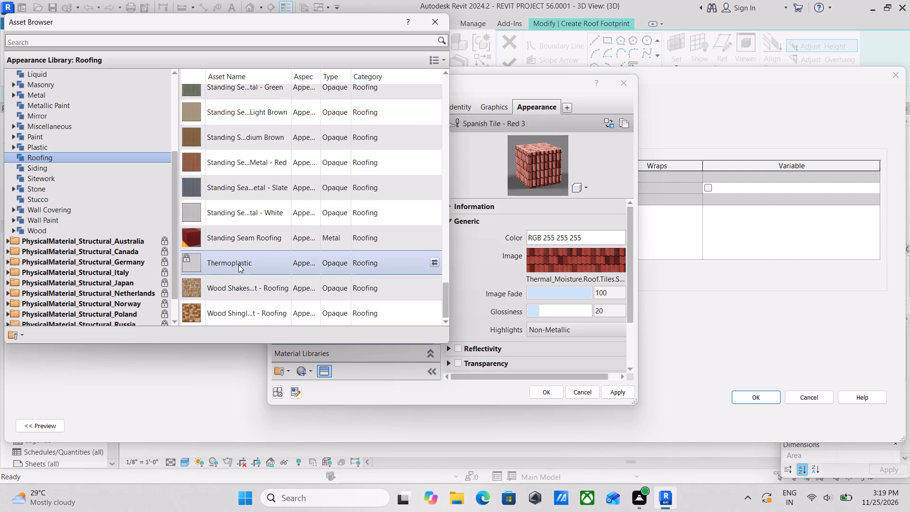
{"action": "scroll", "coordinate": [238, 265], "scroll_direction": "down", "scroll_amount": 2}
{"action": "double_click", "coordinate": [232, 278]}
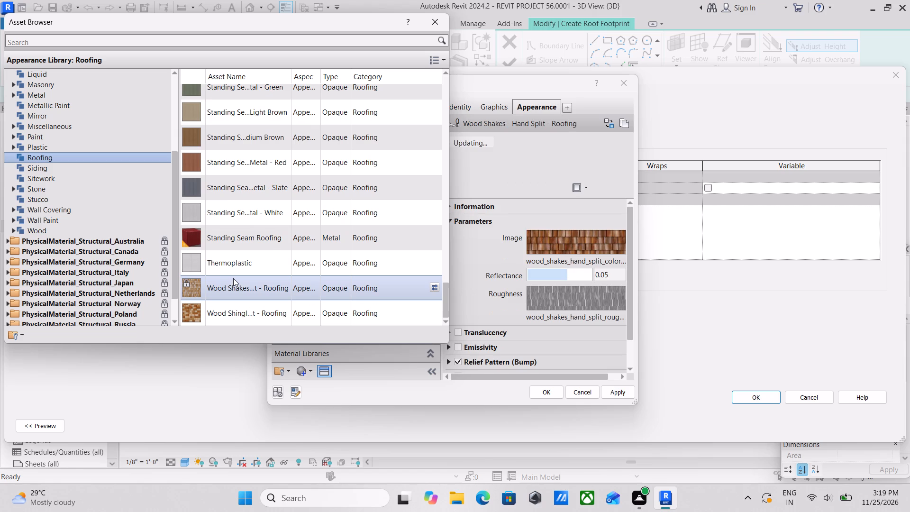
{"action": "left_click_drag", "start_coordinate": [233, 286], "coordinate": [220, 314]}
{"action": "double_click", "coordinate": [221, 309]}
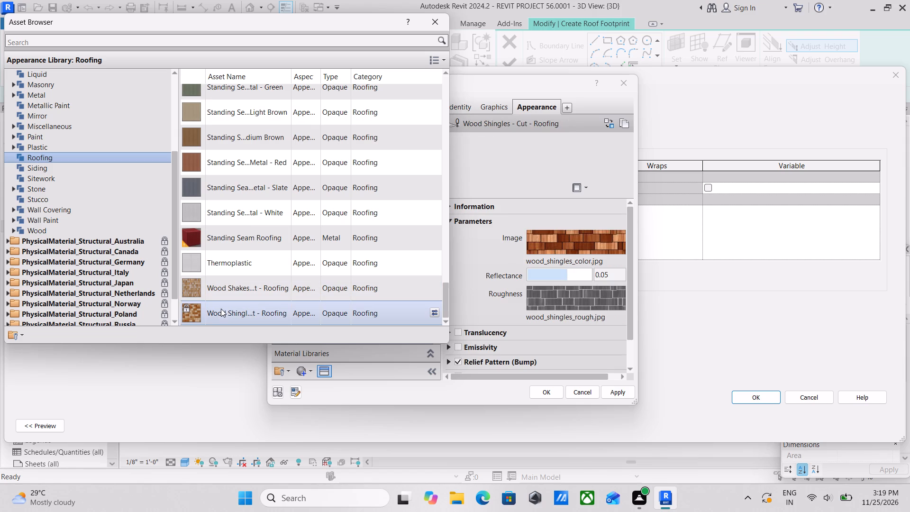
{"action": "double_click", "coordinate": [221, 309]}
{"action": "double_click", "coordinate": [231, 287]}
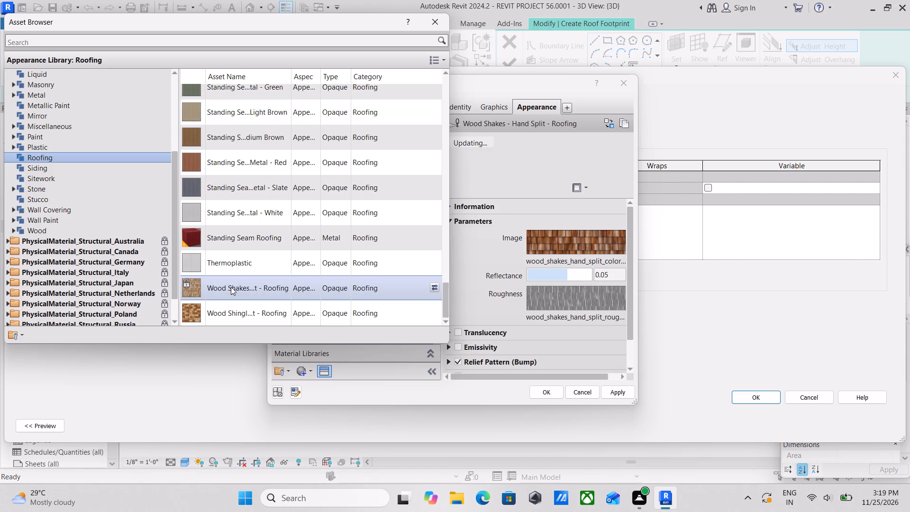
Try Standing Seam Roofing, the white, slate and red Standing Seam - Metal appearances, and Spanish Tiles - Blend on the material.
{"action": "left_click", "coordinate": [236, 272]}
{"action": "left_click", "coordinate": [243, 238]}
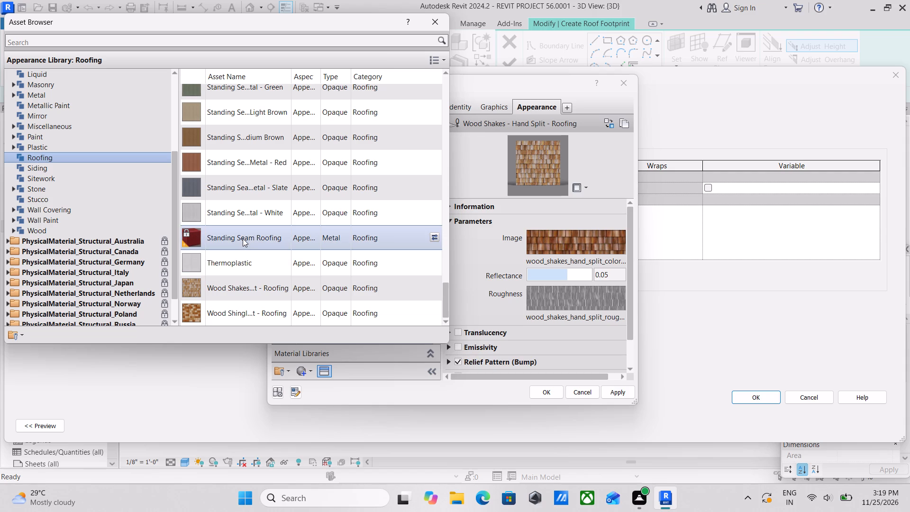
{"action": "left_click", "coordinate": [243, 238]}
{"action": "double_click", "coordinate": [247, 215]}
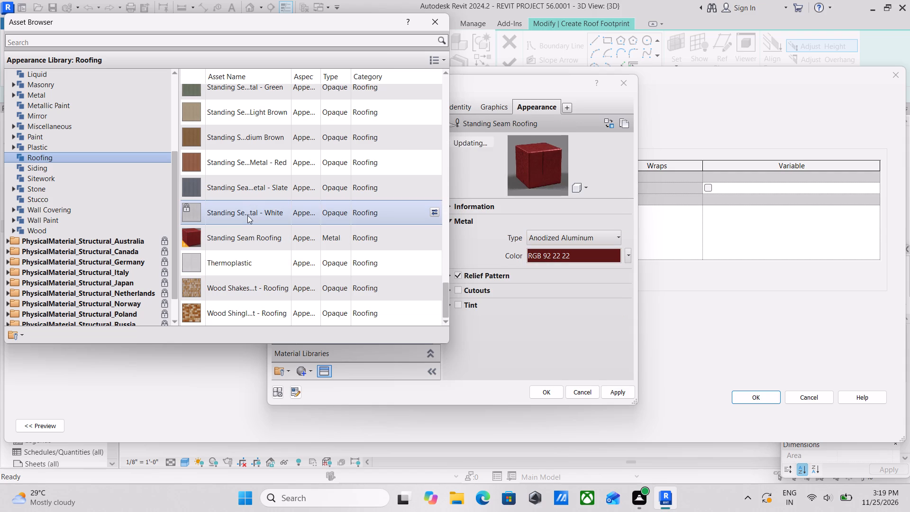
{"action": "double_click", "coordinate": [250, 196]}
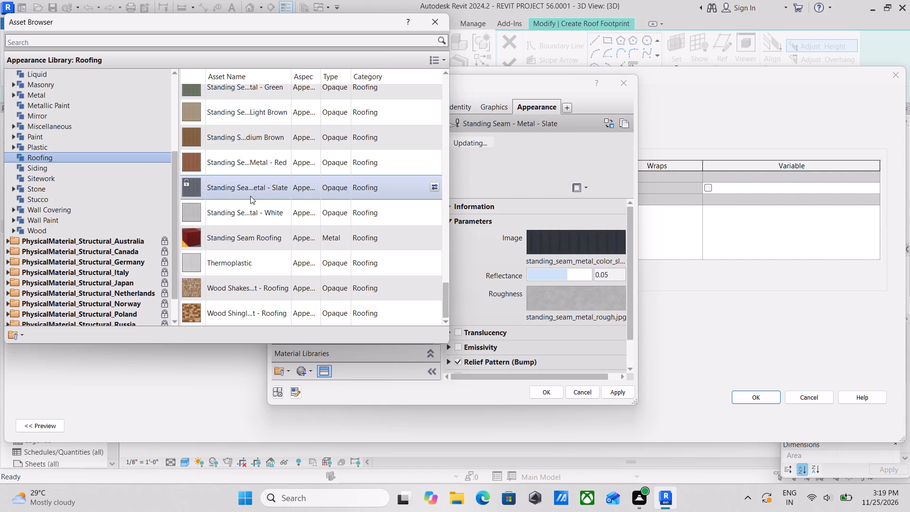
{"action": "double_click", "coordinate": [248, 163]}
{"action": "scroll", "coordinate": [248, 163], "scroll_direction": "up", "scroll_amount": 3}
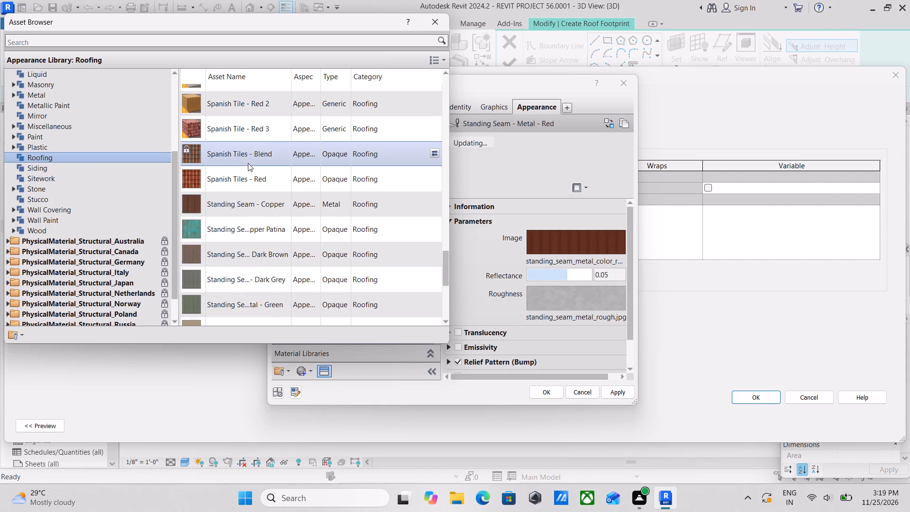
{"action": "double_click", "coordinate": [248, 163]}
Assign the Spanish Tile - Red 3 appearance to the ROOFING 6" material and accept the material and layer assembly.
{"action": "scroll", "coordinate": [248, 163], "scroll_direction": "up", "scroll_amount": 2}
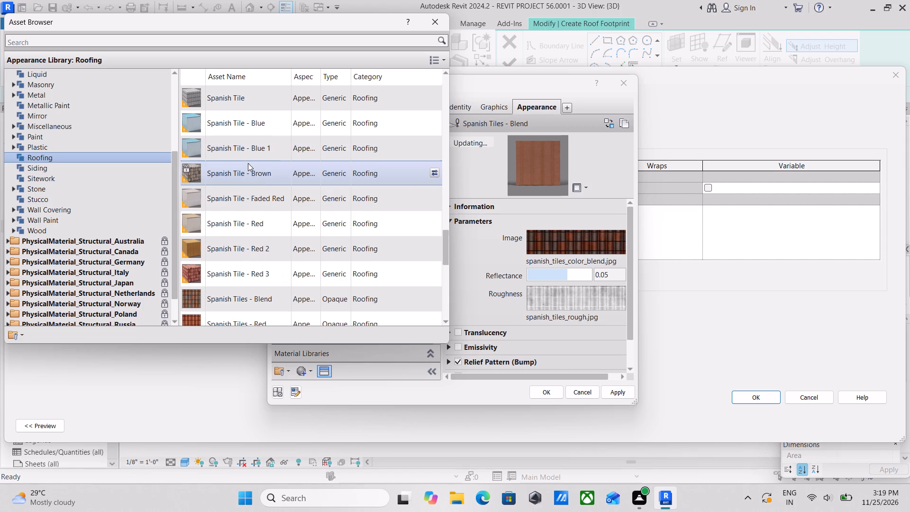
{"action": "double_click", "coordinate": [222, 273]}
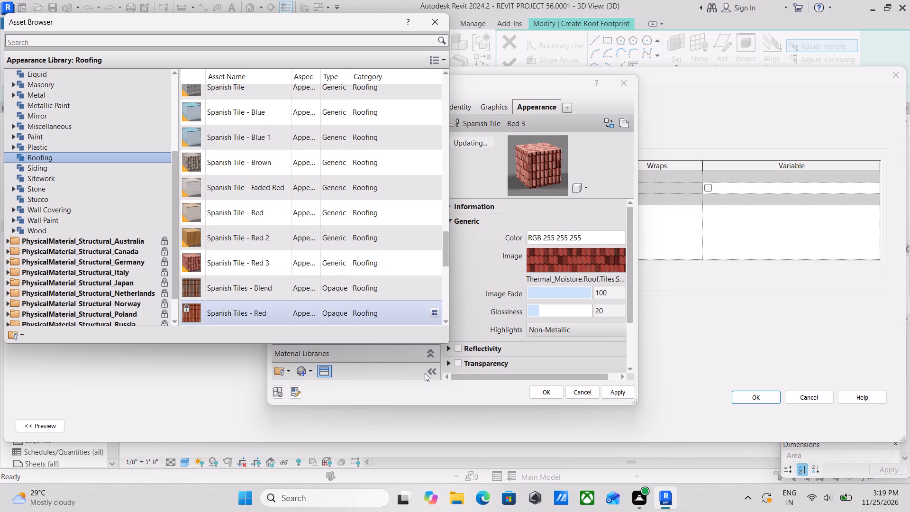
{"action": "left_click", "coordinate": [619, 393]}
{"action": "left_click", "coordinate": [543, 389]}
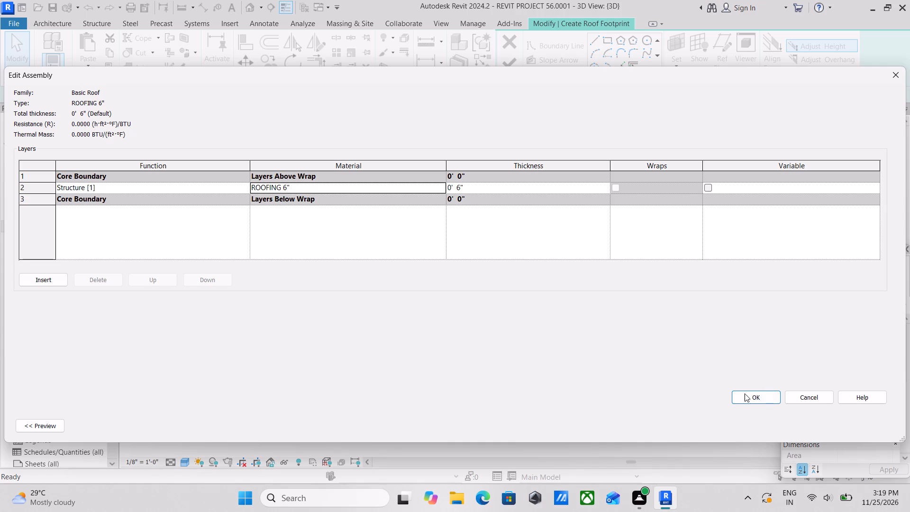
{"action": "left_click", "coordinate": [765, 394]}
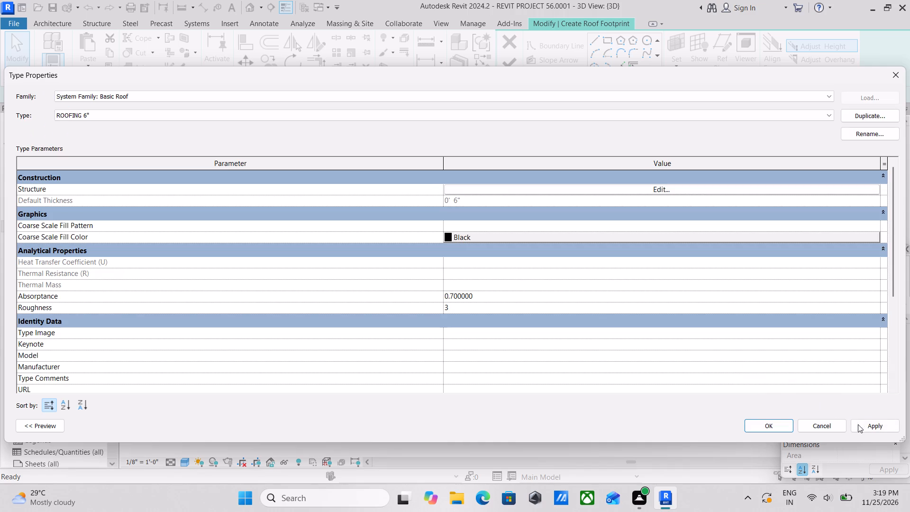
Apply the ROOFING 6" type properties and finish the roof footprint sketch to generate the roof.
{"action": "left_click", "coordinate": [869, 429]}
{"action": "left_click", "coordinate": [769, 421]}
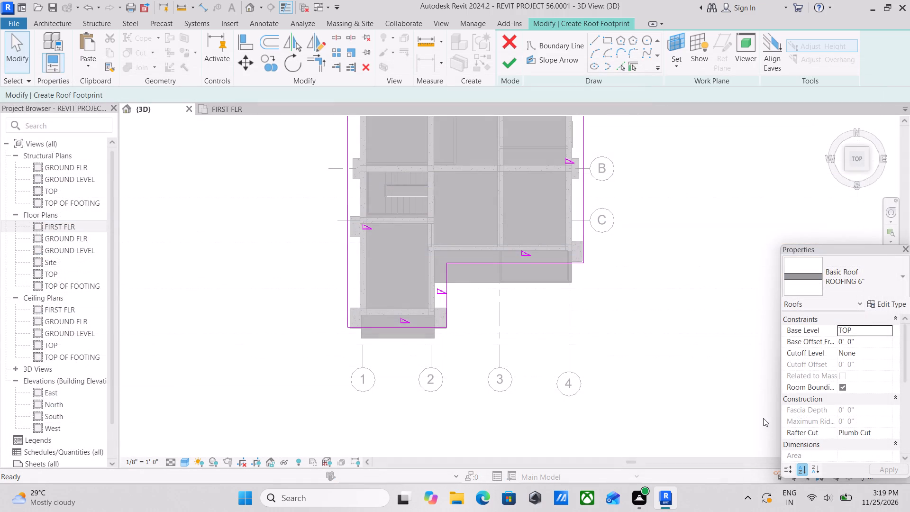
{"action": "left_click", "coordinate": [510, 62]}
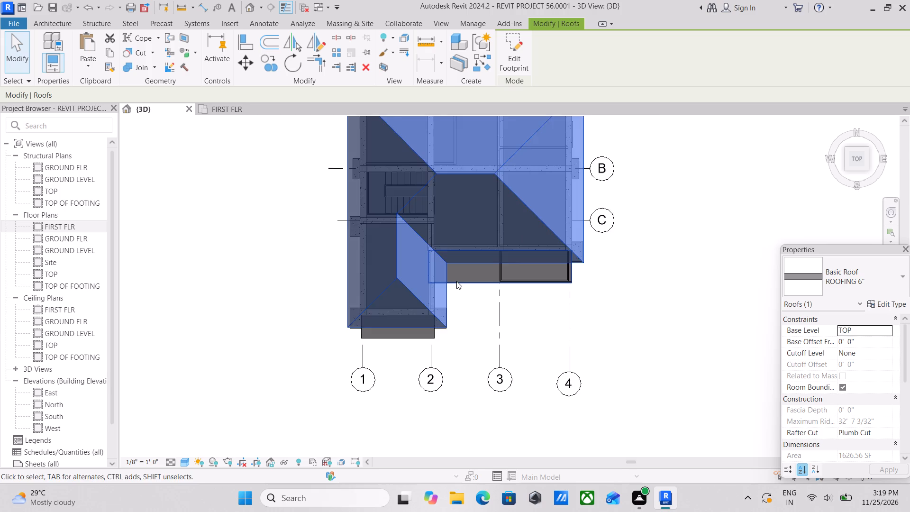
{"action": "scroll", "coordinate": [456, 281], "scroll_direction": "up", "scroll_amount": 2}
{"action": "key", "text": "Escape"}
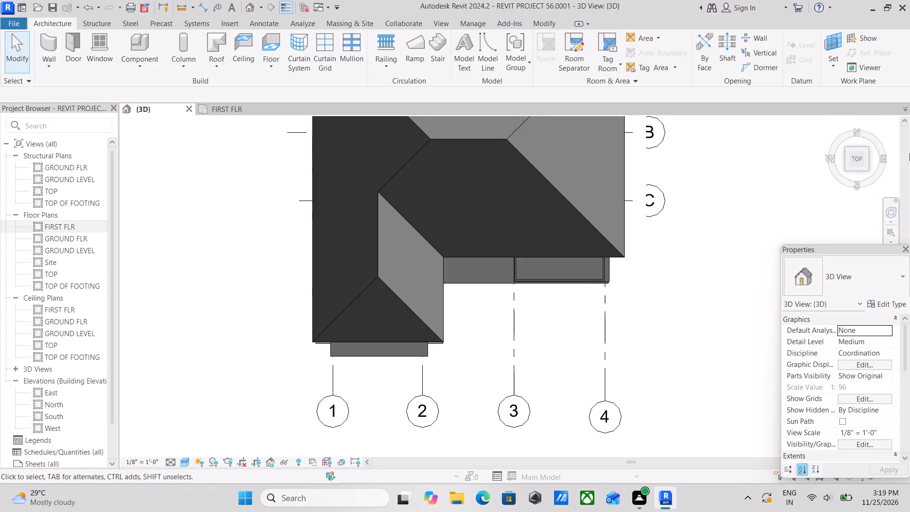
Examine the new hip roof on the house in 3D from isometric, front and right-hand angles.
{"action": "left_click", "coordinate": [869, 168]}
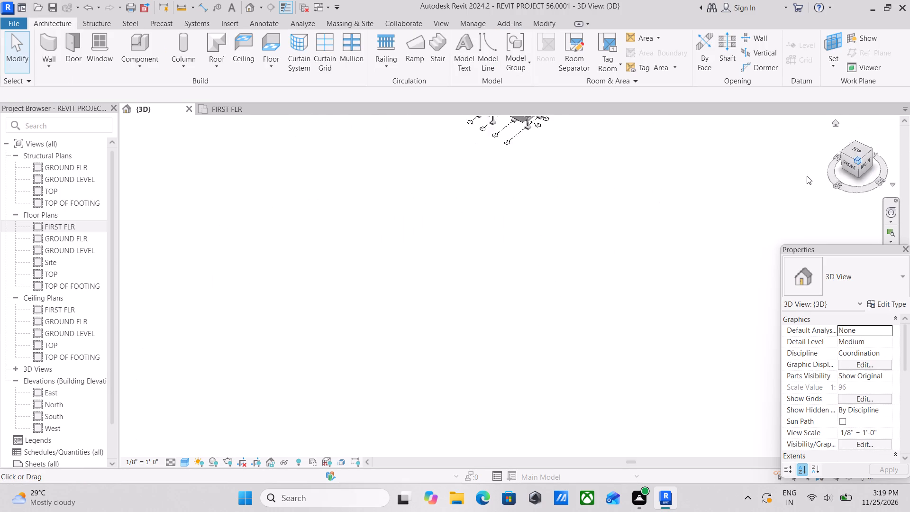
{"action": "scroll", "coordinate": [543, 248], "scroll_direction": "up", "scroll_amount": 4}
{"action": "scroll", "coordinate": [464, 286], "scroll_direction": "up", "scroll_amount": 3}
{"action": "key", "text": "Escape"}
{"action": "scroll", "coordinate": [445, 328], "scroll_direction": "up", "scroll_amount": 5}
{"action": "middle_click_drag", "start_coordinate": [448, 305], "coordinate": [446, 302]}
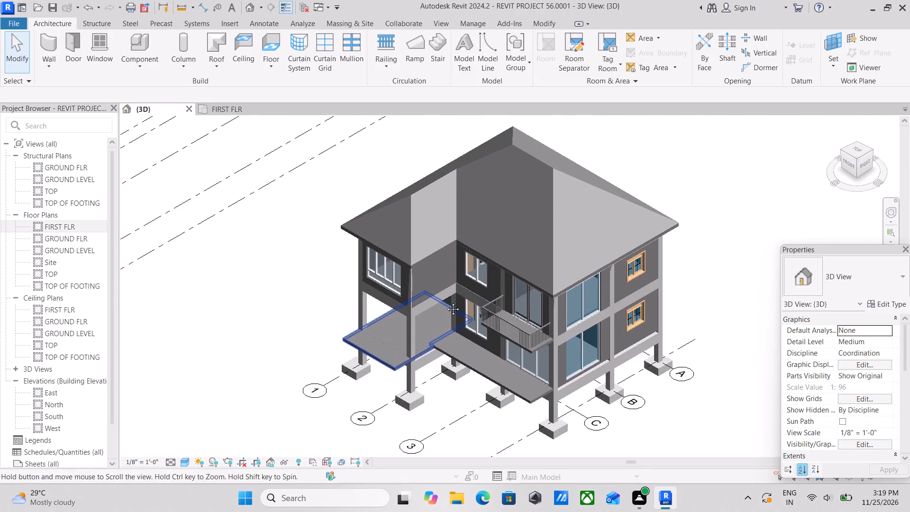
{"action": "middle_click_drag", "start_coordinate": [446, 302], "coordinate": [448, 299]}
{"action": "scroll", "coordinate": [446, 302], "scroll_direction": "up", "scroll_amount": 1}
{"action": "middle_click_drag", "start_coordinate": [428, 288], "coordinate": [466, 280]}
{"action": "scroll", "coordinate": [466, 280], "scroll_direction": "up", "scroll_amount": 1}
{"action": "scroll", "coordinate": [591, 239], "scroll_direction": "down", "scroll_amount": 1}
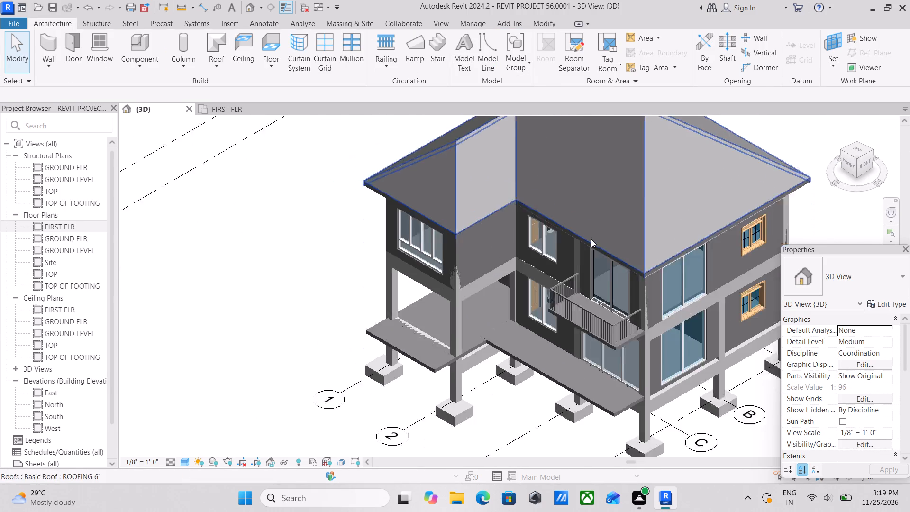
{"action": "scroll", "coordinate": [591, 239], "scroll_direction": "down", "scroll_amount": 1}
{"action": "scroll", "coordinate": [552, 293], "scroll_direction": "down", "scroll_amount": 1}
{"action": "middle_click_drag", "start_coordinate": [552, 293], "coordinate": [666, 181], "text": "shift"}
{"action": "middle_click_drag", "start_coordinate": [662, 238], "coordinate": [673, 182], "text": "shift"}
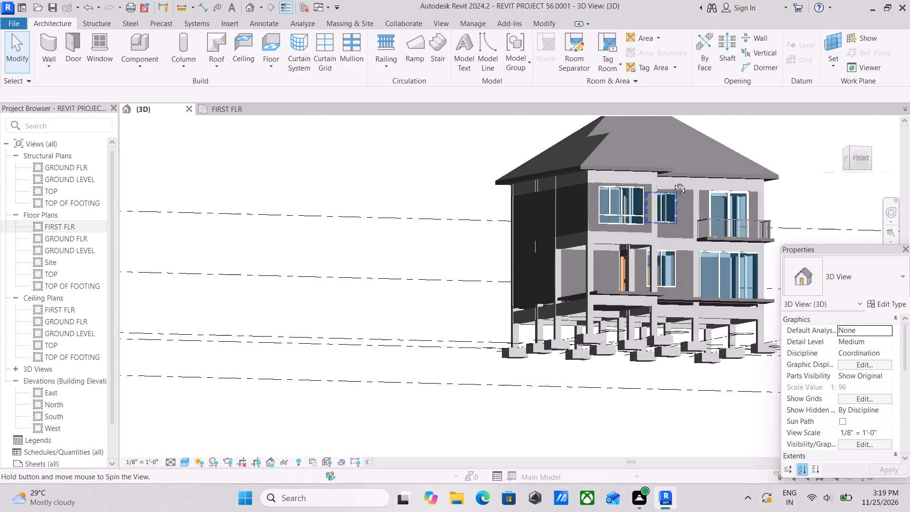
{"action": "middle_click_drag", "start_coordinate": [673, 182], "coordinate": [650, 190], "text": "shift"}
{"action": "scroll", "coordinate": [646, 192], "scroll_direction": "up", "scroll_amount": 2}
{"action": "middle_click_drag", "start_coordinate": [646, 192], "coordinate": [583, 221], "text": "shift"}
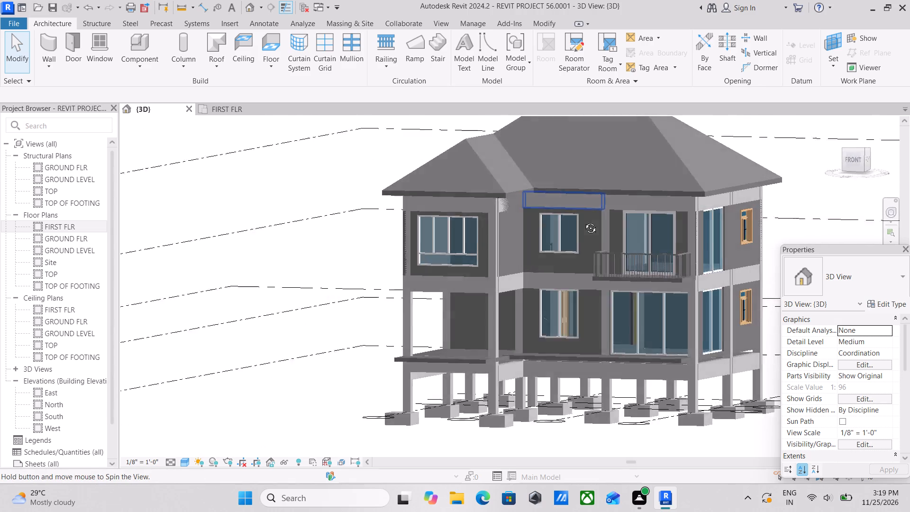
{"action": "middle_click_drag", "start_coordinate": [583, 221], "coordinate": [489, 219], "text": "shift"}
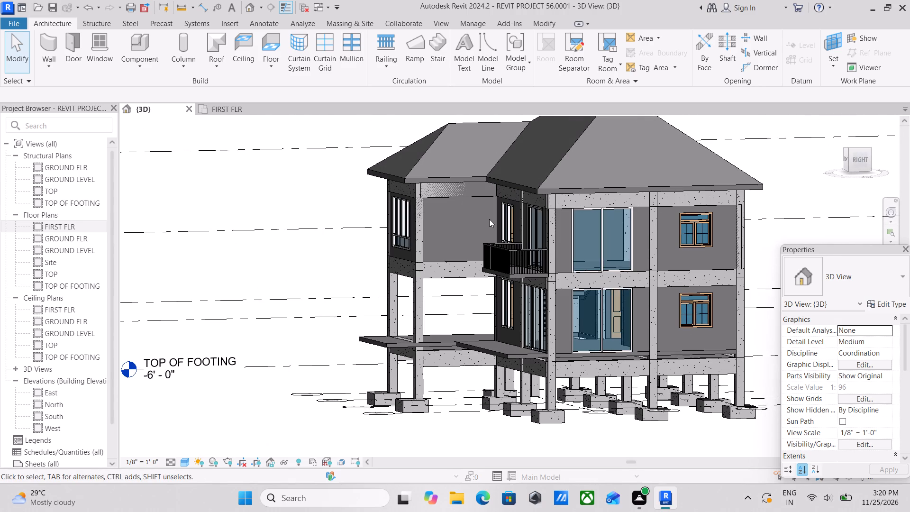
Inspect the eaves, upper walls and balcony along the house's right side beneath the new roof.
{"action": "scroll", "coordinate": [412, 210], "scroll_direction": "up", "scroll_amount": 6}
{"action": "scroll", "coordinate": [412, 200], "scroll_direction": "down", "scroll_amount": 1}
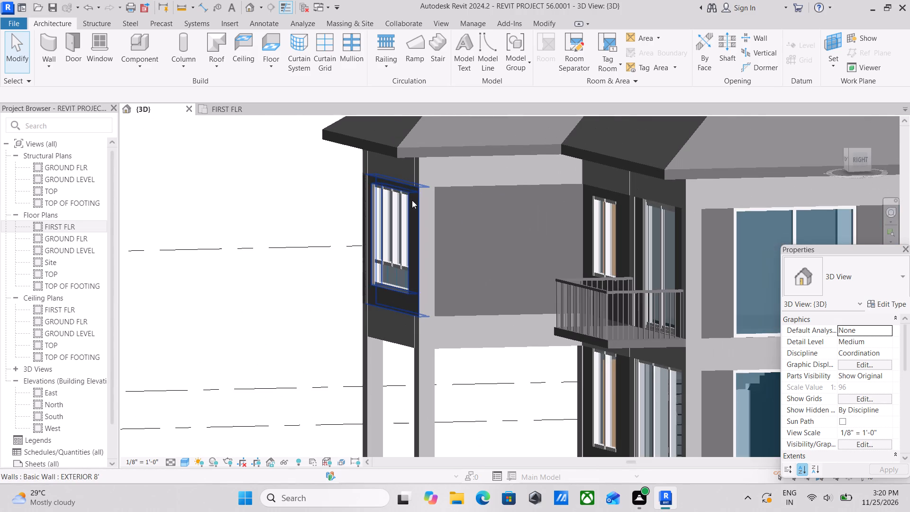
{"action": "scroll", "coordinate": [412, 200], "scroll_direction": "down", "scroll_amount": 3}
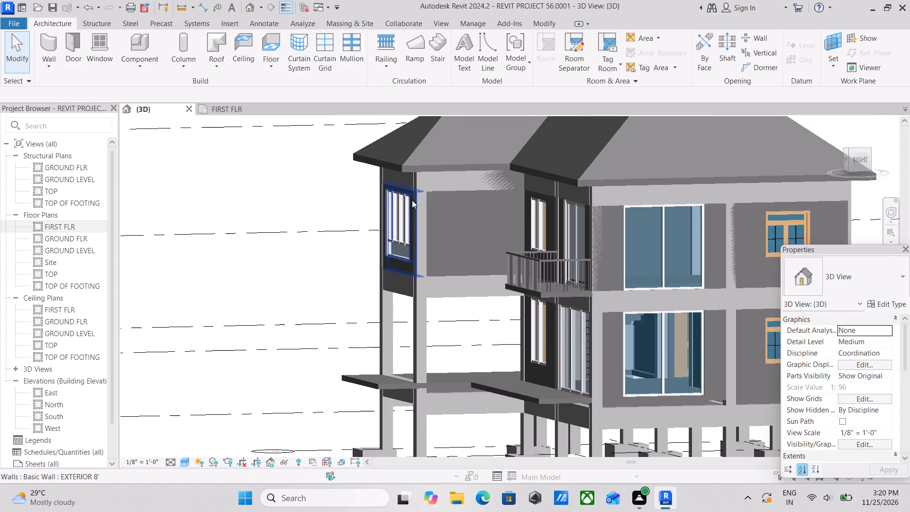
{"action": "middle_click_drag", "start_coordinate": [424, 217], "coordinate": [451, 242]}
{"action": "scroll", "coordinate": [457, 252], "scroll_direction": "down", "scroll_amount": 2}
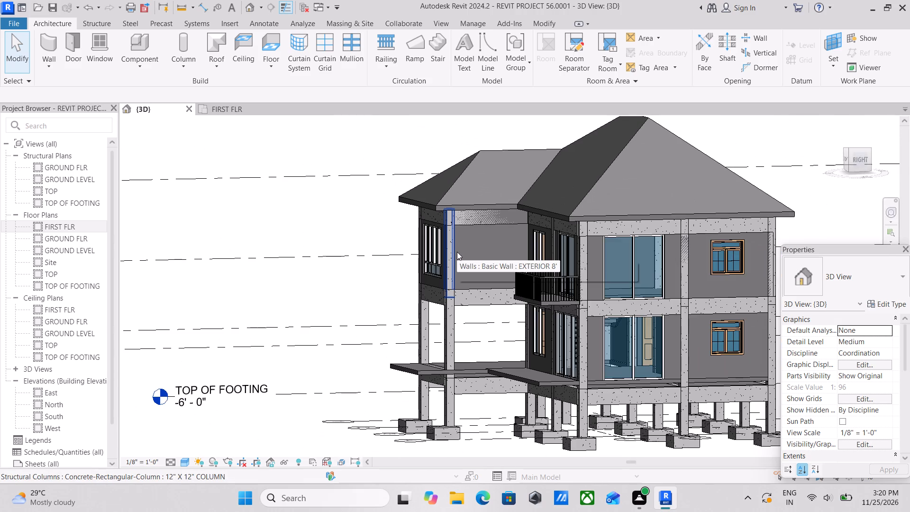
{"action": "scroll", "coordinate": [457, 252], "scroll_direction": "down", "scroll_amount": 2}
{"action": "middle_click_drag", "start_coordinate": [454, 270], "coordinate": [446, 267]}
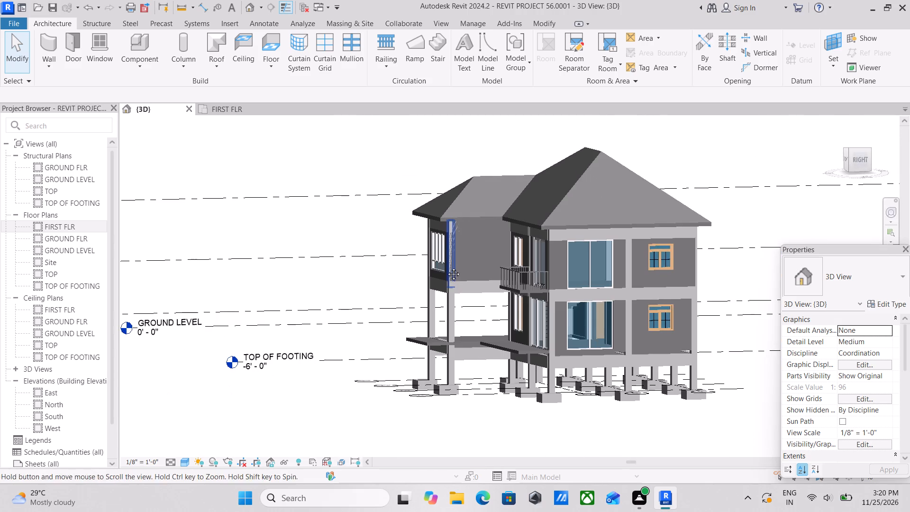
{"action": "middle_click_drag", "start_coordinate": [446, 267], "coordinate": [456, 250]}
{"action": "scroll", "coordinate": [479, 306], "scroll_direction": "down", "scroll_amount": 1}
{"action": "middle_click_drag", "start_coordinate": [479, 306], "coordinate": [510, 327]}
{"action": "scroll", "coordinate": [499, 320], "scroll_direction": "up", "scroll_amount": 1}
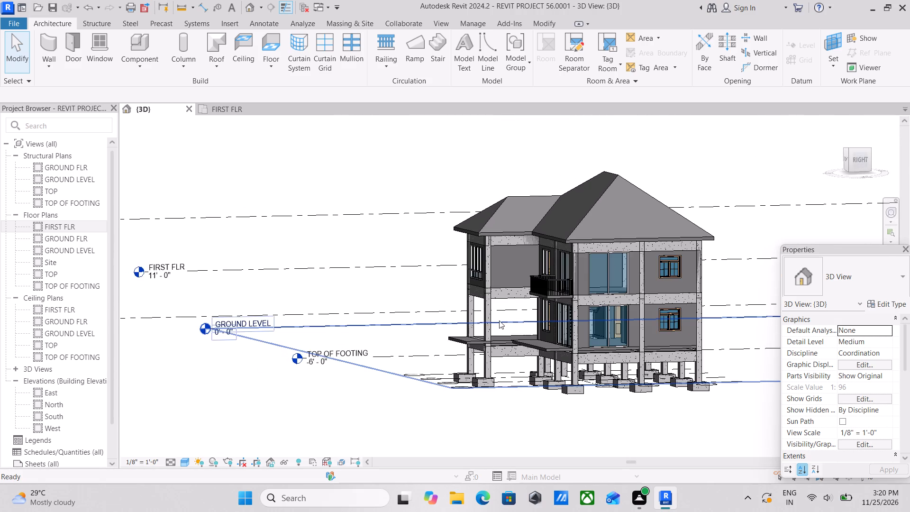
{"action": "scroll", "coordinate": [499, 320], "scroll_direction": "up", "scroll_amount": 1}
{"action": "middle_click_drag", "start_coordinate": [613, 307], "coordinate": [561, 295]}
{"action": "scroll", "coordinate": [525, 258], "scroll_direction": "up", "scroll_amount": 1}
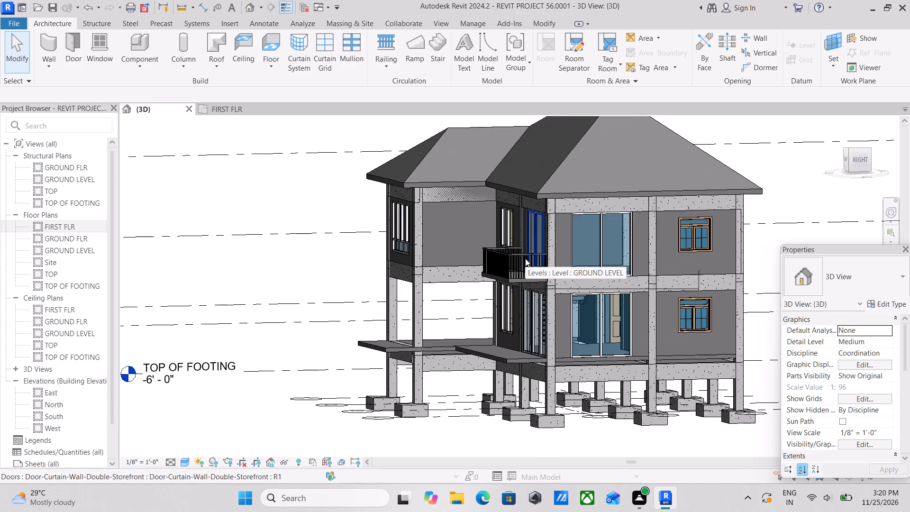
{"action": "scroll", "coordinate": [525, 258], "scroll_direction": "down", "scroll_amount": 1}
{"action": "middle_click_drag", "start_coordinate": [525, 258], "coordinate": [474, 263]}
{"action": "scroll", "coordinate": [386, 274], "scroll_direction": "up", "scroll_amount": 1}
{"action": "middle_click_drag", "start_coordinate": [386, 274], "coordinate": [391, 291]}
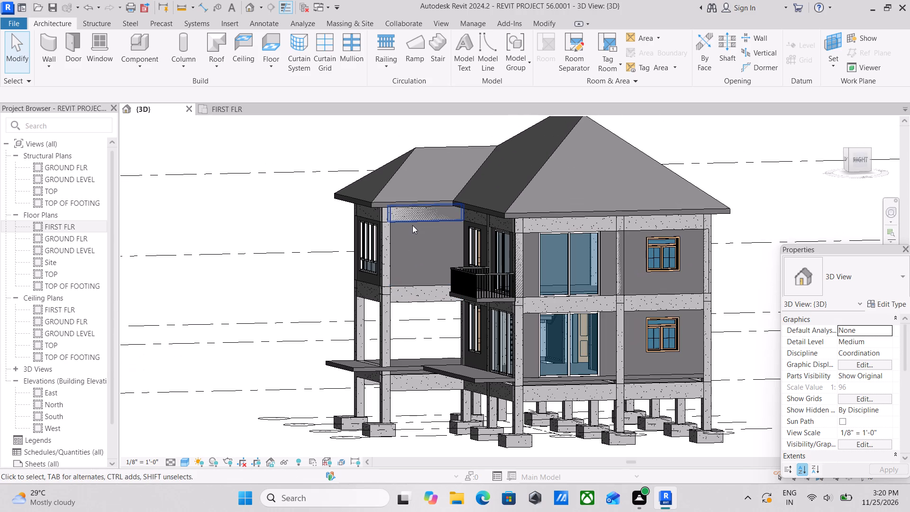
{"action": "scroll", "coordinate": [542, 199], "scroll_direction": "up", "scroll_amount": 1}
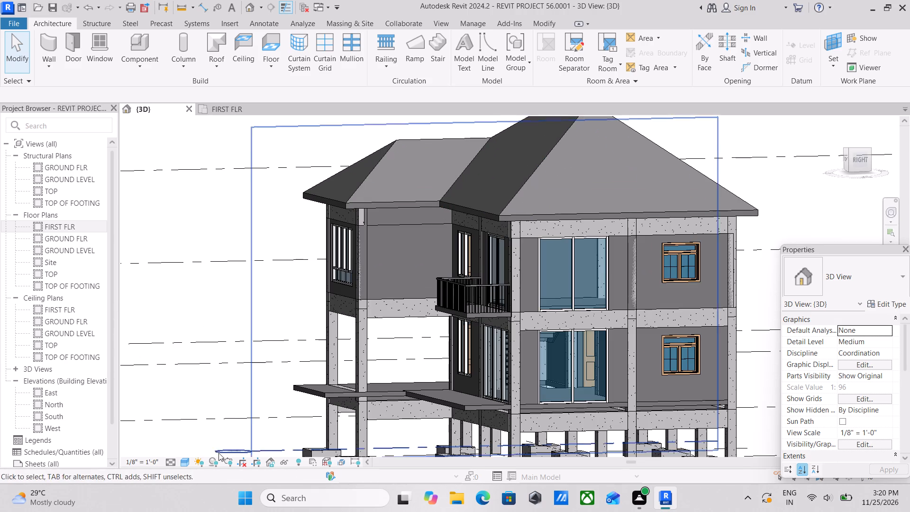
Set the 3D view's visual style to Realistic.
{"action": "left_click", "coordinate": [186, 459]}
{"action": "left_click", "coordinate": [216, 445]}
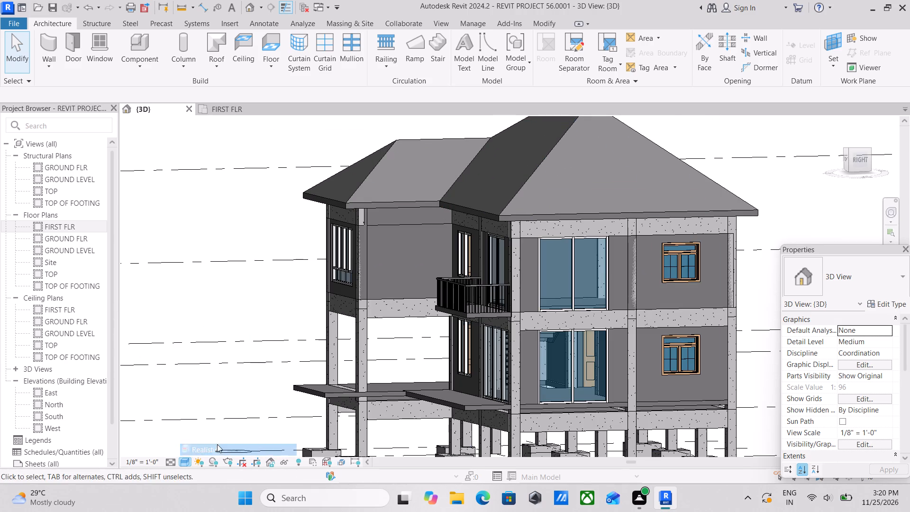
Examine the red roof tiles up close and the rendered front facade of the house.
{"action": "scroll", "coordinate": [556, 248], "scroll_direction": "down", "scroll_amount": 1}
{"action": "middle_click_drag", "start_coordinate": [556, 249], "coordinate": [491, 247]}
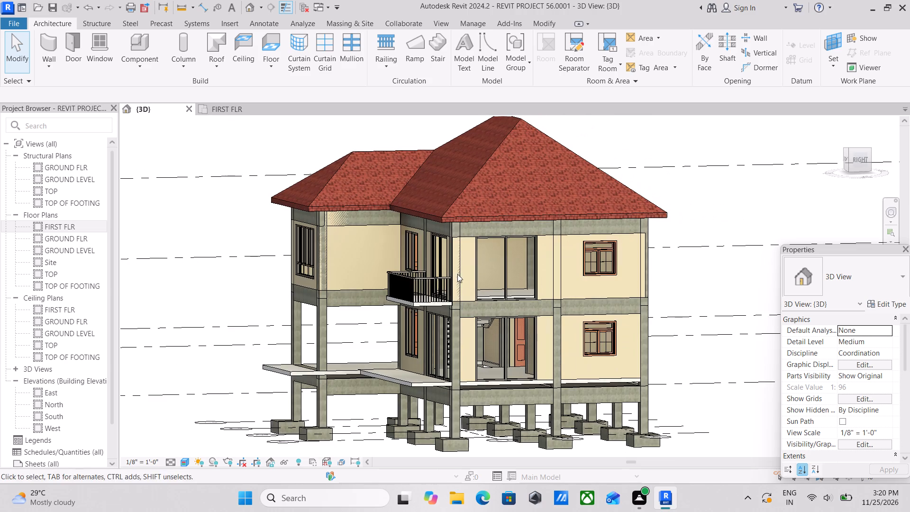
{"action": "middle_click_drag", "start_coordinate": [457, 274], "coordinate": [536, 368]}
{"action": "scroll", "coordinate": [583, 274], "scroll_direction": "up", "scroll_amount": 12}
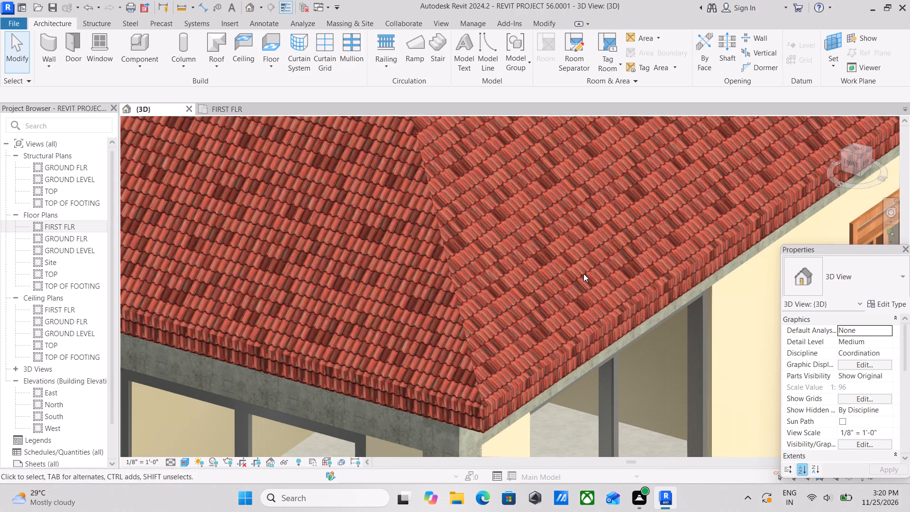
{"action": "scroll", "coordinate": [356, 329], "scroll_direction": "up", "scroll_amount": 4}
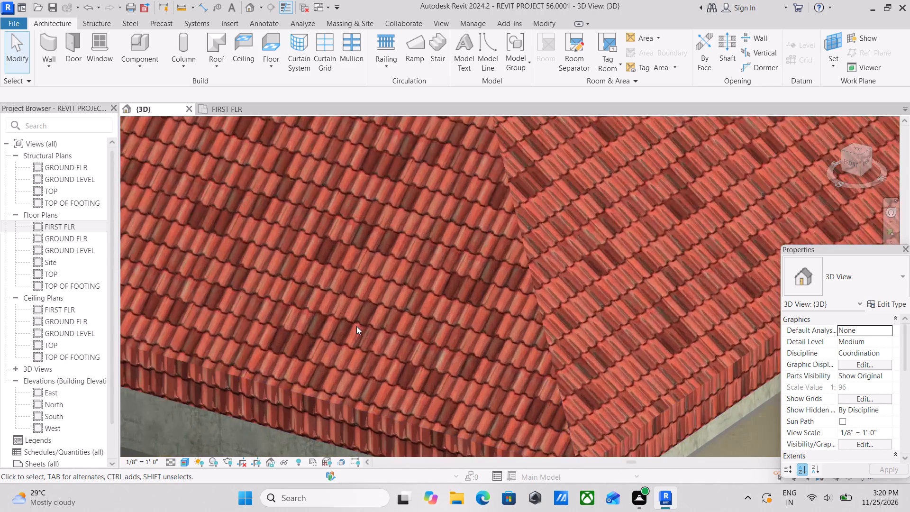
{"action": "scroll", "coordinate": [356, 326], "scroll_direction": "down", "scroll_amount": 9}
{"action": "middle_click_drag", "start_coordinate": [357, 327], "coordinate": [611, 289]}
{"action": "scroll", "coordinate": [510, 302], "scroll_direction": "down", "scroll_amount": 4}
{"action": "middle_click_drag", "start_coordinate": [510, 302], "coordinate": [611, 290]}
{"action": "middle_click_drag", "start_coordinate": [411, 305], "coordinate": [423, 297]}
{"action": "scroll", "coordinate": [423, 297], "scroll_direction": "down", "scroll_amount": 3}
{"action": "middle_click_drag", "start_coordinate": [401, 334], "coordinate": [459, 292], "text": "shift"}
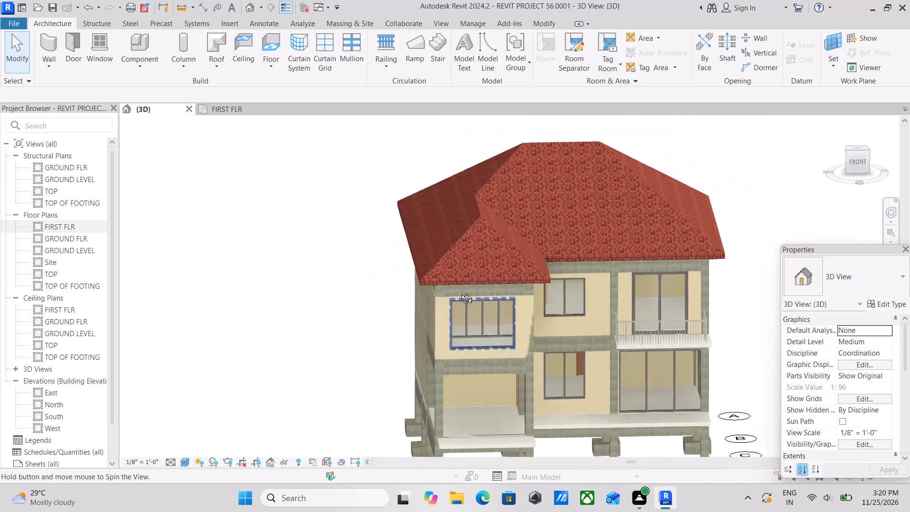
{"action": "middle_click_drag", "start_coordinate": [459, 292], "coordinate": [460, 292], "text": "shift"}
{"action": "middle_click", "coordinate": [513, 350]}
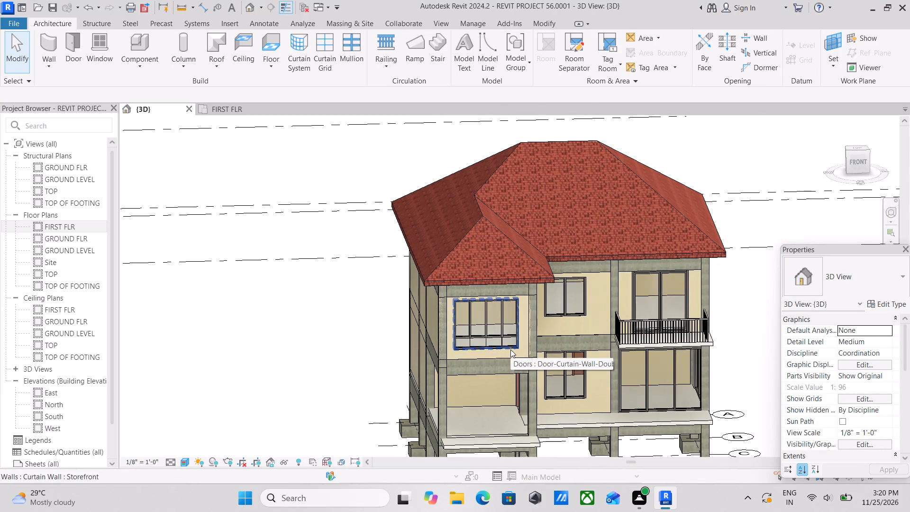
{"action": "middle_click_drag", "start_coordinate": [510, 349], "coordinate": [499, 319]}
{"action": "scroll", "coordinate": [500, 314], "scroll_direction": "down", "scroll_amount": 2}
{"action": "middle_click_drag", "start_coordinate": [499, 340], "coordinate": [495, 339]}
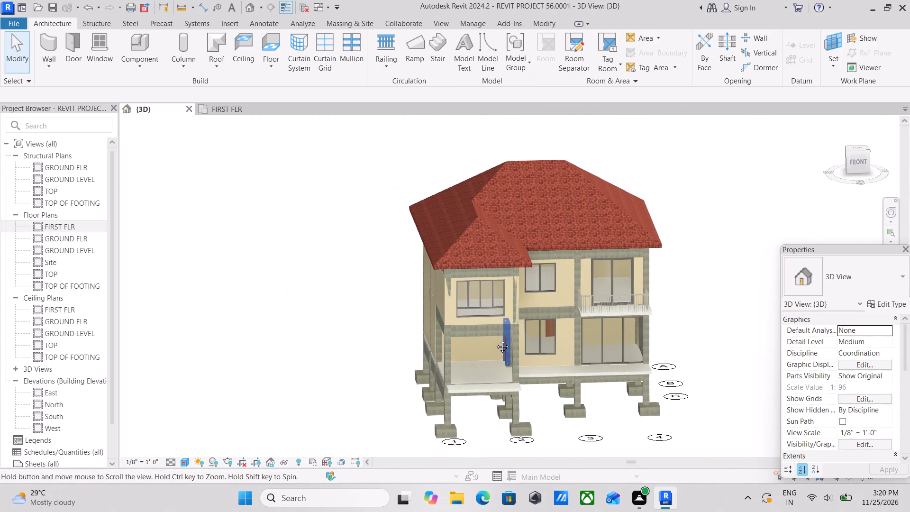
{"action": "middle_click_drag", "start_coordinate": [495, 339], "coordinate": [499, 326]}
{"action": "scroll", "coordinate": [500, 326], "scroll_direction": "up", "scroll_amount": 3}
{"action": "scroll", "coordinate": [438, 311], "scroll_direction": "up", "scroll_amount": 3}
{"action": "scroll", "coordinate": [467, 302], "scroll_direction": "down", "scroll_amount": 3}
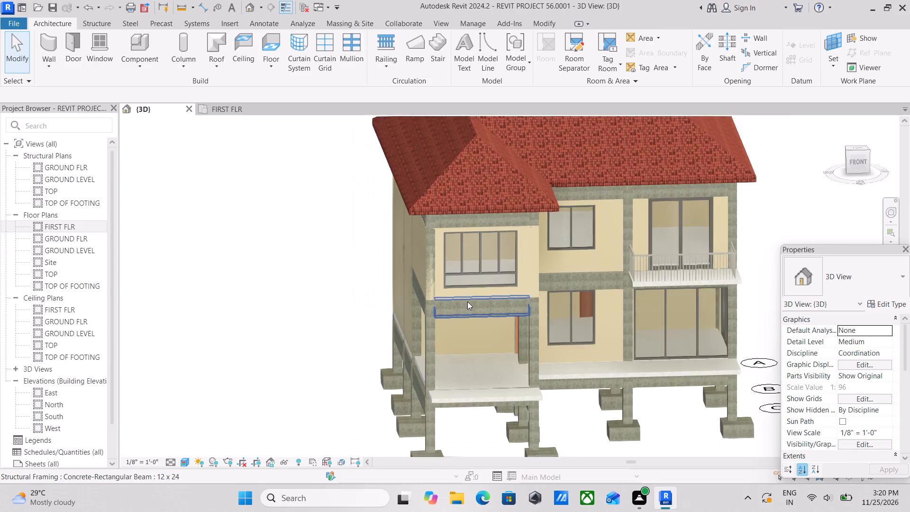
{"action": "scroll", "coordinate": [467, 302], "scroll_direction": "down", "scroll_amount": 3}
{"action": "scroll", "coordinate": [559, 273], "scroll_direction": "up", "scroll_amount": 2}
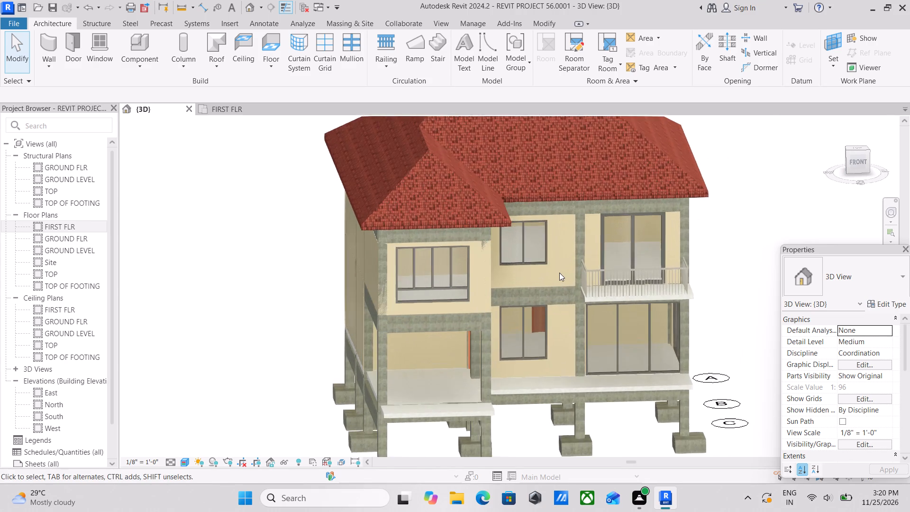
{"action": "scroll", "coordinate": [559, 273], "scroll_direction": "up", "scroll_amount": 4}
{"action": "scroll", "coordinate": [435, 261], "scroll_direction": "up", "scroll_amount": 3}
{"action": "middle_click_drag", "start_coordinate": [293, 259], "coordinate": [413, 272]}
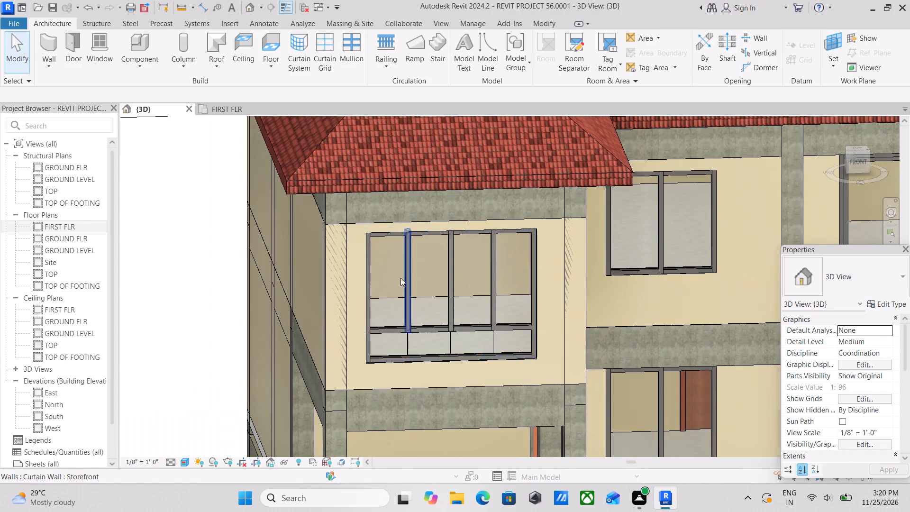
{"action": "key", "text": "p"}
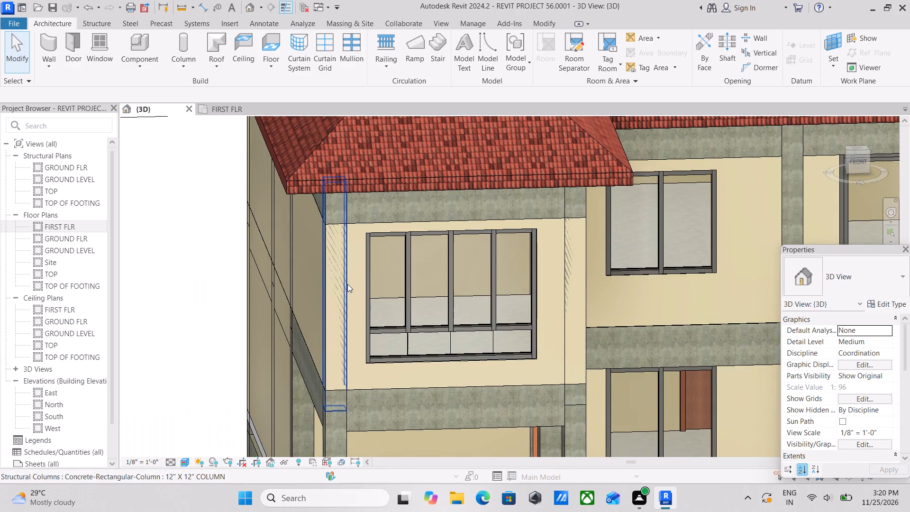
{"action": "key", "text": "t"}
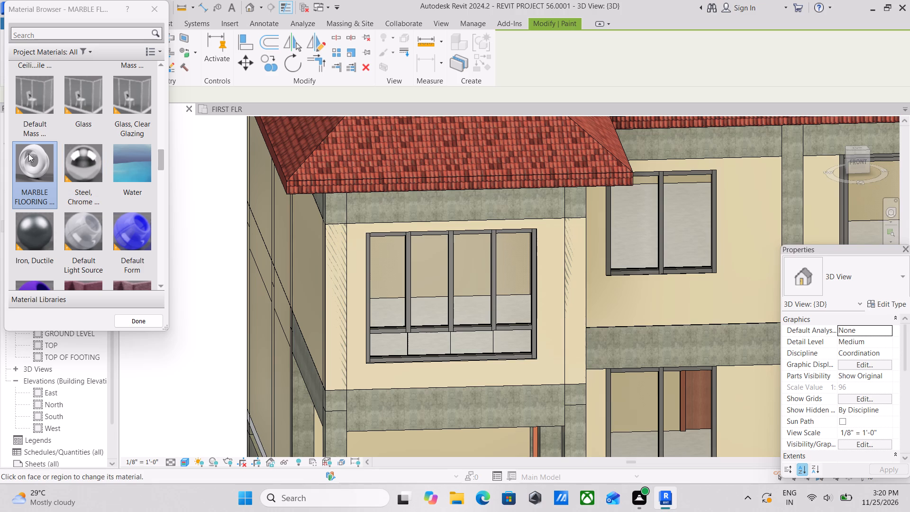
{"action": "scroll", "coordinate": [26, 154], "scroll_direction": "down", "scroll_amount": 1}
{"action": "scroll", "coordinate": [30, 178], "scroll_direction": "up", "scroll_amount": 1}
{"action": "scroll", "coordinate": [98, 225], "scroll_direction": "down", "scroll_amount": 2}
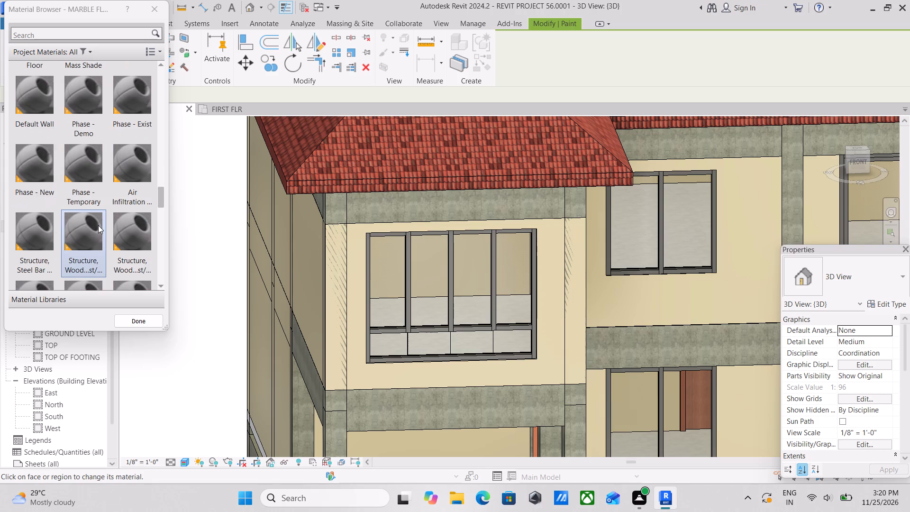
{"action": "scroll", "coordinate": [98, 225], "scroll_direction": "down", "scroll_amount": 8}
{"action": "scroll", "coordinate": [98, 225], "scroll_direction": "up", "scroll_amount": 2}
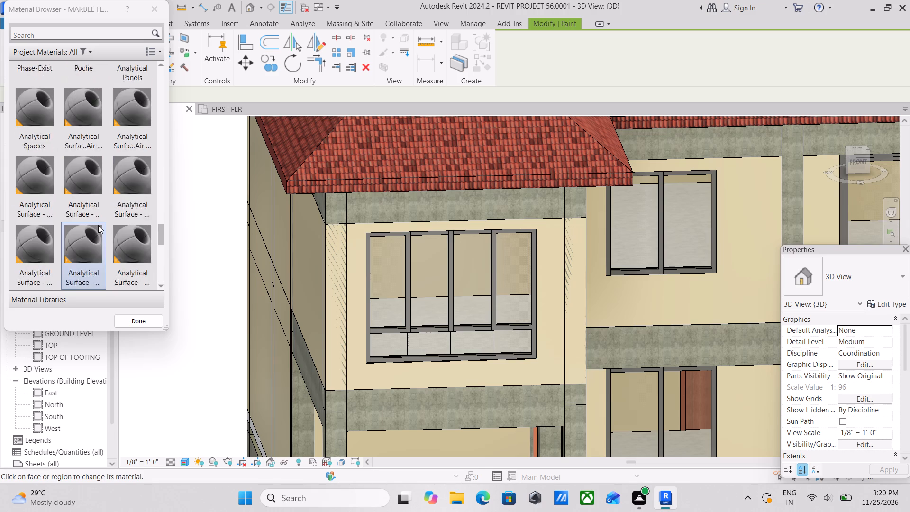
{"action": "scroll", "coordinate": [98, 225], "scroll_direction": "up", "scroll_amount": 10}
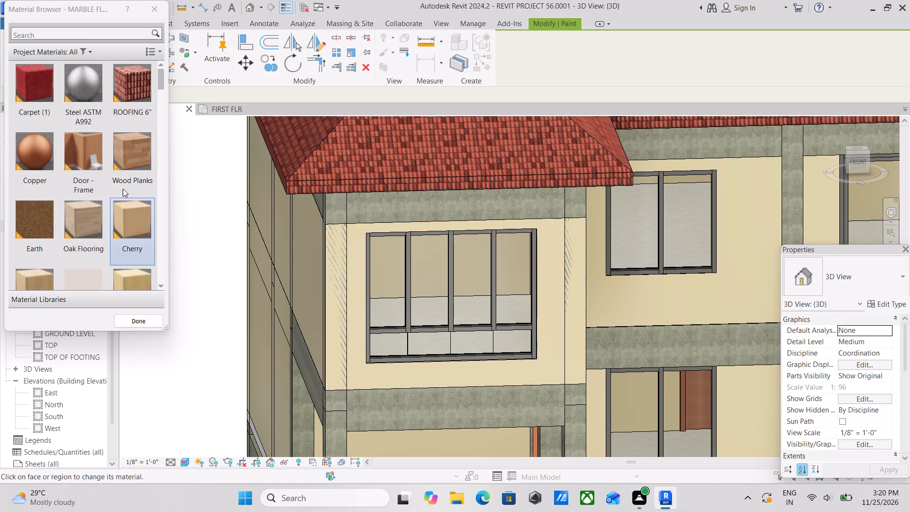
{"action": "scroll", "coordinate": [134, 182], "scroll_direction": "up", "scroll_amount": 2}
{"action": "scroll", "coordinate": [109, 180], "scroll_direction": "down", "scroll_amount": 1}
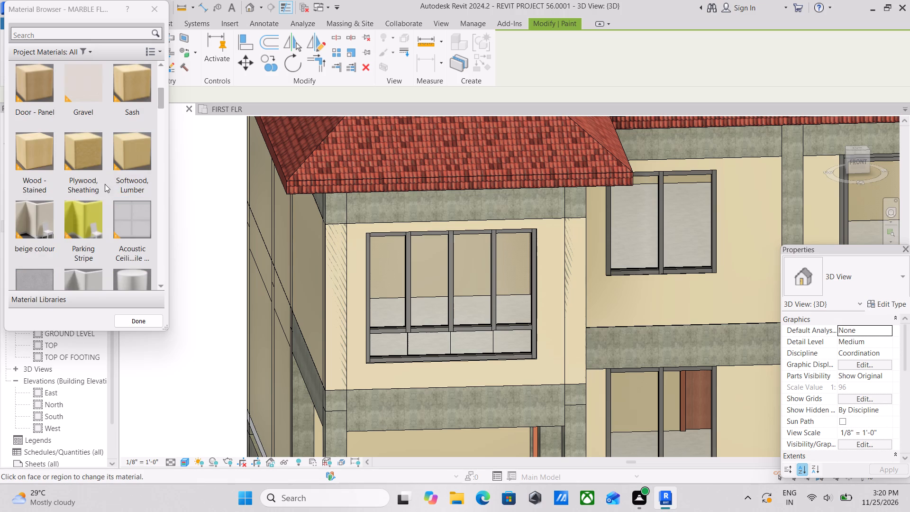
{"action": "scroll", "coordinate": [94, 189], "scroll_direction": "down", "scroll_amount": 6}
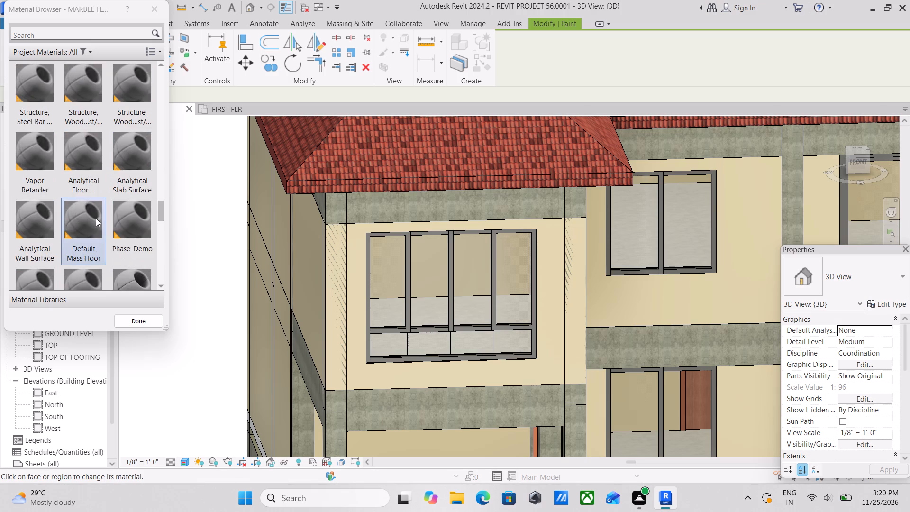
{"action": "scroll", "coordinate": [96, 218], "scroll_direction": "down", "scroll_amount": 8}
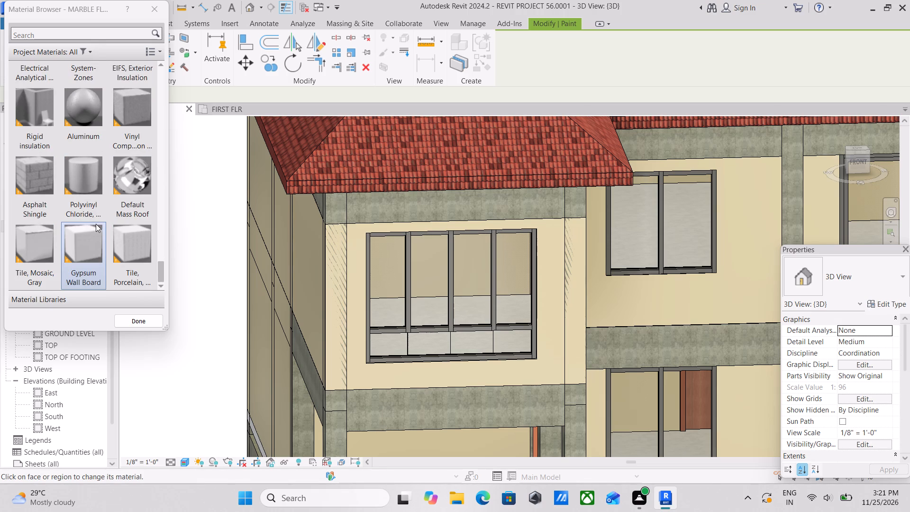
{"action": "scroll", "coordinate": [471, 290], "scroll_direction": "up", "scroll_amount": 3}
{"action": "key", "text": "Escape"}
Start the Paint command and search the project materials for "BEI" to choose beige colour.
{"action": "scroll", "coordinate": [612, 318], "scroll_direction": "down", "scroll_amount": 3}
{"action": "middle_click_drag", "start_coordinate": [612, 318], "coordinate": [471, 287]}
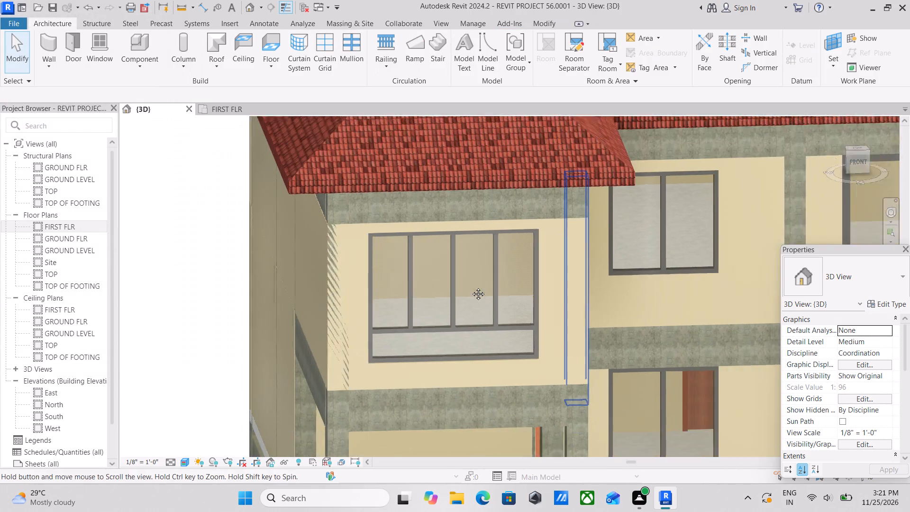
{"action": "middle_click_drag", "start_coordinate": [471, 287], "coordinate": [277, 251]}
{"action": "scroll", "coordinate": [467, 269], "scroll_direction": "down", "scroll_amount": 3}
{"action": "middle_click_drag", "start_coordinate": [499, 293], "coordinate": [524, 273]}
{"action": "middle_click_drag", "start_coordinate": [498, 295], "coordinate": [478, 285], "text": "shift"}
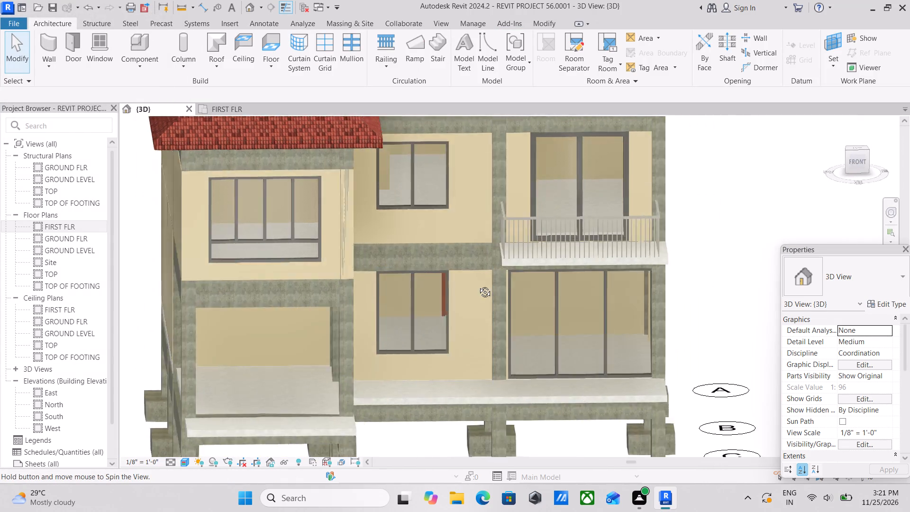
{"action": "middle_click_drag", "start_coordinate": [478, 285], "coordinate": [473, 274], "text": "shift"}
{"action": "scroll", "coordinate": [440, 298], "scroll_direction": "up", "scroll_amount": 2}
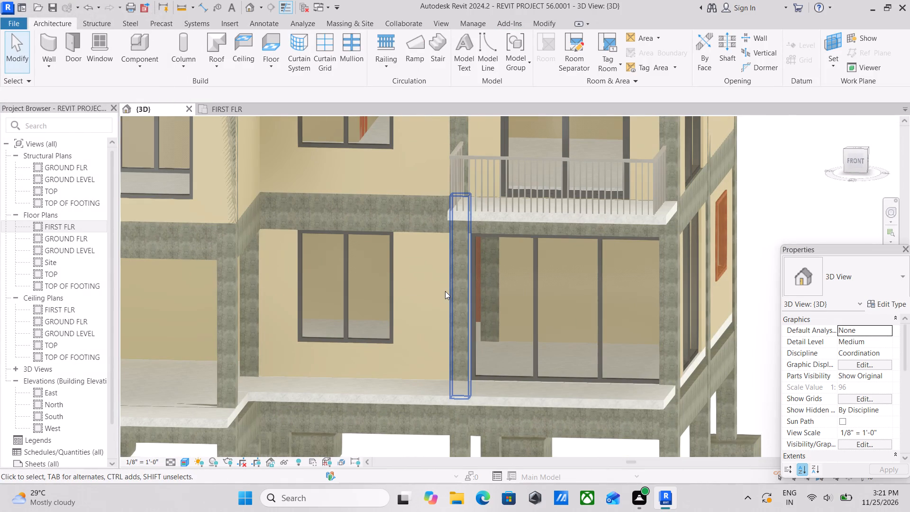
{"action": "key", "text": "p"}
{"action": "key", "text": "t"}
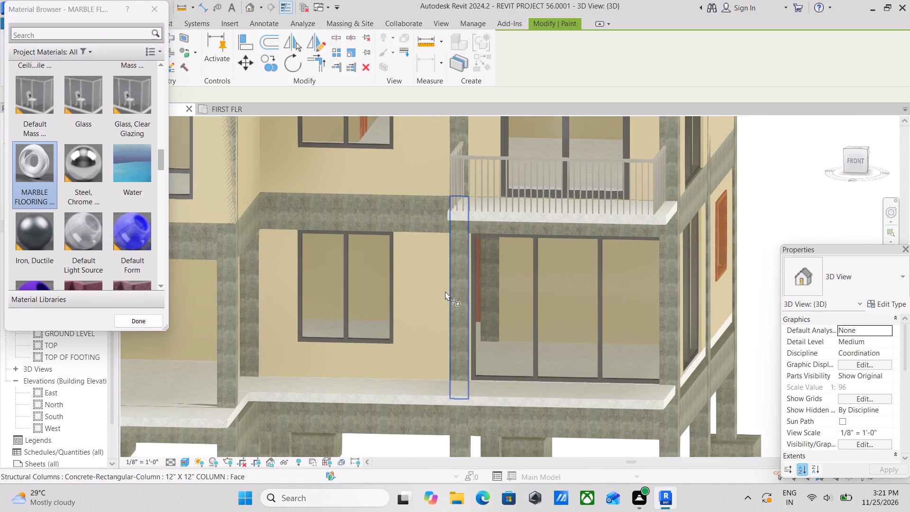
{"action": "scroll", "coordinate": [66, 99], "scroll_direction": "down", "scroll_amount": 4}
{"action": "scroll", "coordinate": [100, 150], "scroll_direction": "down", "scroll_amount": 5}
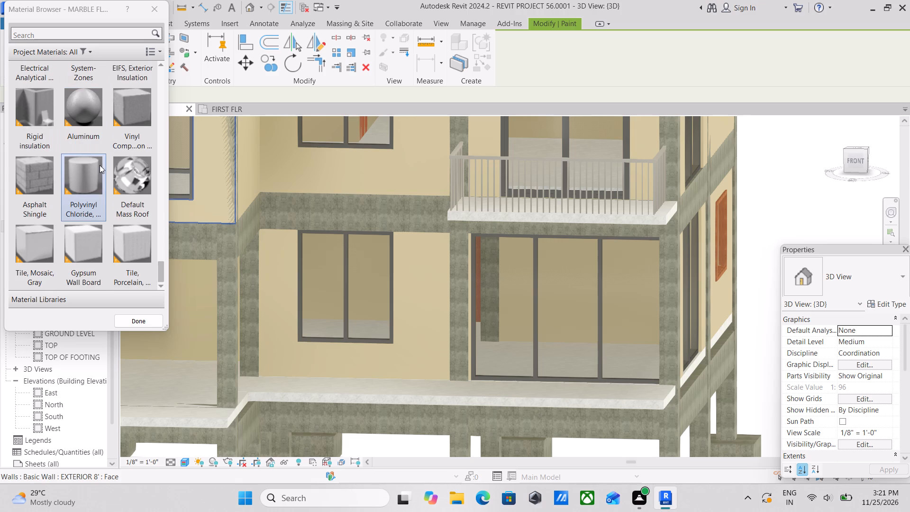
{"action": "scroll", "coordinate": [105, 174], "scroll_direction": "down", "scroll_amount": 3}
{"action": "scroll", "coordinate": [111, 241], "scroll_direction": "up", "scroll_amount": 15}
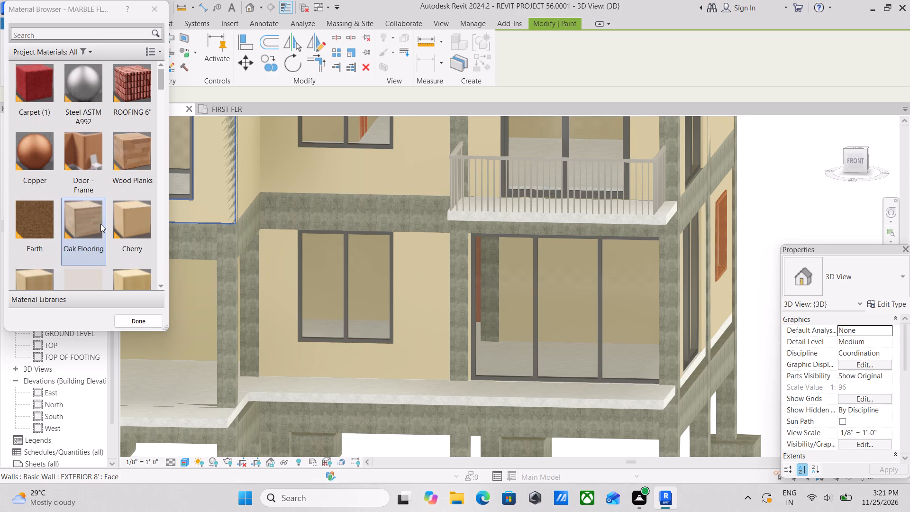
{"action": "scroll", "coordinate": [119, 89], "scroll_direction": "up", "scroll_amount": 2}
{"action": "scroll", "coordinate": [0, 90], "scroll_direction": "down", "scroll_amount": 3}
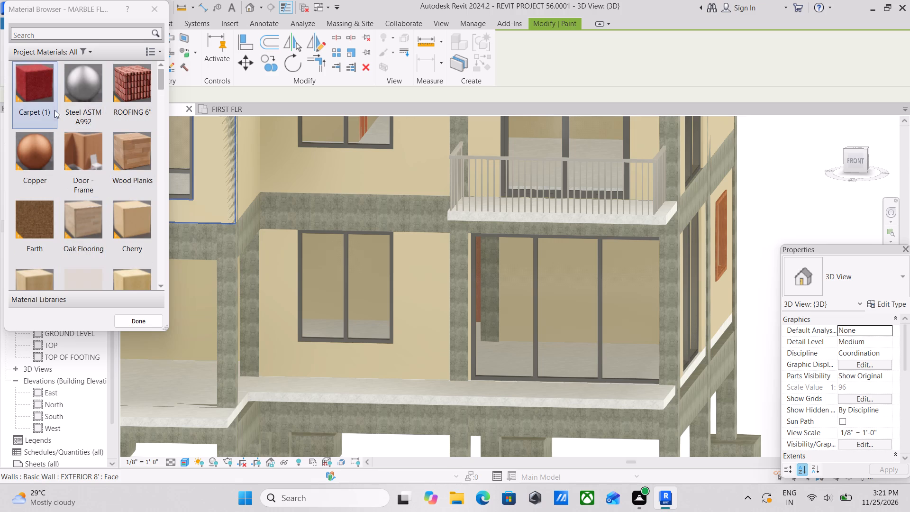
{"action": "scroll", "coordinate": [57, 111], "scroll_direction": "down", "scroll_amount": 3}
{"action": "scroll", "coordinate": [49, 136], "scroll_direction": "up", "scroll_amount": 4}
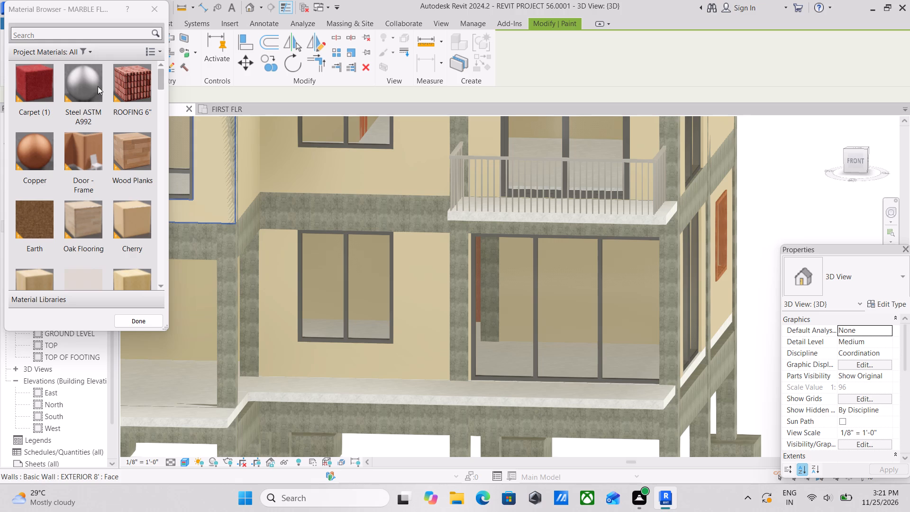
{"action": "left_click", "coordinate": [97, 29]}
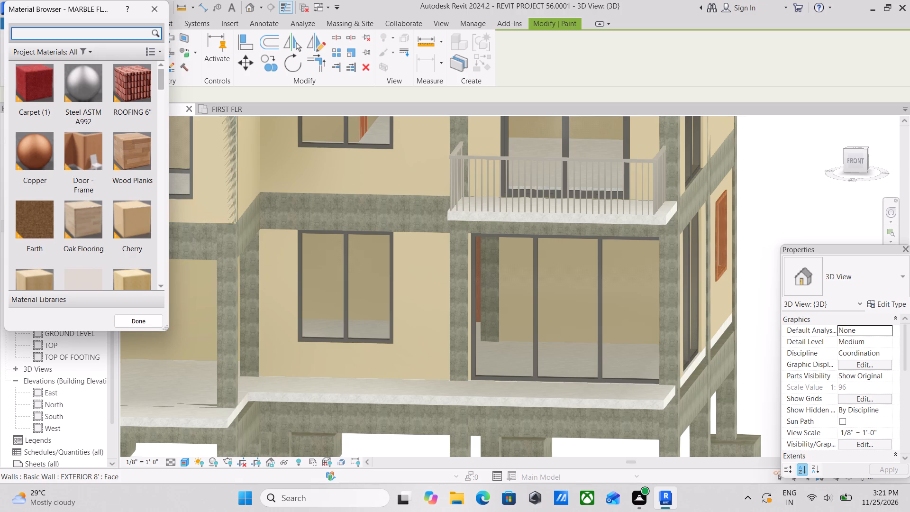
{"action": "type", "text": "BEI"}
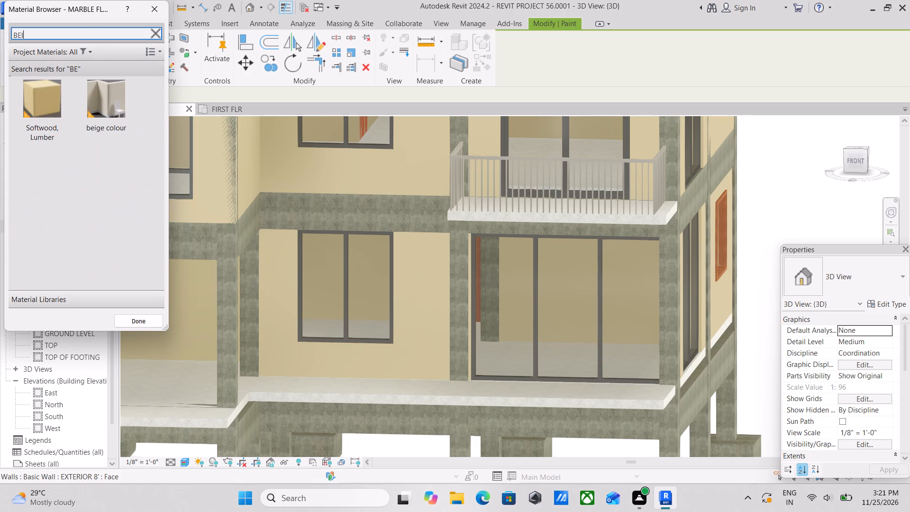
{"action": "double_click", "coordinate": [39, 108]}
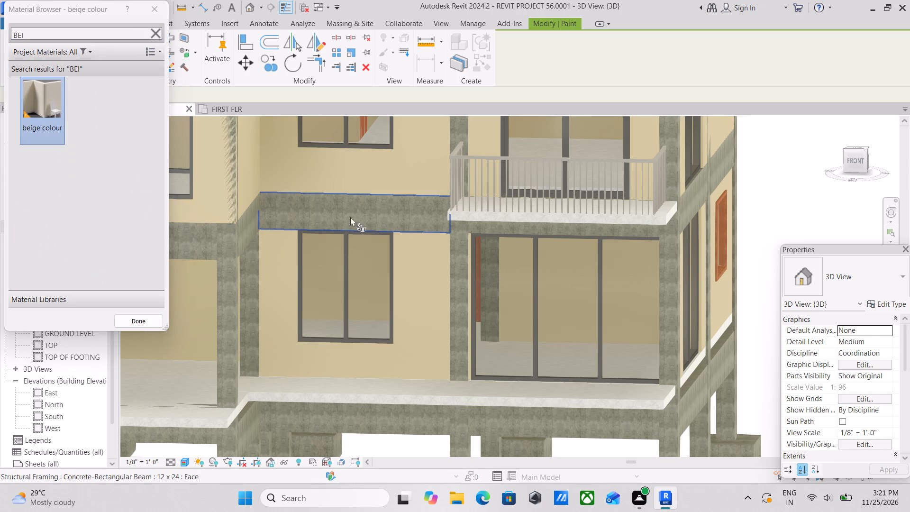
Paint the front first-floor-level beams above the window and porch, the porch's side beam and its outer column with beige colour.
{"action": "left_click", "coordinate": [369, 214]}
{"action": "middle_click_drag", "start_coordinate": [289, 220], "coordinate": [456, 220]}
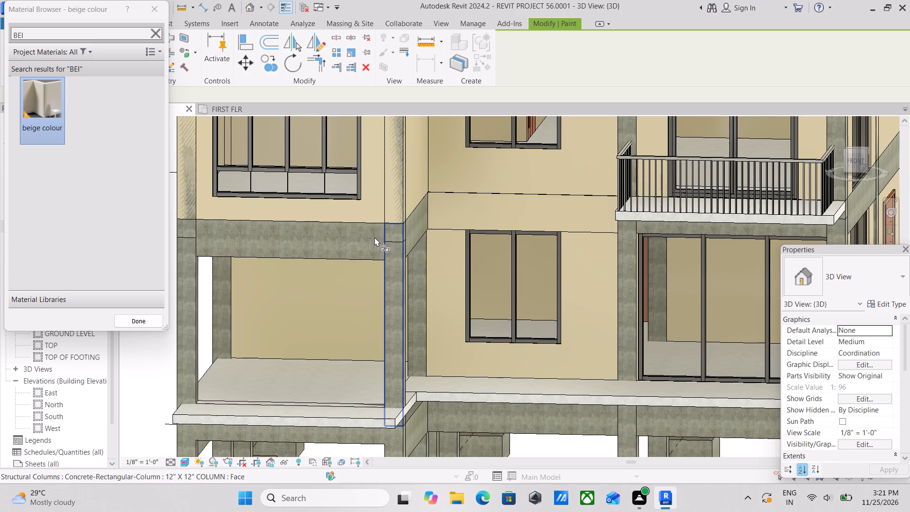
{"action": "left_click", "coordinate": [356, 233]}
{"action": "left_click", "coordinate": [422, 215]}
{"action": "middle_click_drag", "start_coordinate": [282, 225], "coordinate": [283, 227]}
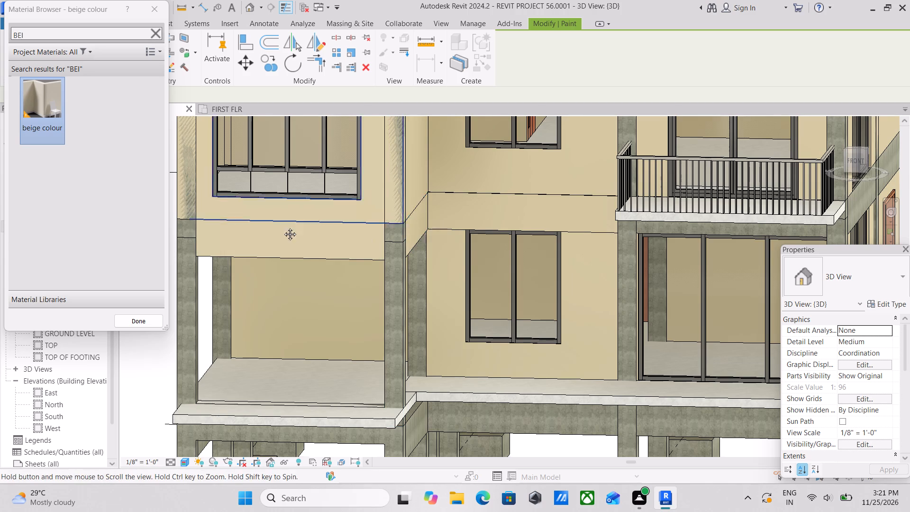
{"action": "middle_click_drag", "start_coordinate": [283, 227], "coordinate": [443, 225]}
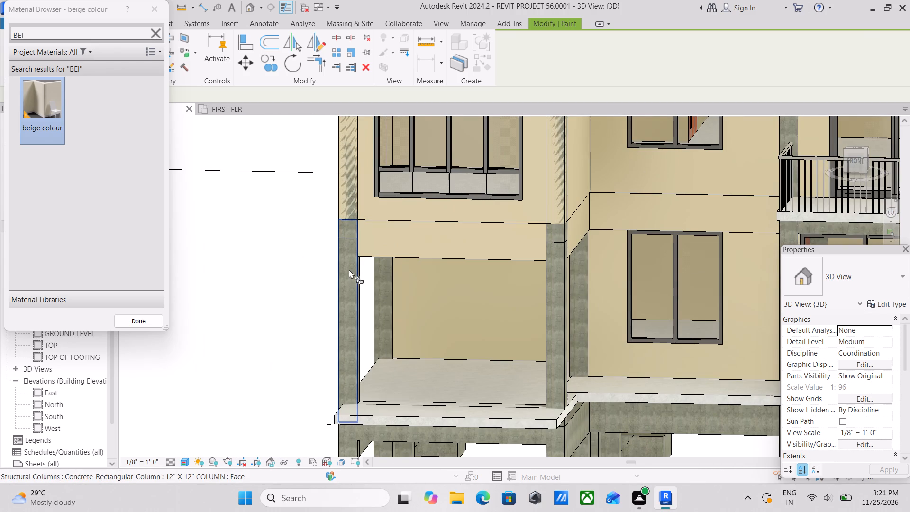
{"action": "left_click", "coordinate": [352, 273]}
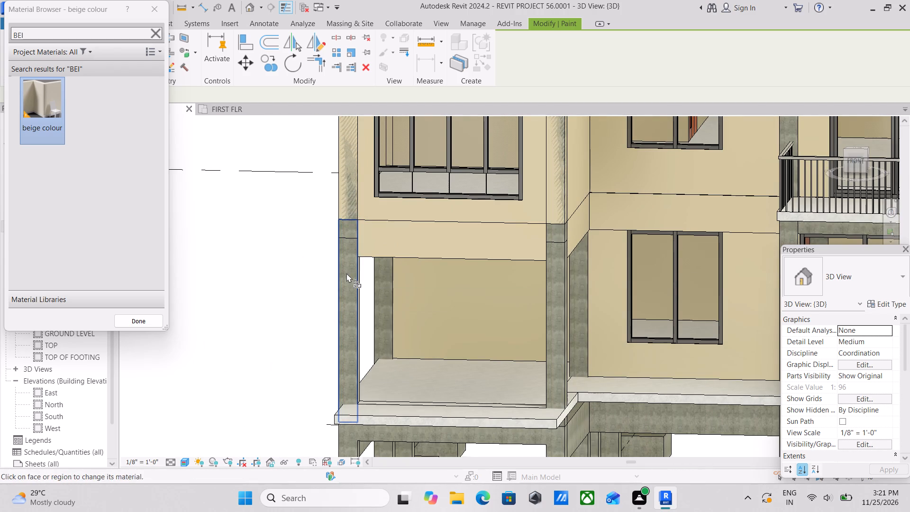
{"action": "left_click", "coordinate": [346, 273]}
Paint the ground-floor column beside the large front glazing and the beam beneath the balcony with beige colour.
{"action": "scroll", "coordinate": [343, 228], "scroll_direction": "down", "scroll_amount": 1}
{"action": "middle_click_drag", "start_coordinate": [343, 228], "coordinate": [356, 284]}
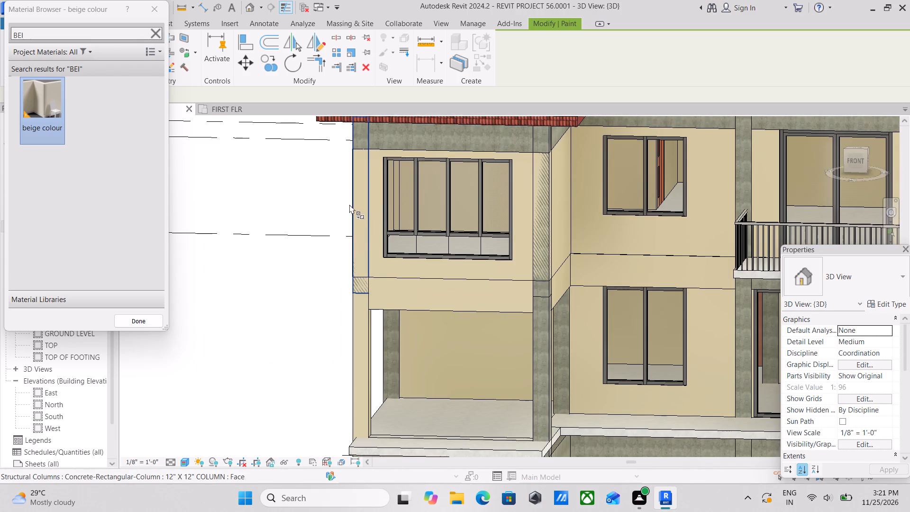
{"action": "scroll", "coordinate": [368, 272], "scroll_direction": "down", "scroll_amount": 2}
{"action": "middle_click_drag", "start_coordinate": [368, 272], "coordinate": [292, 246]}
{"action": "middle_click_drag", "start_coordinate": [433, 314], "coordinate": [407, 304]}
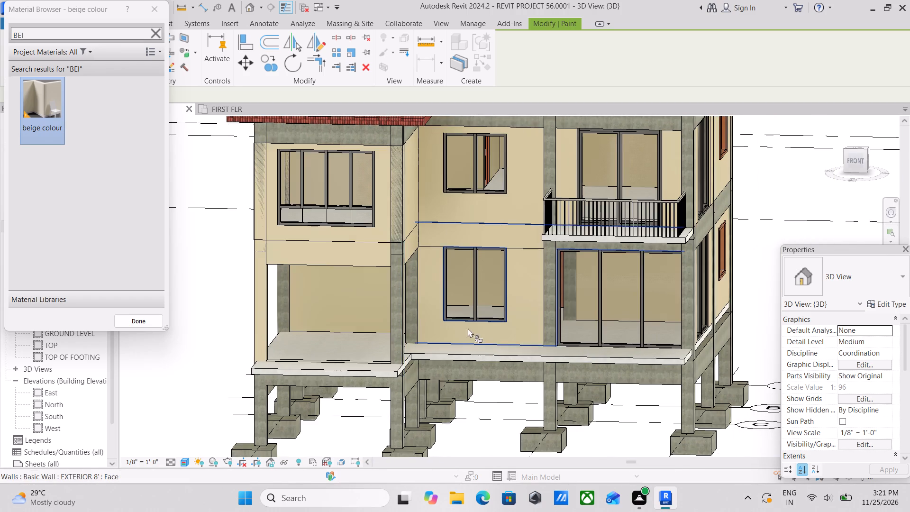
{"action": "middle_click_drag", "start_coordinate": [530, 338], "coordinate": [404, 376]}
{"action": "scroll", "coordinate": [486, 276], "scroll_direction": "up", "scroll_amount": 7}
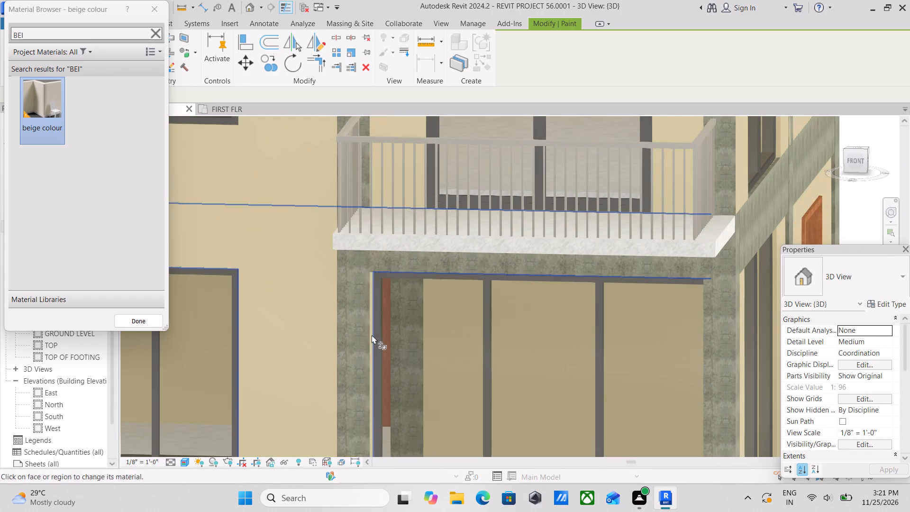
{"action": "left_click", "coordinate": [351, 337]}
{"action": "left_click", "coordinate": [444, 256]}
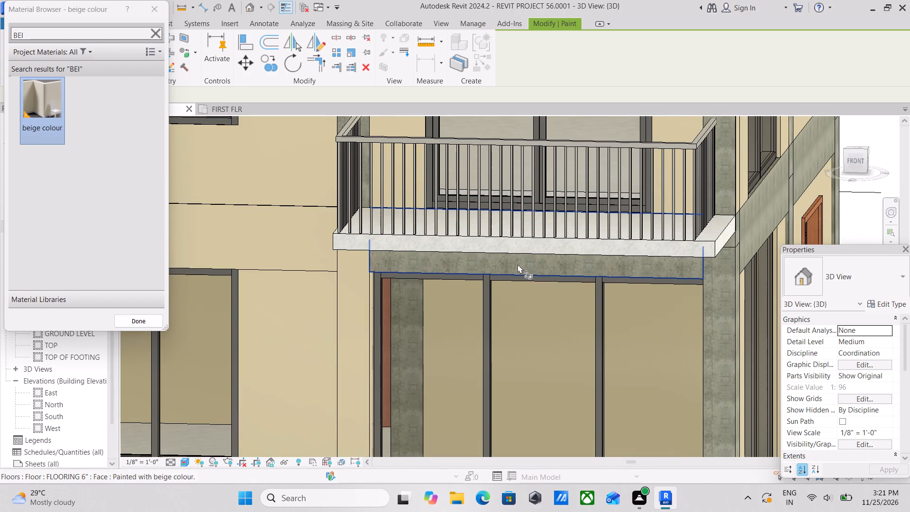
{"action": "left_click", "coordinate": [520, 262]}
Paint the two first-floor-level beam faces along the house's right side with beige colour.
{"action": "middle_click_drag", "start_coordinate": [601, 270], "coordinate": [481, 302]}
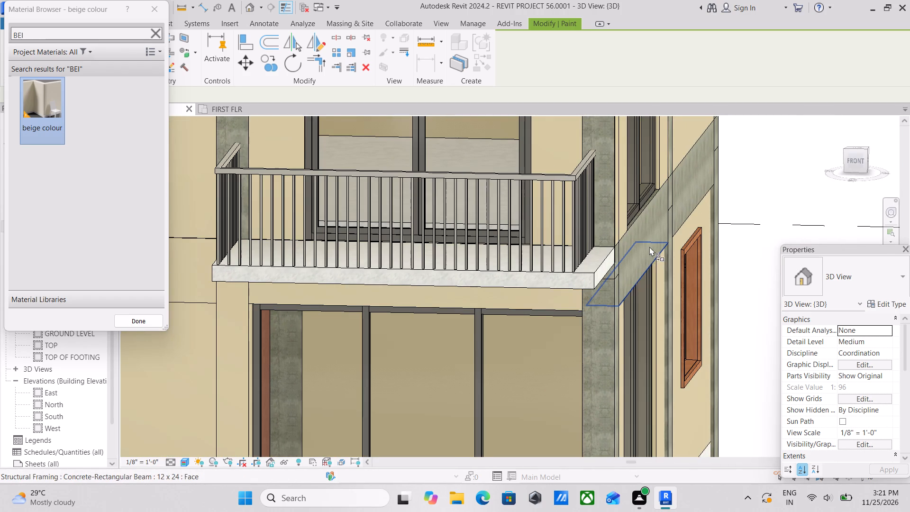
{"action": "left_click", "coordinate": [649, 246]}
{"action": "middle_click_drag", "start_coordinate": [634, 272], "coordinate": [554, 294], "text": "shift"}
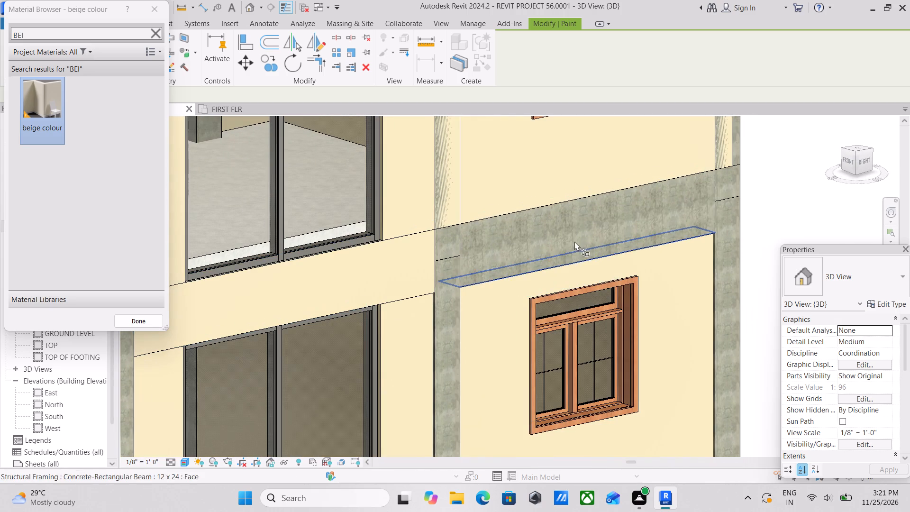
{"action": "left_click", "coordinate": [574, 240]}
Paint the right side's upper-storey column faces, at the middle and the rear corner, with beige colour.
{"action": "middle_click_drag", "start_coordinate": [561, 251], "coordinate": [514, 274], "text": "shift"}
{"action": "left_click", "coordinate": [300, 203]}
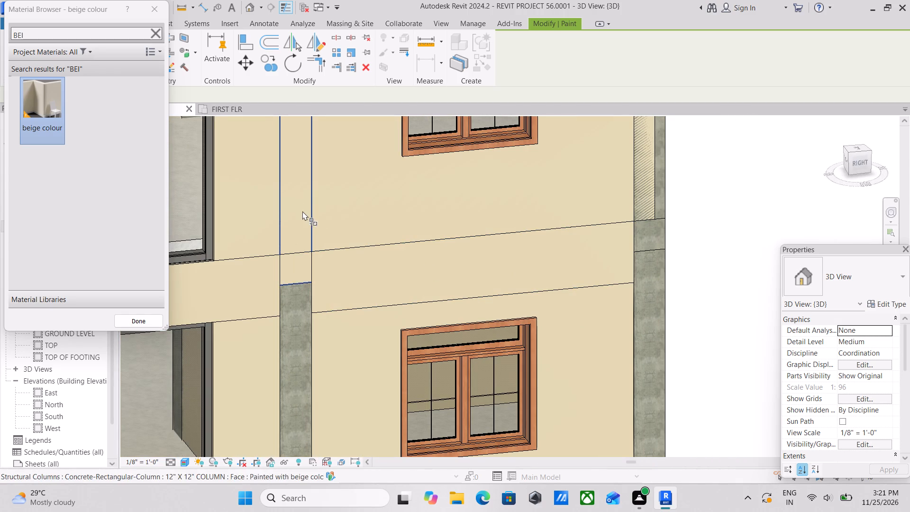
{"action": "middle_click_drag", "start_coordinate": [306, 226], "coordinate": [282, 234], "text": "shift"}
{"action": "left_click", "coordinate": [599, 209]}
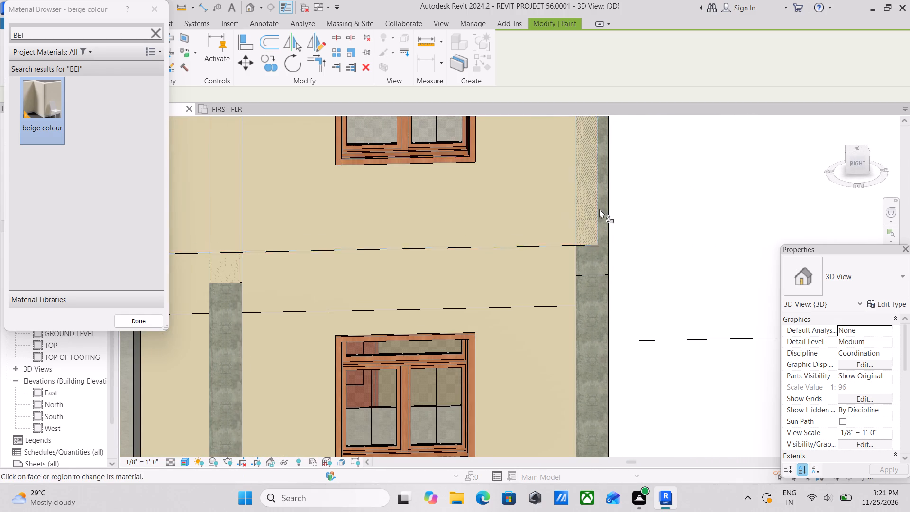
{"action": "middle_click_drag", "start_coordinate": [599, 223], "coordinate": [563, 246], "text": "shift"}
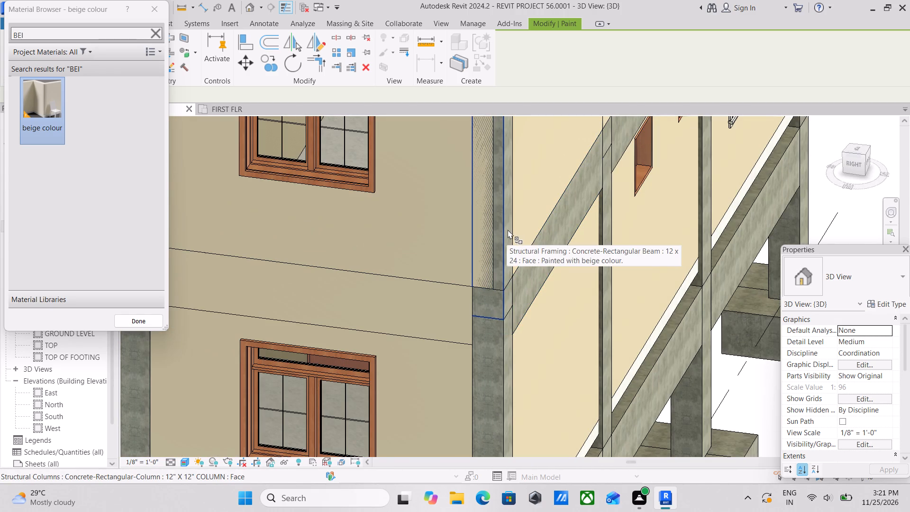
{"action": "left_click", "coordinate": [508, 229]}
{"action": "left_click", "coordinate": [515, 233]}
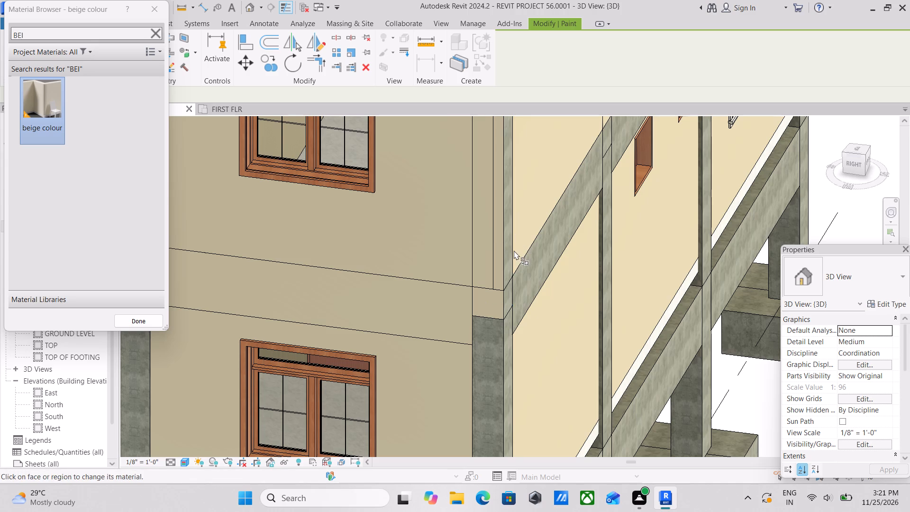
Paint the rear first-floor-level beam faces and the column between them, above and below the beam line, with beige colour.
{"action": "middle_click_drag", "start_coordinate": [512, 250], "coordinate": [471, 247], "text": "shift"}
{"action": "left_click", "coordinate": [437, 278]}
{"action": "middle_click_drag", "start_coordinate": [495, 280], "coordinate": [419, 289], "text": "shift"}
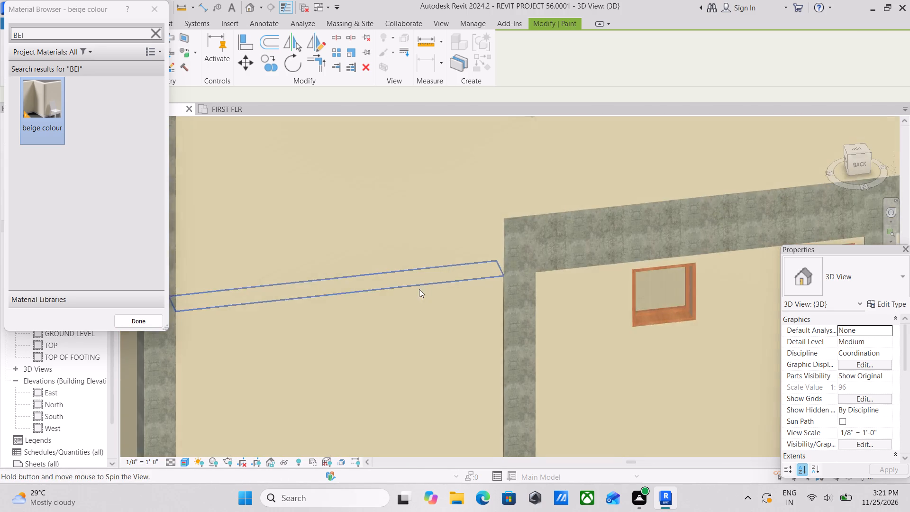
{"action": "left_click", "coordinate": [586, 221]}
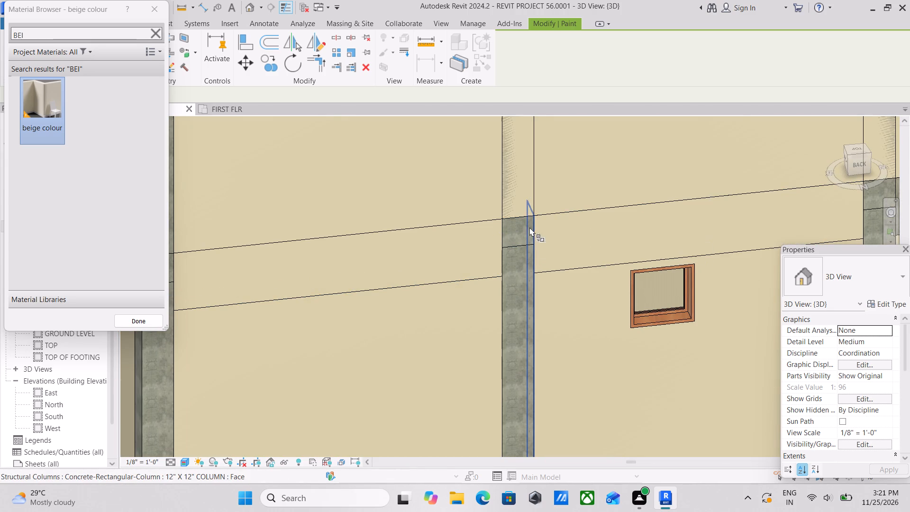
{"action": "left_click", "coordinate": [518, 229]}
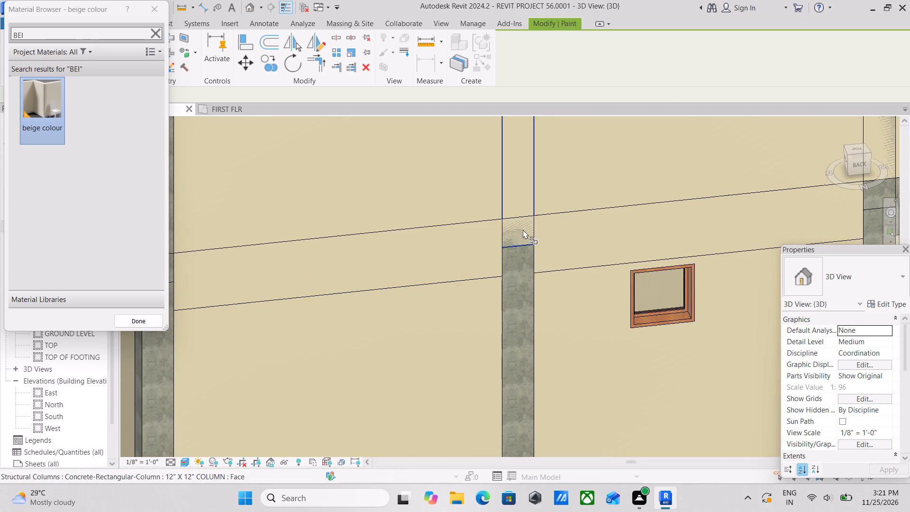
{"action": "left_click", "coordinate": [524, 260]}
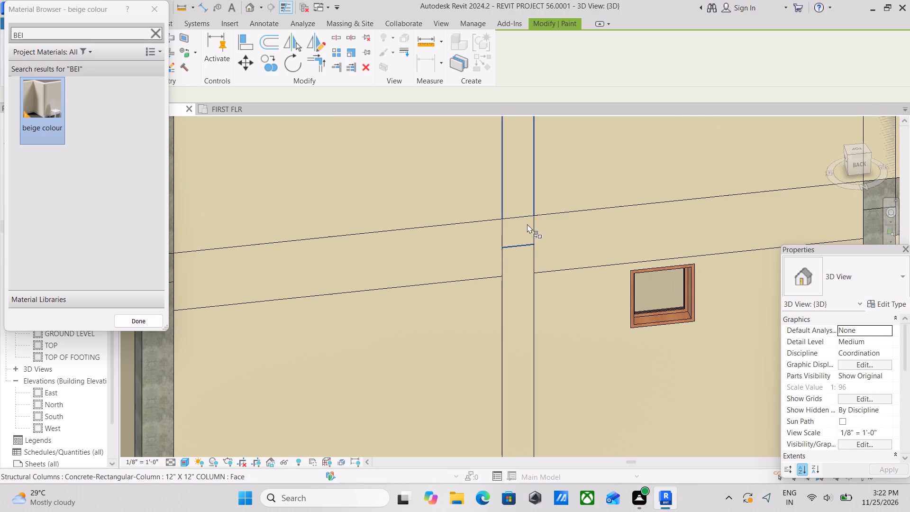
Paint the rear first-floor-level beam nearest the left side and its adjoining intermediate column's rear faces with beige colour.
{"action": "scroll", "coordinate": [527, 222], "scroll_direction": "down", "scroll_amount": 7}
{"action": "middle_click_drag", "start_coordinate": [532, 225], "coordinate": [470, 227]}
{"action": "middle_click_drag", "start_coordinate": [571, 275], "coordinate": [638, 236], "text": "shift"}
{"action": "middle_click_drag", "start_coordinate": [638, 236], "coordinate": [496, 236]}
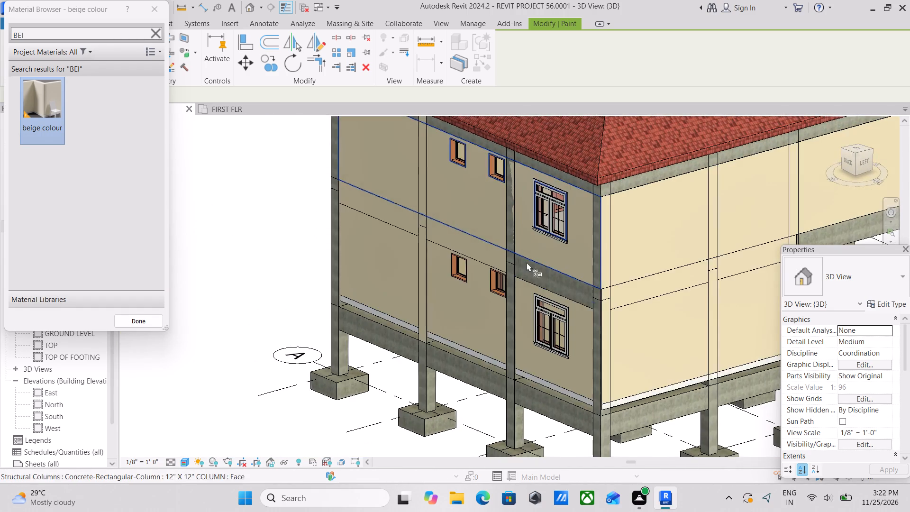
{"action": "scroll", "coordinate": [590, 318], "scroll_direction": "up", "scroll_amount": 3}
{"action": "left_click", "coordinate": [567, 267]}
{"action": "scroll", "coordinate": [521, 265], "scroll_direction": "up", "scroll_amount": 3}
{"action": "scroll", "coordinate": [455, 219], "scroll_direction": "up", "scroll_amount": 6}
{"action": "left_click", "coordinate": [425, 193]}
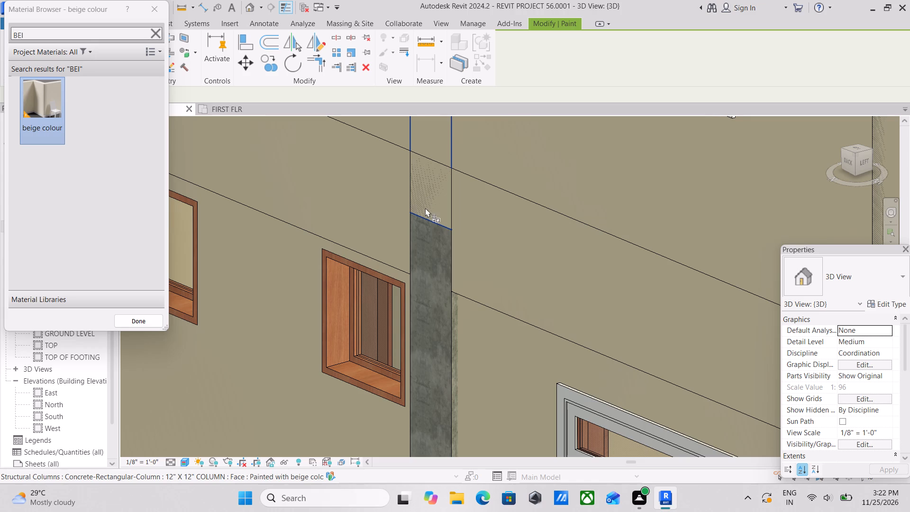
{"action": "left_click", "coordinate": [431, 252]}
{"action": "left_click", "coordinate": [439, 202]}
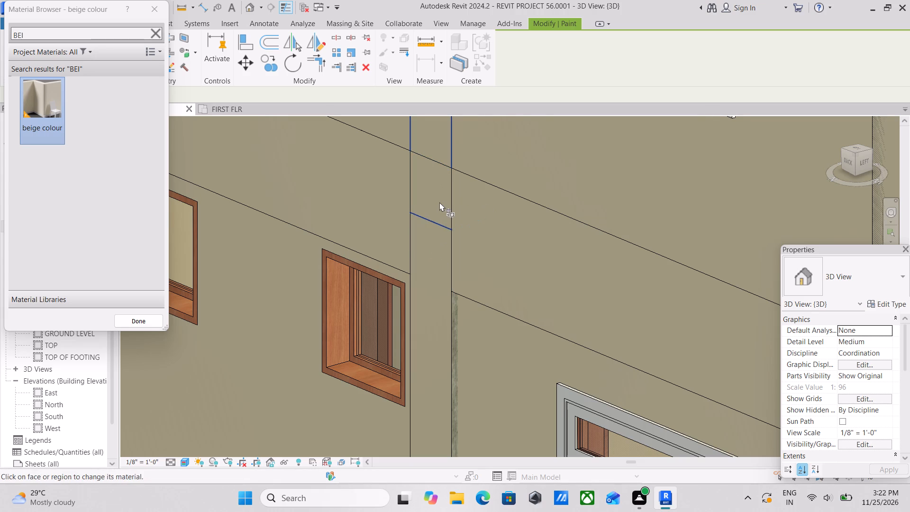
Paint the narrow exposed ground-floor side faces at the two intermediate rear columns with beige colour.
{"action": "scroll", "coordinate": [439, 202], "scroll_direction": "down", "scroll_amount": 9}
{"action": "scroll", "coordinate": [438, 322], "scroll_direction": "up", "scroll_amount": 10}
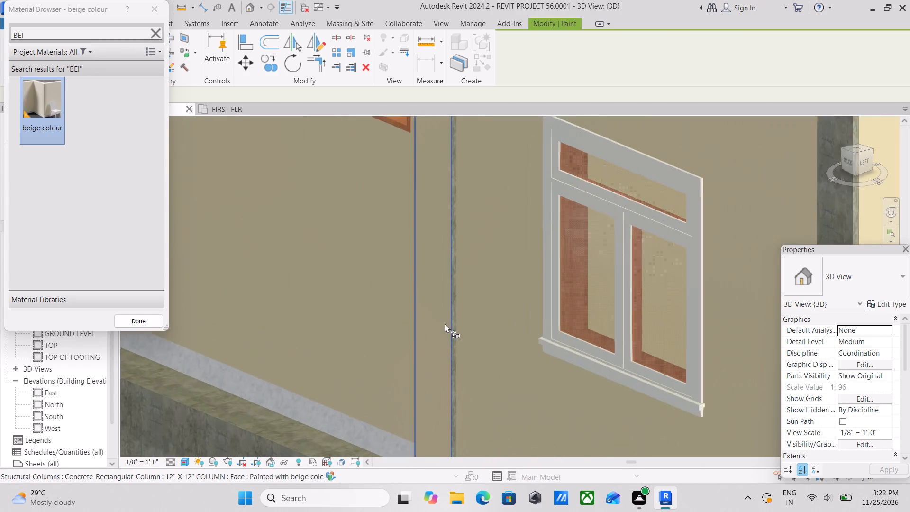
{"action": "scroll", "coordinate": [445, 323], "scroll_direction": "up", "scroll_amount": 10}
{"action": "left_click", "coordinate": [489, 364]}
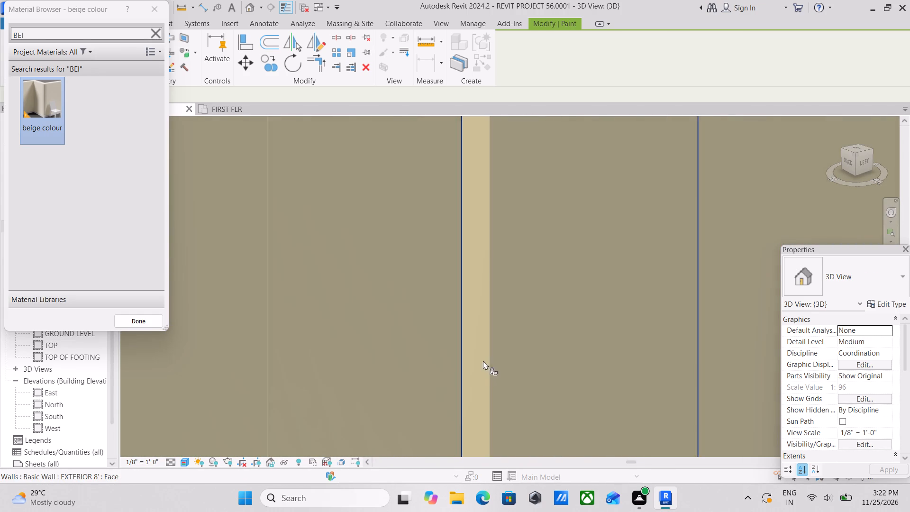
{"action": "scroll", "coordinate": [480, 358], "scroll_direction": "down", "scroll_amount": 16}
{"action": "middle_click_drag", "start_coordinate": [466, 340], "coordinate": [568, 362]}
{"action": "middle_click_drag", "start_coordinate": [488, 291], "coordinate": [609, 350]}
{"action": "scroll", "coordinate": [420, 258], "scroll_direction": "up", "scroll_amount": 4}
{"action": "left_click", "coordinate": [486, 303]}
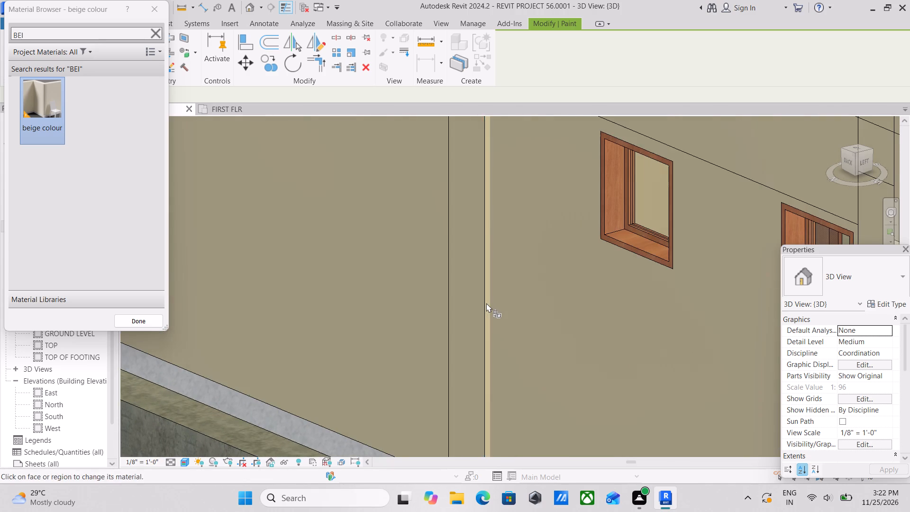
Paint the rear-left corner column's exposed faces on the ground and upper storeys with beige colour.
{"action": "scroll", "coordinate": [486, 303], "scroll_direction": "down", "scroll_amount": 10}
{"action": "middle_click_drag", "start_coordinate": [548, 303], "coordinate": [410, 246]}
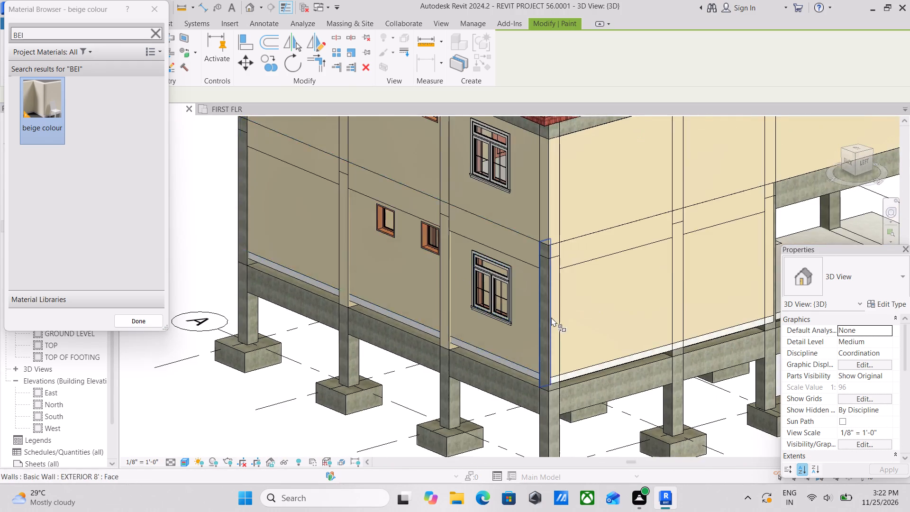
{"action": "scroll", "coordinate": [552, 317], "scroll_direction": "up", "scroll_amount": 4}
{"action": "left_click", "coordinate": [531, 324]}
{"action": "scroll", "coordinate": [553, 313], "scroll_direction": "up", "scroll_amount": 2}
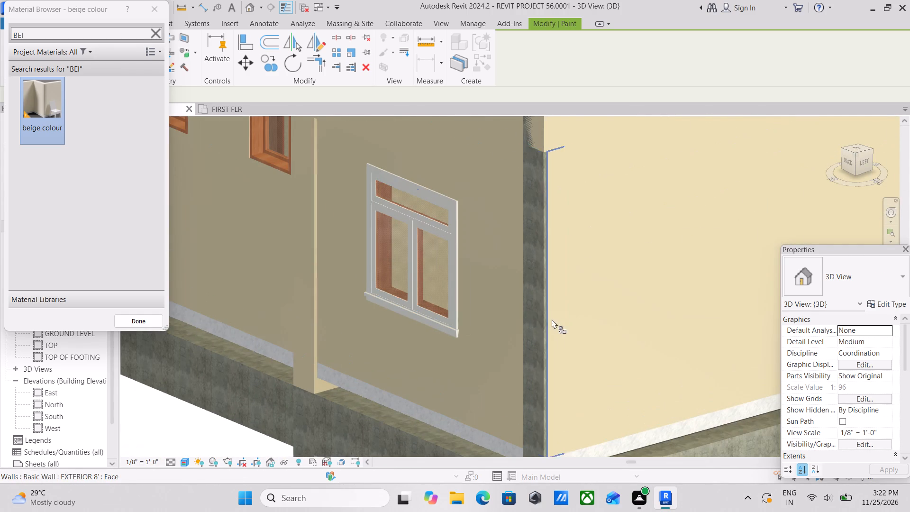
{"action": "left_click", "coordinate": [530, 324]}
{"action": "scroll", "coordinate": [540, 314], "scroll_direction": "up", "scroll_amount": 7}
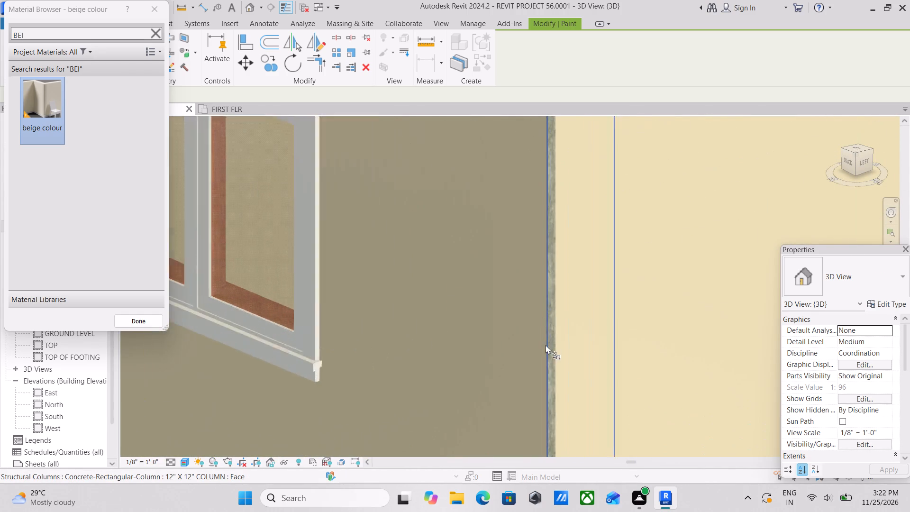
{"action": "scroll", "coordinate": [546, 345], "scroll_direction": "up", "scroll_amount": 5}
{"action": "left_click", "coordinate": [556, 347]}
{"action": "scroll", "coordinate": [556, 347], "scroll_direction": "down", "scroll_amount": 9}
{"action": "middle_click_drag", "start_coordinate": [556, 347], "coordinate": [556, 449]}
{"action": "scroll", "coordinate": [583, 293], "scroll_direction": "down", "scroll_amount": 1}
{"action": "middle_click_drag", "start_coordinate": [583, 293], "coordinate": [578, 399]}
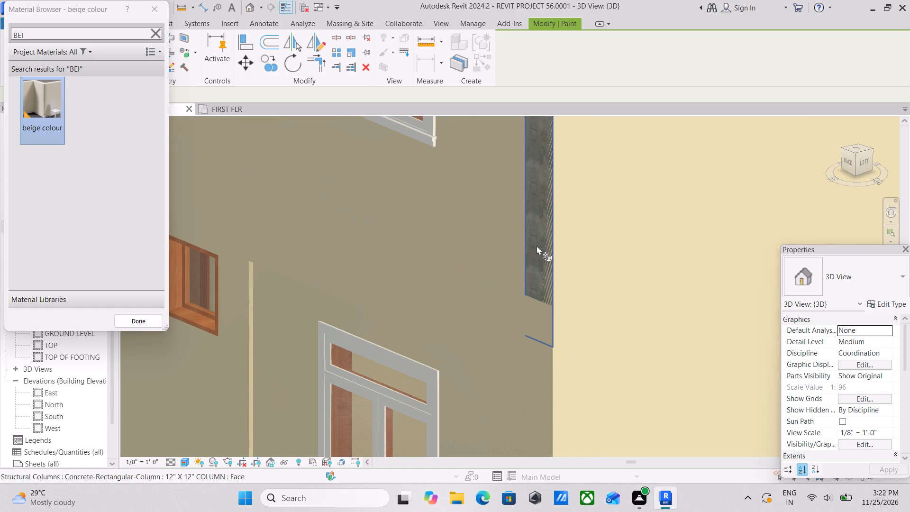
{"action": "left_click", "coordinate": [537, 246]}
{"action": "middle_click_drag", "start_coordinate": [537, 246], "coordinate": [535, 294]}
{"action": "scroll", "coordinate": [542, 293], "scroll_direction": "down", "scroll_amount": 3}
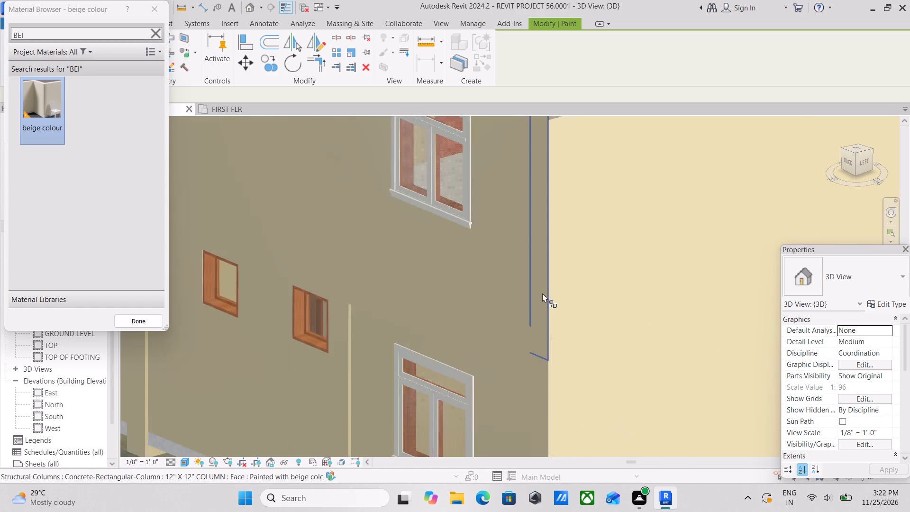
Paint the roof-level beams on both sides of the rear-left corner and the corner column's top with beige colour.
{"action": "middle_click_drag", "start_coordinate": [542, 293], "coordinate": [539, 364]}
{"action": "scroll", "coordinate": [539, 327], "scroll_direction": "down", "scroll_amount": 2}
{"action": "middle_click_drag", "start_coordinate": [539, 327], "coordinate": [503, 411]}
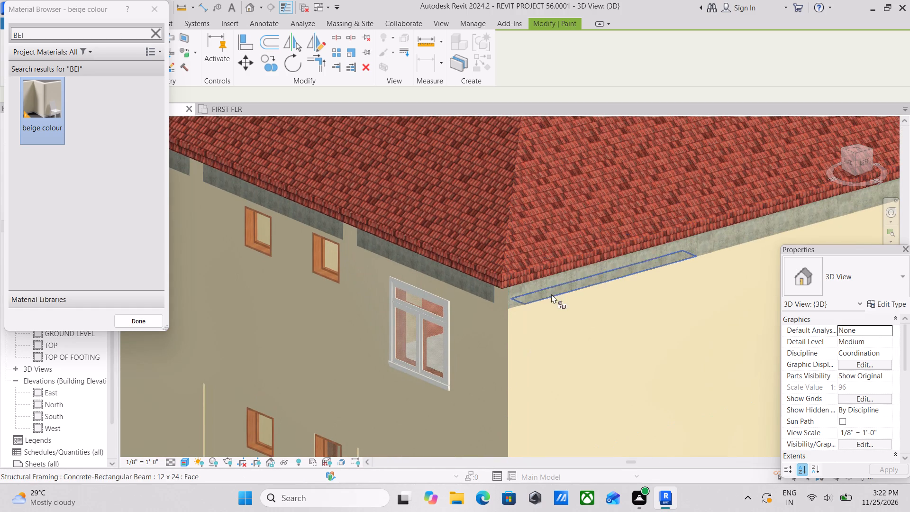
{"action": "left_click", "coordinate": [548, 284]}
{"action": "scroll", "coordinate": [548, 284], "scroll_direction": "up", "scroll_amount": 4}
{"action": "left_click", "coordinate": [491, 301]}
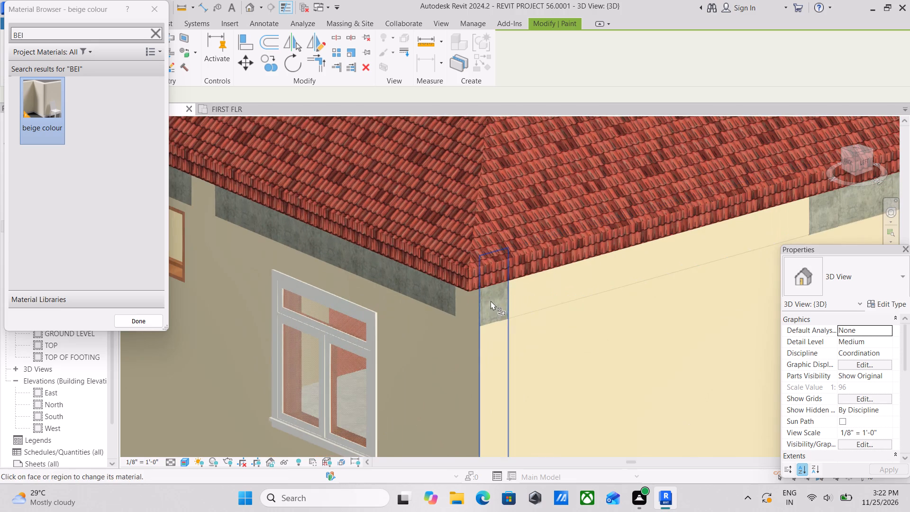
{"action": "left_click", "coordinate": [492, 300]}
{"action": "double_click", "coordinate": [434, 291]}
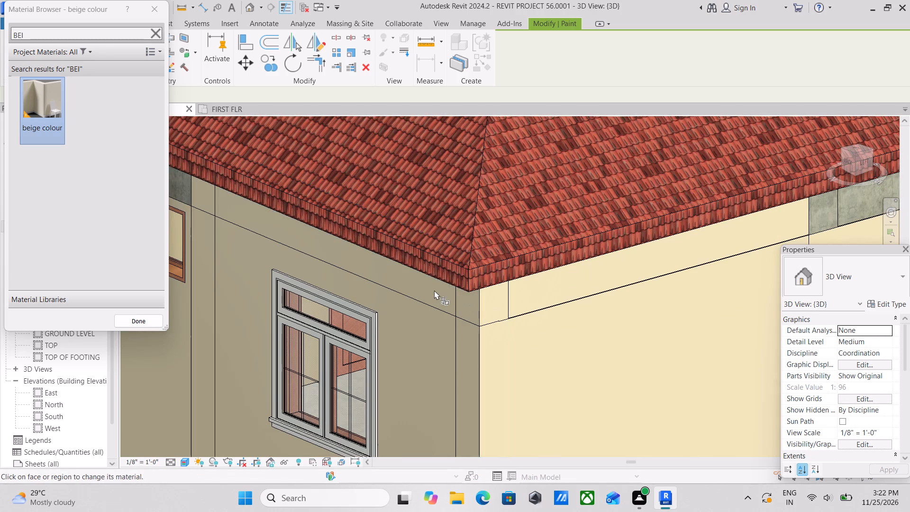
Paint the remaining roof-level beam faces along the rear wall with beige colour.
{"action": "scroll", "coordinate": [434, 290], "scroll_direction": "down", "scroll_amount": 1}
{"action": "middle_click_drag", "start_coordinate": [434, 290], "coordinate": [708, 372]}
{"action": "left_click", "coordinate": [461, 269]}
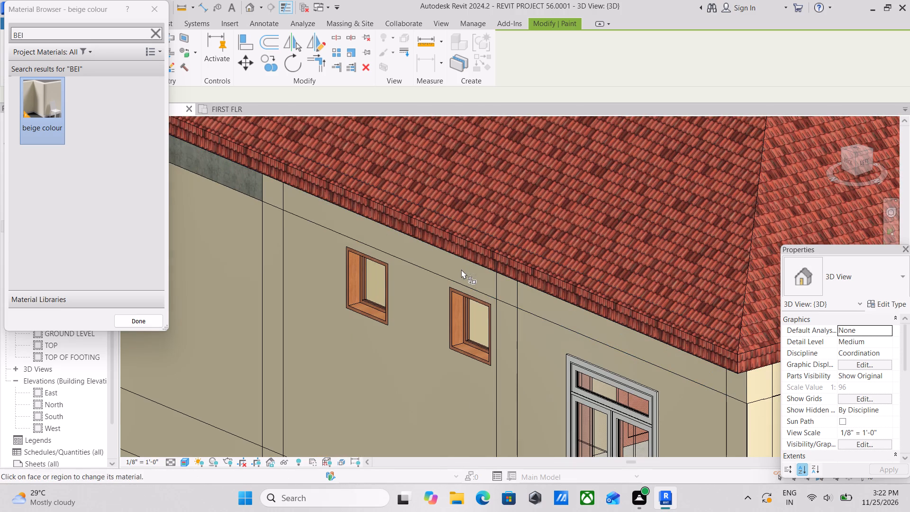
{"action": "scroll", "coordinate": [461, 269], "scroll_direction": "down", "scroll_amount": 1}
{"action": "middle_click_drag", "start_coordinate": [461, 269], "coordinate": [671, 352]}
{"action": "left_click", "coordinate": [462, 265]}
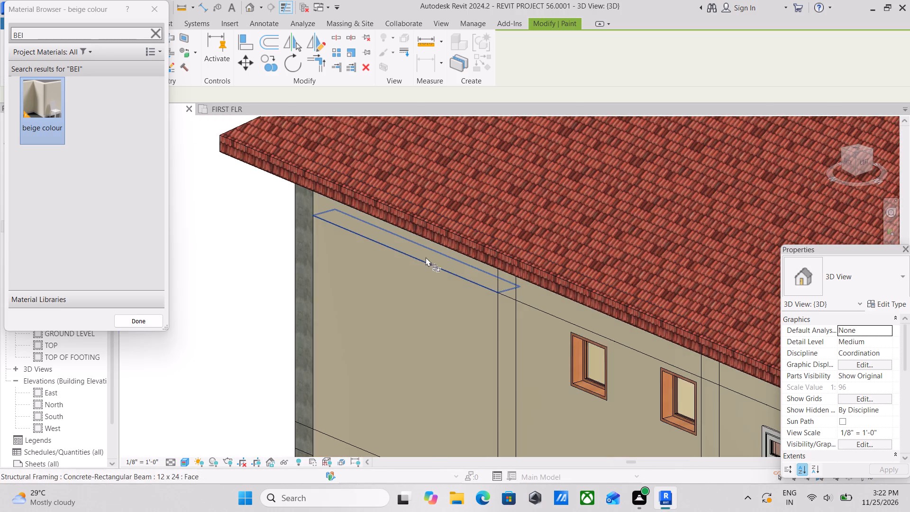
Paint the rear-right corner column's rear faces on the upper and ground storeys with beige colour.
{"action": "middle_click_drag", "start_coordinate": [424, 257], "coordinate": [503, 303]}
{"action": "left_click", "coordinate": [381, 260]}
{"action": "scroll", "coordinate": [381, 260], "scroll_direction": "down", "scroll_amount": 8}
{"action": "middle_click_drag", "start_coordinate": [518, 302], "coordinate": [545, 231]}
{"action": "scroll", "coordinate": [426, 295], "scroll_direction": "up", "scroll_amount": 5}
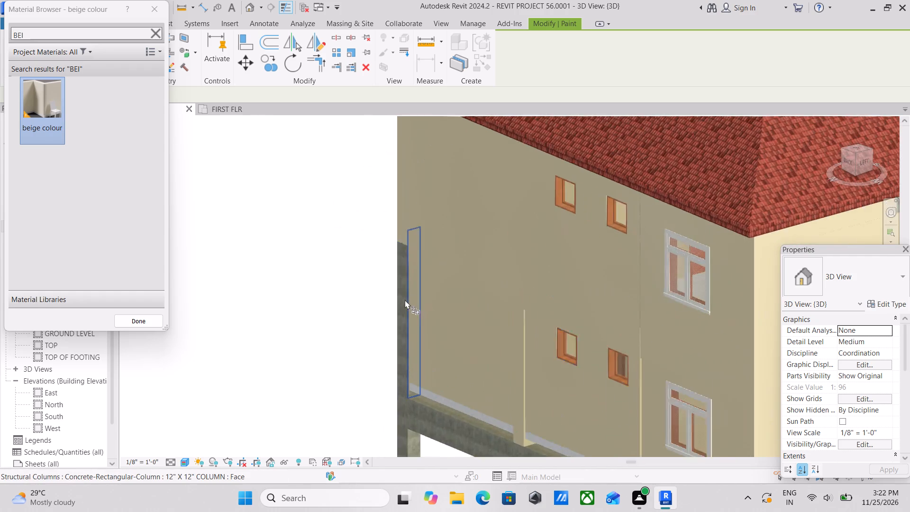
{"action": "scroll", "coordinate": [405, 300], "scroll_direction": "up", "scroll_amount": 1}
{"action": "left_click", "coordinate": [398, 300]}
{"action": "left_click", "coordinate": [398, 300]}
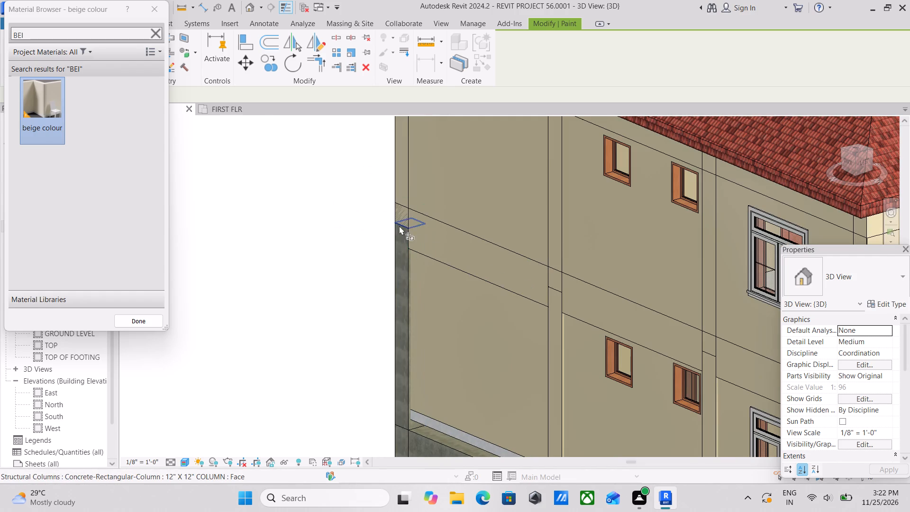
{"action": "left_click", "coordinate": [396, 236]}
{"action": "left_click", "coordinate": [396, 249]}
{"action": "scroll", "coordinate": [398, 278], "scroll_direction": "up", "scroll_amount": 8}
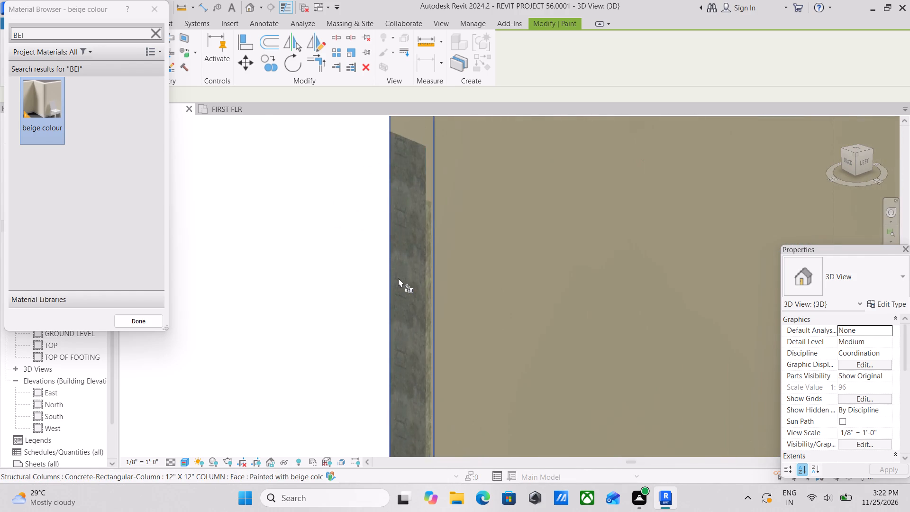
{"action": "scroll", "coordinate": [398, 278], "scroll_direction": "up", "scroll_amount": 4}
{"action": "left_click", "coordinate": [377, 298]}
{"action": "left_click", "coordinate": [453, 316]}
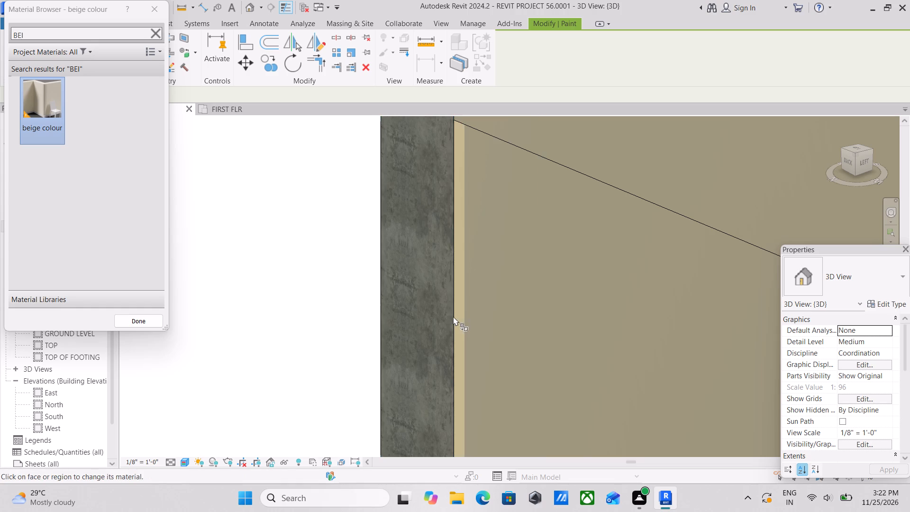
{"action": "left_click", "coordinate": [437, 318]}
{"action": "scroll", "coordinate": [437, 318], "scroll_direction": "down", "scroll_amount": 10}
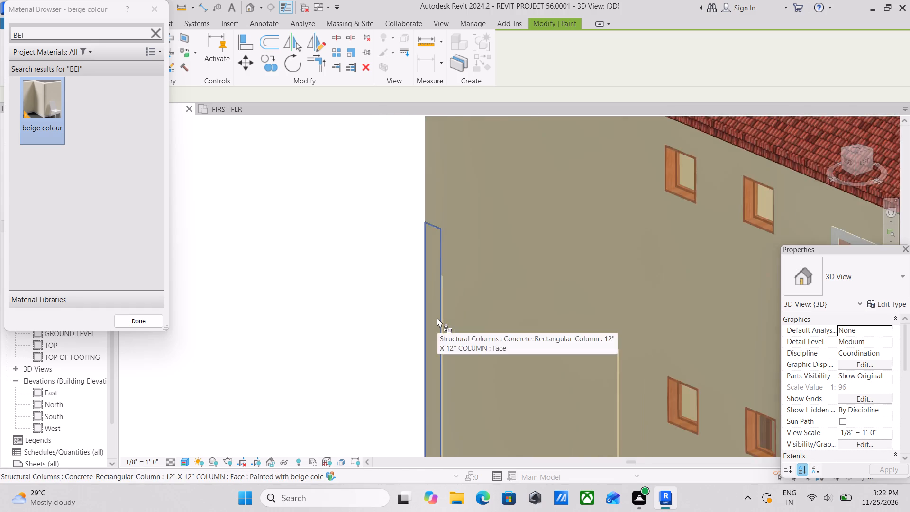
Paint the left side's beam above the porch opening and the ground-floor column beside it with beige colour.
{"action": "scroll", "coordinate": [437, 318], "scroll_direction": "down", "scroll_amount": 7}
{"action": "middle_click_drag", "start_coordinate": [465, 318], "coordinate": [466, 228]}
{"action": "scroll", "coordinate": [589, 315], "scroll_direction": "down", "scroll_amount": 1}
{"action": "middle_click_drag", "start_coordinate": [589, 315], "coordinate": [536, 287]}
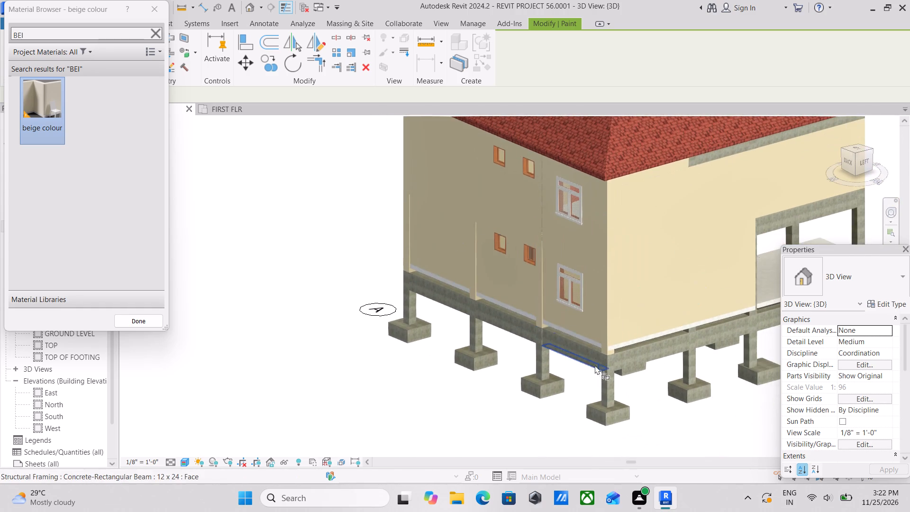
{"action": "scroll", "coordinate": [598, 365], "scroll_direction": "up", "scroll_amount": 3}
{"action": "middle_click_drag", "start_coordinate": [666, 327], "coordinate": [596, 340]}
{"action": "scroll", "coordinate": [610, 343], "scroll_direction": "down", "scroll_amount": 2}
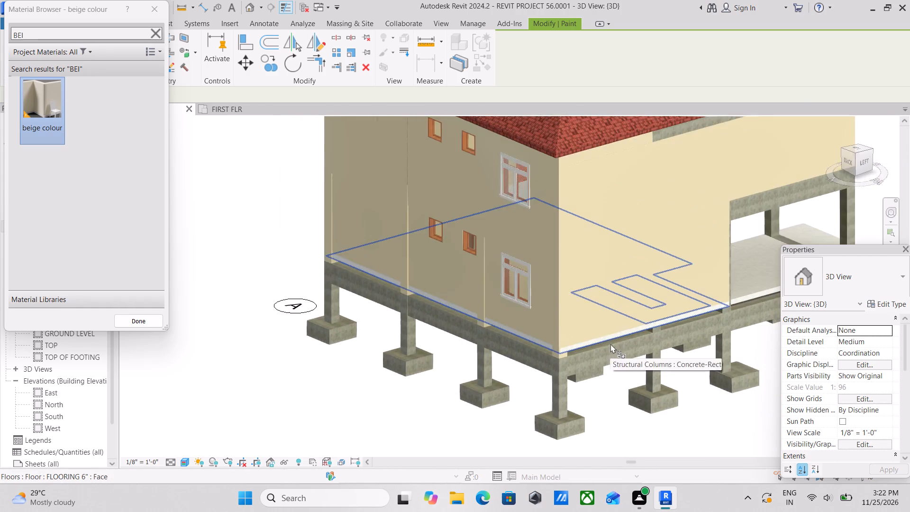
{"action": "middle_click_drag", "start_coordinate": [611, 344], "coordinate": [516, 329], "text": "shift"}
{"action": "middle_click_drag", "start_coordinate": [548, 327], "coordinate": [439, 290], "text": "shift"}
{"action": "scroll", "coordinate": [438, 290], "scroll_direction": "down", "scroll_amount": 2}
{"action": "middle_click_drag", "start_coordinate": [438, 290], "coordinate": [448, 321]}
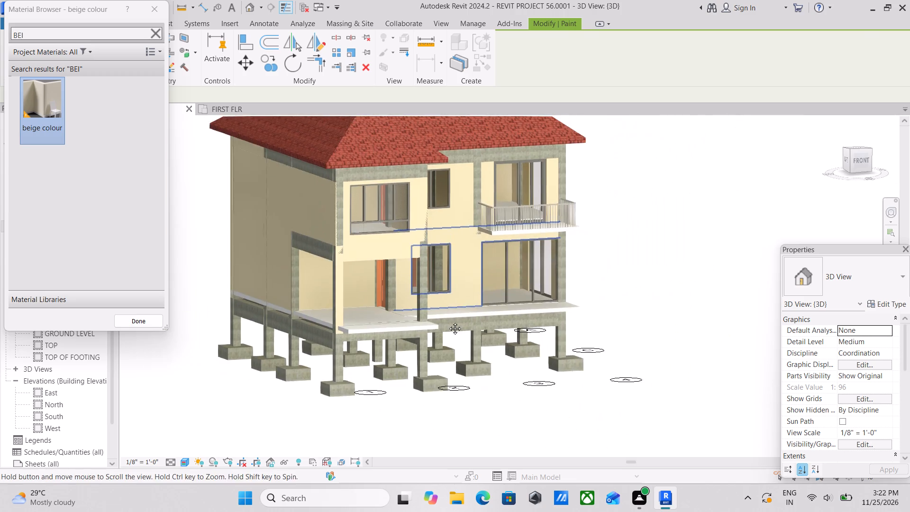
{"action": "middle_click_drag", "start_coordinate": [448, 321], "coordinate": [436, 327]}
{"action": "middle_click_drag", "start_coordinate": [441, 327], "coordinate": [482, 347], "text": "shift"}
{"action": "scroll", "coordinate": [482, 347], "scroll_direction": "up", "scroll_amount": 1, "text": "shift"}
{"action": "scroll", "coordinate": [372, 283], "scroll_direction": "up", "scroll_amount": 3}
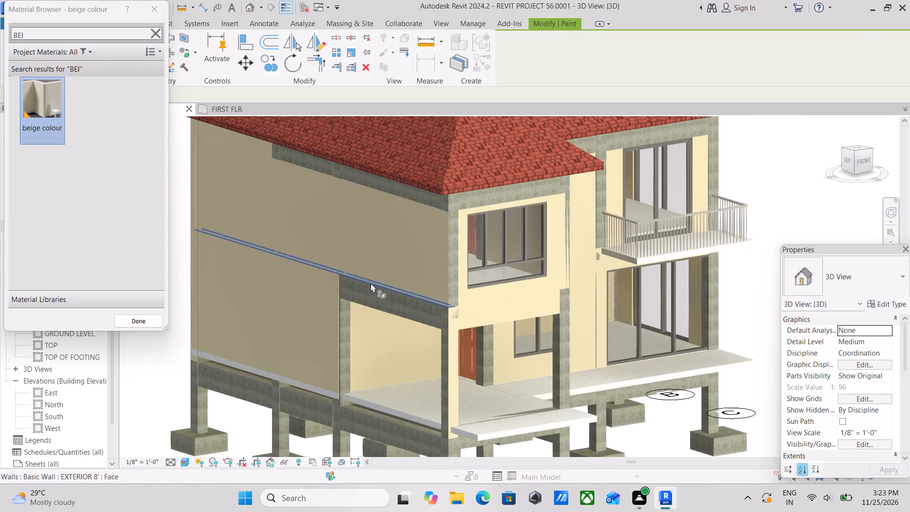
{"action": "left_click", "coordinate": [392, 300]}
{"action": "scroll", "coordinate": [326, 339], "scroll_direction": "up", "scroll_amount": 3}
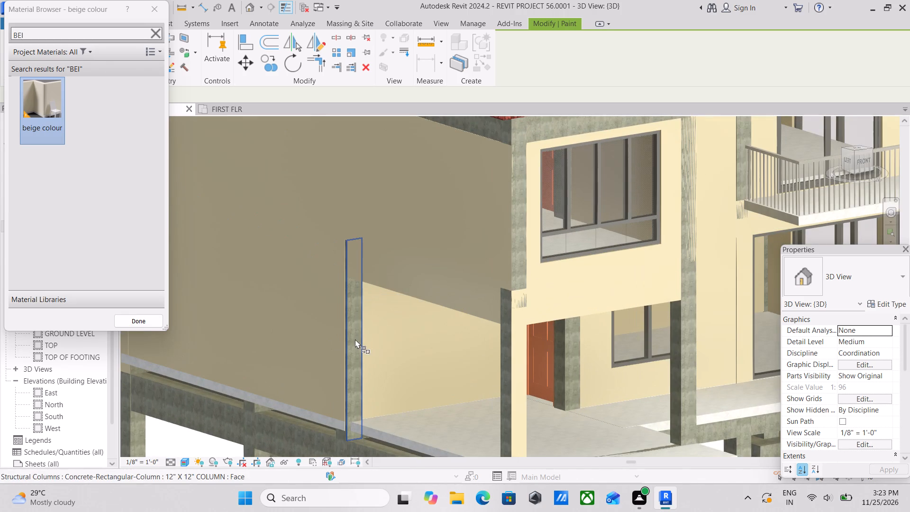
{"action": "left_click", "coordinate": [355, 339]}
Paint the exposed face of the ground-floor column at the rear edge of the left-side porch opening with beige colour.
{"action": "scroll", "coordinate": [354, 338], "scroll_direction": "up", "scroll_amount": 3}
{"action": "middle_click_drag", "start_coordinate": [365, 299], "coordinate": [429, 327], "text": "shift"}
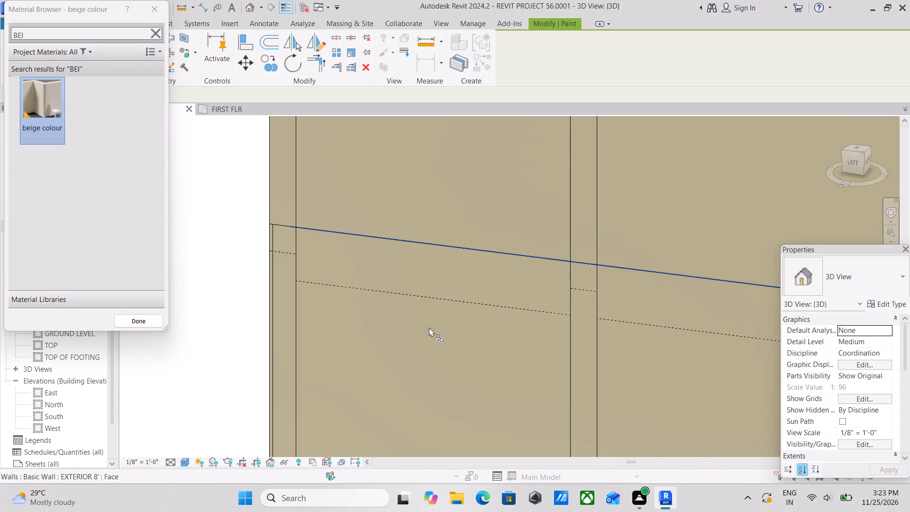
{"action": "middle_click_drag", "start_coordinate": [448, 310], "coordinate": [216, 234]}
{"action": "scroll", "coordinate": [352, 267], "scroll_direction": "down", "scroll_amount": 1}
{"action": "scroll", "coordinate": [538, 241], "scroll_direction": "up", "scroll_amount": 3}
{"action": "scroll", "coordinate": [577, 255], "scroll_direction": "up", "scroll_amount": 4}
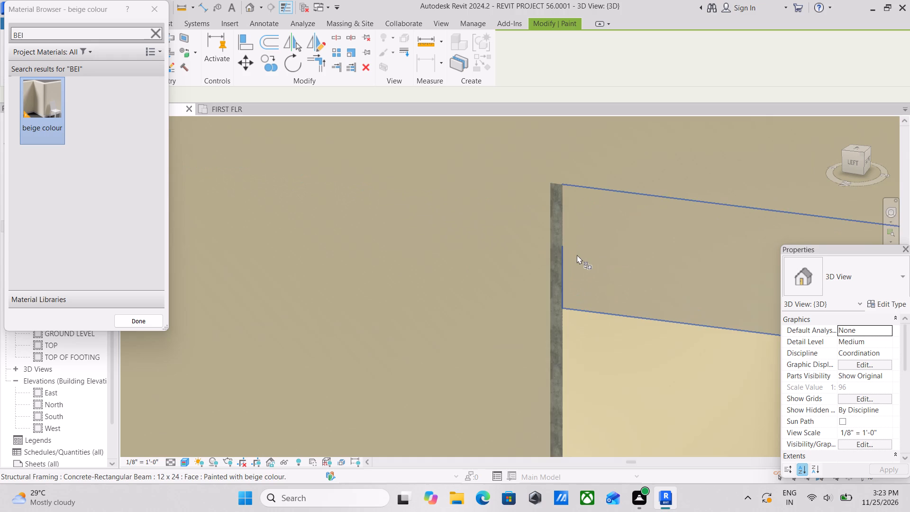
{"action": "scroll", "coordinate": [577, 255], "scroll_direction": "up", "scroll_amount": 3}
{"action": "scroll", "coordinate": [556, 187], "scroll_direction": "up", "scroll_amount": 1}
{"action": "middle_click_drag", "start_coordinate": [556, 187], "coordinate": [572, 282]}
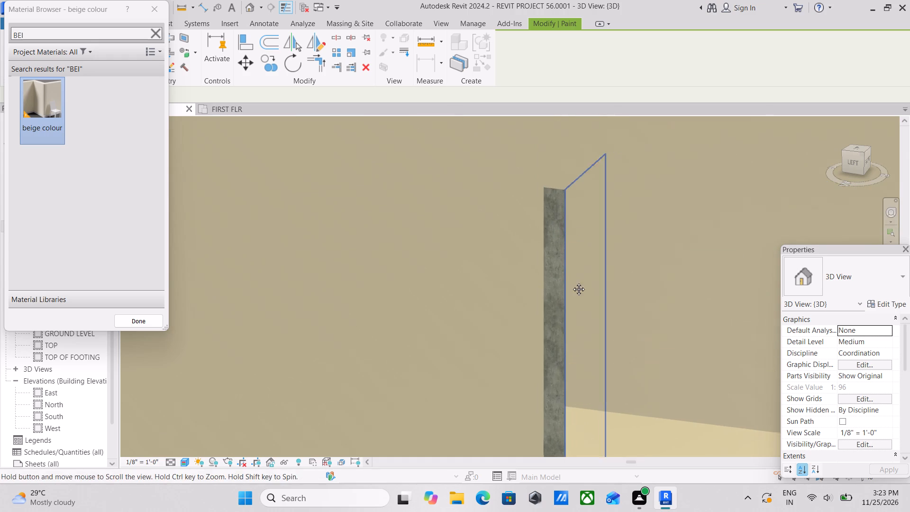
{"action": "middle_click_drag", "start_coordinate": [572, 282], "coordinate": [571, 282]}
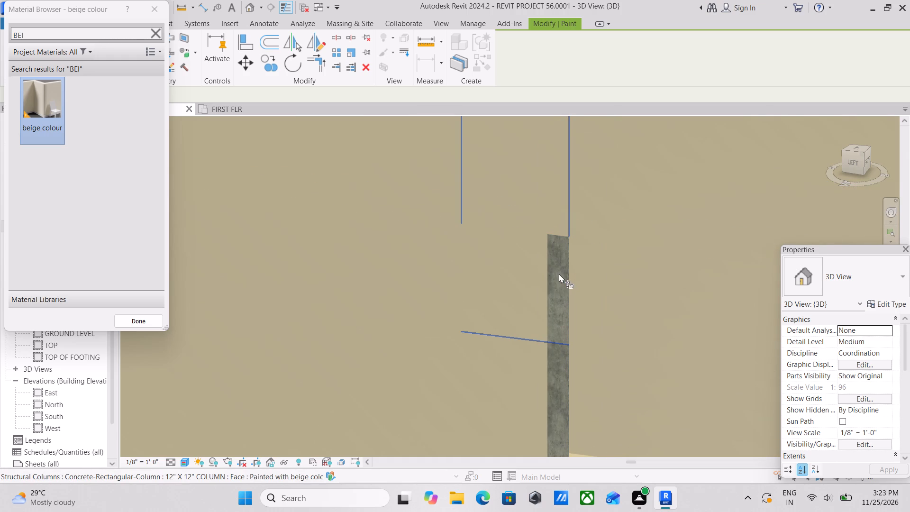
{"action": "left_click", "coordinate": [560, 280]}
{"action": "scroll", "coordinate": [560, 283], "scroll_direction": "down", "scroll_amount": 1}
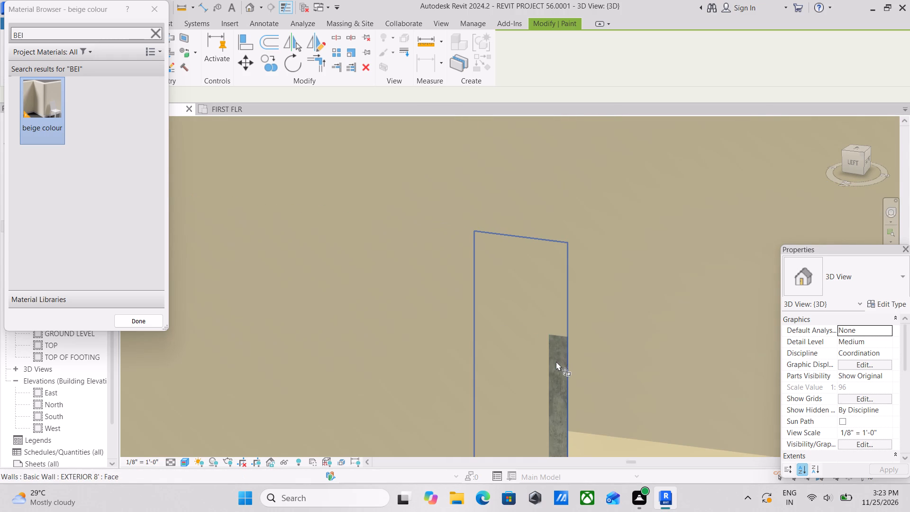
{"action": "left_click", "coordinate": [556, 361]}
{"action": "scroll", "coordinate": [564, 361], "scroll_direction": "down", "scroll_amount": 15}
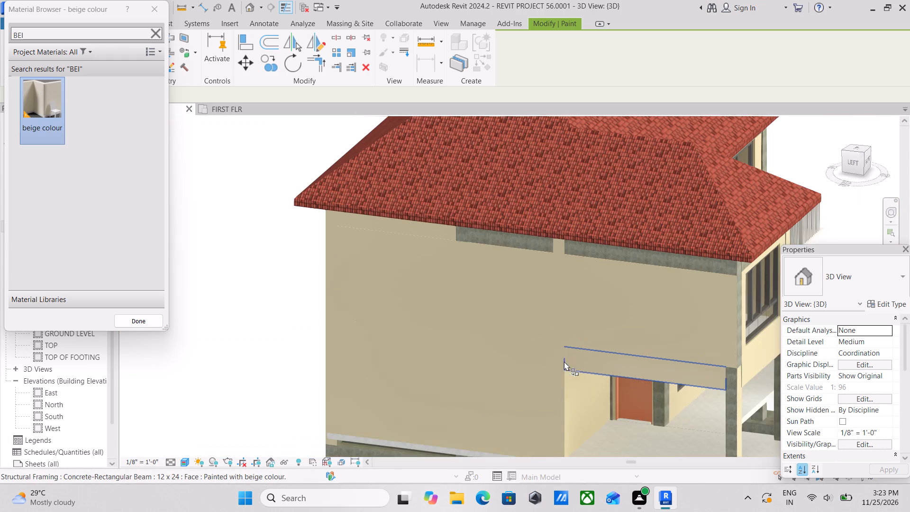
Paint the remaining concrete roof-level beams and column tops along the left side wall with beige colour.
{"action": "middle_click_drag", "start_coordinate": [564, 361], "coordinate": [470, 421]}
{"action": "left_click", "coordinate": [537, 311]}
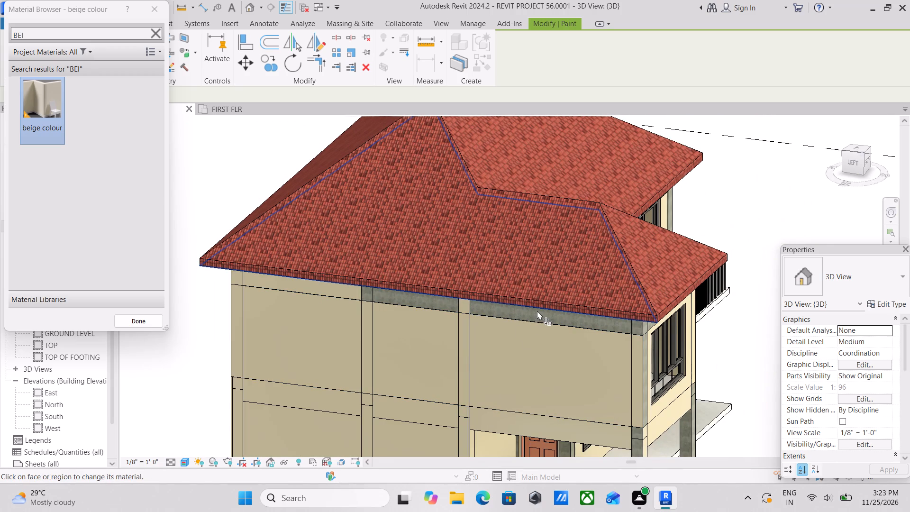
{"action": "scroll", "coordinate": [551, 318], "scroll_direction": "up", "scroll_amount": 4}
{"action": "left_click", "coordinate": [560, 318]}
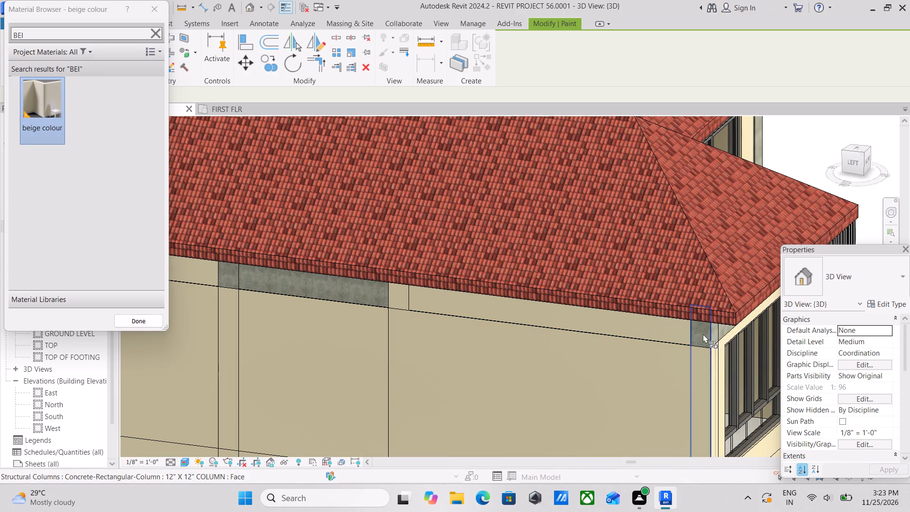
{"action": "left_click", "coordinate": [702, 334]}
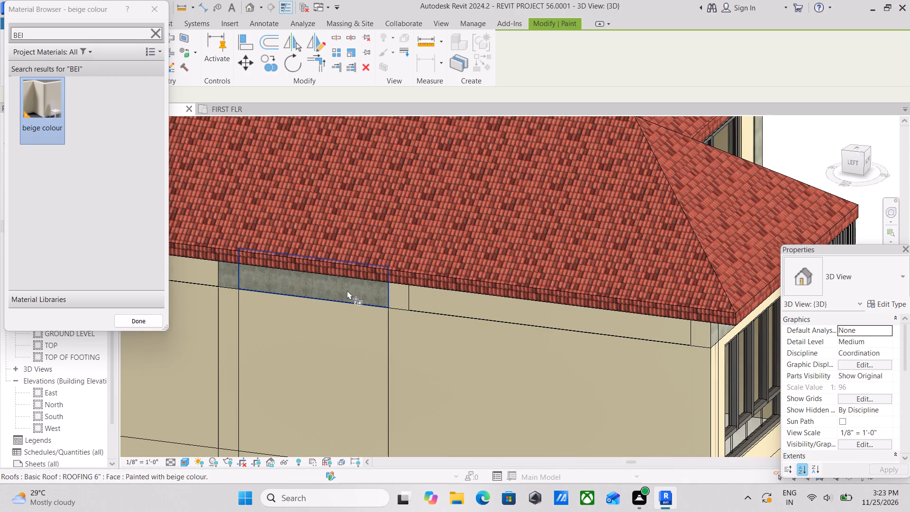
{"action": "left_click", "coordinate": [347, 290]}
{"action": "left_click", "coordinate": [230, 279]}
Paint the front wall's roof-level beams and the upper-storey column between the window and balcony door with beige colour.
{"action": "scroll", "coordinate": [230, 279], "scroll_direction": "down", "scroll_amount": 6}
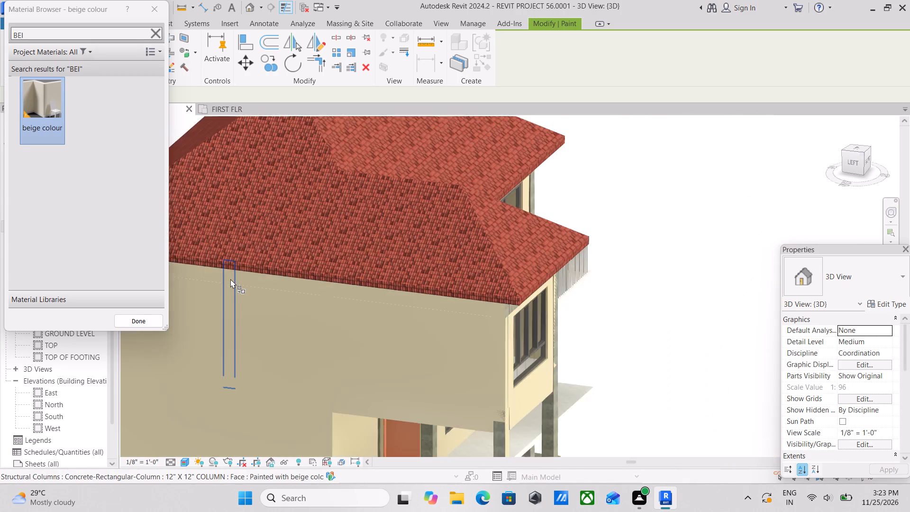
{"action": "scroll", "coordinate": [230, 279], "scroll_direction": "down", "scroll_amount": 4}
{"action": "scroll", "coordinate": [344, 347], "scroll_direction": "down", "scroll_amount": 1}
{"action": "middle_click_drag", "start_coordinate": [353, 351], "coordinate": [450, 363]}
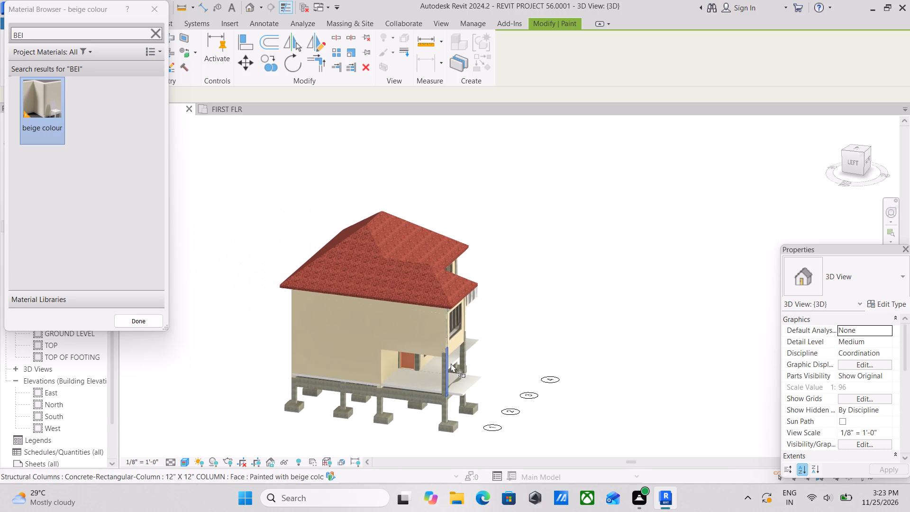
{"action": "middle_click_drag", "start_coordinate": [451, 363], "coordinate": [300, 351], "text": "shift"}
{"action": "middle_click_drag", "start_coordinate": [373, 338], "coordinate": [519, 371]}
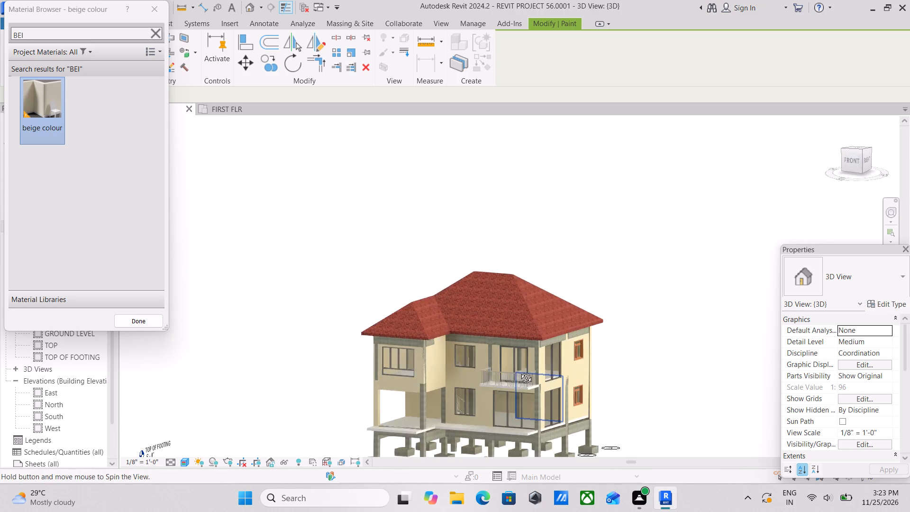
{"action": "middle_click_drag", "start_coordinate": [519, 371], "coordinate": [525, 375]}
{"action": "scroll", "coordinate": [525, 361], "scroll_direction": "up", "scroll_amount": 10}
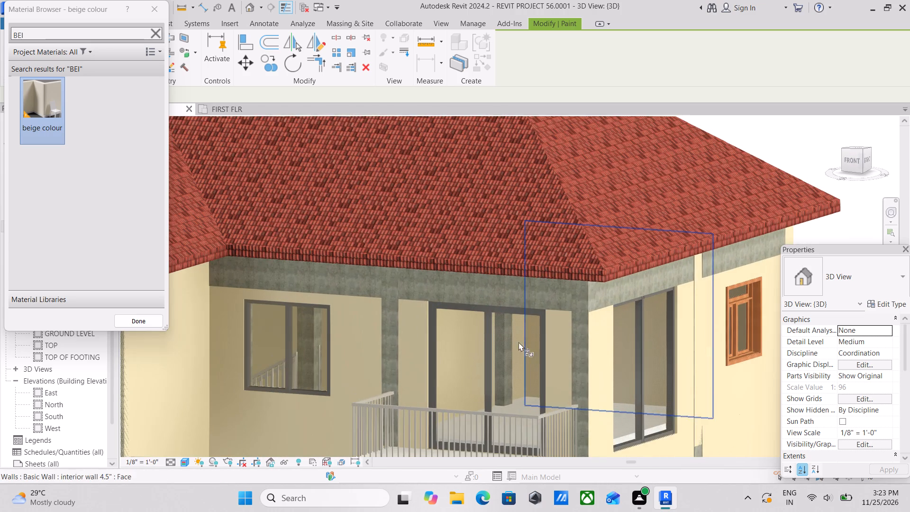
{"action": "left_click", "coordinate": [461, 286]}
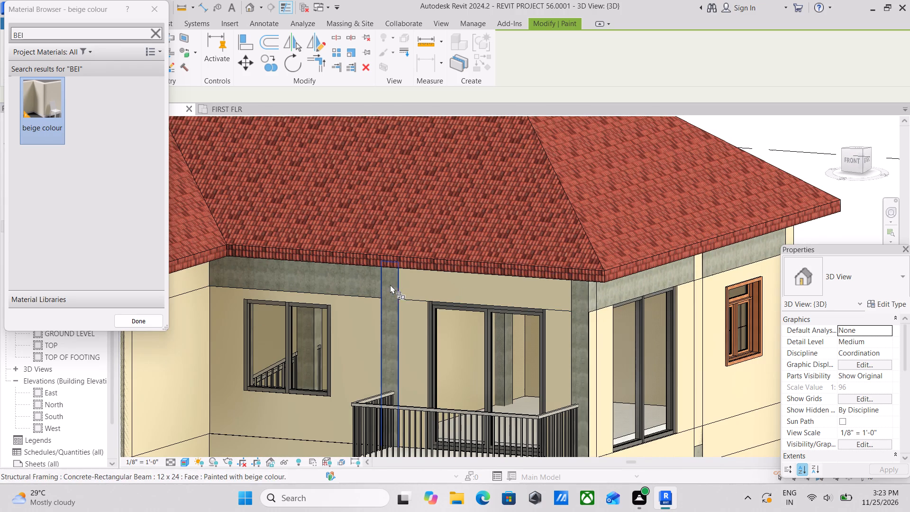
{"action": "left_click", "coordinate": [387, 289]}
{"action": "left_click", "coordinate": [352, 281]}
Paint the right side's roof-level beams and both outer faces of the upper-storey corner column beside the balcony with beige colour.
{"action": "middle_click_drag", "start_coordinate": [411, 292], "coordinate": [366, 302], "text": "shift"}
{"action": "middle_click_drag", "start_coordinate": [401, 302], "coordinate": [371, 284]}
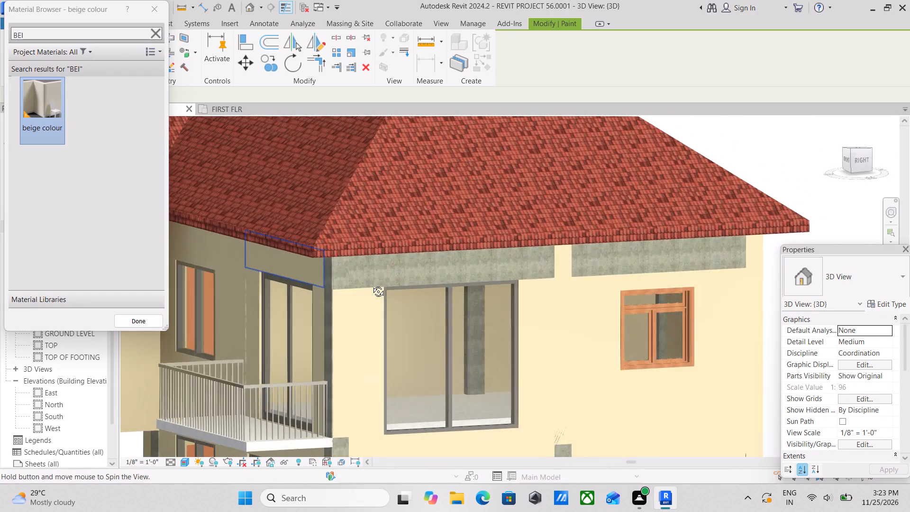
{"action": "middle_click_drag", "start_coordinate": [371, 284], "coordinate": [377, 283]}
{"action": "left_click", "coordinate": [469, 271]}
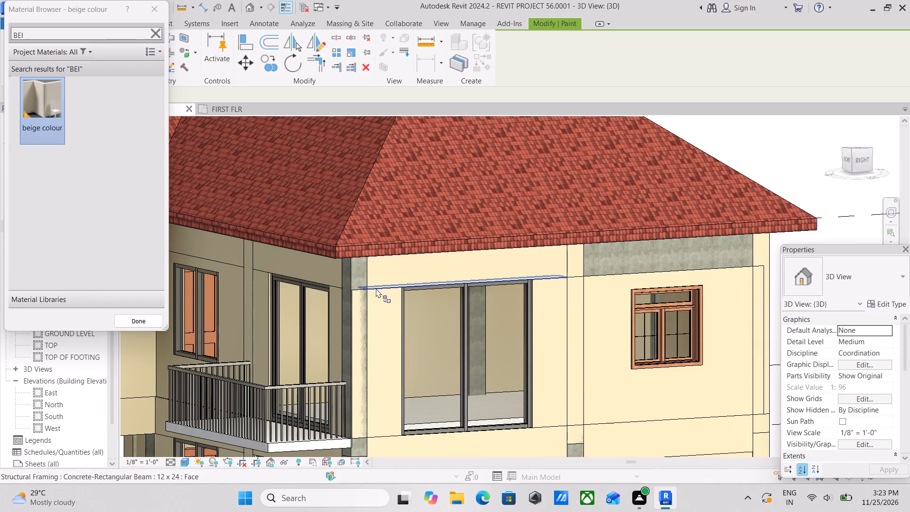
{"action": "left_click", "coordinate": [354, 270]}
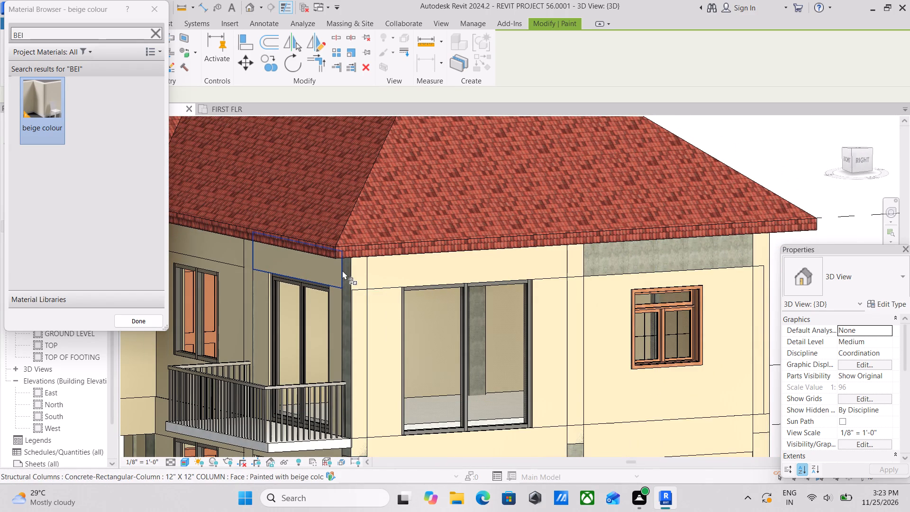
{"action": "middle_click_drag", "start_coordinate": [337, 308], "coordinate": [371, 347], "text": "shift"}
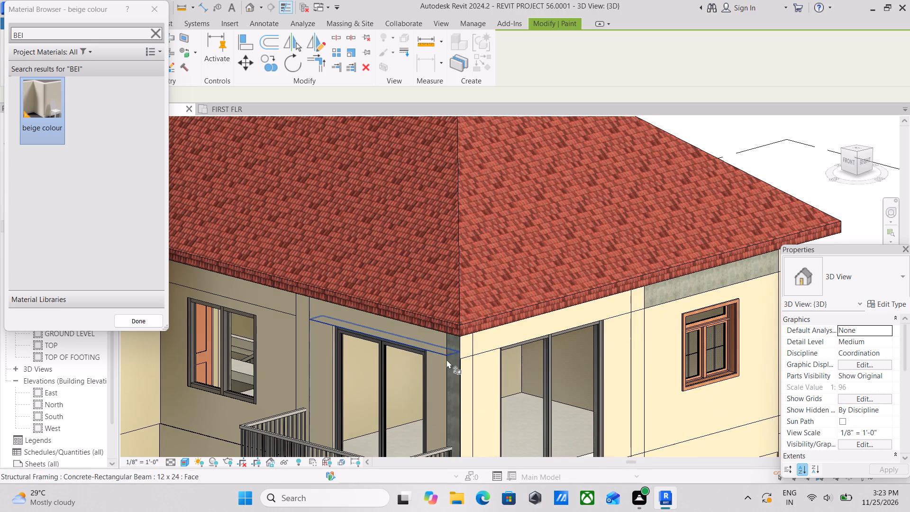
{"action": "left_click", "coordinate": [453, 360]}
{"action": "middle_click_drag", "start_coordinate": [497, 329], "coordinate": [429, 329]}
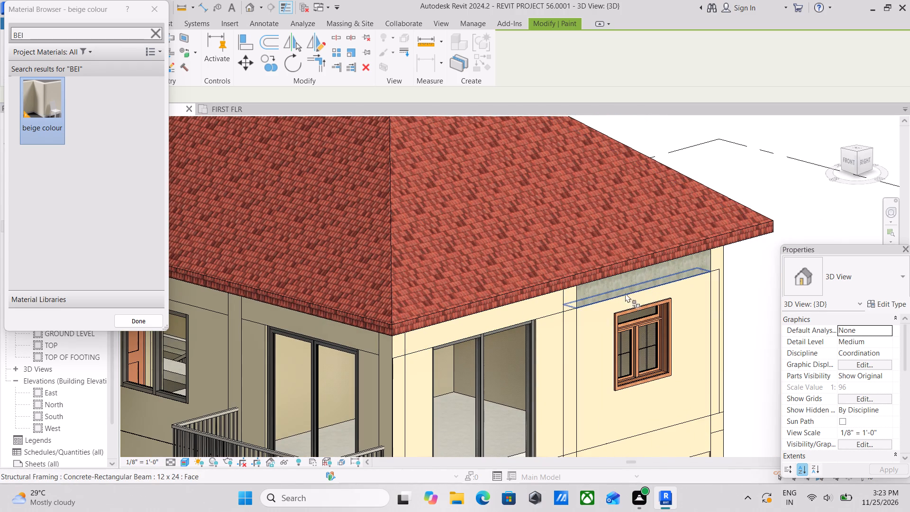
{"action": "left_click", "coordinate": [642, 275]}
Paint the right-side faces of the ground-floor middle column and front-right corner column with beige colour.
{"action": "scroll", "coordinate": [642, 275], "scroll_direction": "down", "scroll_amount": 2}
{"action": "middle_click_drag", "start_coordinate": [641, 321], "coordinate": [493, 294], "text": "shift"}
{"action": "middle_click_drag", "start_coordinate": [461, 346], "coordinate": [485, 235]}
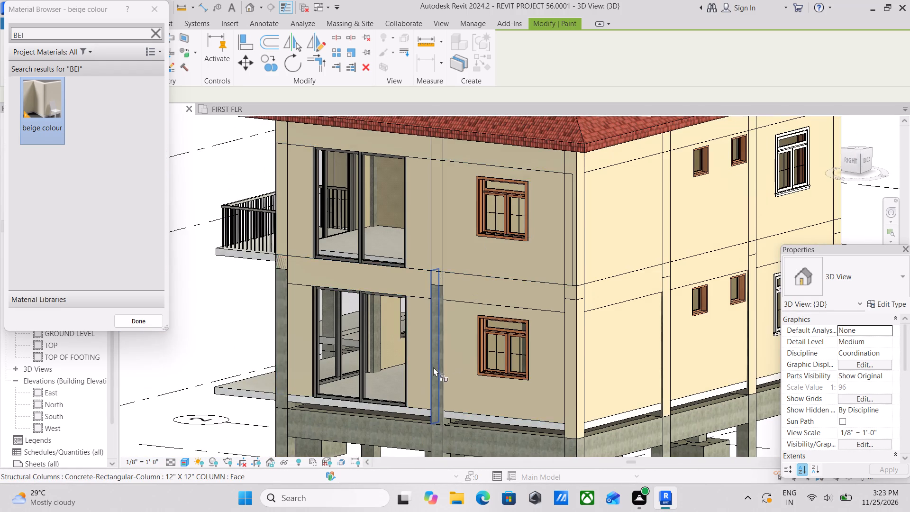
{"action": "scroll", "coordinate": [434, 367], "scroll_direction": "up", "scroll_amount": 5}
{"action": "middle_click_drag", "start_coordinate": [438, 332], "coordinate": [438, 361]}
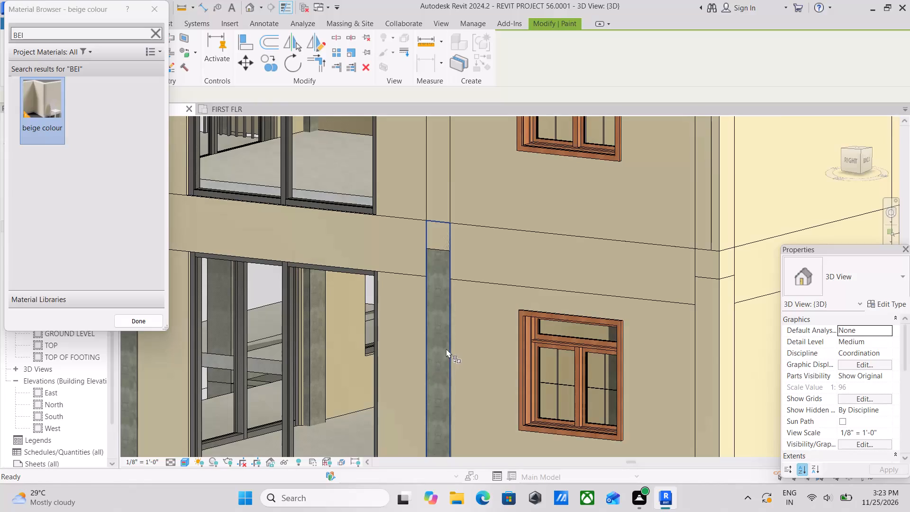
{"action": "left_click", "coordinate": [446, 348]}
{"action": "scroll", "coordinate": [446, 348], "scroll_direction": "down", "scroll_amount": 6}
{"action": "middle_click_drag", "start_coordinate": [433, 364], "coordinate": [530, 341]}
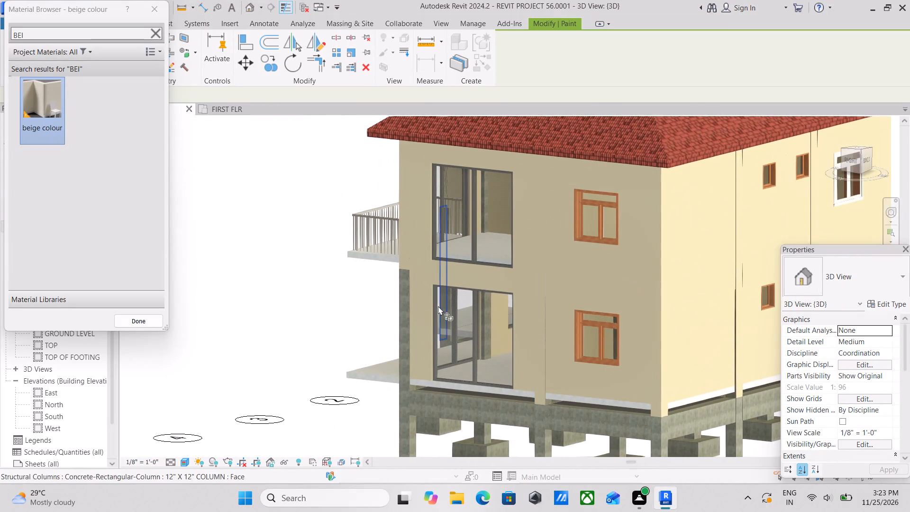
{"action": "scroll", "coordinate": [384, 299], "scroll_direction": "up", "scroll_amount": 4}
{"action": "left_click", "coordinate": [421, 256]}
{"action": "scroll", "coordinate": [421, 256], "scroll_direction": "up", "scroll_amount": 3}
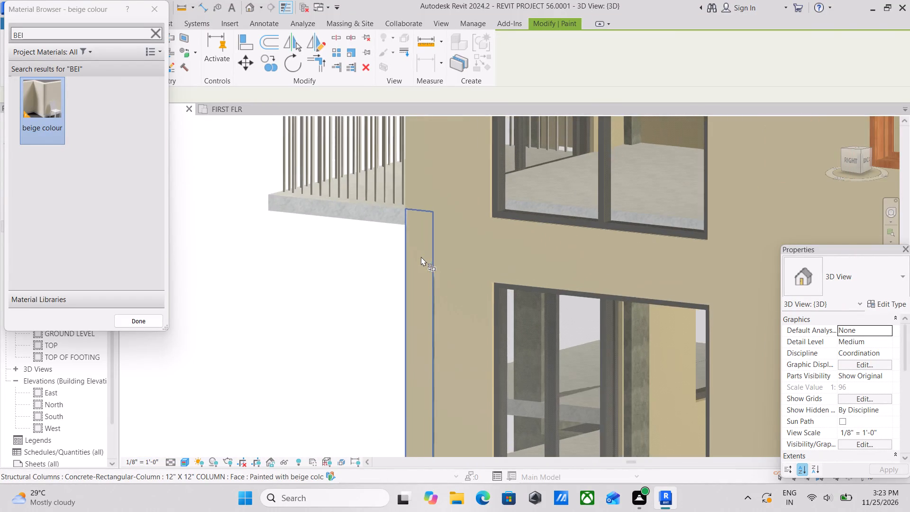
Paint the front and right faces of the ground-floor porch column under the projecting front room with beige colour.
{"action": "scroll", "coordinate": [422, 283], "scroll_direction": "down", "scroll_amount": 8}
{"action": "middle_click_drag", "start_coordinate": [422, 300], "coordinate": [634, 330], "text": "shift"}
{"action": "middle_click_drag", "start_coordinate": [627, 337], "coordinate": [618, 314], "text": "shift"}
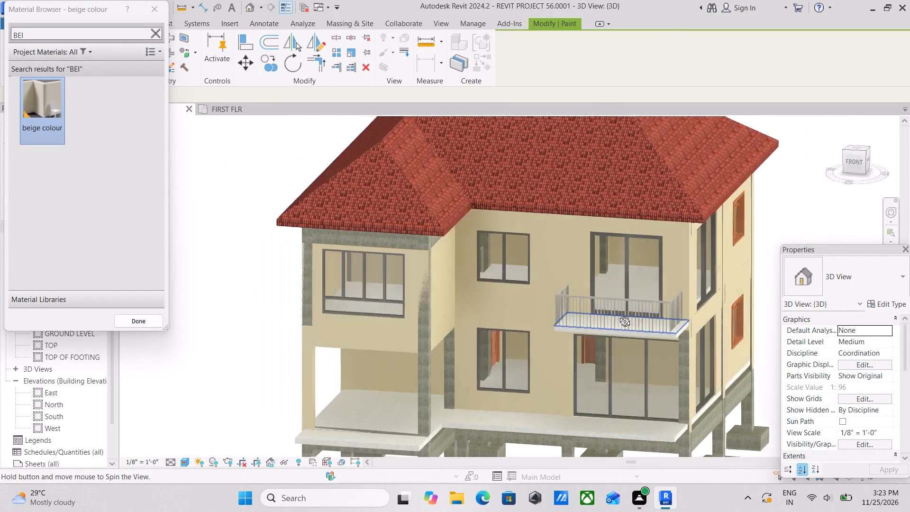
{"action": "middle_click_drag", "start_coordinate": [618, 314], "coordinate": [618, 299], "text": "shift"}
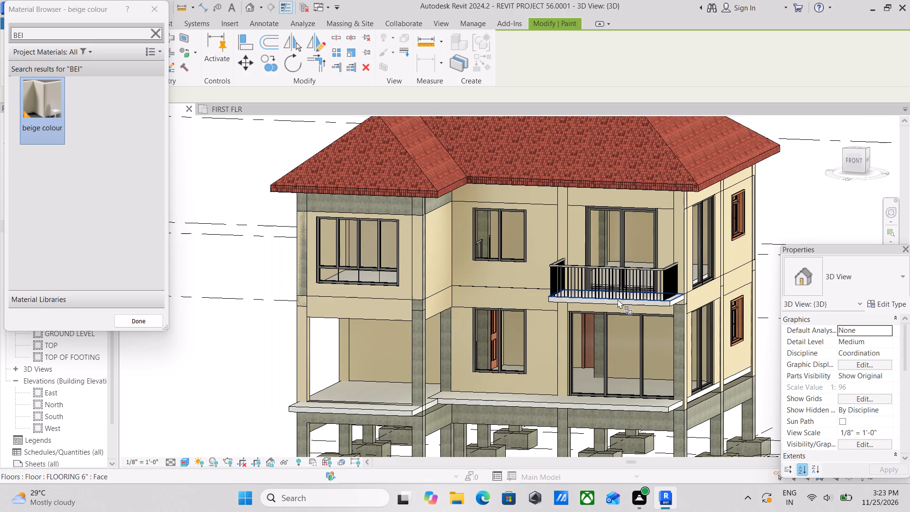
{"action": "scroll", "coordinate": [618, 299], "scroll_direction": "down", "scroll_amount": 2}
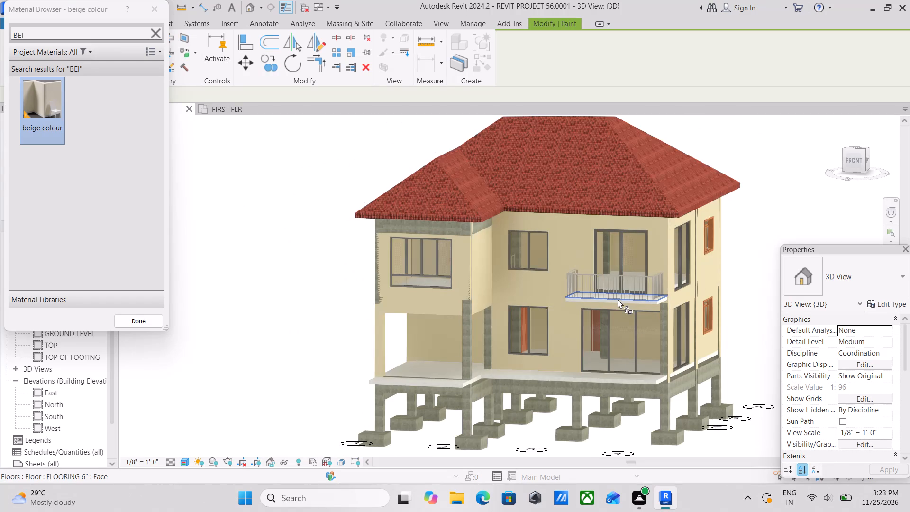
{"action": "scroll", "coordinate": [618, 299], "scroll_direction": "down", "scroll_amount": 2}
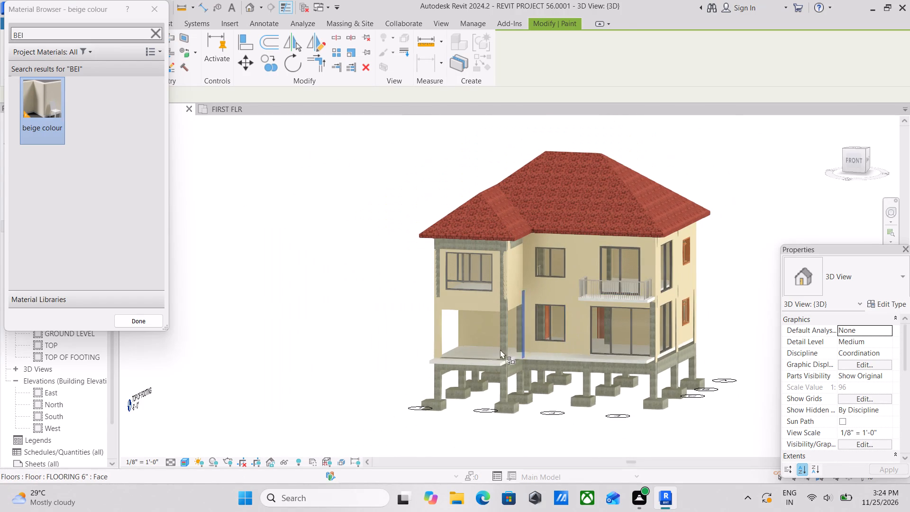
{"action": "scroll", "coordinate": [456, 344], "scroll_direction": "up", "scroll_amount": 1}
{"action": "middle_click_drag", "start_coordinate": [460, 346], "coordinate": [494, 365]}
{"action": "scroll", "coordinate": [548, 321], "scroll_direction": "up", "scroll_amount": 5}
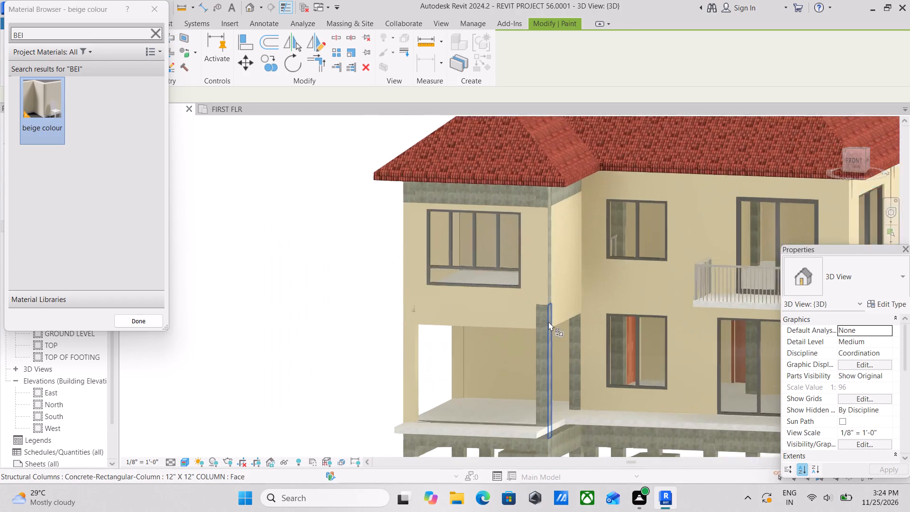
{"action": "scroll", "coordinate": [548, 321], "scroll_direction": "up", "scroll_amount": 3}
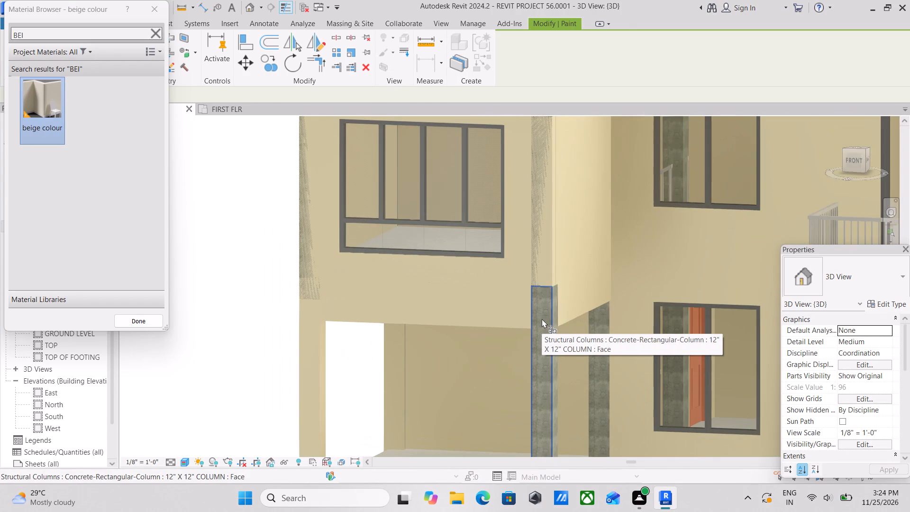
{"action": "left_click", "coordinate": [538, 330]}
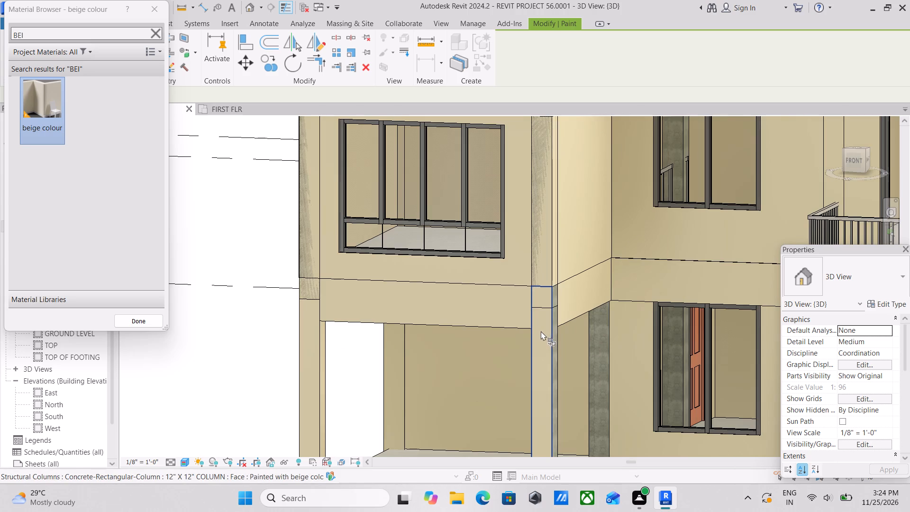
{"action": "middle_click_drag", "start_coordinate": [542, 337], "coordinate": [492, 351], "text": "shift"}
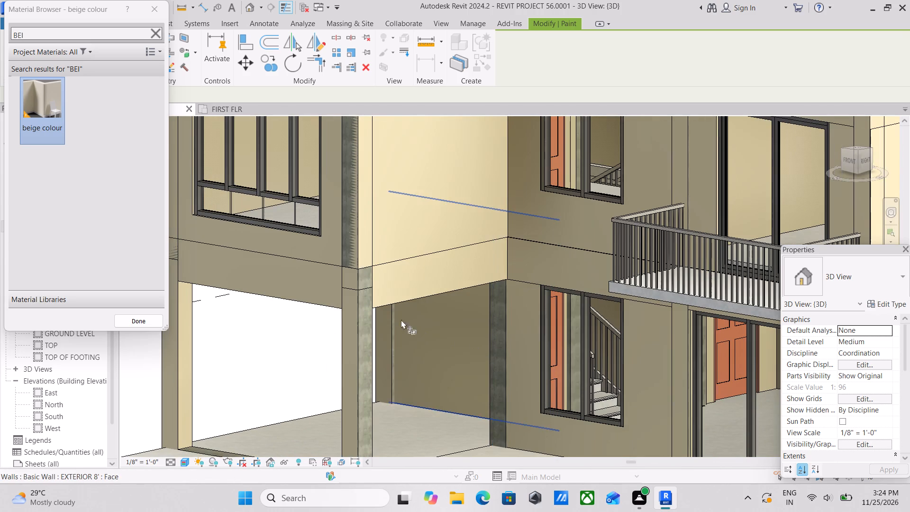
{"action": "scroll", "coordinate": [364, 287], "scroll_direction": "up", "scroll_amount": 3}
{"action": "left_click", "coordinate": [363, 325]}
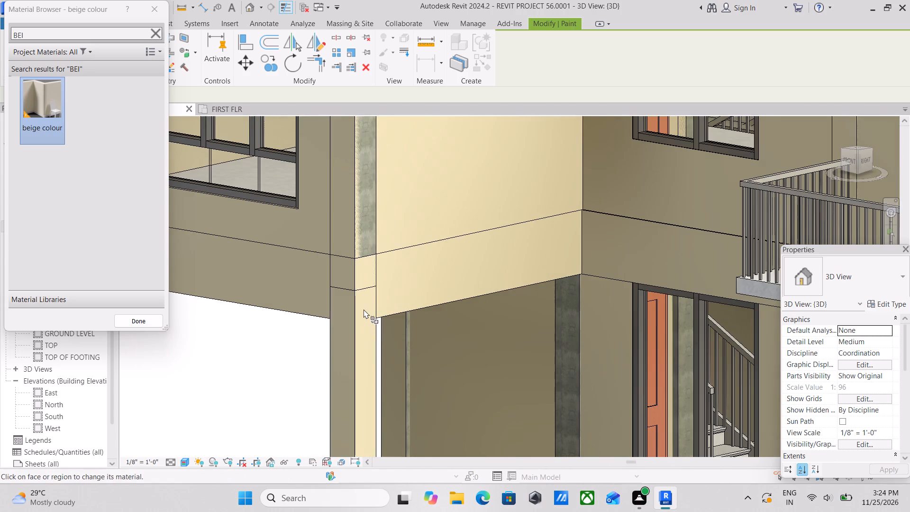
Paint the right and front faces of the projecting front room's upper-storey corner column with beige colour.
{"action": "middle_click_drag", "start_coordinate": [370, 327], "coordinate": [389, 421]}
{"action": "scroll", "coordinate": [389, 421], "scroll_direction": "up", "scroll_amount": 1}
{"action": "left_click", "coordinate": [382, 305]}
{"action": "middle_click_drag", "start_coordinate": [382, 322], "coordinate": [384, 324], "text": "shift"}
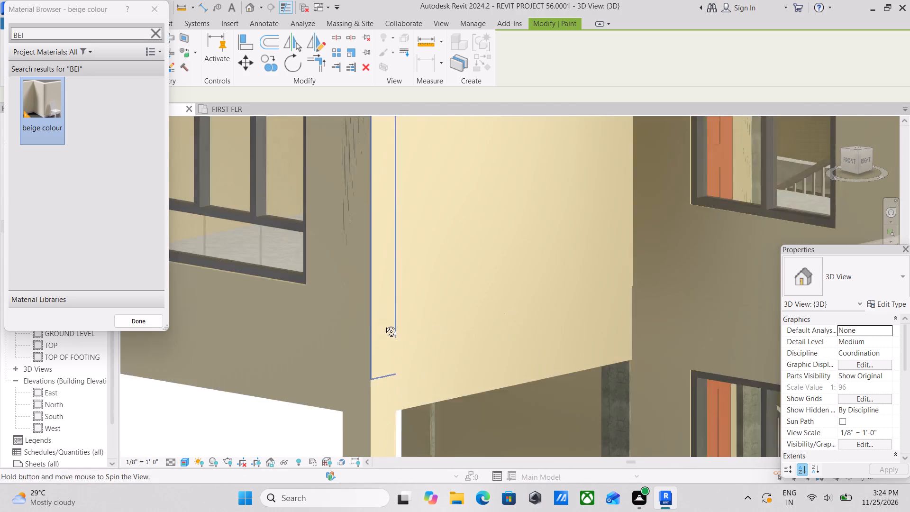
{"action": "middle_click_drag", "start_coordinate": [384, 324], "coordinate": [400, 349], "text": "shift"}
{"action": "left_click", "coordinate": [458, 348]}
{"action": "scroll", "coordinate": [458, 348], "scroll_direction": "down", "scroll_amount": 2}
Paint the projecting front room's roof-level front and right beams and the top of its far front corner column with beige colour.
{"action": "middle_click_drag", "start_coordinate": [458, 348], "coordinate": [462, 373]}
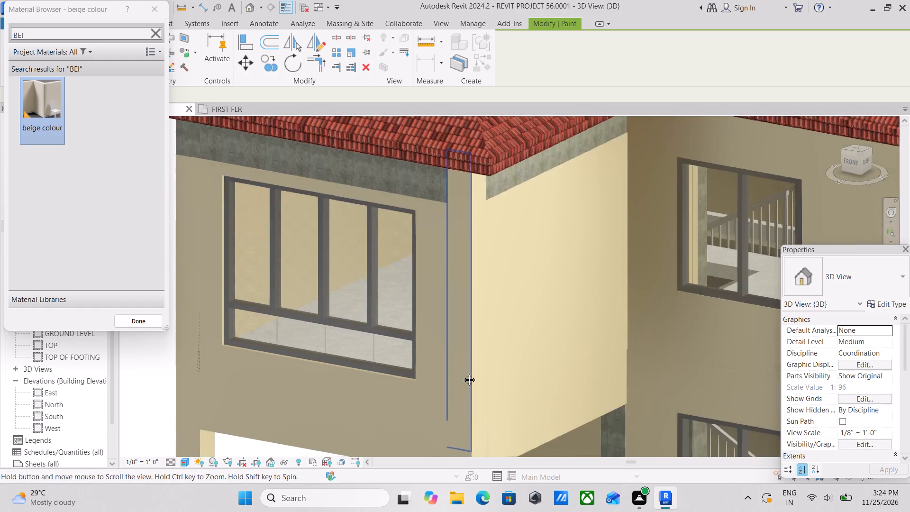
{"action": "middle_click_drag", "start_coordinate": [462, 373], "coordinate": [465, 446]}
{"action": "left_click", "coordinate": [371, 265]}
{"action": "middle_click_drag", "start_coordinate": [371, 266], "coordinate": [389, 278], "text": "shift"}
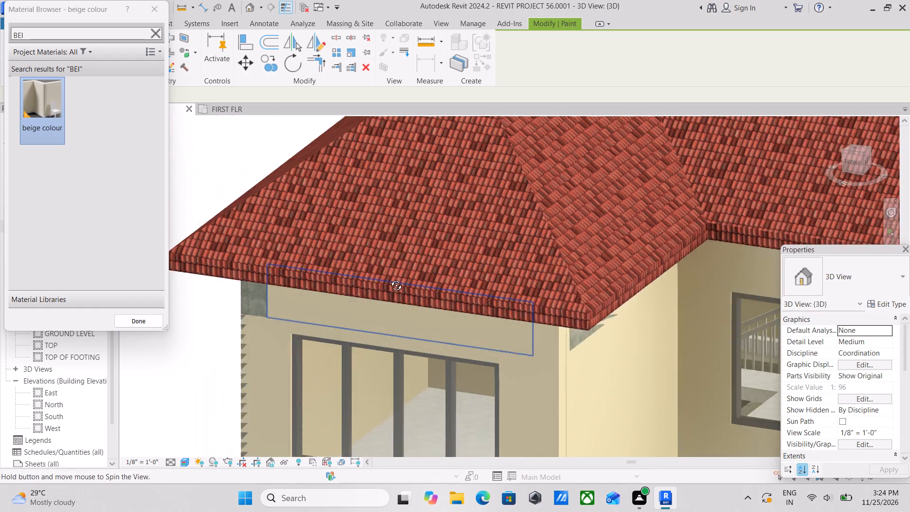
{"action": "middle_click_drag", "start_coordinate": [389, 278], "coordinate": [390, 280], "text": "shift"}
{"action": "left_click", "coordinate": [272, 318]}
{"action": "scroll", "coordinate": [272, 318], "scroll_direction": "down", "scroll_amount": 2}
{"action": "middle_click_drag", "start_coordinate": [272, 318], "coordinate": [241, 317]}
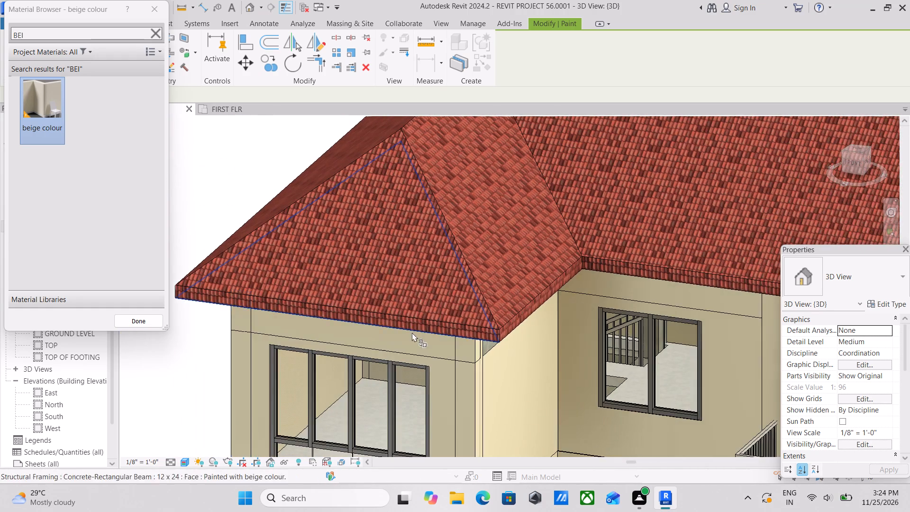
{"action": "middle_click_drag", "start_coordinate": [414, 332], "coordinate": [363, 312], "text": "shift"}
{"action": "middle_click_drag", "start_coordinate": [383, 298], "coordinate": [377, 370]}
{"action": "left_click", "coordinate": [378, 281]}
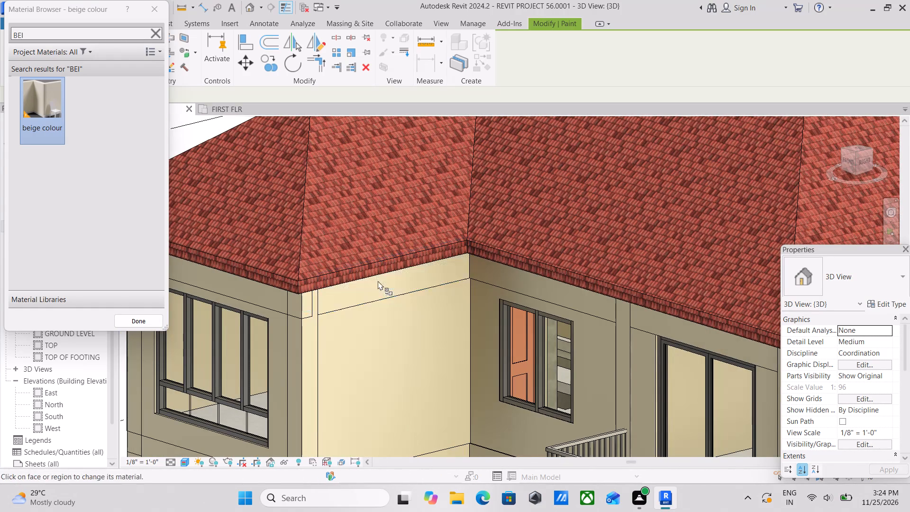
Paint the front face of the ground-floor column where the porch meets the main front wall with beige colour.
{"action": "scroll", "coordinate": [368, 321], "scroll_direction": "up", "scroll_amount": 1}
{"action": "middle_click_drag", "start_coordinate": [359, 342], "coordinate": [379, 254]}
{"action": "middle_click_drag", "start_coordinate": [372, 372], "coordinate": [413, 268]}
{"action": "scroll", "coordinate": [415, 264], "scroll_direction": "down", "scroll_amount": 1}
{"action": "middle_click_drag", "start_coordinate": [394, 372], "coordinate": [440, 295]}
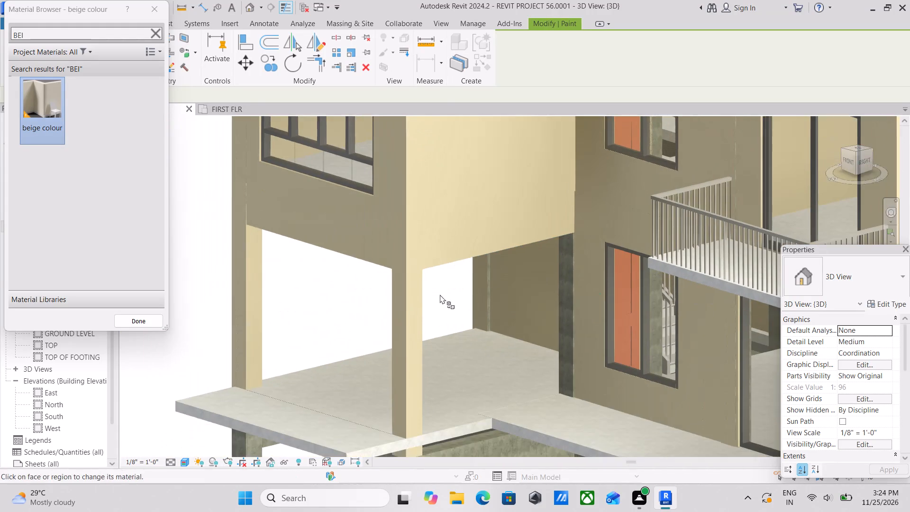
{"action": "scroll", "coordinate": [579, 314], "scroll_direction": "up", "scroll_amount": 2}
{"action": "left_click", "coordinate": [560, 334]}
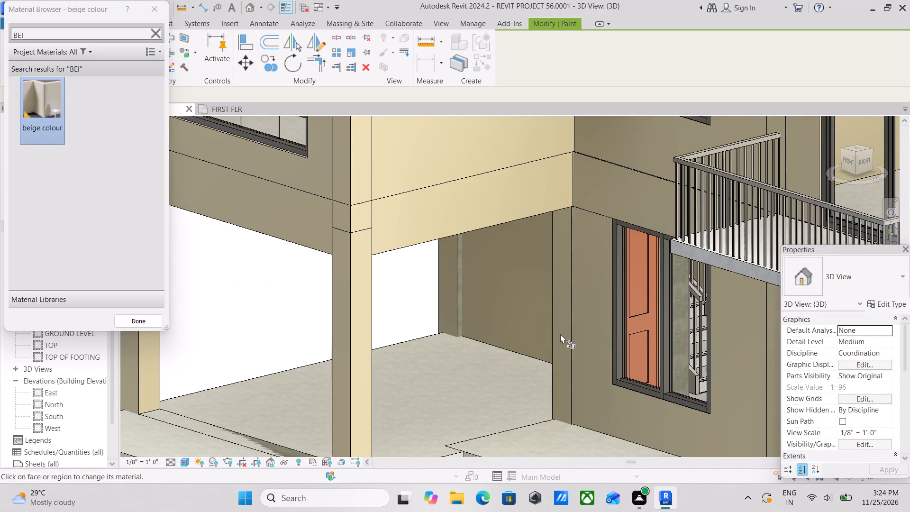
Paint the left-side face of the ground-floor column between the entrance door and the main front wall with beige colour.
{"action": "middle_click_drag", "start_coordinate": [539, 349], "coordinate": [591, 345], "text": "shift"}
{"action": "middle_click_drag", "start_coordinate": [579, 343], "coordinate": [244, 166]}
{"action": "middle_click_drag", "start_coordinate": [335, 253], "coordinate": [410, 310], "text": "shift"}
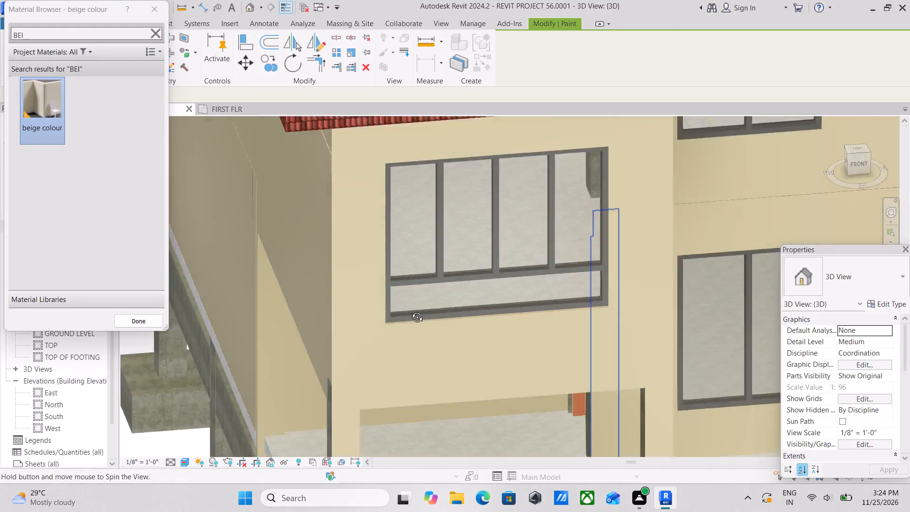
{"action": "middle_click_drag", "start_coordinate": [410, 310], "coordinate": [431, 321], "text": "shift"}
{"action": "middle_click_drag", "start_coordinate": [497, 314], "coordinate": [454, 169]}
{"action": "middle_click_drag", "start_coordinate": [542, 299], "coordinate": [270, 156]}
{"action": "middle_click_drag", "start_coordinate": [360, 259], "coordinate": [375, 192], "text": "shift"}
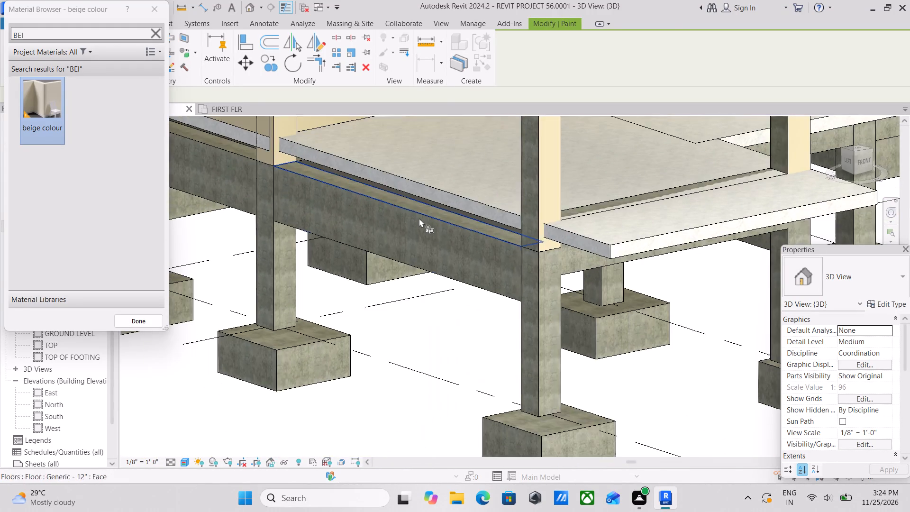
{"action": "middle_click_drag", "start_coordinate": [426, 226], "coordinate": [338, 479]}
{"action": "middle_click_drag", "start_coordinate": [442, 375], "coordinate": [457, 345]}
{"action": "middle_click_drag", "start_coordinate": [468, 290], "coordinate": [500, 325]}
{"action": "middle_click_drag", "start_coordinate": [500, 324], "coordinate": [465, 341]}
{"action": "scroll", "coordinate": [668, 291], "scroll_direction": "up", "scroll_amount": 6}
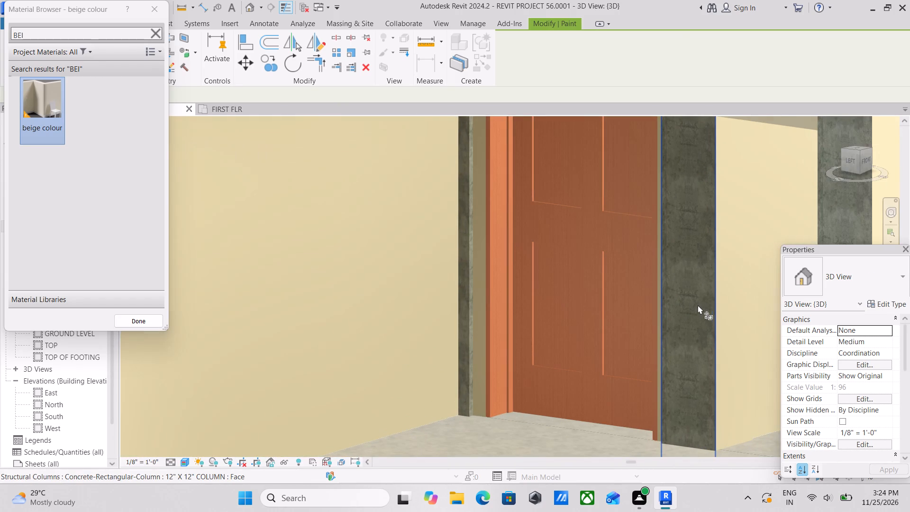
{"action": "left_click", "coordinate": [685, 304]}
Paint both exposed faces of the column on the inner side of the entrance door with beige colour.
{"action": "scroll", "coordinate": [498, 313], "scroll_direction": "down", "scroll_amount": 1}
{"action": "middle_click_drag", "start_coordinate": [498, 313], "coordinate": [483, 371]}
{"action": "scroll", "coordinate": [422, 294], "scroll_direction": "up", "scroll_amount": 2}
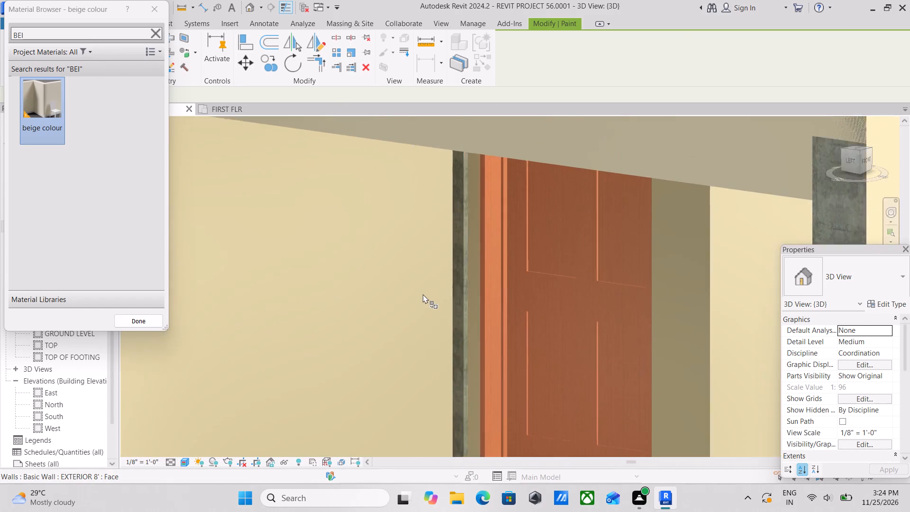
{"action": "scroll", "coordinate": [423, 294], "scroll_direction": "up", "scroll_amount": 4}
{"action": "scroll", "coordinate": [488, 289], "scroll_direction": "up", "scroll_amount": 3}
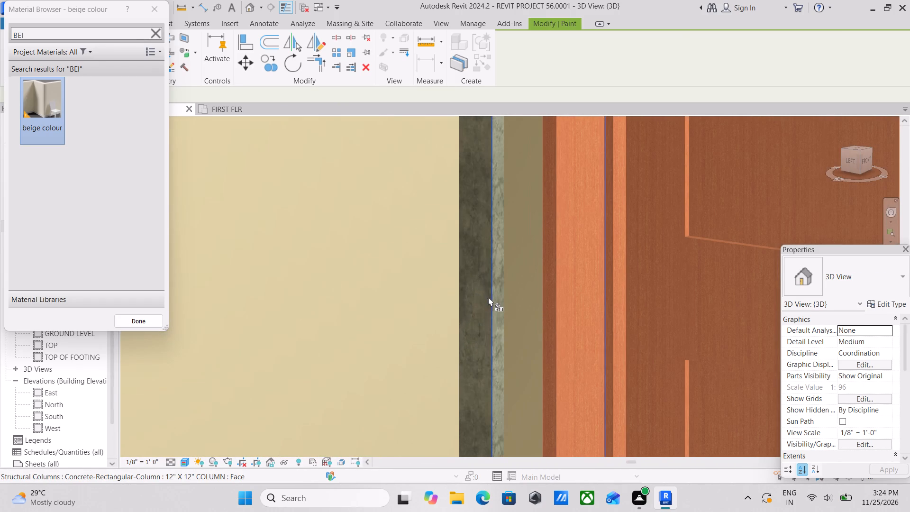
{"action": "left_click", "coordinate": [479, 322]}
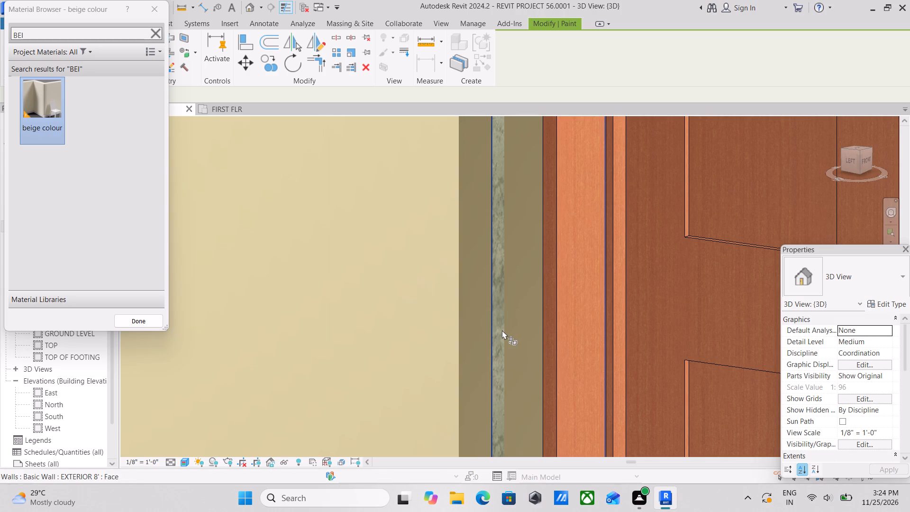
{"action": "left_click", "coordinate": [500, 331]}
Paint the front face of the ground-floor front-right corner column beneath the balcony with beige colour.
{"action": "scroll", "coordinate": [500, 331], "scroll_direction": "down", "scroll_amount": 13}
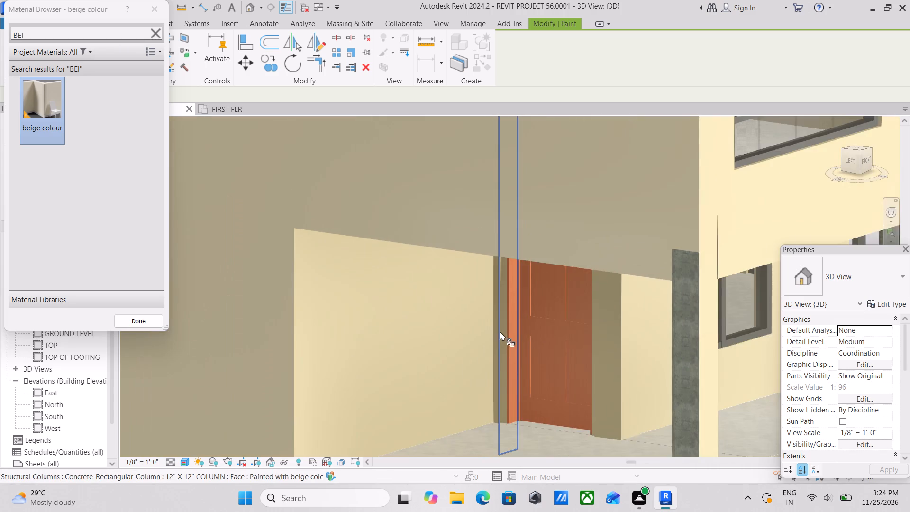
{"action": "scroll", "coordinate": [500, 331], "scroll_direction": "down", "scroll_amount": 2}
{"action": "middle_click_drag", "start_coordinate": [491, 350], "coordinate": [486, 283]}
{"action": "scroll", "coordinate": [545, 318], "scroll_direction": "down", "scroll_amount": 2}
{"action": "middle_click_drag", "start_coordinate": [545, 318], "coordinate": [487, 320]}
{"action": "scroll", "coordinate": [482, 322], "scroll_direction": "down", "scroll_amount": 2}
{"action": "middle_click_drag", "start_coordinate": [490, 321], "coordinate": [420, 345], "text": "shift"}
{"action": "scroll", "coordinate": [500, 306], "scroll_direction": "up", "scroll_amount": 7}
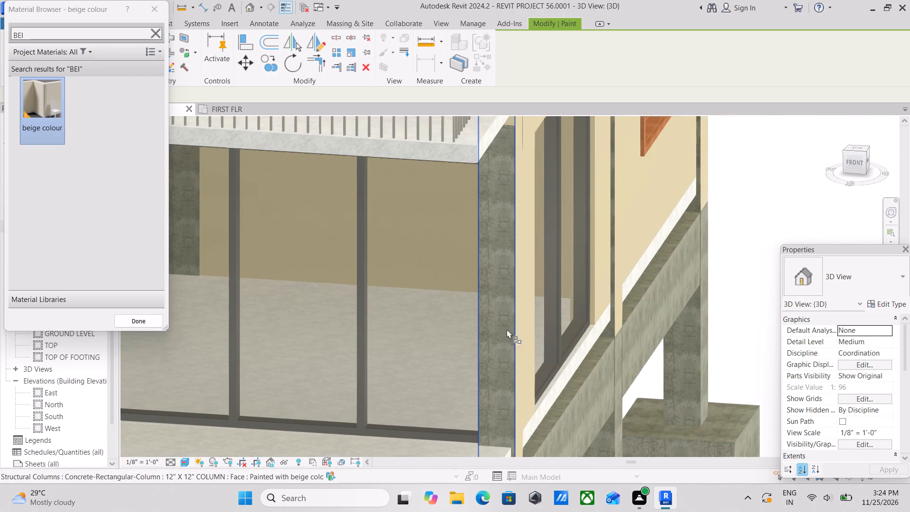
{"action": "left_click", "coordinate": [498, 332]}
Inspect the house's front, right, back and left sides for column and beam faces still left unpainted.
{"action": "scroll", "coordinate": [498, 332], "scroll_direction": "down", "scroll_amount": 3}
{"action": "middle_click_drag", "start_coordinate": [498, 332], "coordinate": [499, 393]}
{"action": "middle_click_drag", "start_coordinate": [521, 350], "coordinate": [511, 352], "text": "shift"}
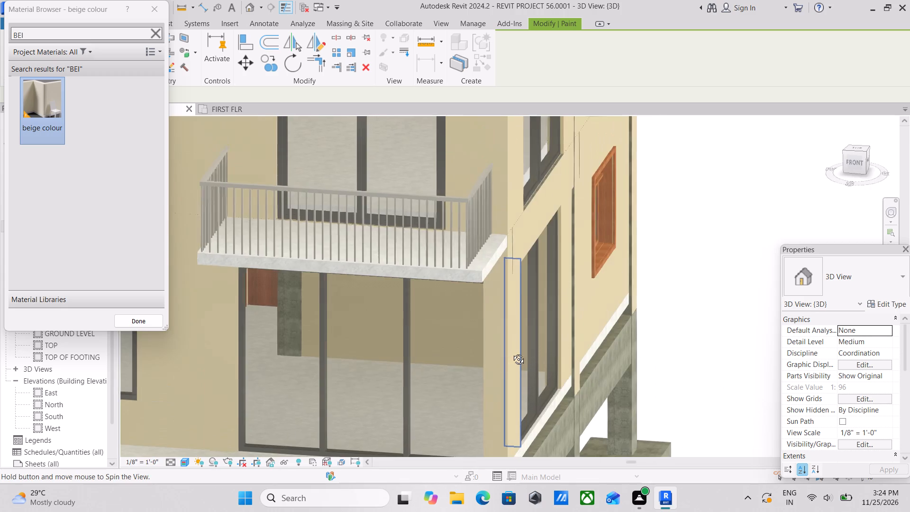
{"action": "middle_click_drag", "start_coordinate": [511, 352], "coordinate": [488, 372], "text": "shift"}
{"action": "scroll", "coordinate": [488, 372], "scroll_direction": "down", "scroll_amount": 4}
{"action": "scroll", "coordinate": [488, 372], "scroll_direction": "up", "scroll_amount": 1}
{"action": "middle_click_drag", "start_coordinate": [488, 372], "coordinate": [419, 369], "text": "shift"}
{"action": "scroll", "coordinate": [400, 365], "scroll_direction": "down", "scroll_amount": 1}
{"action": "middle_click_drag", "start_coordinate": [400, 365], "coordinate": [444, 292]}
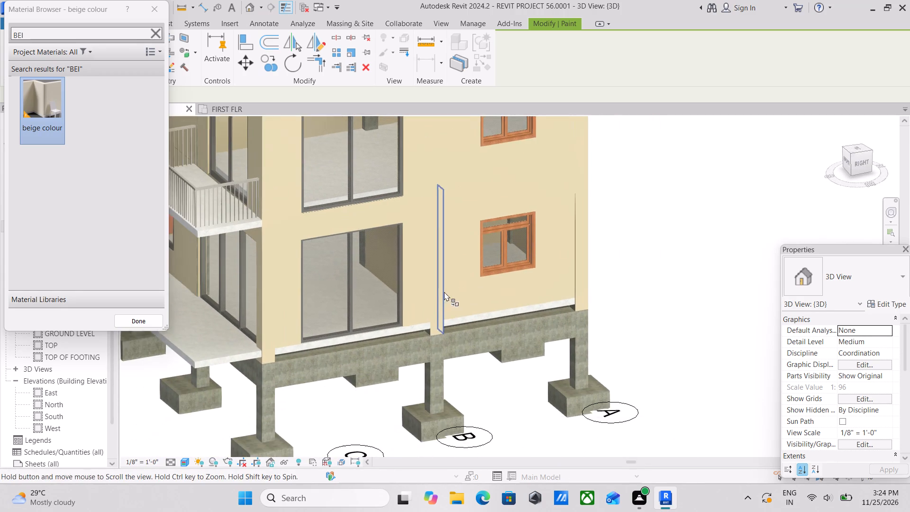
{"action": "middle_click_drag", "start_coordinate": [444, 292], "coordinate": [444, 293]}
{"action": "middle_click_drag", "start_coordinate": [372, 323], "coordinate": [311, 315], "text": "shift"}
{"action": "middle_click_drag", "start_coordinate": [468, 317], "coordinate": [280, 320], "text": "shift"}
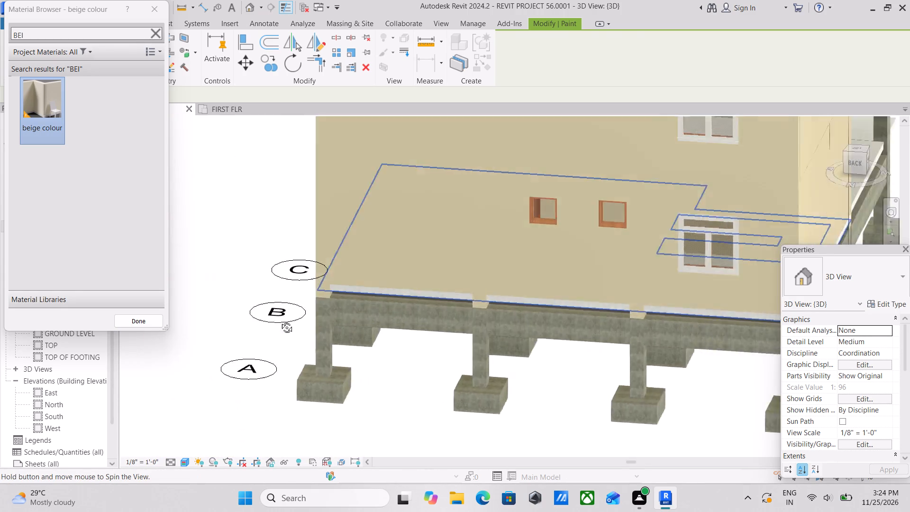
{"action": "middle_click_drag", "start_coordinate": [280, 320], "coordinate": [531, 311], "text": "shift"}
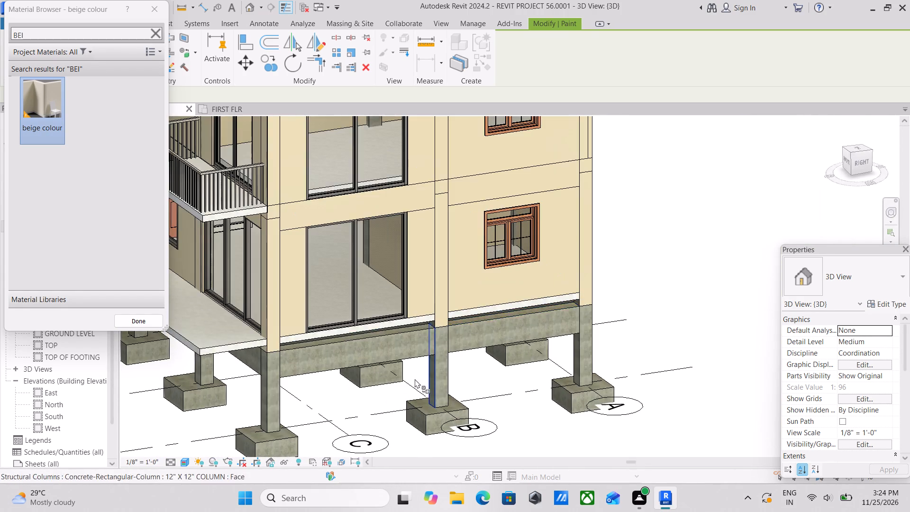
{"action": "middle_click_drag", "start_coordinate": [413, 379], "coordinate": [501, 306], "text": "shift"}
{"action": "middle_click_drag", "start_coordinate": [457, 326], "coordinate": [509, 363]}
{"action": "middle_click_drag", "start_coordinate": [372, 369], "coordinate": [472, 400], "text": "shift"}
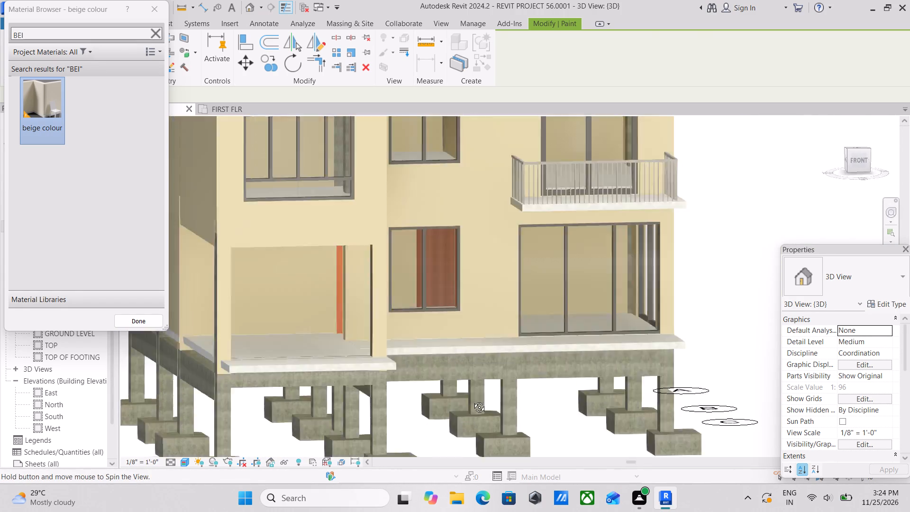
{"action": "middle_click_drag", "start_coordinate": [472, 400], "coordinate": [462, 399], "text": "shift"}
{"action": "scroll", "coordinate": [462, 399], "scroll_direction": "down", "scroll_amount": 2}
{"action": "middle_click", "coordinate": [462, 399], "text": "shift"}
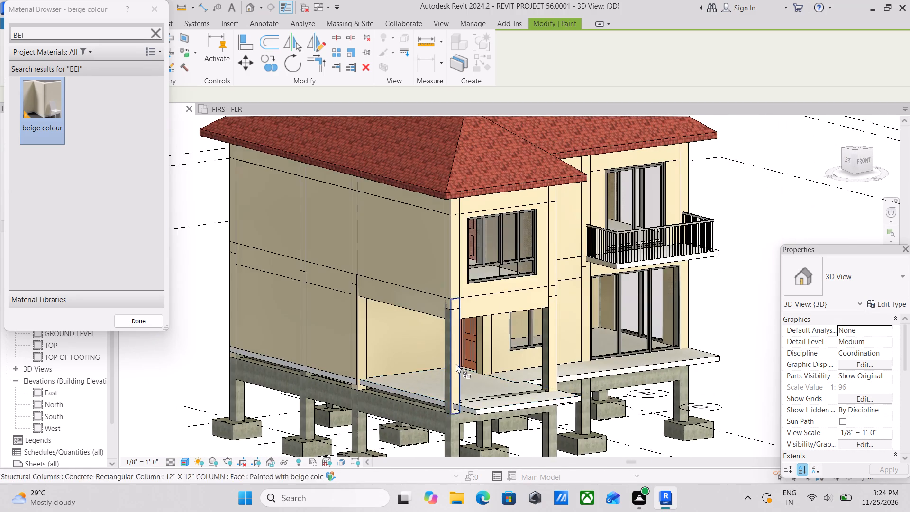
{"action": "middle_click_drag", "start_coordinate": [456, 364], "coordinate": [486, 400], "text": "shift"}
{"action": "middle_click_drag", "start_coordinate": [486, 400], "coordinate": [409, 329], "text": "shift"}
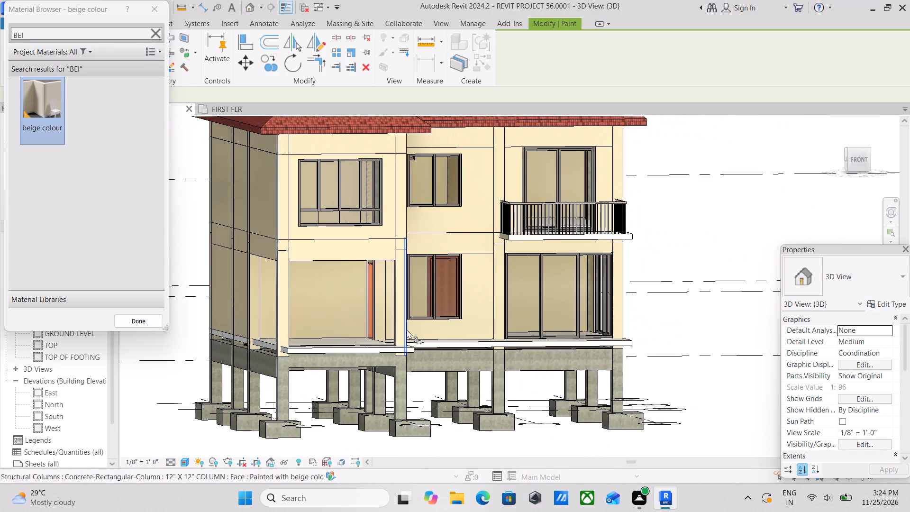
Paint the left-side face of the porch's front-left column under the projecting room with beige colour.
{"action": "scroll", "coordinate": [407, 329], "scroll_direction": "down", "scroll_amount": 1, "text": "shift"}
{"action": "middle_click_drag", "start_coordinate": [407, 329], "coordinate": [477, 363], "text": "shift"}
{"action": "scroll", "coordinate": [529, 315], "scroll_direction": "up", "scroll_amount": 3}
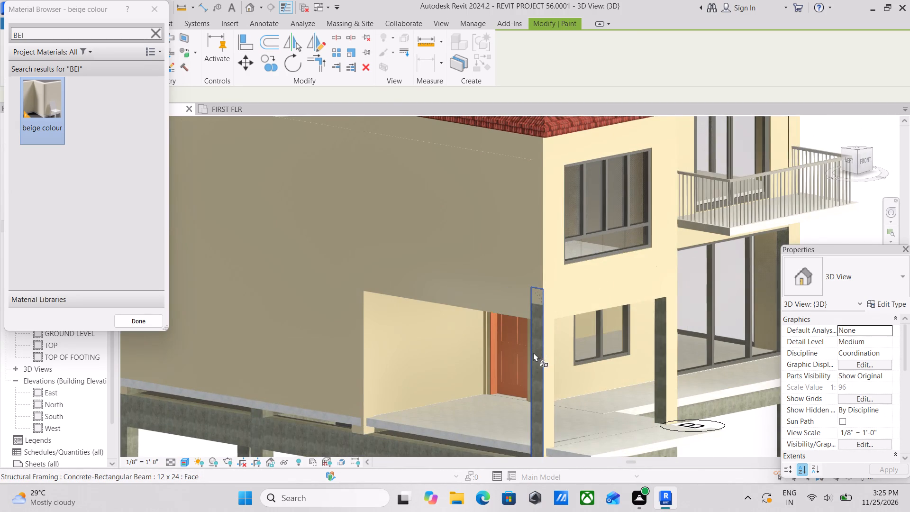
{"action": "left_click", "coordinate": [533, 352]}
{"action": "left_click", "coordinate": [538, 356]}
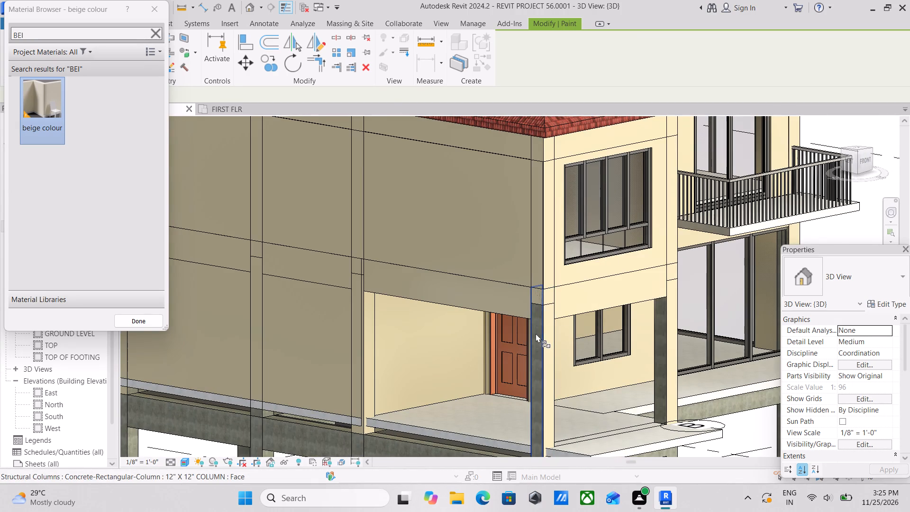
{"action": "left_click", "coordinate": [536, 333]}
{"action": "scroll", "coordinate": [518, 369], "scroll_direction": "up", "scroll_amount": 2}
{"action": "scroll", "coordinate": [546, 338], "scroll_direction": "up", "scroll_amount": 5}
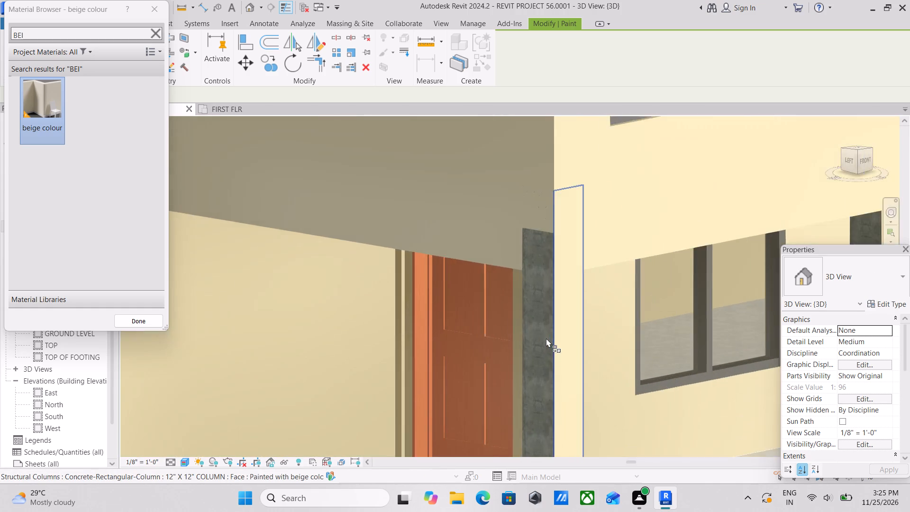
{"action": "scroll", "coordinate": [546, 338], "scroll_direction": "up", "scroll_amount": 9}
{"action": "left_click", "coordinate": [474, 362]}
Examine the whole exterior from the front and left, including the roof edges, to check the painted finish.
{"action": "scroll", "coordinate": [474, 362], "scroll_direction": "down", "scroll_amount": 5}
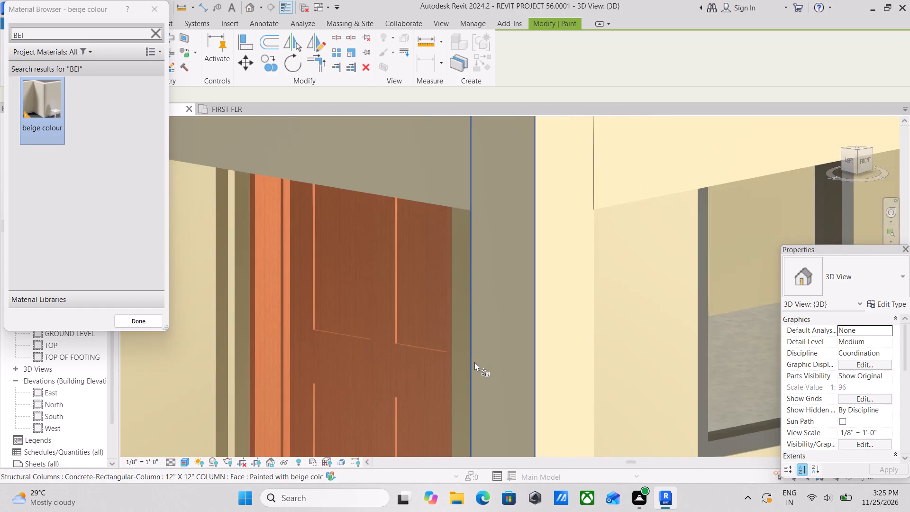
{"action": "scroll", "coordinate": [474, 362], "scroll_direction": "down", "scroll_amount": 11}
{"action": "scroll", "coordinate": [499, 367], "scroll_direction": "down", "scroll_amount": 1, "text": "shift"}
{"action": "middle_click_drag", "start_coordinate": [499, 367], "coordinate": [438, 379], "text": "shift"}
{"action": "scroll", "coordinate": [438, 379], "scroll_direction": "down", "scroll_amount": 3}
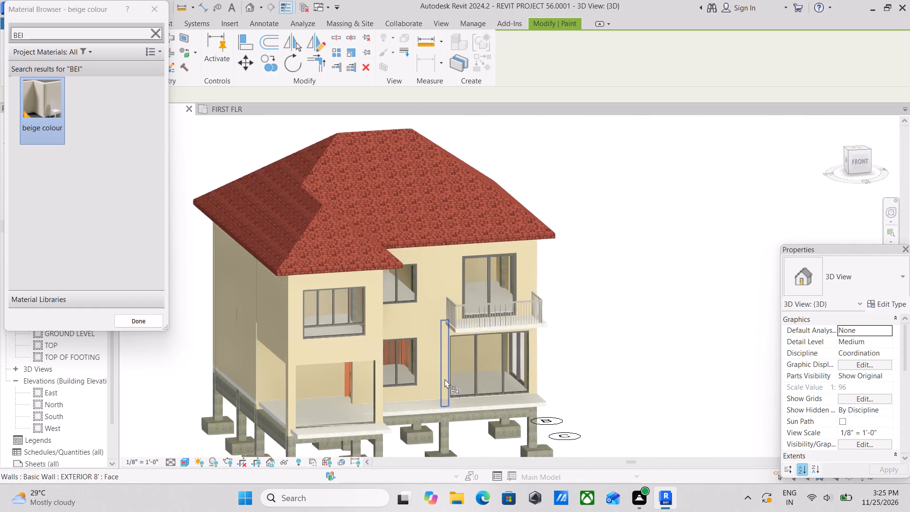
{"action": "scroll", "coordinate": [445, 379], "scroll_direction": "down", "scroll_amount": 4}
{"action": "middle_click_drag", "start_coordinate": [446, 379], "coordinate": [443, 401], "text": "shift"}
{"action": "middle_click_drag", "start_coordinate": [438, 402], "coordinate": [399, 407], "text": "shift"}
{"action": "middle_click_drag", "start_coordinate": [323, 411], "coordinate": [438, 340]}
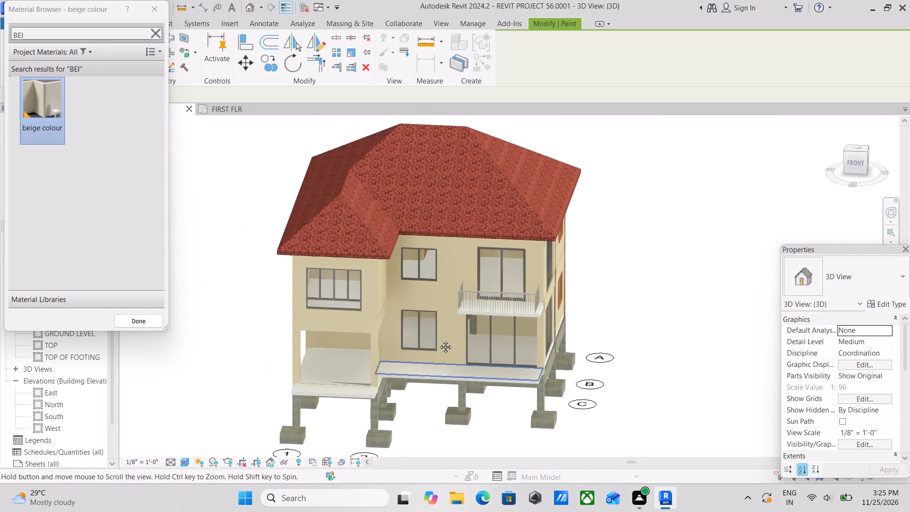
{"action": "middle_click_drag", "start_coordinate": [438, 340], "coordinate": [455, 321]}
{"action": "middle_click_drag", "start_coordinate": [451, 323], "coordinate": [484, 279], "text": "shift"}
{"action": "middle_click_drag", "start_coordinate": [484, 278], "coordinate": [528, 289], "text": "shift"}
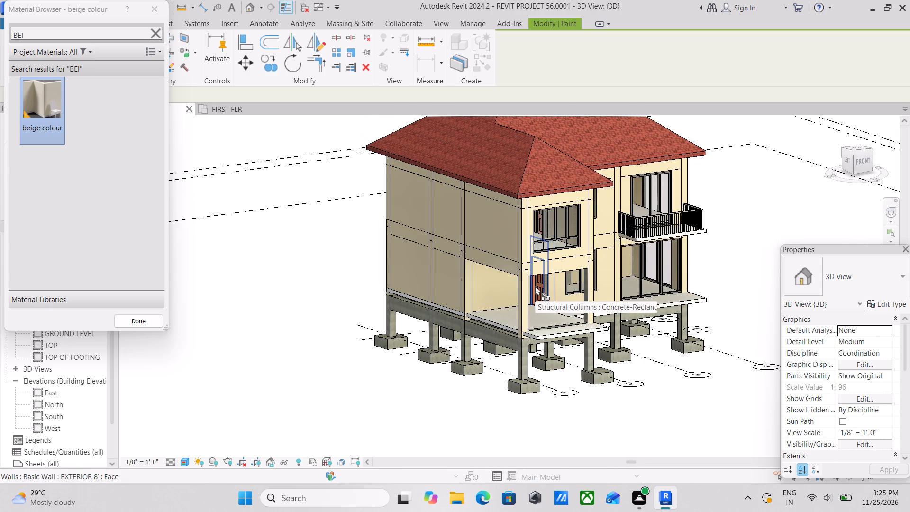
{"action": "middle_click_drag", "start_coordinate": [601, 267], "coordinate": [556, 324]}
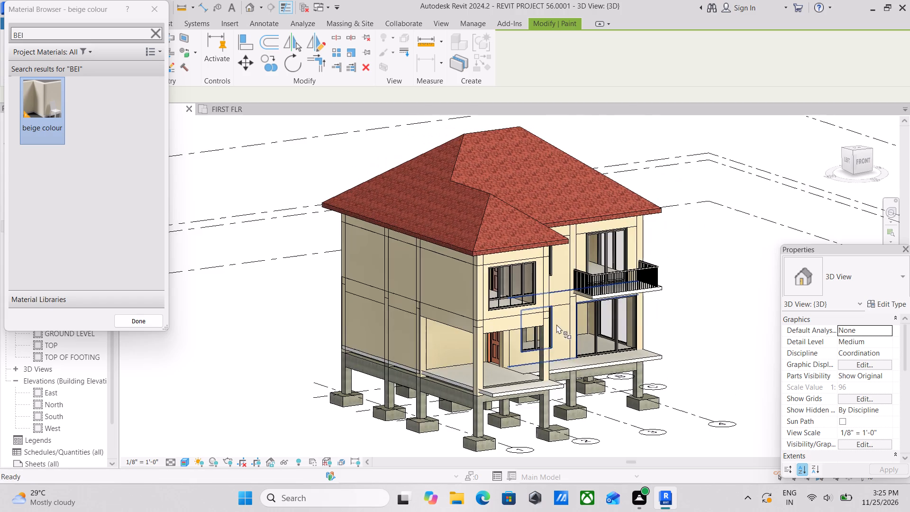
{"action": "scroll", "coordinate": [600, 300], "scroll_direction": "up", "scroll_amount": 2}
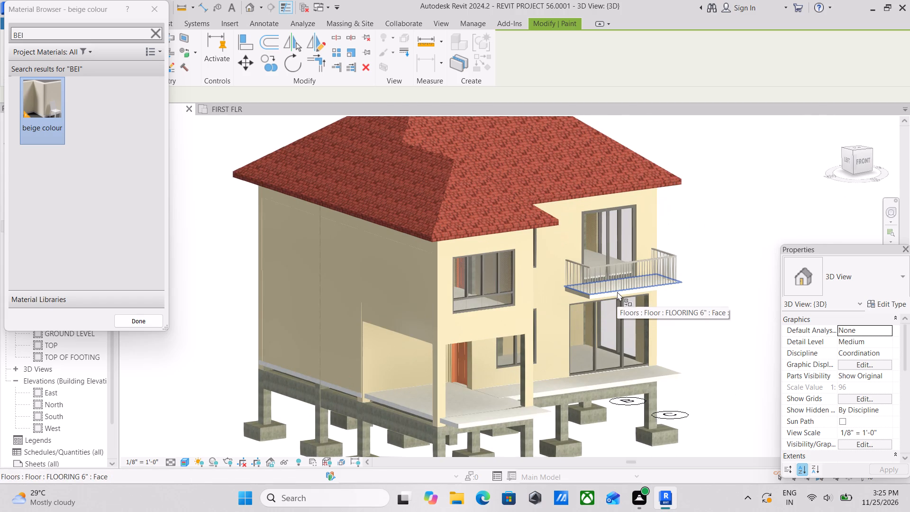
{"action": "middle_click_drag", "start_coordinate": [642, 265], "coordinate": [633, 338]}
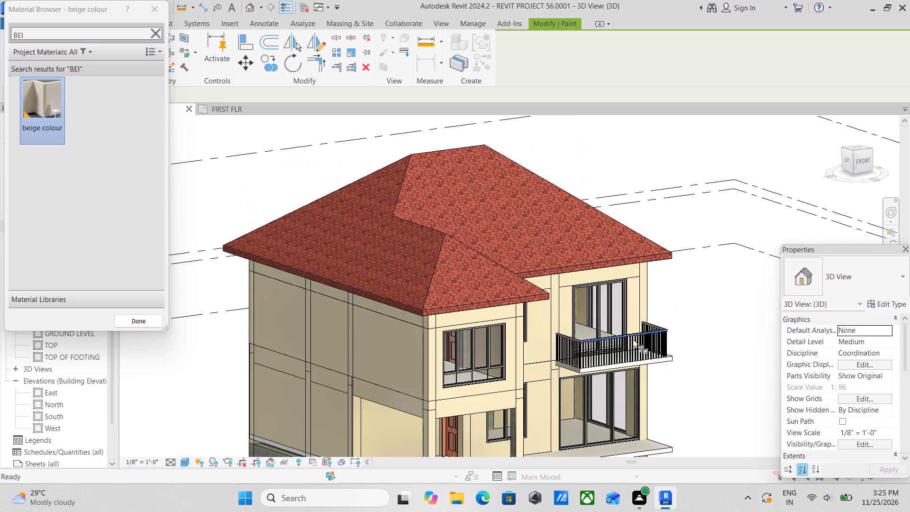
{"action": "scroll", "coordinate": [483, 311], "scroll_direction": "up", "scroll_amount": 2}
{"action": "scroll", "coordinate": [433, 311], "scroll_direction": "up", "scroll_amount": 7}
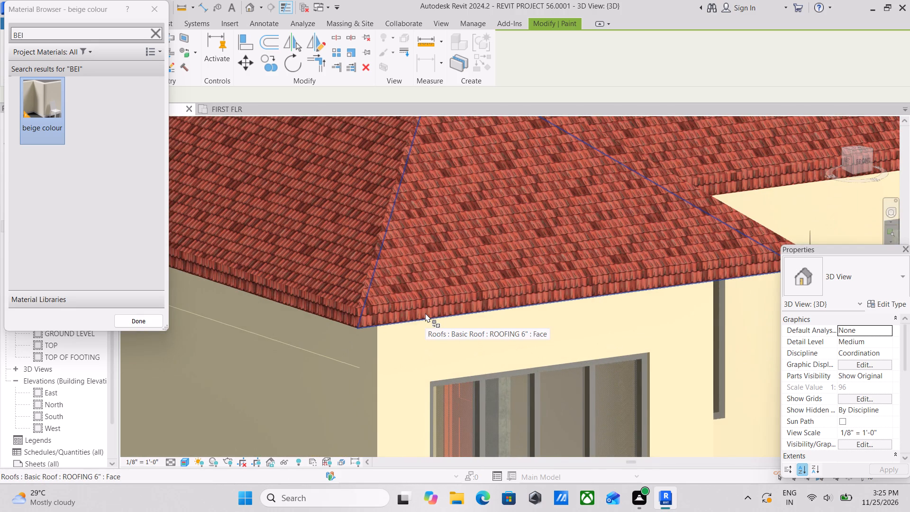
{"action": "middle_click_drag", "start_coordinate": [425, 313], "coordinate": [423, 394]}
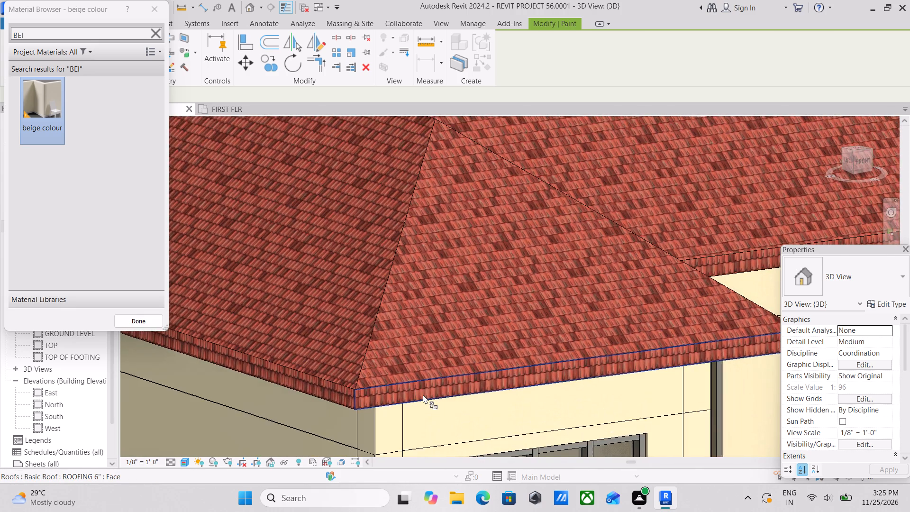
{"action": "scroll", "coordinate": [423, 394], "scroll_direction": "down", "scroll_amount": 6}
{"action": "middle_click_drag", "start_coordinate": [423, 394], "coordinate": [523, 329]}
{"action": "scroll", "coordinate": [523, 329], "scroll_direction": "down", "scroll_amount": 3}
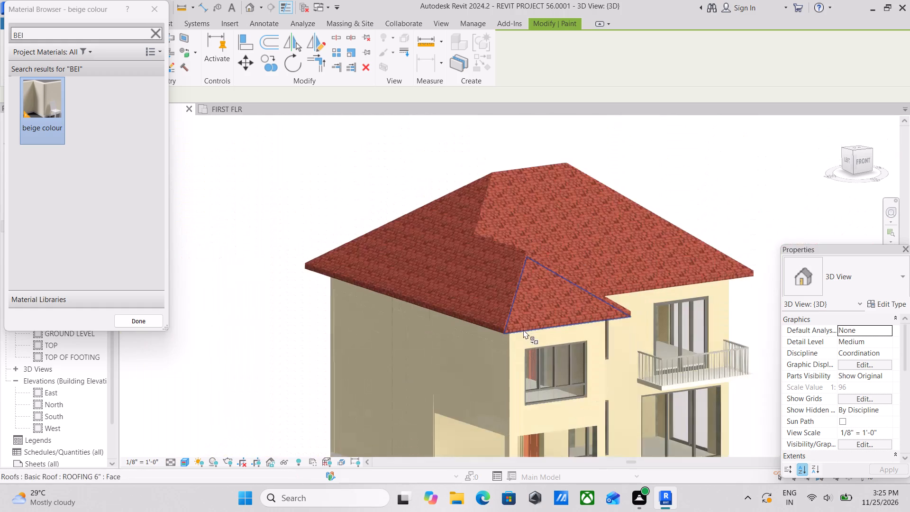
{"action": "scroll", "coordinate": [523, 329], "scroll_direction": "down", "scroll_amount": 2}
{"action": "middle_click_drag", "start_coordinate": [519, 364], "coordinate": [504, 318]}
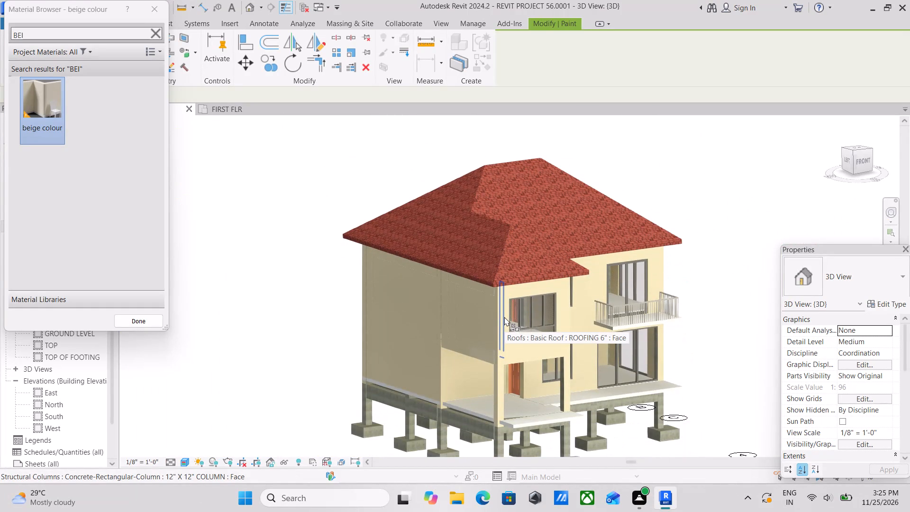
Examine the house's left side and the porch columns for missed faces, and finish painting.
{"action": "scroll", "coordinate": [477, 320], "scroll_direction": "up", "scroll_amount": 3}
{"action": "scroll", "coordinate": [556, 343], "scroll_direction": "up", "scroll_amount": 2}
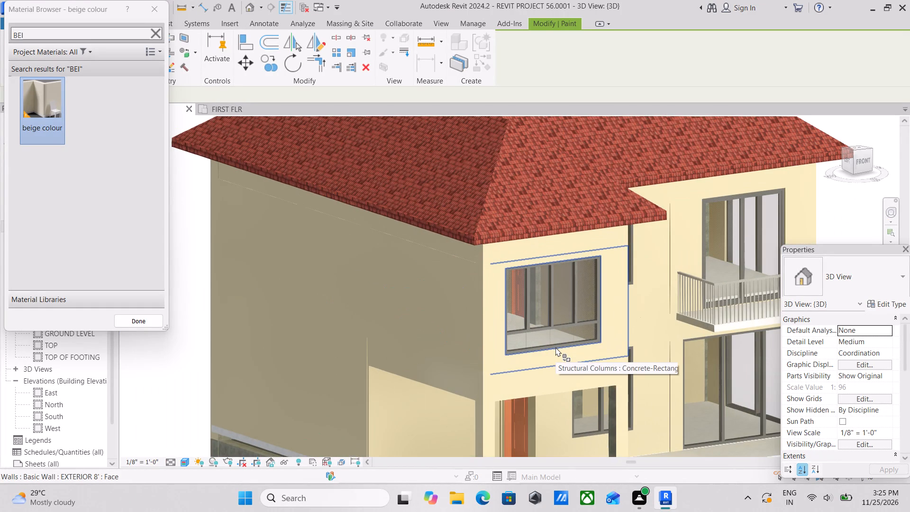
{"action": "scroll", "coordinate": [555, 347], "scroll_direction": "down", "scroll_amount": 2}
{"action": "middle_click_drag", "start_coordinate": [551, 342], "coordinate": [552, 287]}
{"action": "scroll", "coordinate": [538, 343], "scroll_direction": "down", "scroll_amount": 2}
{"action": "middle_click_drag", "start_coordinate": [536, 345], "coordinate": [540, 297]}
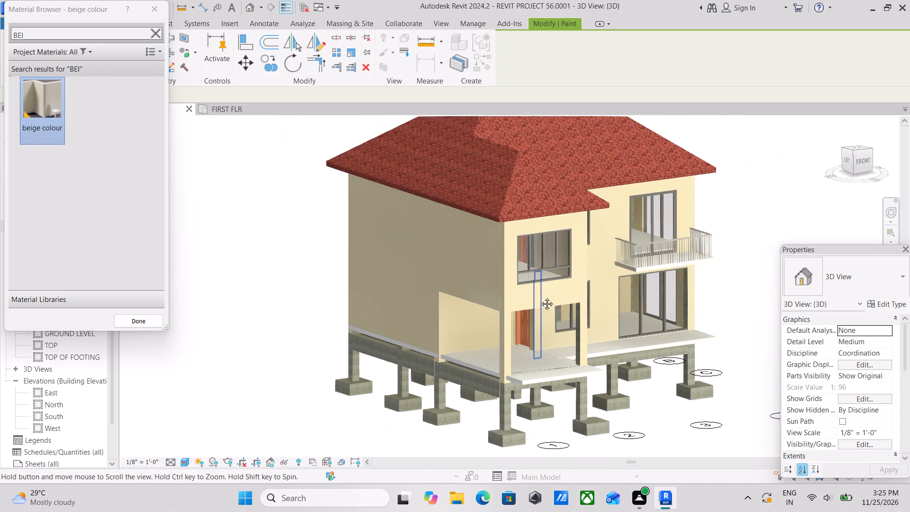
{"action": "middle_click_drag", "start_coordinate": [540, 297], "coordinate": [542, 293]}
{"action": "scroll", "coordinate": [467, 327], "scroll_direction": "up", "scroll_amount": 6}
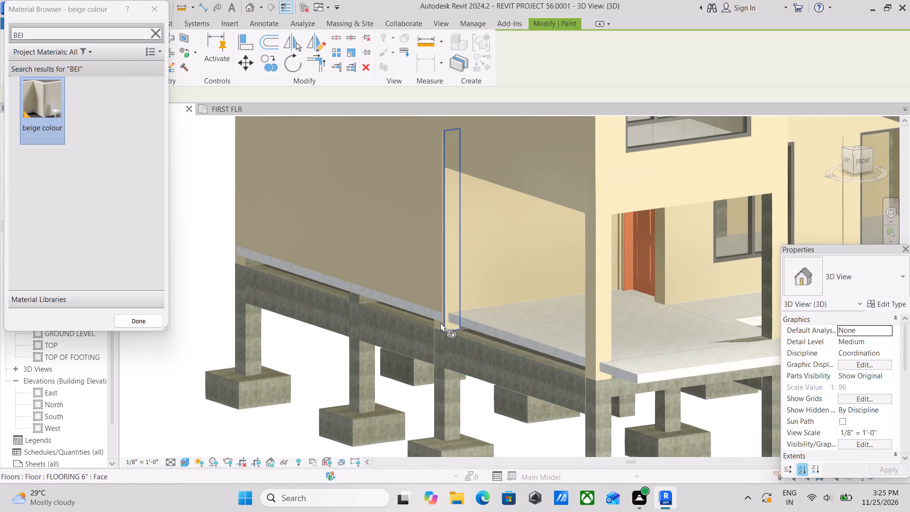
{"action": "key", "text": "Escape"}
{"action": "key", "text": "Escape"}
Raise the base of the first-floor storefront curtain wall on the house's right side to about 0' 8" above FIRST FLR.
{"action": "scroll", "coordinate": [491, 328], "scroll_direction": "down", "scroll_amount": 2}
{"action": "middle_click_drag", "start_coordinate": [491, 328], "coordinate": [475, 322]}
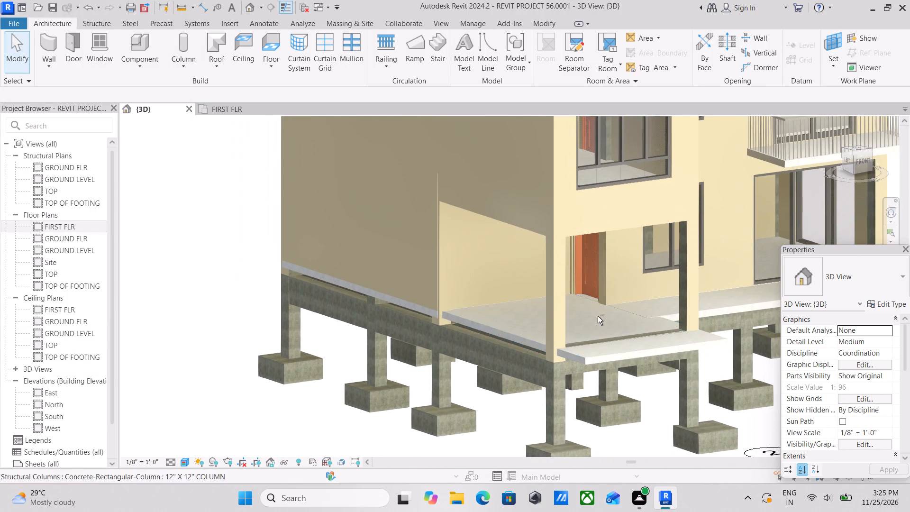
{"action": "middle_click_drag", "start_coordinate": [598, 316], "coordinate": [507, 279], "text": "shift"}
{"action": "scroll", "coordinate": [501, 279], "scroll_direction": "down", "scroll_amount": 2}
{"action": "middle_click_drag", "start_coordinate": [501, 280], "coordinate": [433, 334]}
{"action": "scroll", "coordinate": [500, 290], "scroll_direction": "down", "scroll_amount": 1, "text": "shift"}
{"action": "middle_click_drag", "start_coordinate": [500, 290], "coordinate": [509, 305], "text": "shift"}
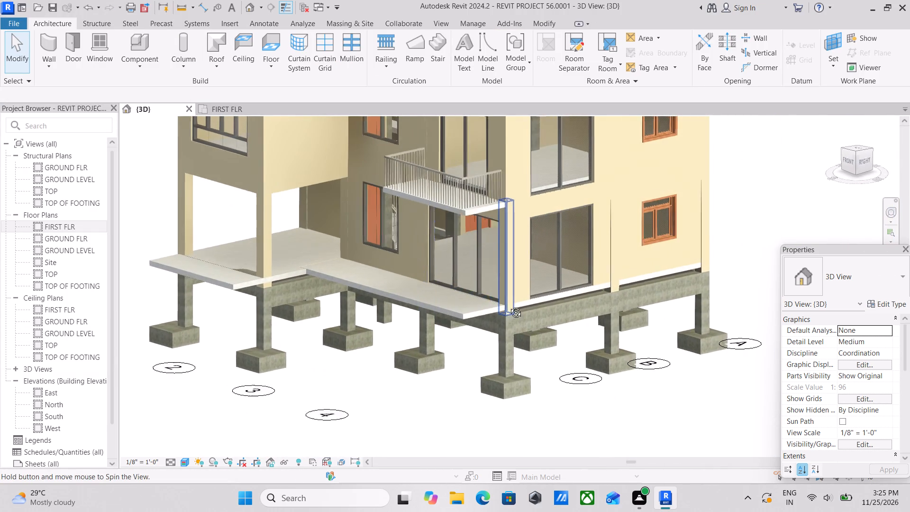
{"action": "middle_click_drag", "start_coordinate": [509, 305], "coordinate": [515, 315], "text": "shift"}
{"action": "middle_click_drag", "start_coordinate": [515, 315], "coordinate": [450, 360]}
{"action": "middle_click_drag", "start_coordinate": [492, 258], "coordinate": [481, 421]}
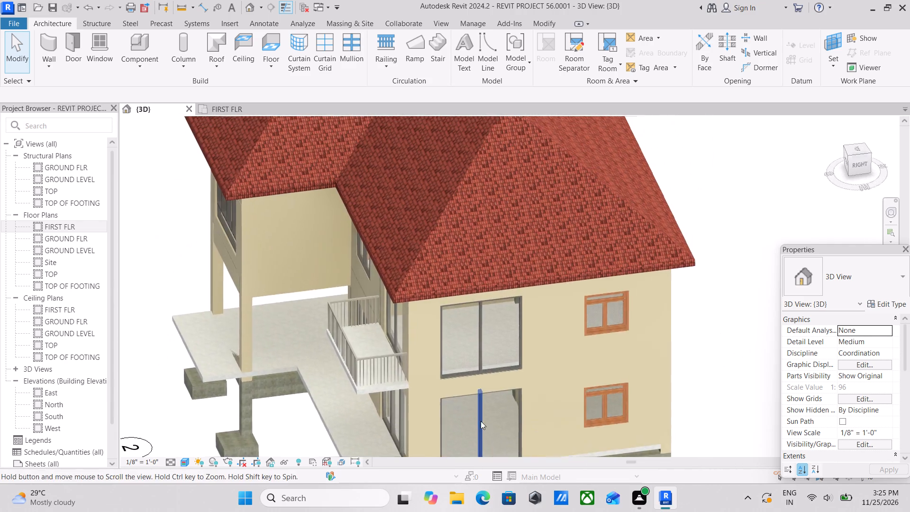
{"action": "middle_click_drag", "start_coordinate": [481, 421], "coordinate": [455, 400], "text": "shift"}
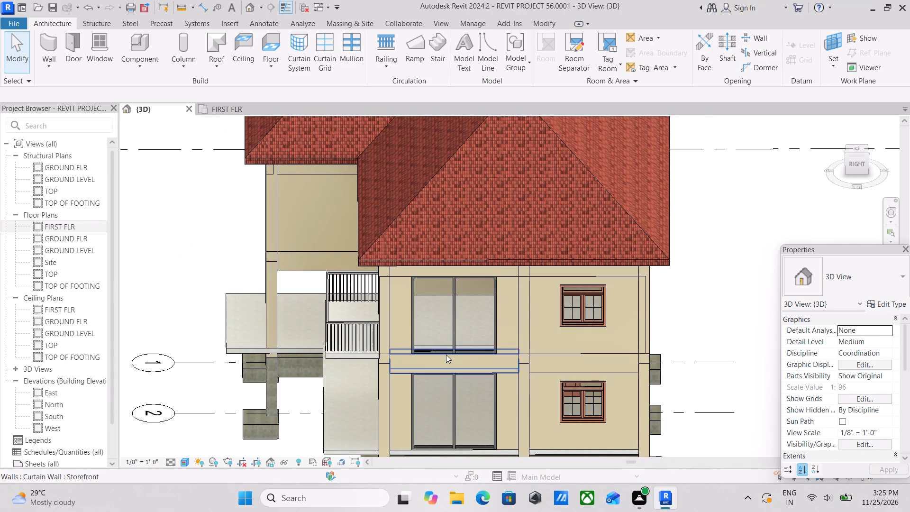
{"action": "left_click", "coordinate": [445, 345]}
{"action": "scroll", "coordinate": [445, 345], "scroll_direction": "up", "scroll_amount": 4}
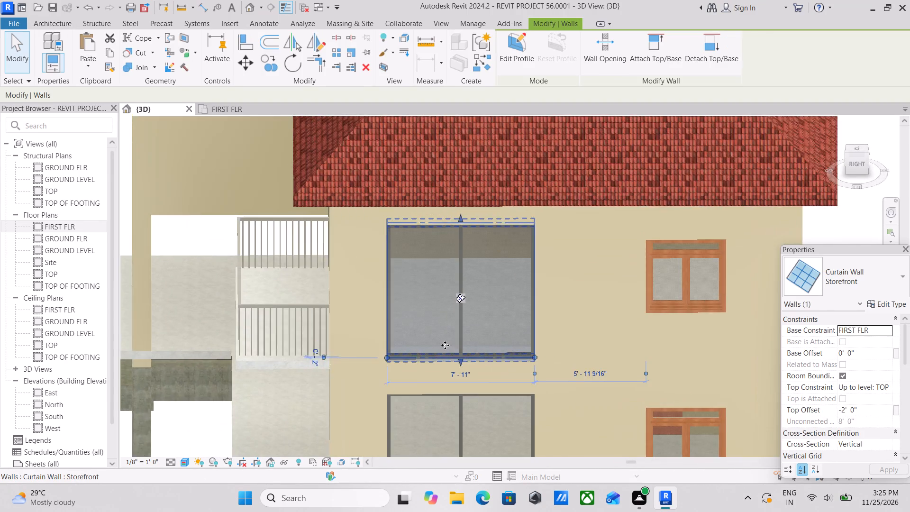
{"action": "scroll", "coordinate": [445, 345], "scroll_direction": "up", "scroll_amount": 4}
{"action": "left_click_drag", "start_coordinate": [473, 372], "coordinate": [469, 365]}
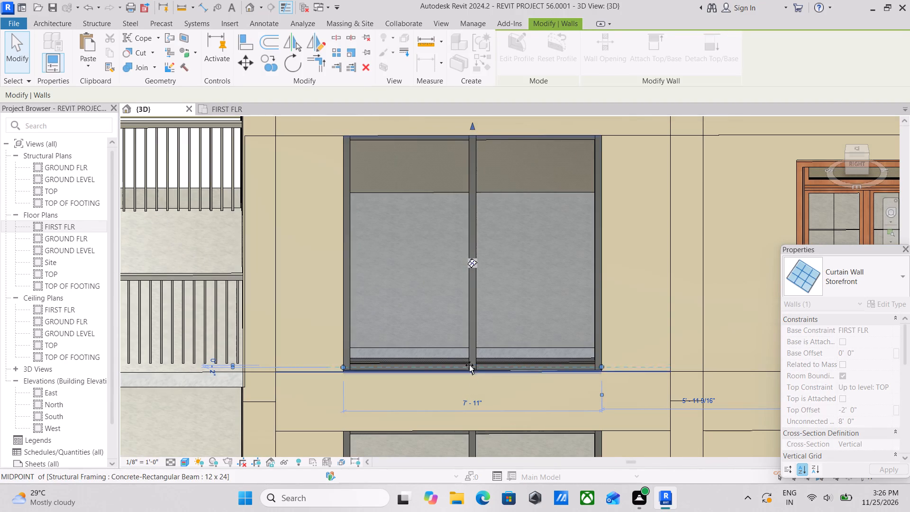
{"action": "left_click_drag", "start_coordinate": [469, 365], "coordinate": [472, 357]}
{"action": "scroll", "coordinate": [463, 362], "scroll_direction": "up", "scroll_amount": 2}
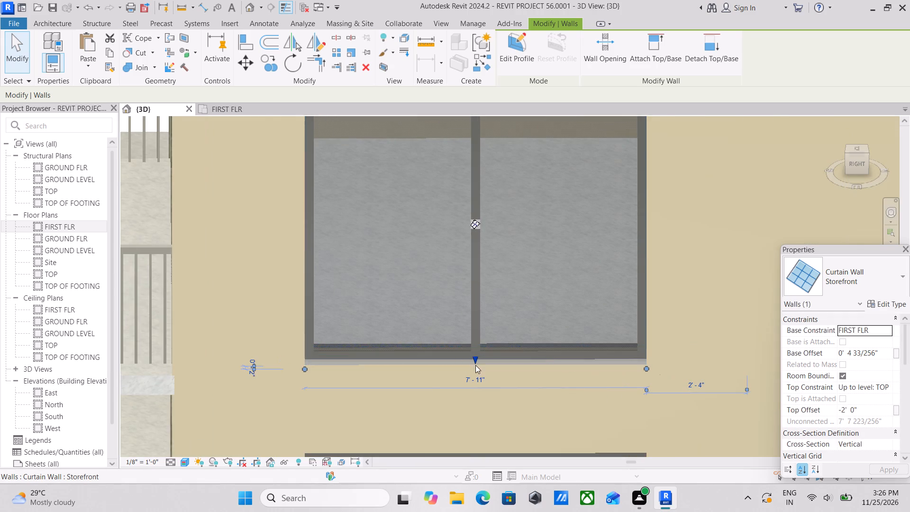
{"action": "left_click_drag", "start_coordinate": [475, 362], "coordinate": [478, 343]}
{"action": "scroll", "coordinate": [478, 343], "scroll_direction": "down", "scroll_amount": 4}
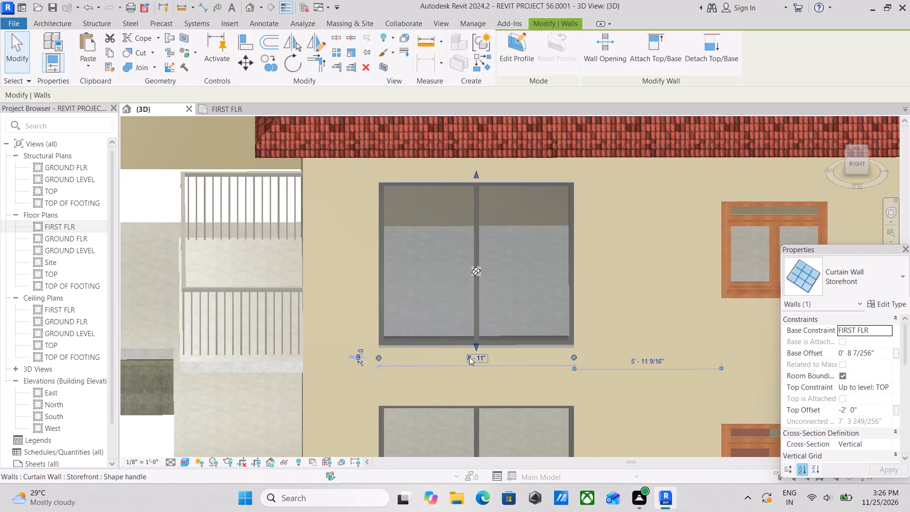
Inspect the house from the right side and front-right corner, with the first-floor storefront window and balcony in view.
{"action": "scroll", "coordinate": [469, 357], "scroll_direction": "down", "scroll_amount": 3}
{"action": "middle_click_drag", "start_coordinate": [469, 357], "coordinate": [499, 288]}
{"action": "scroll", "coordinate": [503, 398], "scroll_direction": "down", "scroll_amount": 5}
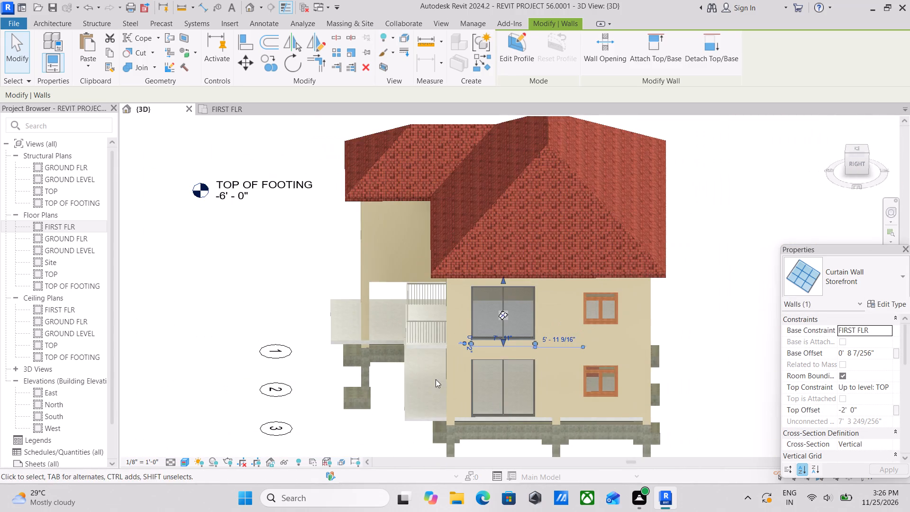
{"action": "middle_click_drag", "start_coordinate": [436, 379], "coordinate": [549, 326], "text": "shift"}
{"action": "middle_click_drag", "start_coordinate": [510, 351], "coordinate": [499, 360], "text": "shift"}
{"action": "middle_click_drag", "start_coordinate": [486, 371], "coordinate": [518, 333]}
{"action": "middle_click_drag", "start_coordinate": [490, 377], "coordinate": [493, 346], "text": "shift"}
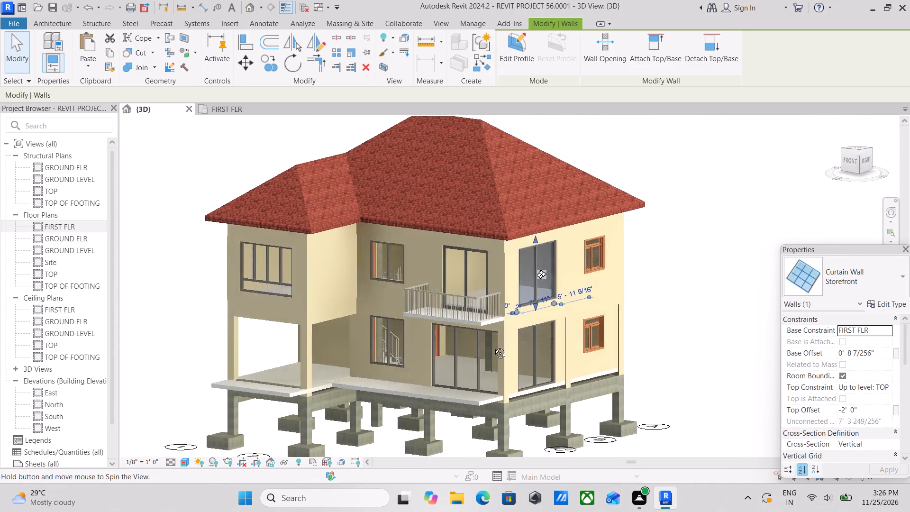
{"action": "middle_click_drag", "start_coordinate": [493, 346], "coordinate": [494, 361], "text": "shift"}
{"action": "scroll", "coordinate": [476, 365], "scroll_direction": "down", "scroll_amount": 2}
{"action": "middle_click_drag", "start_coordinate": [473, 366], "coordinate": [517, 325]}
{"action": "middle_click_drag", "start_coordinate": [464, 365], "coordinate": [473, 365], "text": "shift"}
{"action": "scroll", "coordinate": [473, 365], "scroll_direction": "up", "scroll_amount": 2}
{"action": "key", "text": "Escape"}
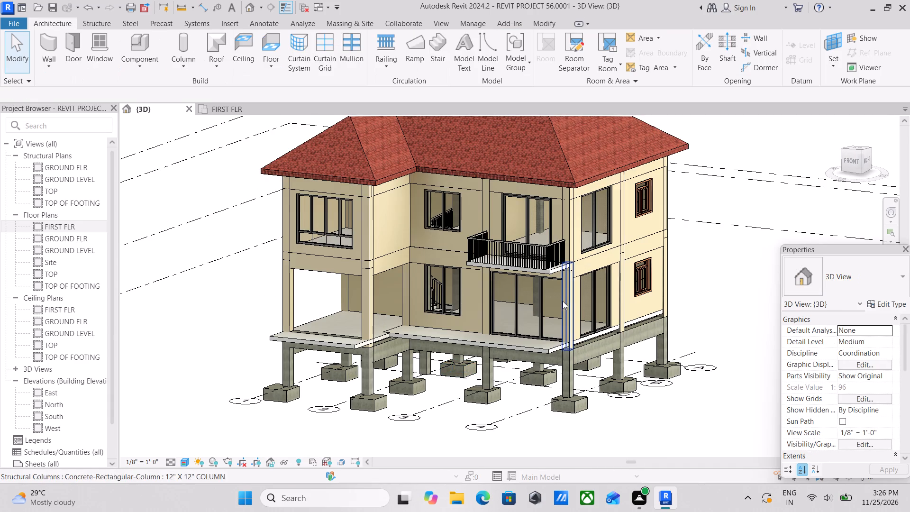
{"action": "scroll", "coordinate": [486, 307], "scroll_direction": "up", "scroll_amount": 2}
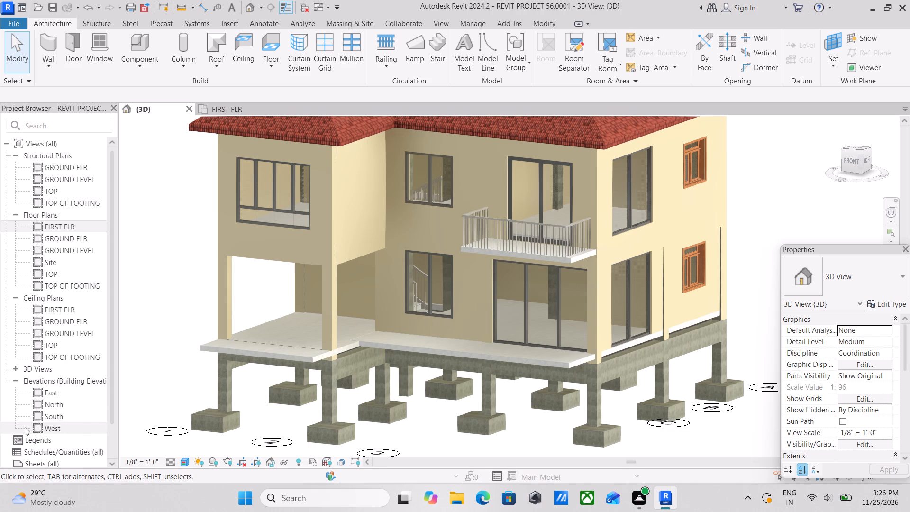
{"action": "scroll", "coordinate": [500, 371], "scroll_direction": "down", "scroll_amount": 2}
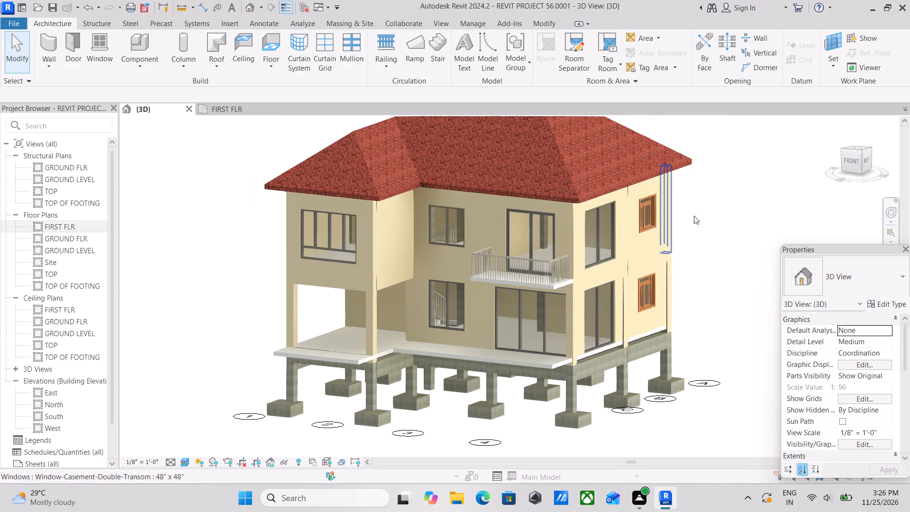
Switch the 3D view's visual style to Shaded.
{"action": "left_click", "coordinate": [187, 464]}
{"action": "left_click", "coordinate": [219, 418]}
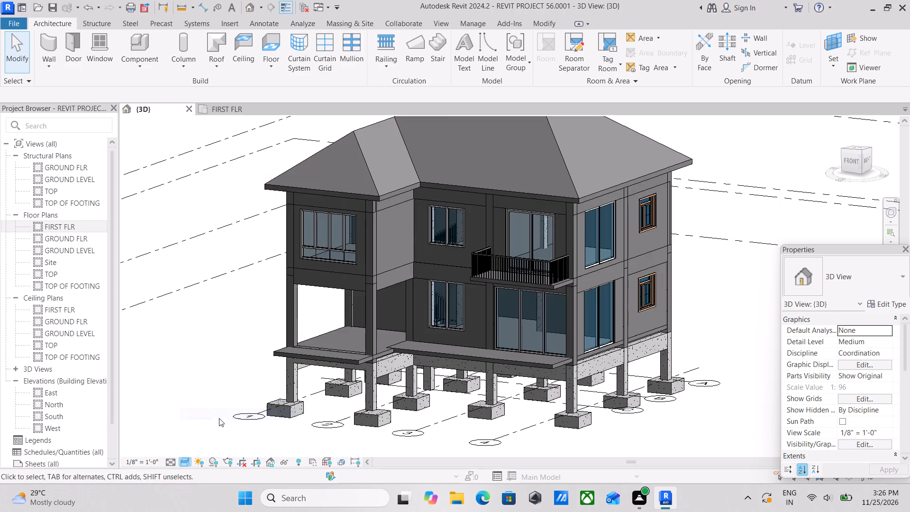
Examine the shaded house from the front-right corner and from directly above, including the roof outline over the grids.
{"action": "scroll", "coordinate": [387, 359], "scroll_direction": "down", "scroll_amount": 2}
{"action": "middle_click_drag", "start_coordinate": [387, 359], "coordinate": [425, 382]}
{"action": "scroll", "coordinate": [432, 379], "scroll_direction": "up", "scroll_amount": 1}
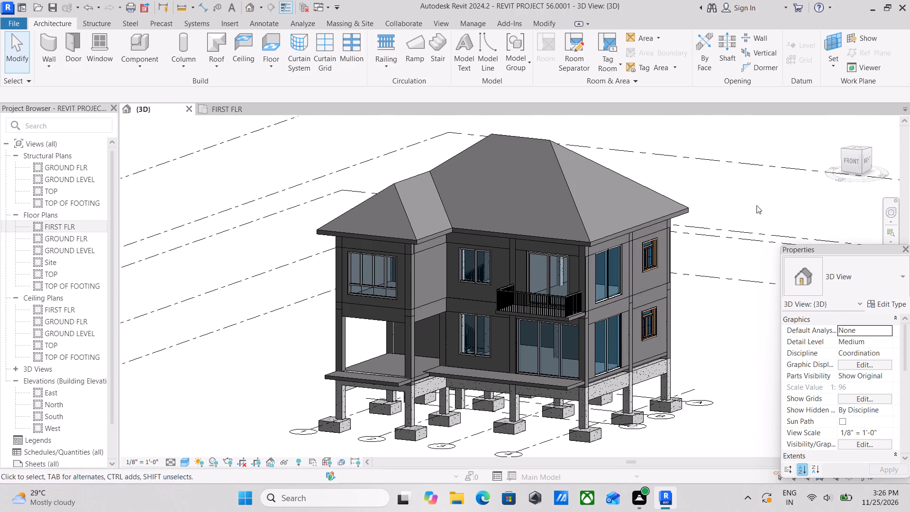
{"action": "scroll", "coordinate": [474, 355], "scroll_direction": "up", "scroll_amount": 2}
{"action": "middle_click_drag", "start_coordinate": [473, 355], "coordinate": [477, 359]}
{"action": "scroll", "coordinate": [473, 355], "scroll_direction": "down", "scroll_amount": 1}
{"action": "scroll", "coordinate": [477, 359], "scroll_direction": "up", "scroll_amount": 1}
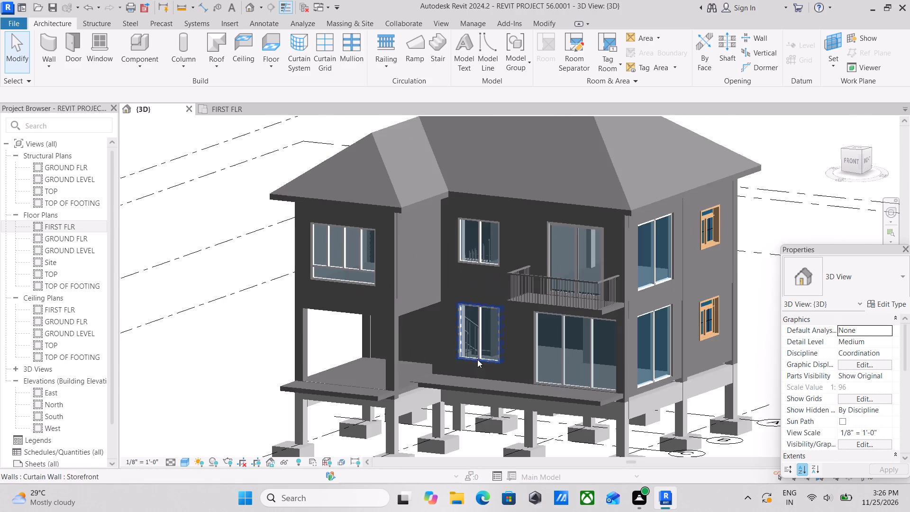
{"action": "scroll", "coordinate": [593, 360], "scroll_direction": "up", "scroll_amount": 2}
{"action": "scroll", "coordinate": [565, 390], "scroll_direction": "down", "scroll_amount": 1}
{"action": "middle_click", "coordinate": [565, 390]}
{"action": "scroll", "coordinate": [500, 355], "scroll_direction": "down", "scroll_amount": 1}
{"action": "middle_click_drag", "start_coordinate": [478, 371], "coordinate": [514, 413]}
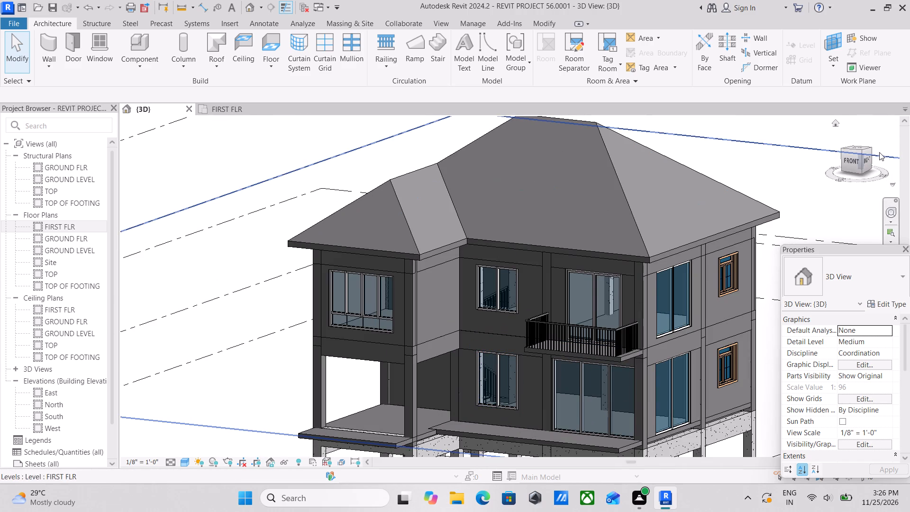
{"action": "left_click", "coordinate": [855, 147]}
{"action": "scroll", "coordinate": [444, 391], "scroll_direction": "up", "scroll_amount": 2}
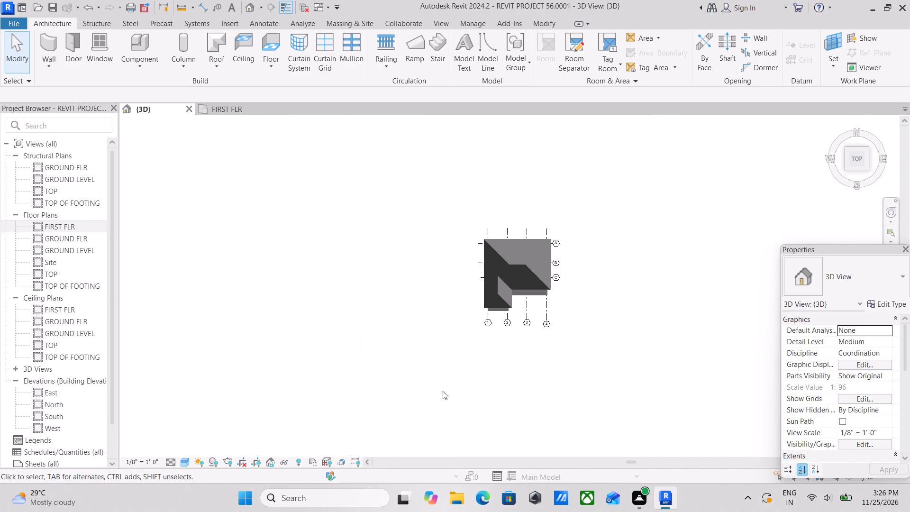
{"action": "scroll", "coordinate": [491, 307], "scroll_direction": "up", "scroll_amount": 6}
{"action": "middle_click_drag", "start_coordinate": [492, 307], "coordinate": [255, 353]}
{"action": "scroll", "coordinate": [231, 356], "scroll_direction": "up", "scroll_amount": 2}
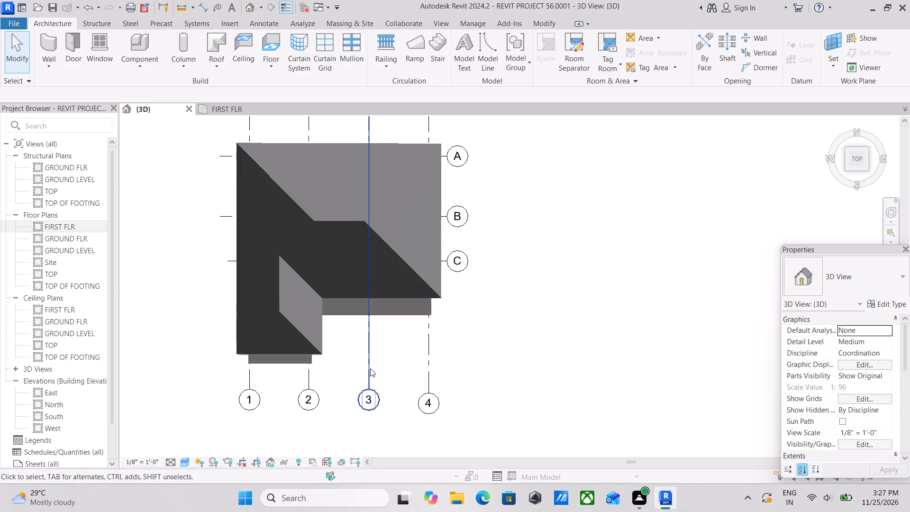
{"action": "scroll", "coordinate": [370, 368], "scroll_direction": "up", "scroll_amount": 1}
{"action": "scroll", "coordinate": [278, 366], "scroll_direction": "up", "scroll_amount": 3}
{"action": "middle_click_drag", "start_coordinate": [249, 367], "coordinate": [313, 429]}
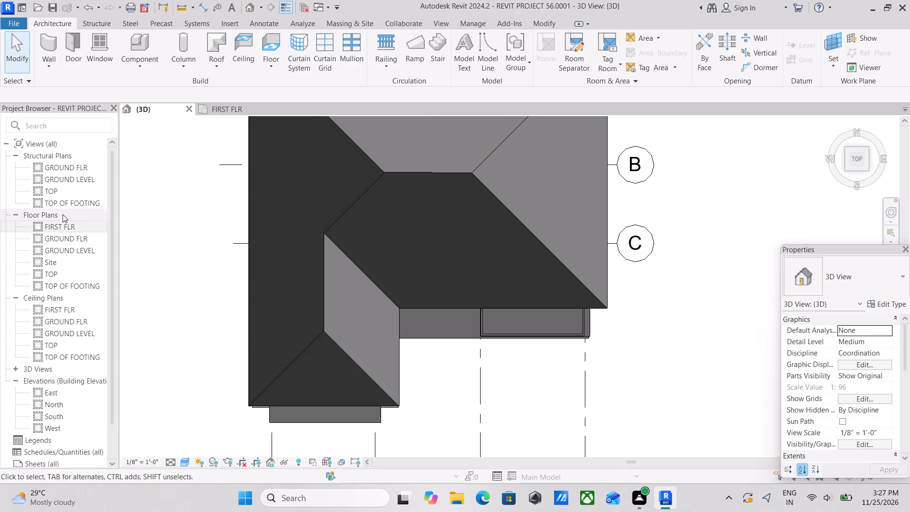
{"action": "scroll", "coordinate": [434, 259], "scroll_direction": "down", "scroll_amount": 1}
{"action": "middle_click_drag", "start_coordinate": [434, 259], "coordinate": [507, 293]}
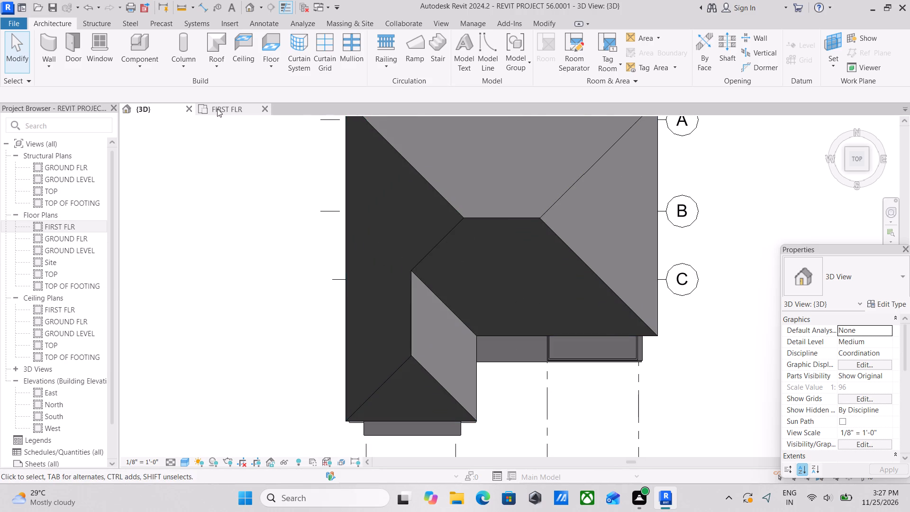
Review the FIRST FLR floor plan, including the balcony's double door, the staircase and the room layout.
{"action": "left_click", "coordinate": [217, 109]}
{"action": "scroll", "coordinate": [378, 272], "scroll_direction": "down", "scroll_amount": 7}
{"action": "middle_click_drag", "start_coordinate": [437, 292], "coordinate": [436, 341]}
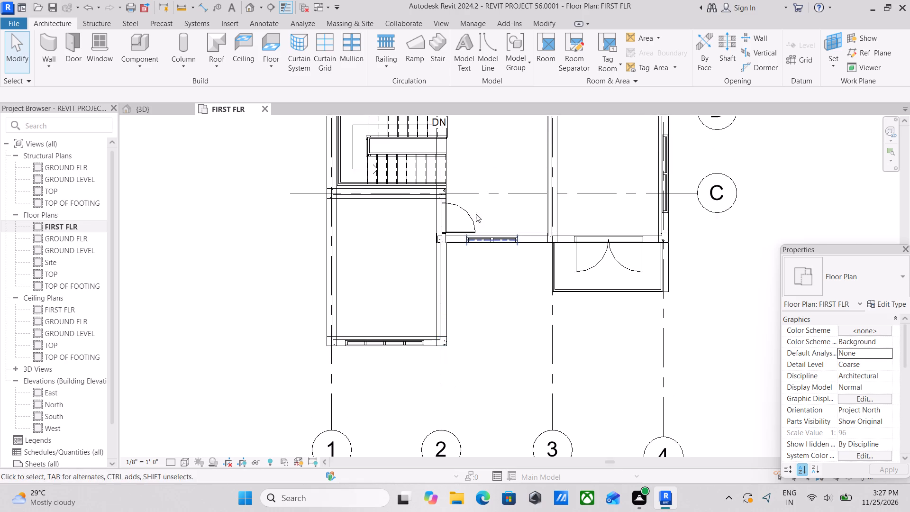
{"action": "scroll", "coordinate": [476, 213], "scroll_direction": "down", "scroll_amount": 1}
{"action": "middle_click_drag", "start_coordinate": [476, 213], "coordinate": [469, 293]}
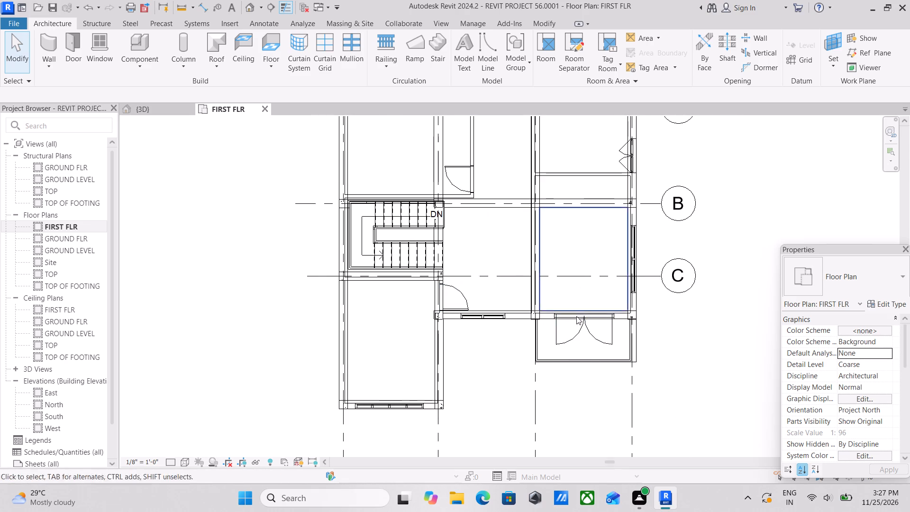
{"action": "left_click", "coordinate": [578, 331]}
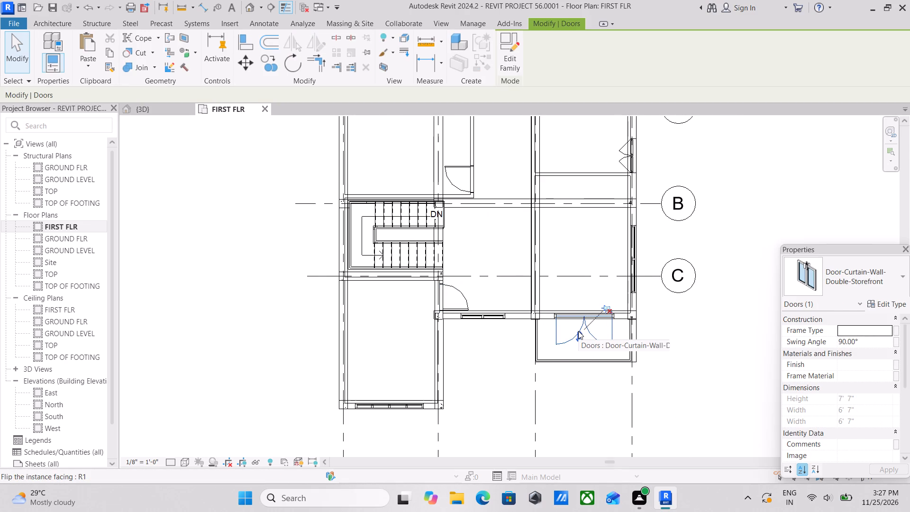
{"action": "key", "text": "Escape"}
{"action": "scroll", "coordinate": [583, 328], "scroll_direction": "down", "scroll_amount": 1}
{"action": "middle_click_drag", "start_coordinate": [583, 328], "coordinate": [609, 353]}
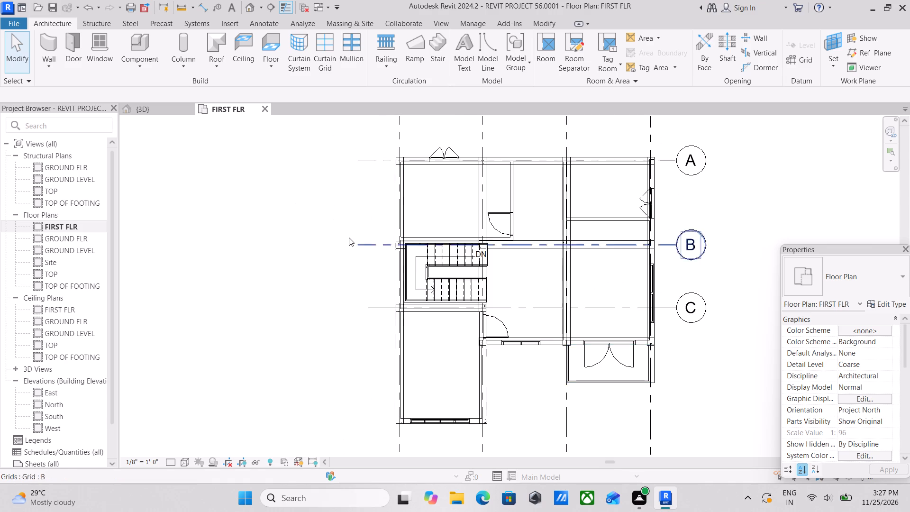
{"action": "key", "text": "Escape"}
{"action": "scroll", "coordinate": [348, 236], "scroll_direction": "down", "scroll_amount": 2}
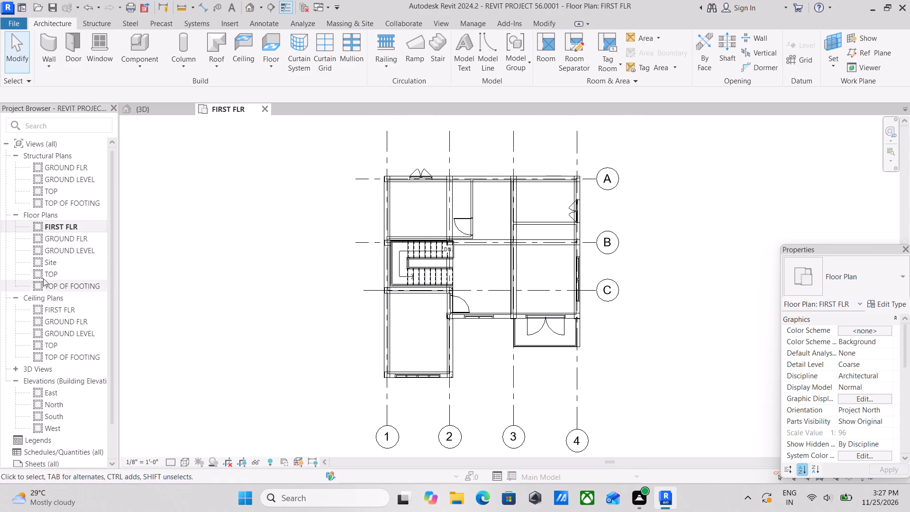
In the Site plan, create a Grassland - 16" toposolid on GROUND LEVEL from a rectangle about 92 by 96 ft around the house.
{"action": "double_click", "coordinate": [44, 262]}
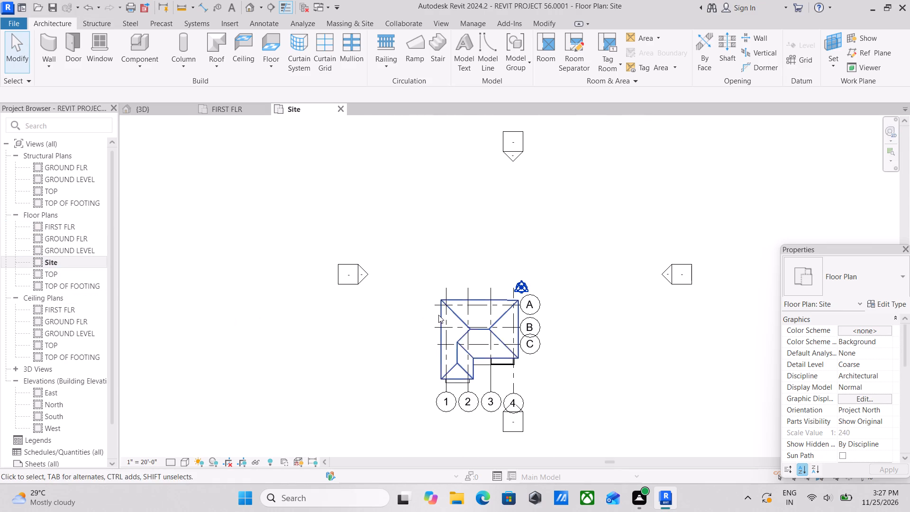
{"action": "scroll", "coordinate": [438, 315], "scroll_direction": "up", "scroll_amount": 2}
{"action": "middle_click_drag", "start_coordinate": [438, 315], "coordinate": [394, 266]}
{"action": "key", "text": "Escape"}
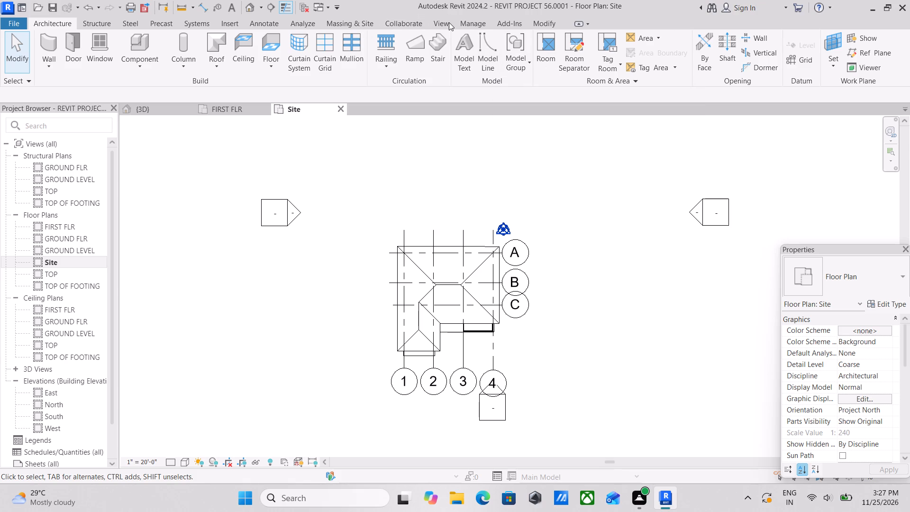
{"action": "left_click", "coordinate": [360, 24]}
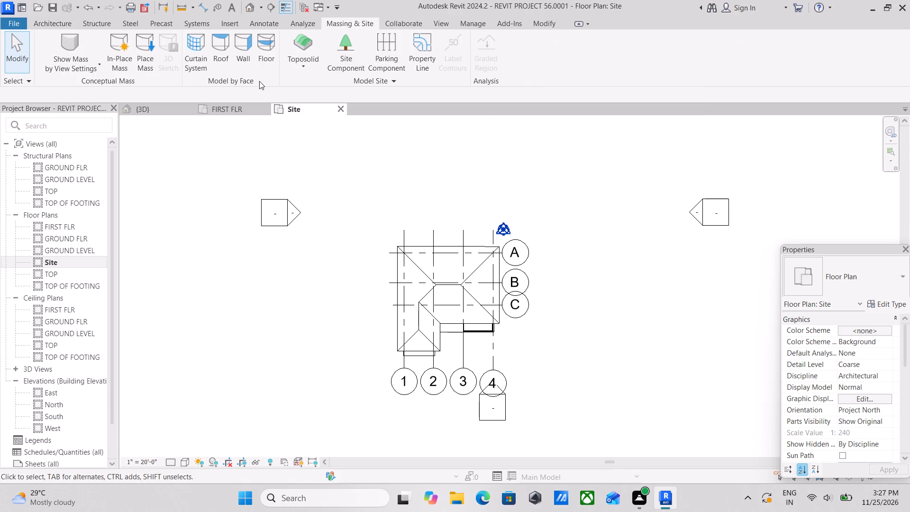
{"action": "left_click", "coordinate": [307, 64]}
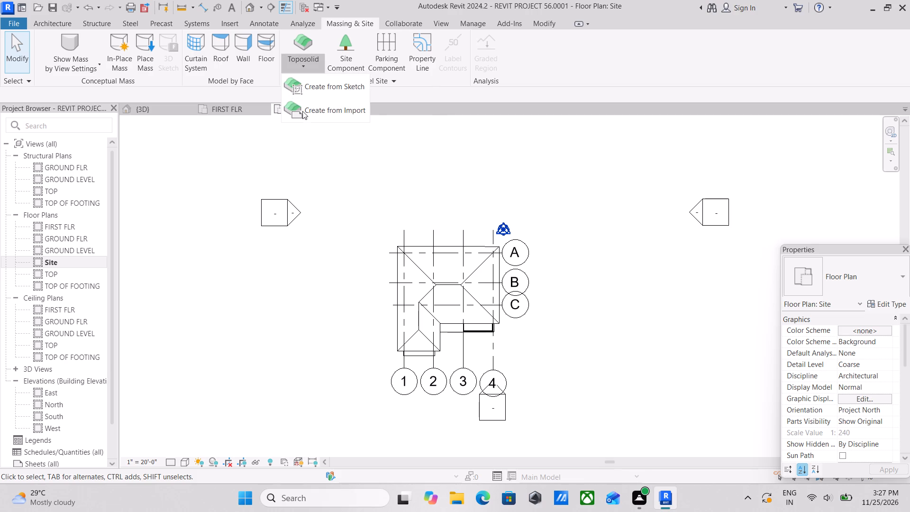
{"action": "left_click", "coordinate": [311, 84]}
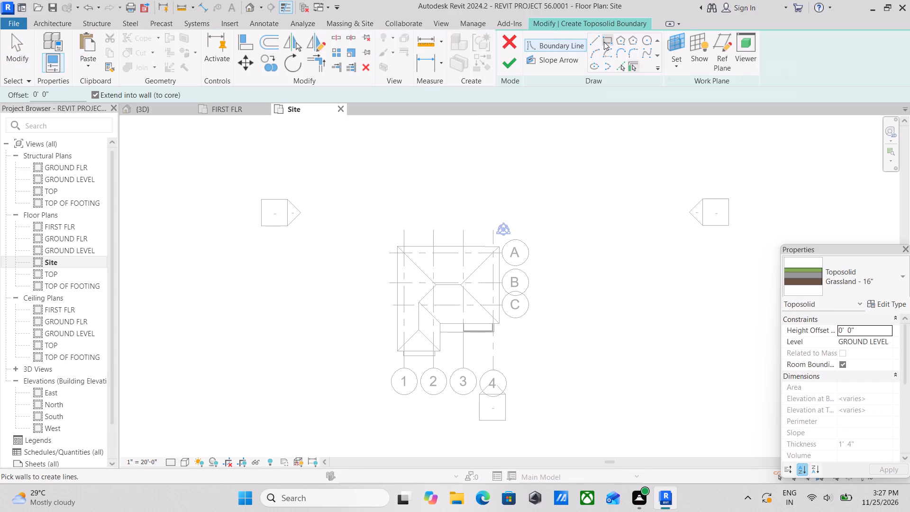
{"action": "left_click", "coordinate": [604, 42]}
{"action": "left_click", "coordinate": [343, 189]}
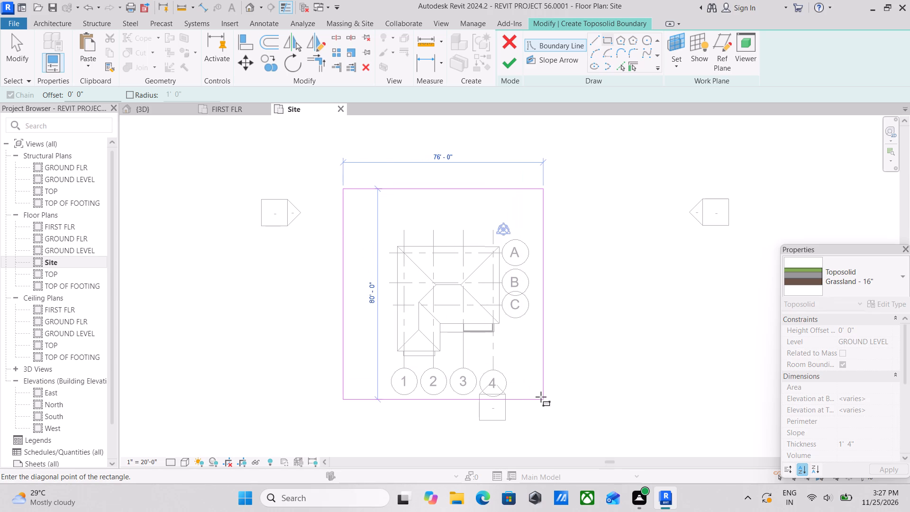
{"action": "left_click", "coordinate": [590, 440]}
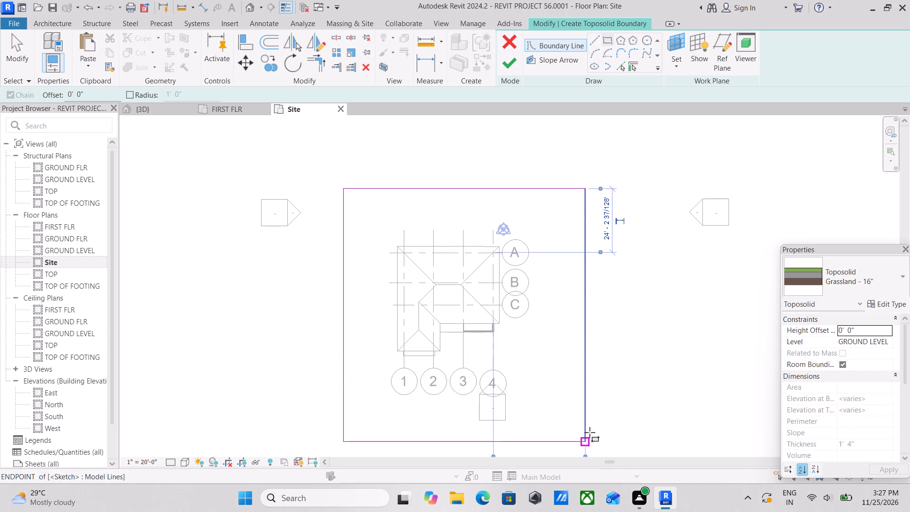
{"action": "key", "text": "Escape"}
{"action": "left_click", "coordinate": [512, 64]}
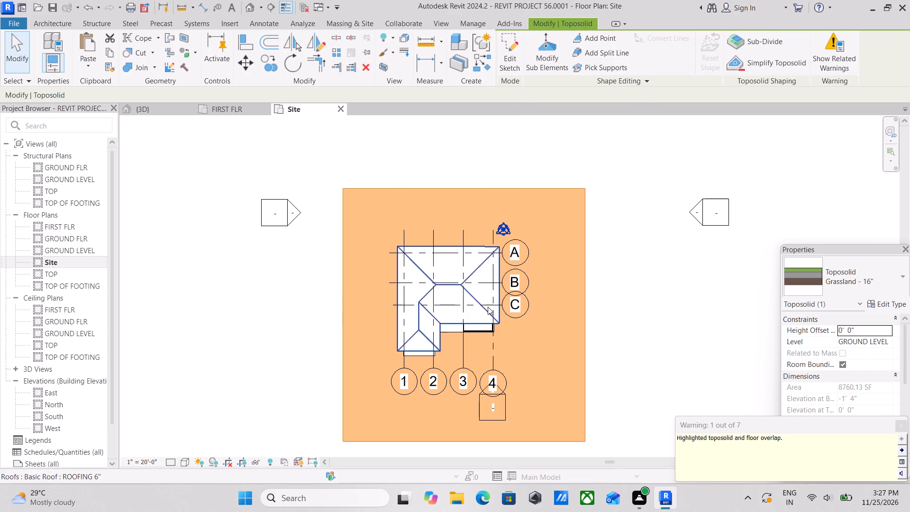
{"action": "scroll", "coordinate": [488, 287], "scroll_direction": "up", "scroll_amount": 3}
{"action": "key", "text": "Escape"}
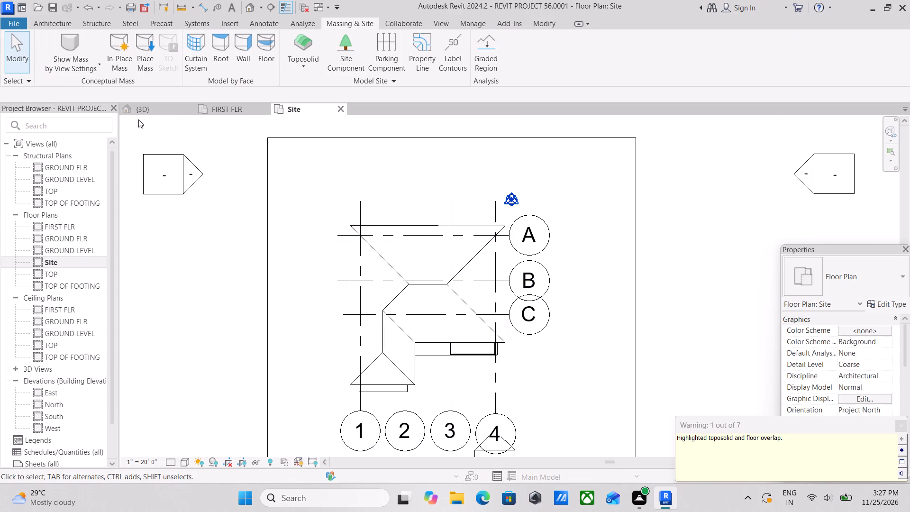
Examine the house and the surrounding toposolid in the 3D view from the front and the front-right corner.
{"action": "left_click", "coordinate": [139, 106]}
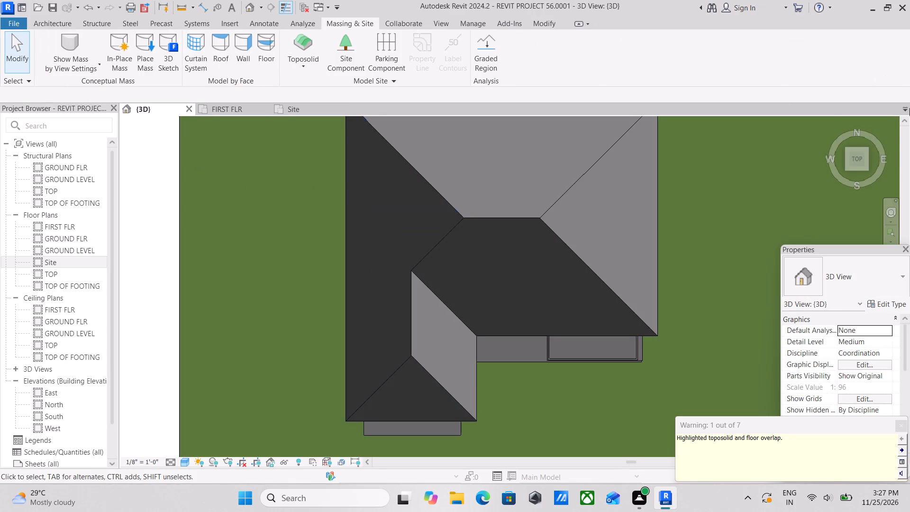
{"action": "left_click", "coordinate": [867, 169]}
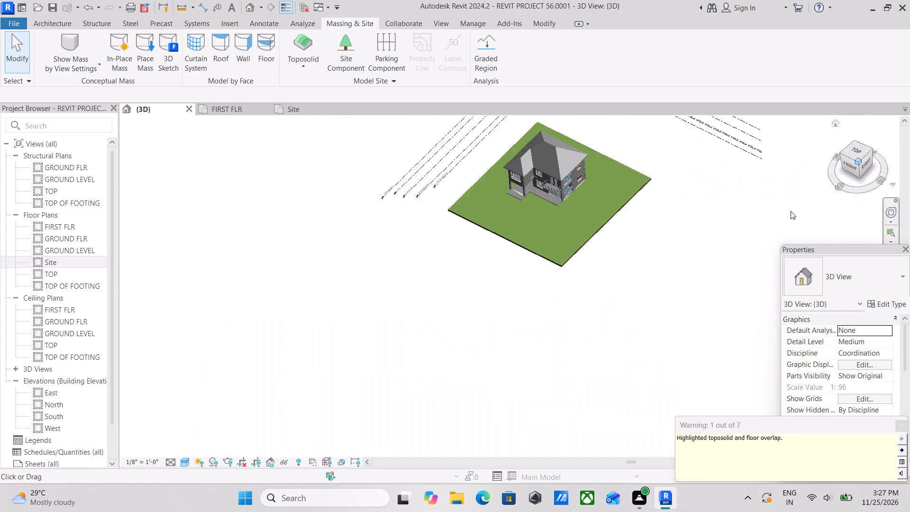
{"action": "scroll", "coordinate": [729, 236], "scroll_direction": "up", "scroll_amount": 3}
{"action": "scroll", "coordinate": [553, 321], "scroll_direction": "up", "scroll_amount": 1}
{"action": "middle_click_drag", "start_coordinate": [553, 320], "coordinate": [645, 203]}
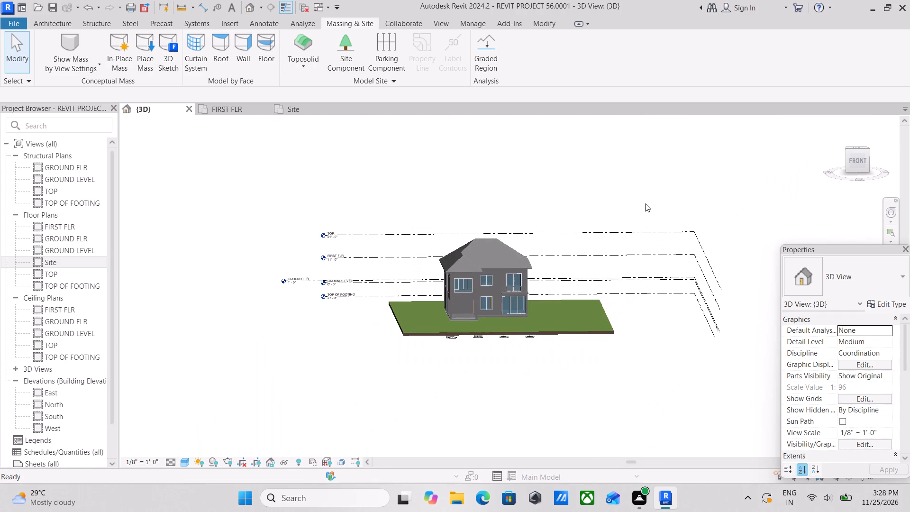
{"action": "middle_click_drag", "start_coordinate": [593, 274], "coordinate": [550, 310], "text": "shift"}
{"action": "scroll", "coordinate": [570, 342], "scroll_direction": "up", "scroll_amount": 3}
{"action": "middle_click_drag", "start_coordinate": [567, 349], "coordinate": [538, 381], "text": "shift"}
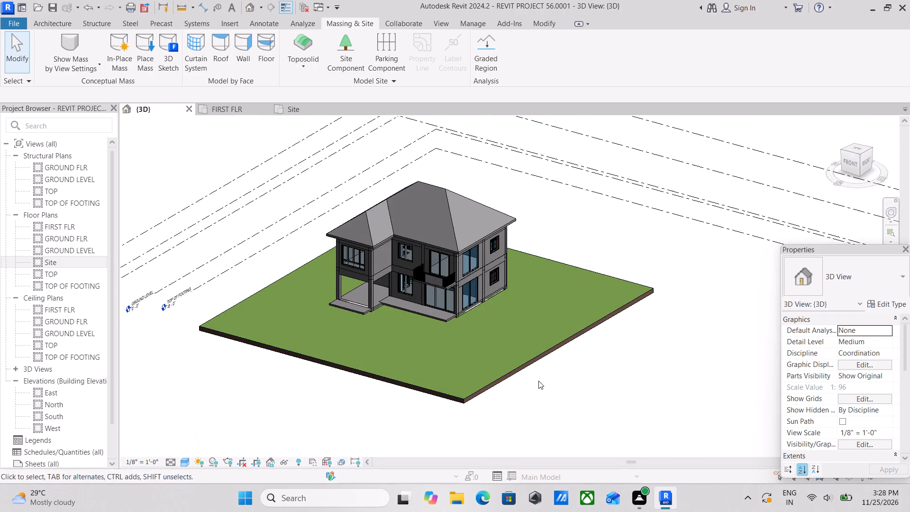
{"action": "middle_click_drag", "start_coordinate": [529, 383], "coordinate": [469, 382], "text": "shift"}
Examine up close where the house's porch slabs and side walls meet the toposolid surface, from several angles.
{"action": "scroll", "coordinate": [427, 348], "scroll_direction": "up", "scroll_amount": 12}
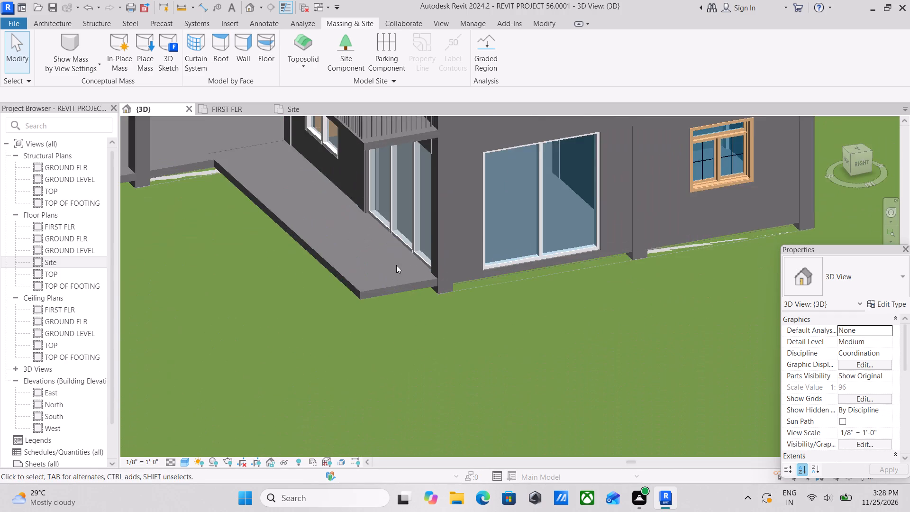
{"action": "middle_click_drag", "start_coordinate": [414, 302], "coordinate": [411, 282], "text": "shift"}
{"action": "scroll", "coordinate": [416, 281], "scroll_direction": "down", "scroll_amount": 5}
{"action": "middle_click_drag", "start_coordinate": [421, 332], "coordinate": [546, 338], "text": "shift"}
{"action": "middle_click_drag", "start_coordinate": [546, 338], "coordinate": [505, 281], "text": "shift"}
{"action": "scroll", "coordinate": [503, 274], "scroll_direction": "up", "scroll_amount": 1, "text": "shift"}
{"action": "scroll", "coordinate": [503, 274], "scroll_direction": "down", "scroll_amount": 3}
{"action": "middle_click_drag", "start_coordinate": [503, 274], "coordinate": [520, 299], "text": "shift"}
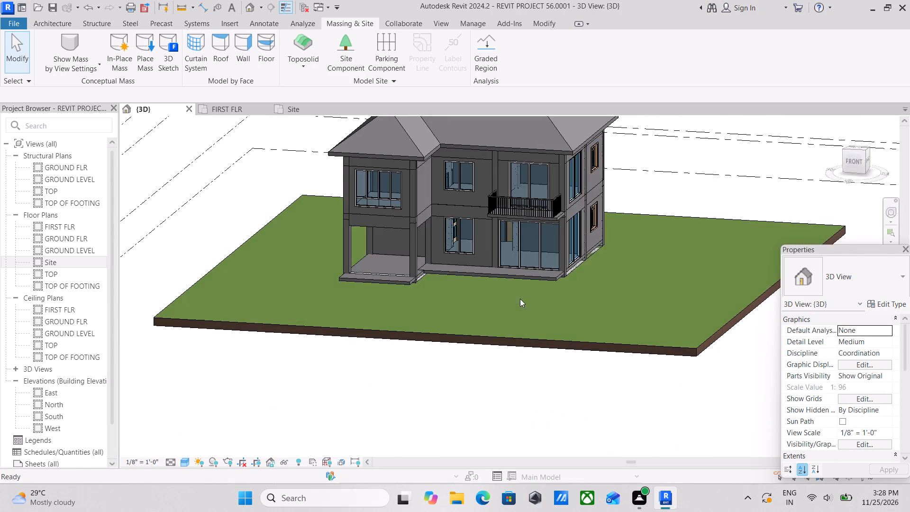
{"action": "middle_click_drag", "start_coordinate": [520, 299], "coordinate": [497, 301], "text": "shift"}
{"action": "middle_click_drag", "start_coordinate": [605, 361], "coordinate": [561, 381], "text": "shift"}
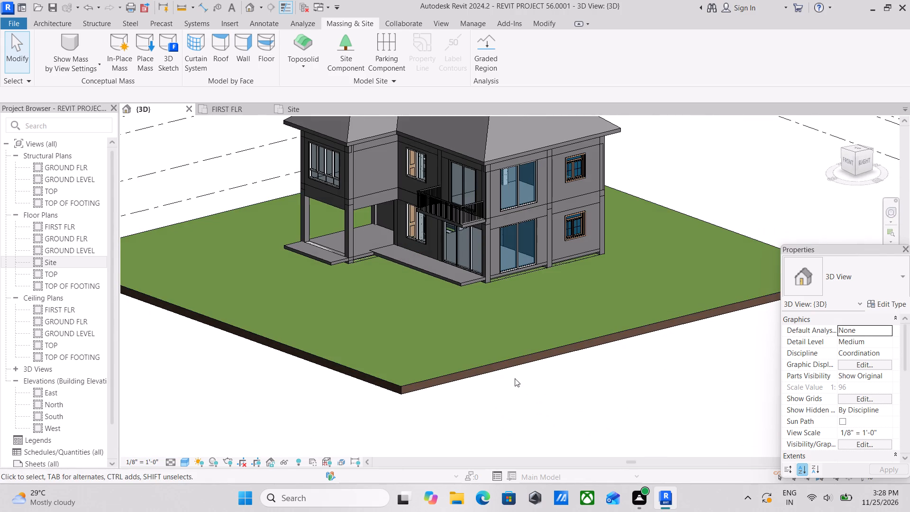
{"action": "middle_click_drag", "start_coordinate": [503, 372], "coordinate": [542, 313]}
{"action": "scroll", "coordinate": [534, 319], "scroll_direction": "up", "scroll_amount": 1}
{"action": "middle_click_drag", "start_coordinate": [542, 312], "coordinate": [562, 338], "text": "shift"}
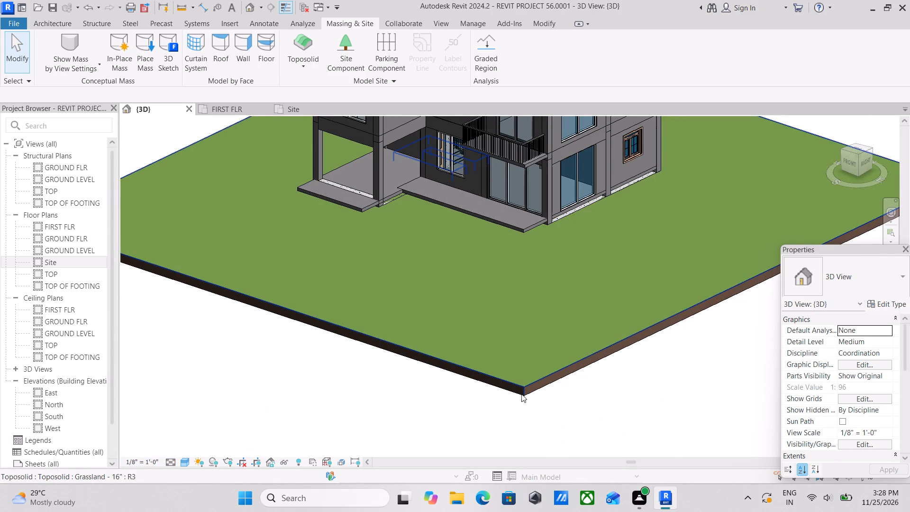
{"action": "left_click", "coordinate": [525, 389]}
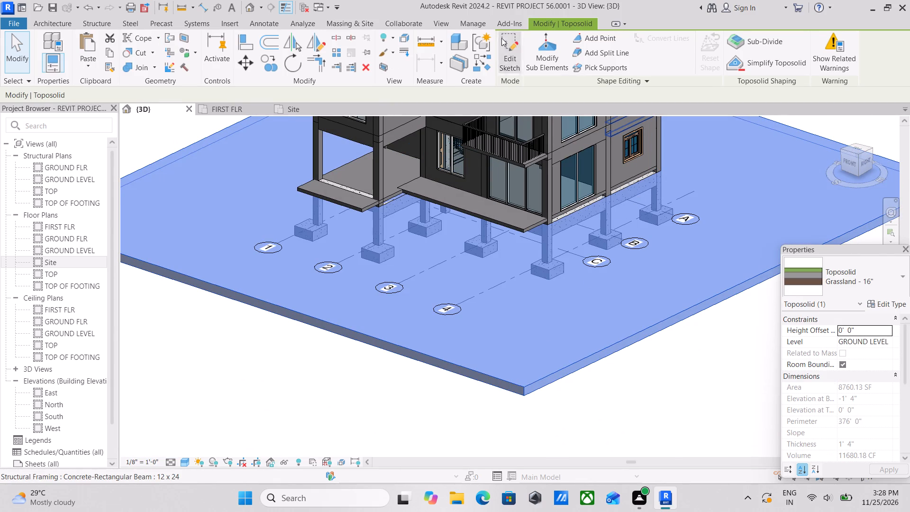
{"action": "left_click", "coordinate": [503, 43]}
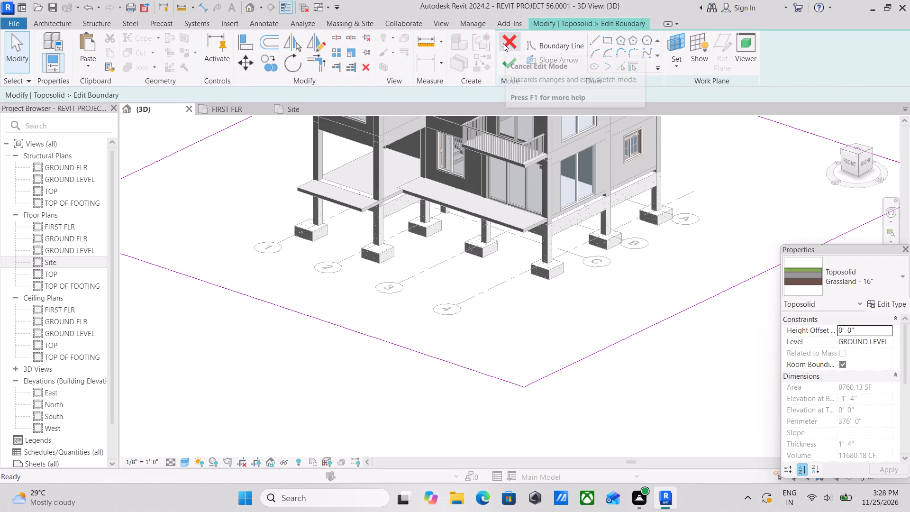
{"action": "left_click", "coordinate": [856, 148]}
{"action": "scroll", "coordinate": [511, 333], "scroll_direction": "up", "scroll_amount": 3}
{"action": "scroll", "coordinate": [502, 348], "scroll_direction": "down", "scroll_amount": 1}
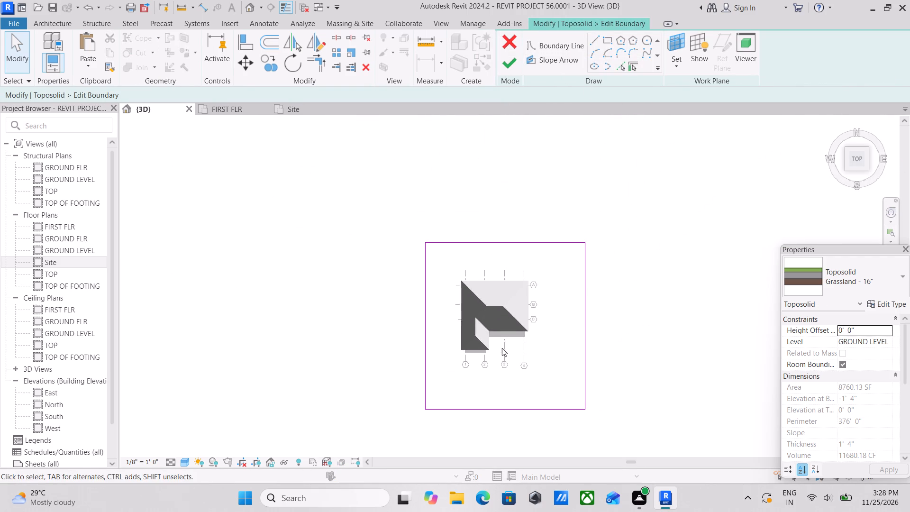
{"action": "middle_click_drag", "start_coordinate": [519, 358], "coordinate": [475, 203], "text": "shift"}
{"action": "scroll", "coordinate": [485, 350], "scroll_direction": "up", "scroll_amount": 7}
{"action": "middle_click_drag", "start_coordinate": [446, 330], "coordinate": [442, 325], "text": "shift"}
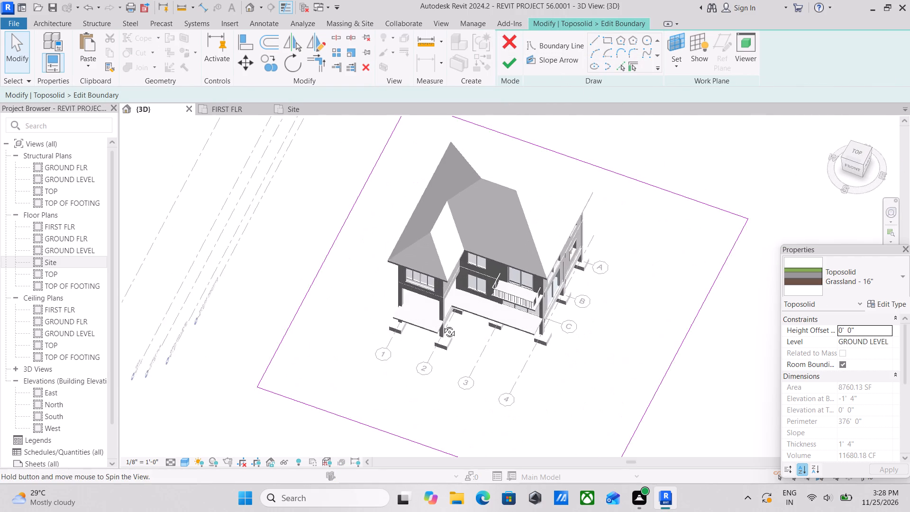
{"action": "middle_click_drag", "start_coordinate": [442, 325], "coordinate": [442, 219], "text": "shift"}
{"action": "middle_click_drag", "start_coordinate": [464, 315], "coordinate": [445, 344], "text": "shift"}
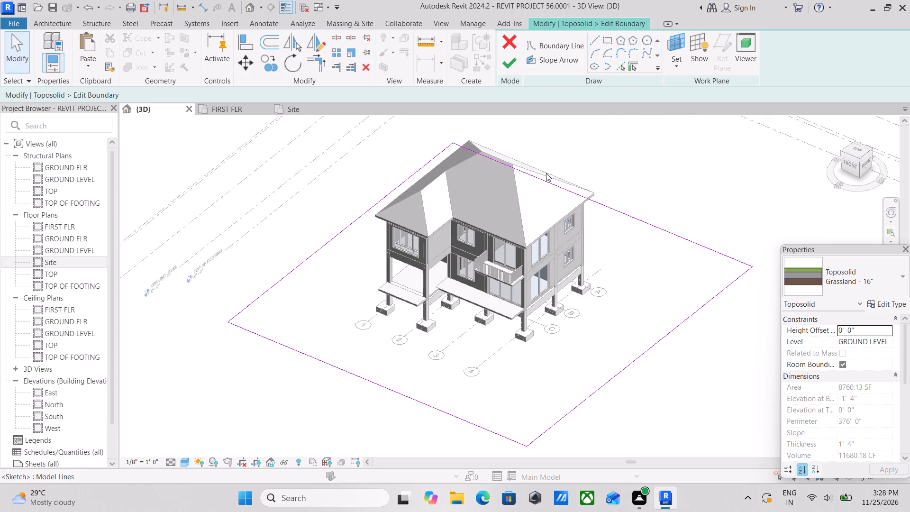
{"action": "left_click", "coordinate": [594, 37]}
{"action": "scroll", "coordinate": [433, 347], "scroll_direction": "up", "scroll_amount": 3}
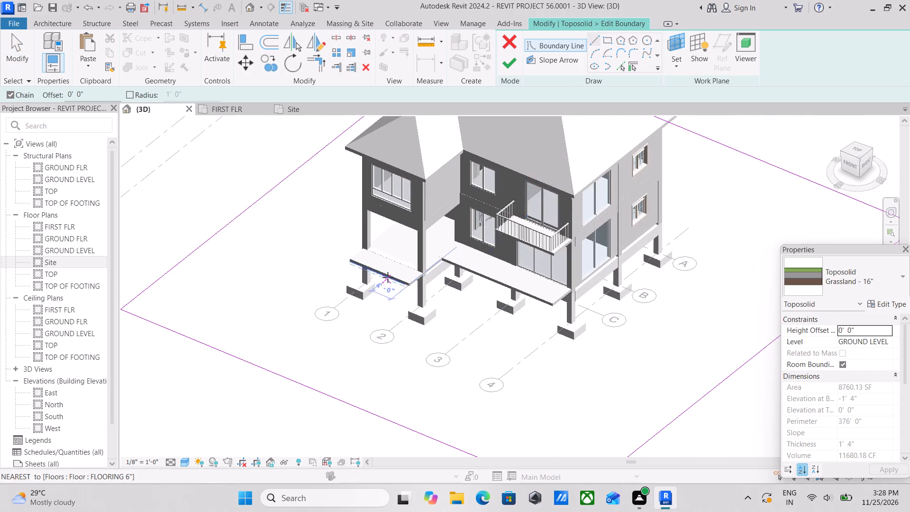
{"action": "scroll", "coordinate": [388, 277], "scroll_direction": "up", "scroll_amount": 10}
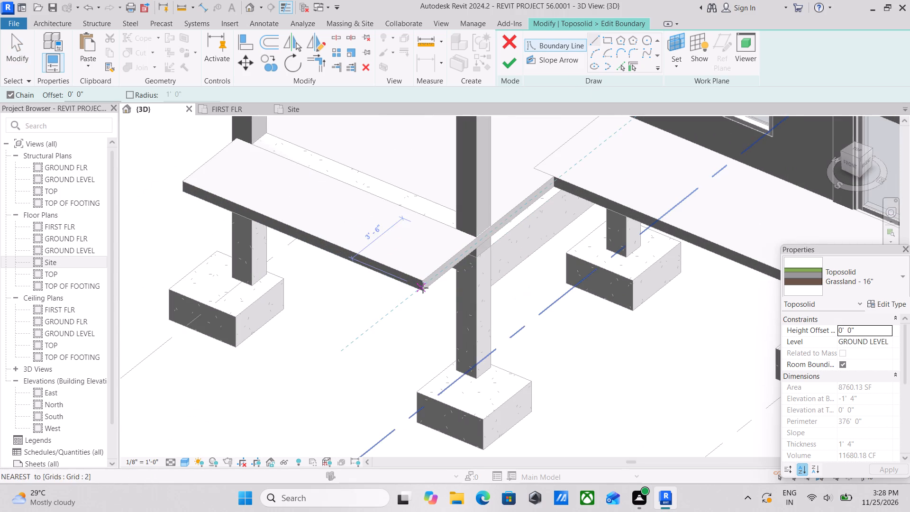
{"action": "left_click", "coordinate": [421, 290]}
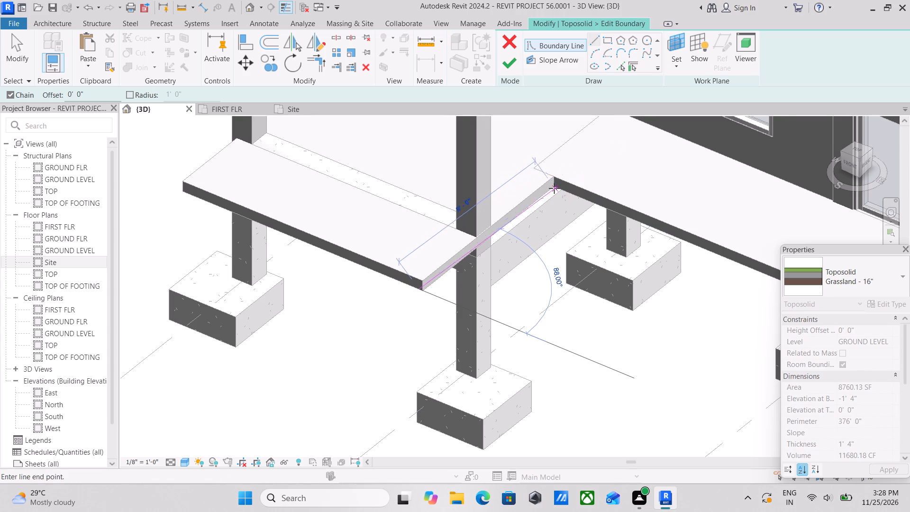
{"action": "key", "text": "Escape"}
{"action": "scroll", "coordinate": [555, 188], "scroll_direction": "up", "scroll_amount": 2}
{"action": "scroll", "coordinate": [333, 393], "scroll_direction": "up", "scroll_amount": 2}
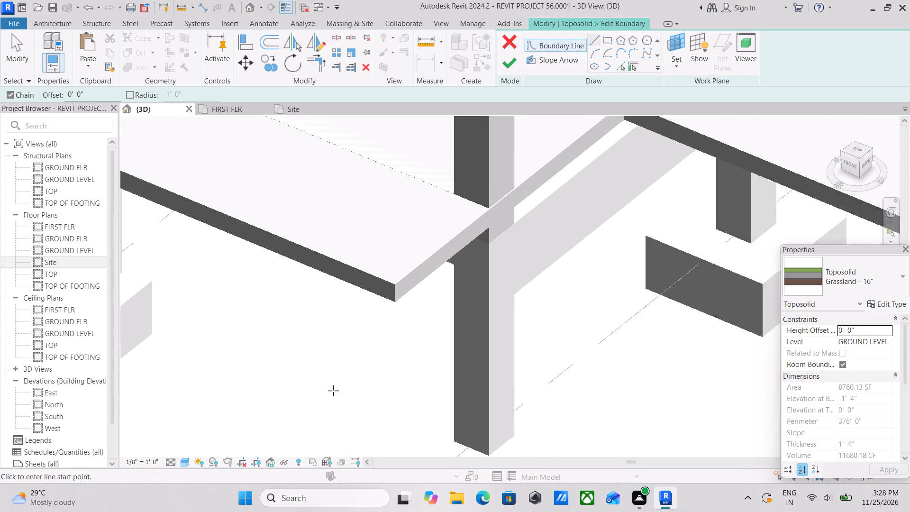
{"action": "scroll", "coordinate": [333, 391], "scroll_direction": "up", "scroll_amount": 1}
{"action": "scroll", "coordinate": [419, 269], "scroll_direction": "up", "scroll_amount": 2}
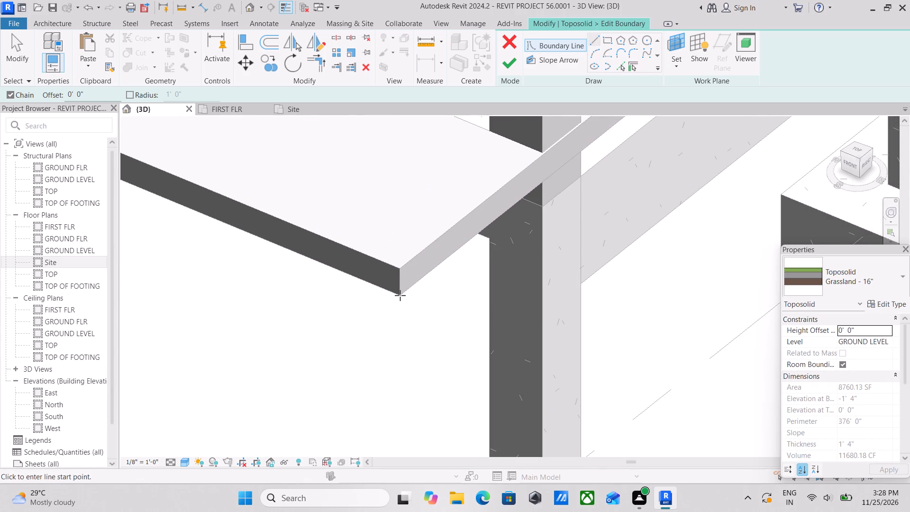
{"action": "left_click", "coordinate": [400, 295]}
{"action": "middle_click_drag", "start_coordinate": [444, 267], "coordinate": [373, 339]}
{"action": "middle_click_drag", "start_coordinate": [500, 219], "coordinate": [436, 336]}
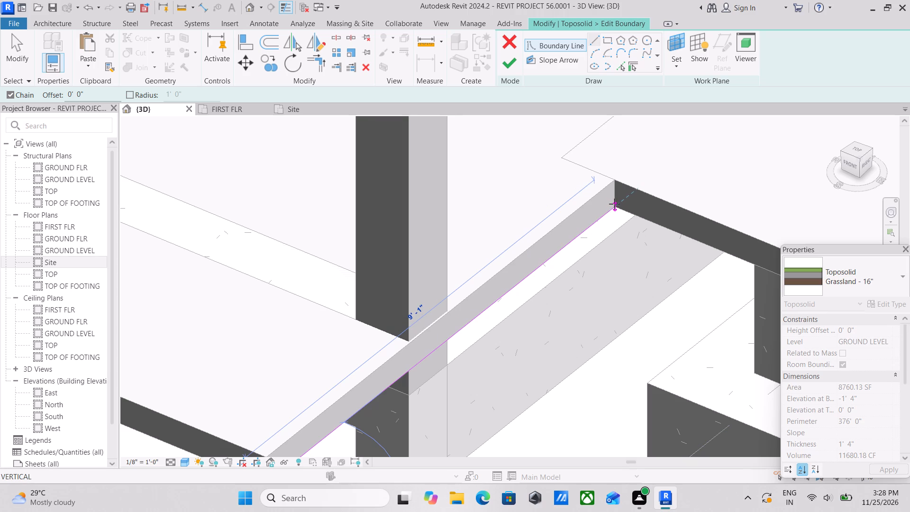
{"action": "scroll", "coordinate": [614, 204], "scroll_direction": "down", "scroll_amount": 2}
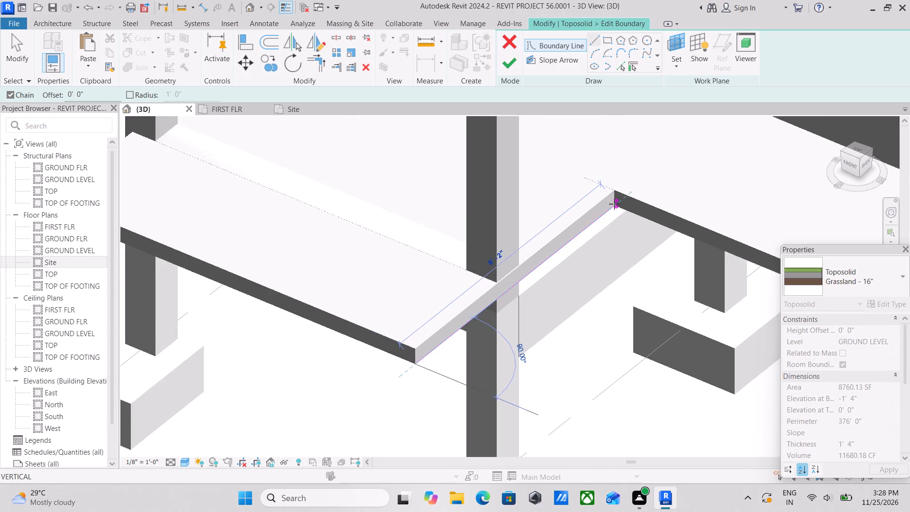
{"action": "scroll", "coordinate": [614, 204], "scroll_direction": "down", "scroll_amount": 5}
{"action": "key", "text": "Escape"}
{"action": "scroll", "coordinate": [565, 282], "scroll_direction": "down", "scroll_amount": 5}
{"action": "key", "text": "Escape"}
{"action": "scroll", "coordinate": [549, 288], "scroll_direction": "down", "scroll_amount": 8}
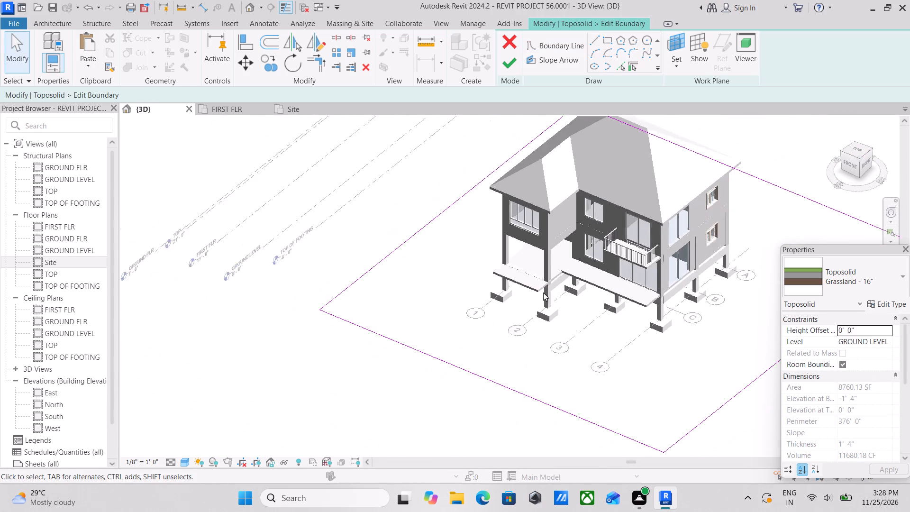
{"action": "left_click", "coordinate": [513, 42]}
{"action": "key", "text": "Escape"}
Open the GROUND LEVEL floor plan and bring the house and its toposolid outline into view.
{"action": "scroll", "coordinate": [484, 236], "scroll_direction": "down", "scroll_amount": 3}
{"action": "scroll", "coordinate": [545, 282], "scroll_direction": "down", "scroll_amount": 1}
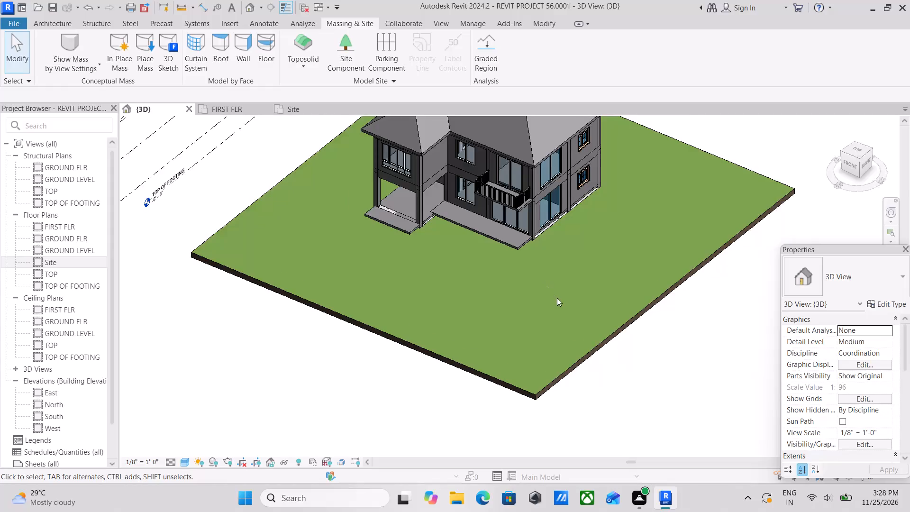
{"action": "middle_click_drag", "start_coordinate": [557, 298], "coordinate": [647, 313], "text": "shift"}
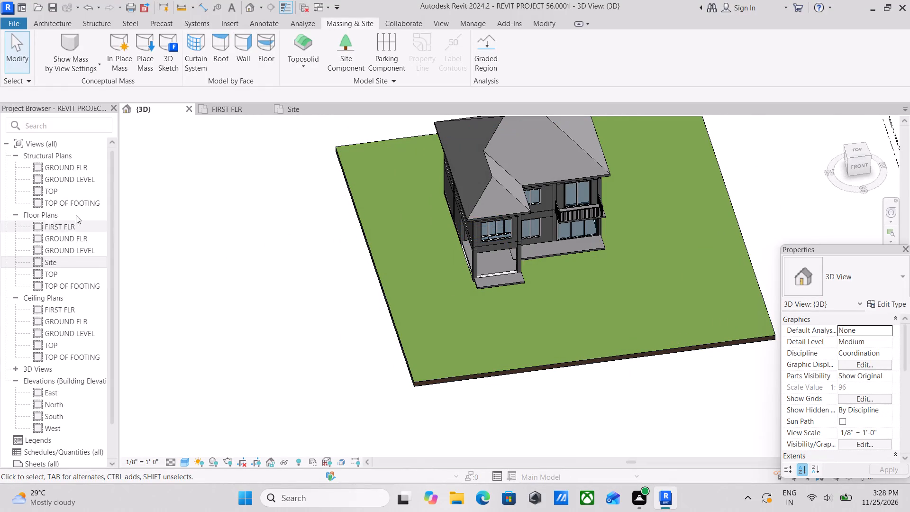
{"action": "double_click", "coordinate": [79, 250]}
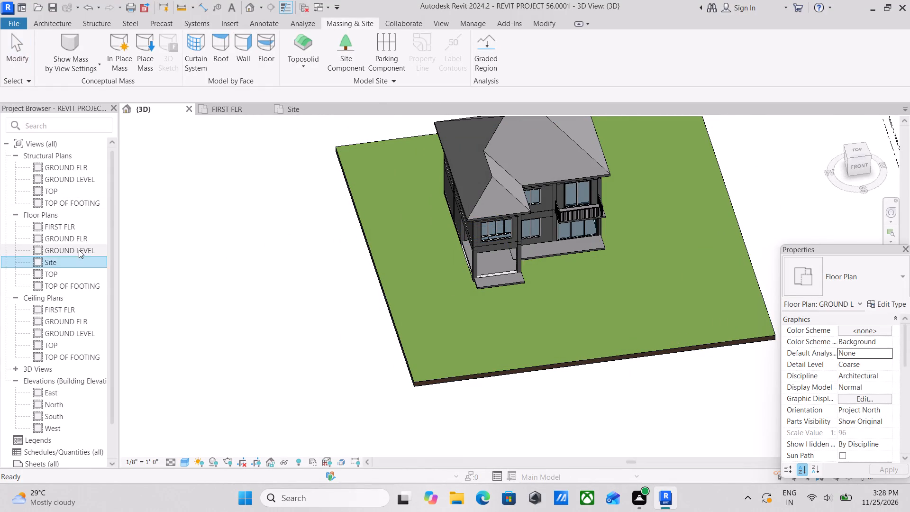
{"action": "scroll", "coordinate": [430, 324], "scroll_direction": "up", "scroll_amount": 2}
{"action": "middle_click_drag", "start_coordinate": [519, 372], "coordinate": [495, 317]}
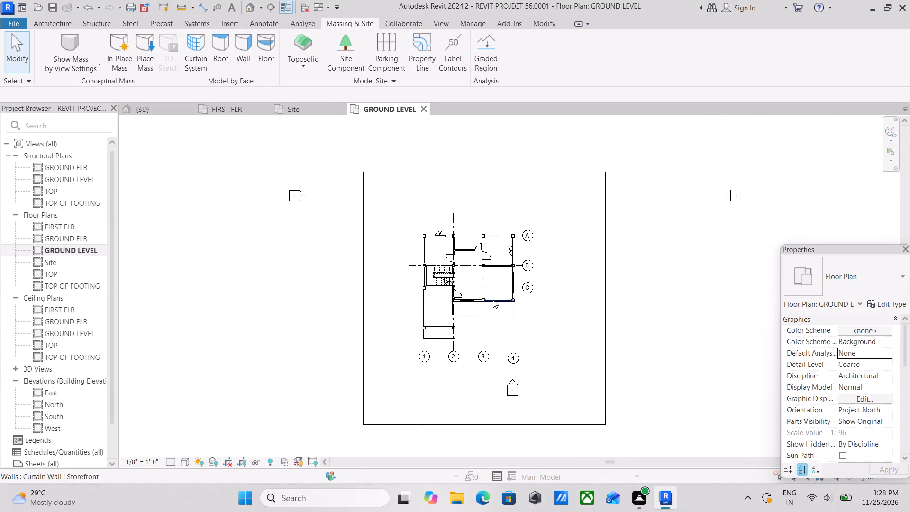
{"action": "scroll", "coordinate": [468, 355], "scroll_direction": "up", "scroll_amount": 2}
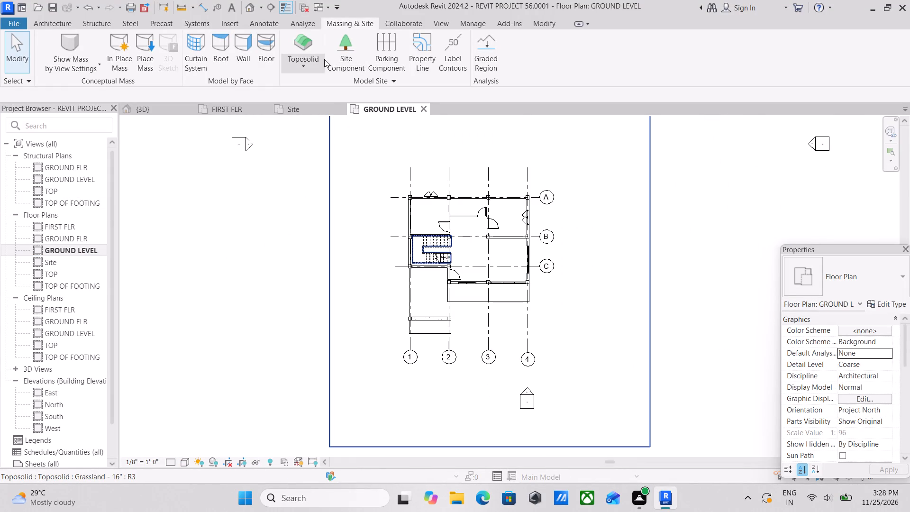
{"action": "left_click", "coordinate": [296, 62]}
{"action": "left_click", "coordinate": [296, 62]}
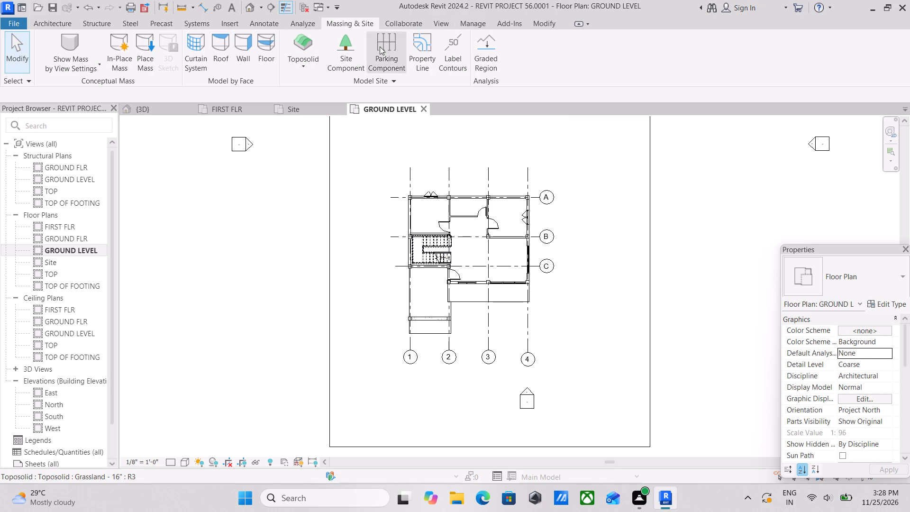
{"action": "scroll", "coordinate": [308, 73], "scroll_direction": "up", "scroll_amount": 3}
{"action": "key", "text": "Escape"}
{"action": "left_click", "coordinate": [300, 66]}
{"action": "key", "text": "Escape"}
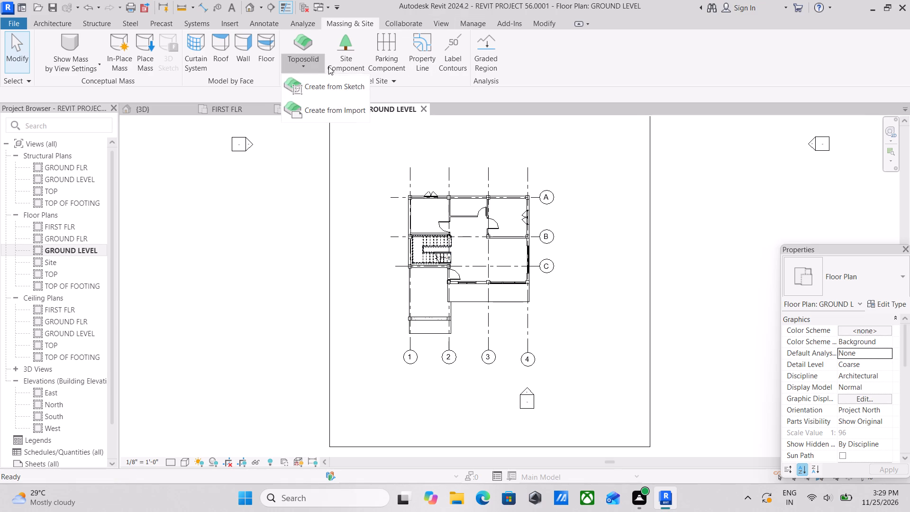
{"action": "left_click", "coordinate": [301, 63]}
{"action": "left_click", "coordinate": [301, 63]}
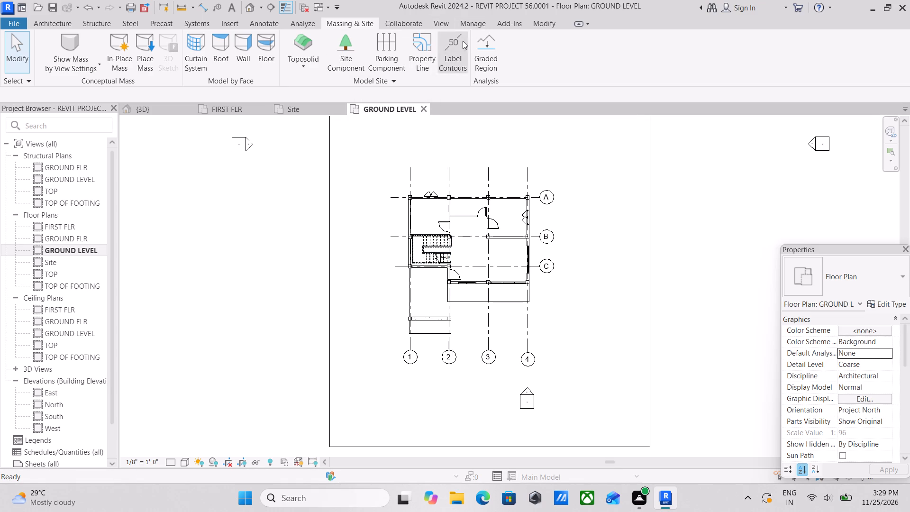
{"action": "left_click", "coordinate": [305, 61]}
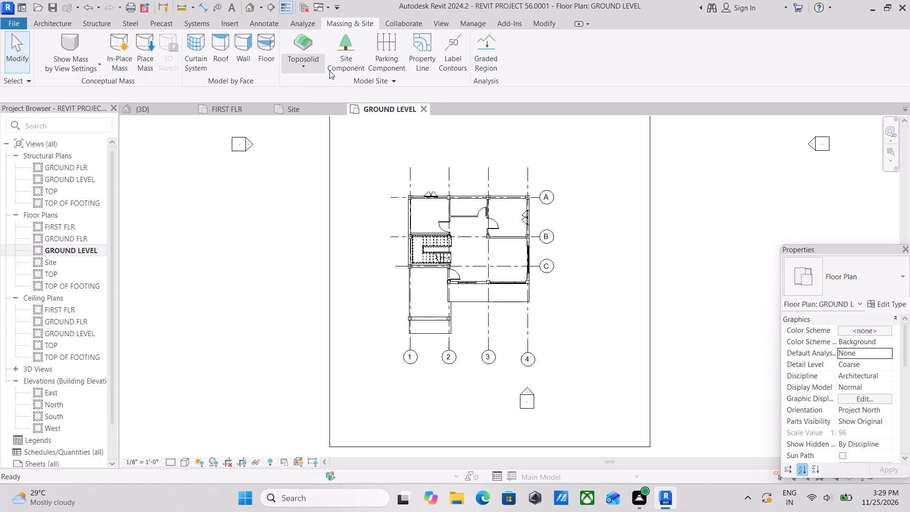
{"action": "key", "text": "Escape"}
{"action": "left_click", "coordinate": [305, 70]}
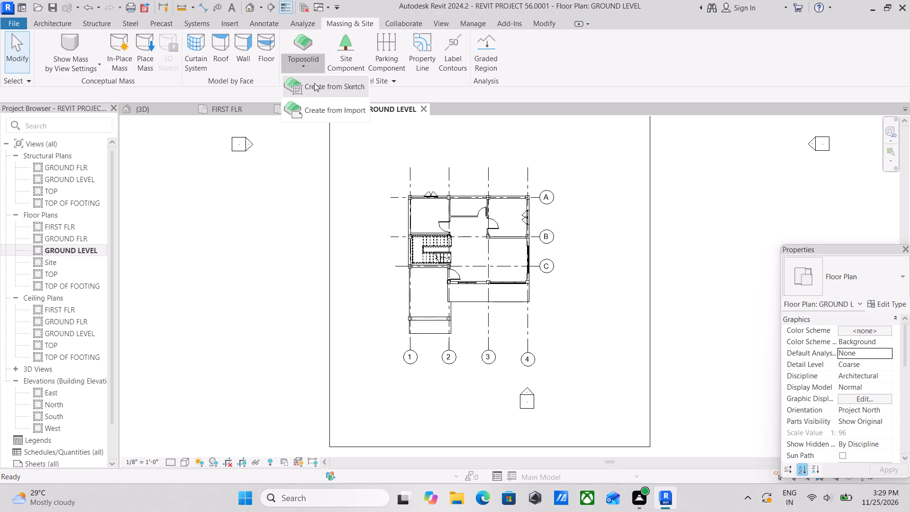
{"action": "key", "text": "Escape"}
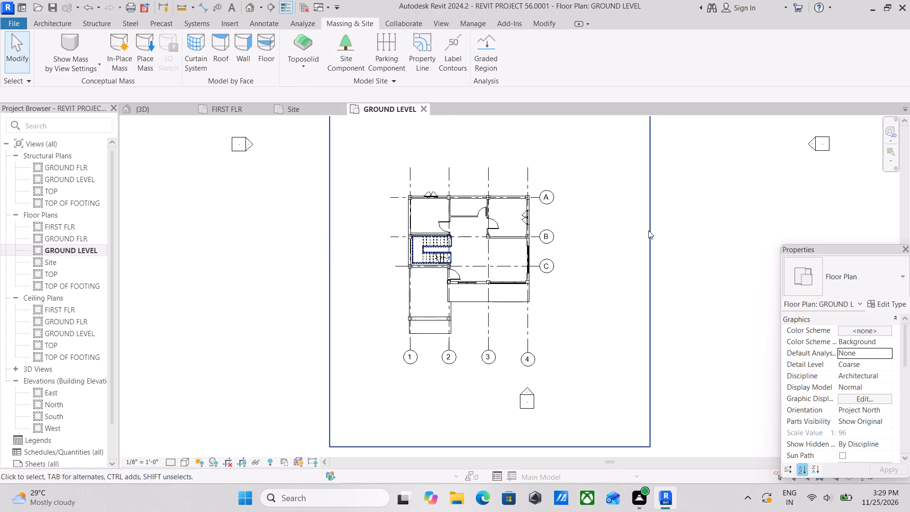
Edit the toposolid's boundary, tracing the front and side edges of the porch slab between grids 1 and 2 up to the wider slab.
{"action": "left_click", "coordinate": [648, 230]}
{"action": "left_click", "coordinate": [516, 51]}
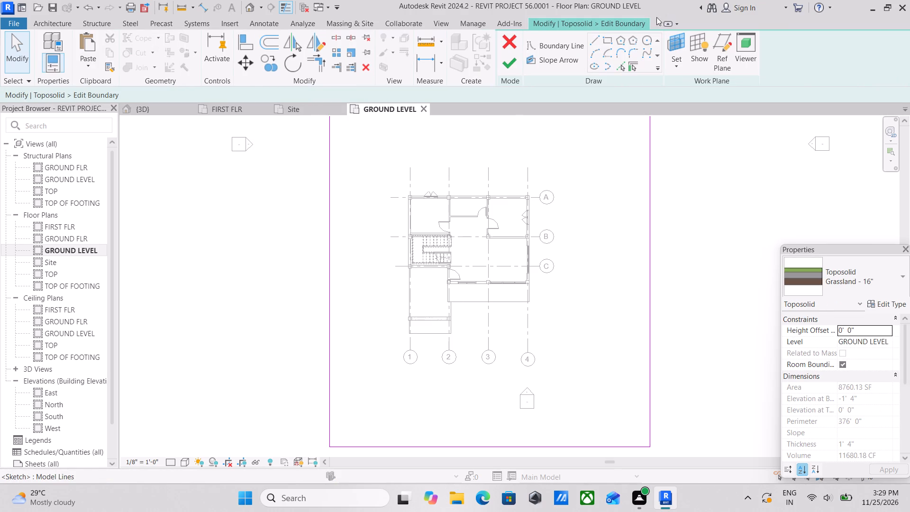
{"action": "left_click", "coordinate": [596, 37]}
{"action": "scroll", "coordinate": [417, 386], "scroll_direction": "up", "scroll_amount": 4}
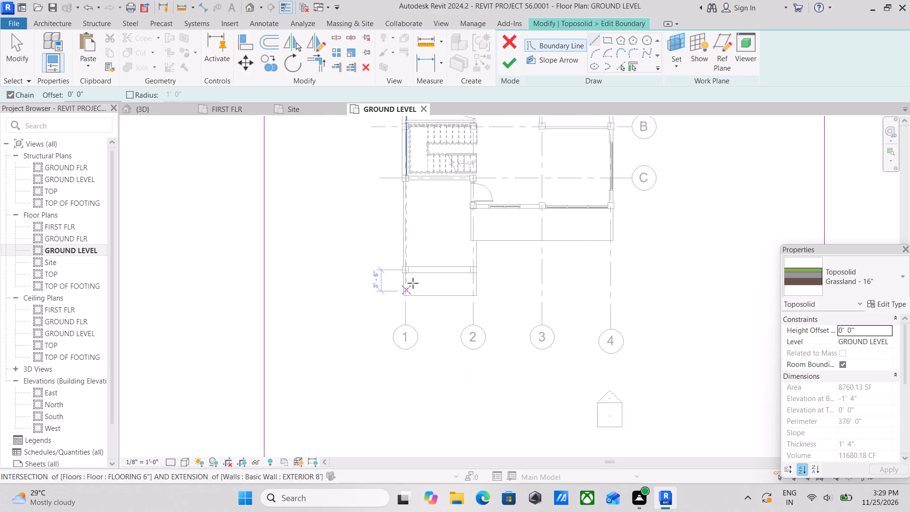
{"action": "scroll", "coordinate": [413, 283], "scroll_direction": "up", "scroll_amount": 2}
{"action": "middle_click_drag", "start_coordinate": [416, 286], "coordinate": [378, 301]}
{"action": "scroll", "coordinate": [479, 309], "scroll_direction": "up", "scroll_amount": 2}
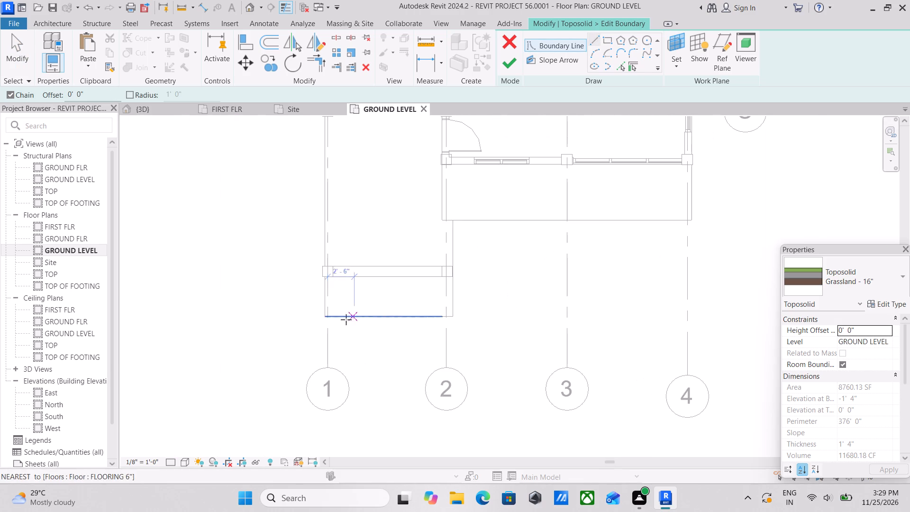
{"action": "left_click", "coordinate": [325, 318]}
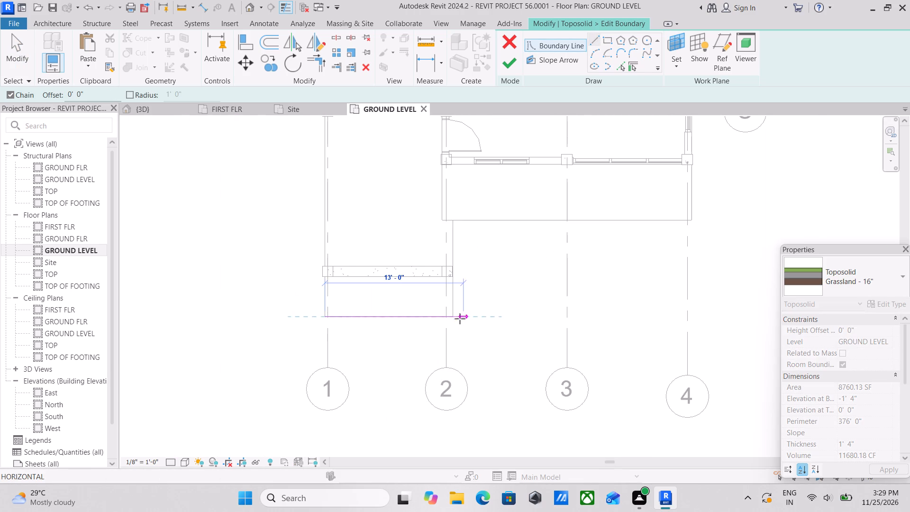
{"action": "left_click", "coordinate": [455, 318]}
{"action": "middle_click_drag", "start_coordinate": [463, 233], "coordinate": [455, 265]}
{"action": "scroll", "coordinate": [455, 265], "scroll_direction": "up", "scroll_amount": 1}
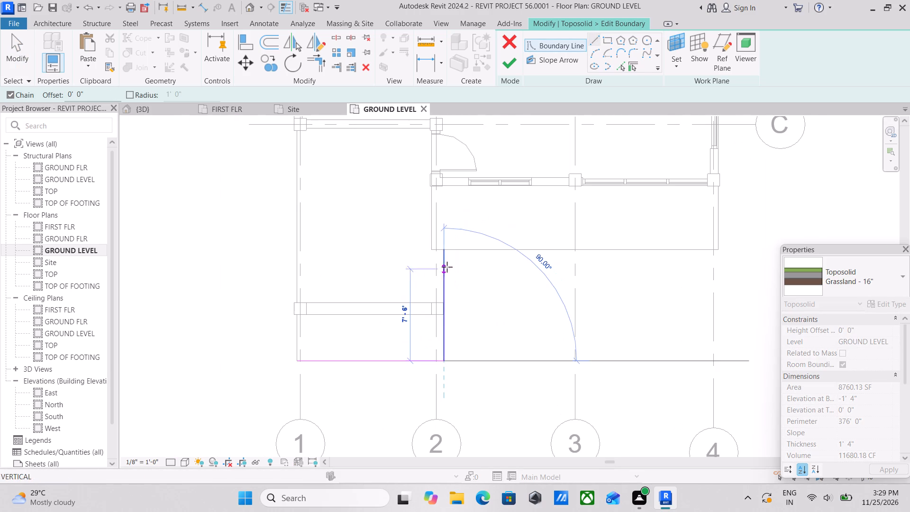
{"action": "left_click", "coordinate": [443, 248]}
Continue the boundary along the wider porch slab's front edge and about 5 ft 3 in up its side to the grid 4 corner column.
{"action": "middle_click_drag", "start_coordinate": [590, 246], "coordinate": [271, 312]}
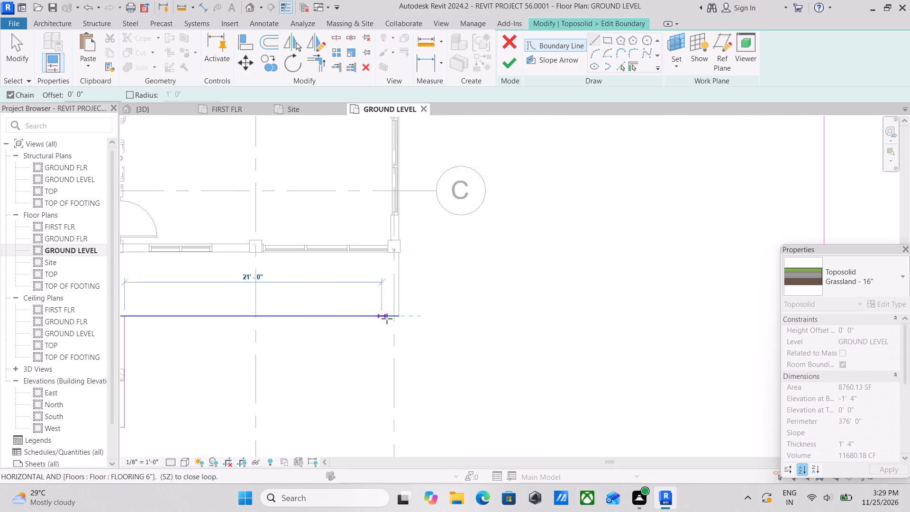
{"action": "left_click", "coordinate": [400, 317]}
{"action": "middle_click_drag", "start_coordinate": [396, 253], "coordinate": [396, 292]}
{"action": "scroll", "coordinate": [396, 290], "scroll_direction": "up", "scroll_amount": 1}
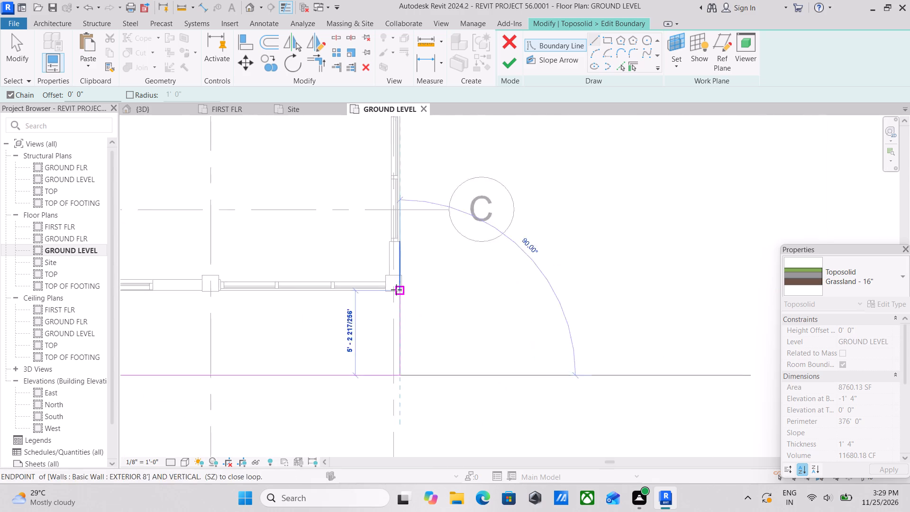
{"action": "scroll", "coordinate": [396, 290], "scroll_direction": "up", "scroll_amount": 8}
{"action": "left_click", "coordinate": [405, 294]}
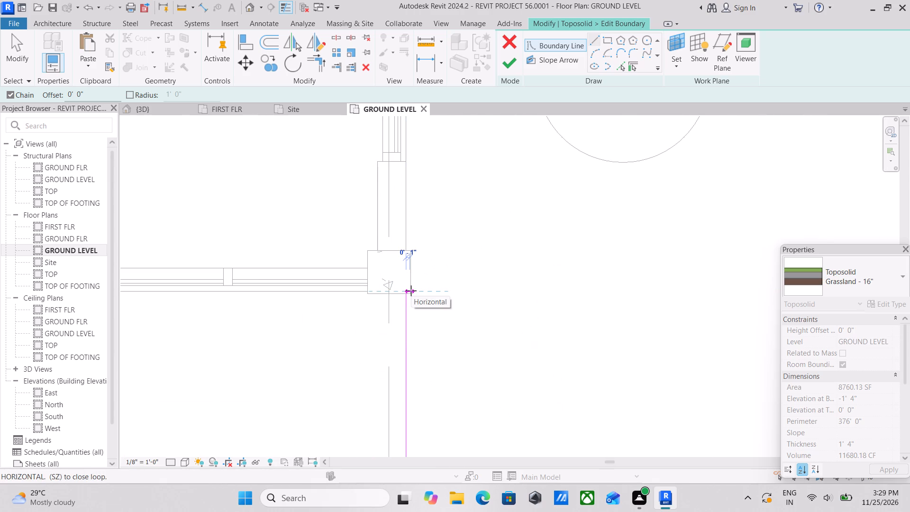
Stretch the boundary line along the porch slab's side so its end meets the front face of the grid 4 corner column.
{"action": "scroll", "coordinate": [411, 291], "scroll_direction": "down", "scroll_amount": 9}
{"action": "scroll", "coordinate": [411, 291], "scroll_direction": "up", "scroll_amount": 4}
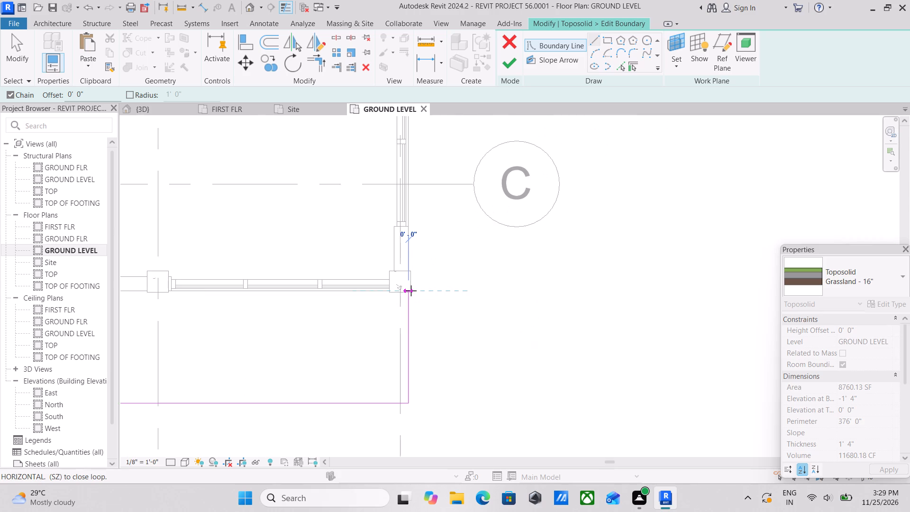
{"action": "scroll", "coordinate": [411, 291], "scroll_direction": "up", "scroll_amount": 8}
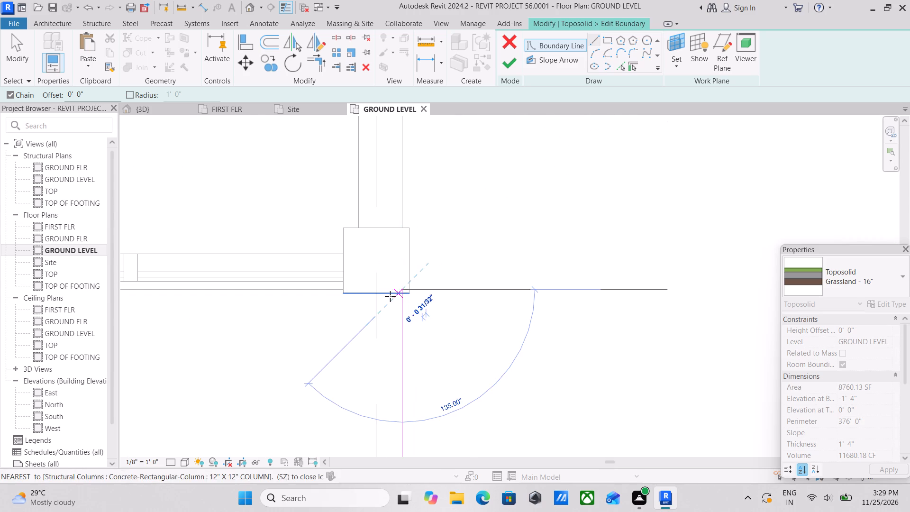
{"action": "scroll", "coordinate": [409, 293], "scroll_direction": "down", "scroll_amount": 13}
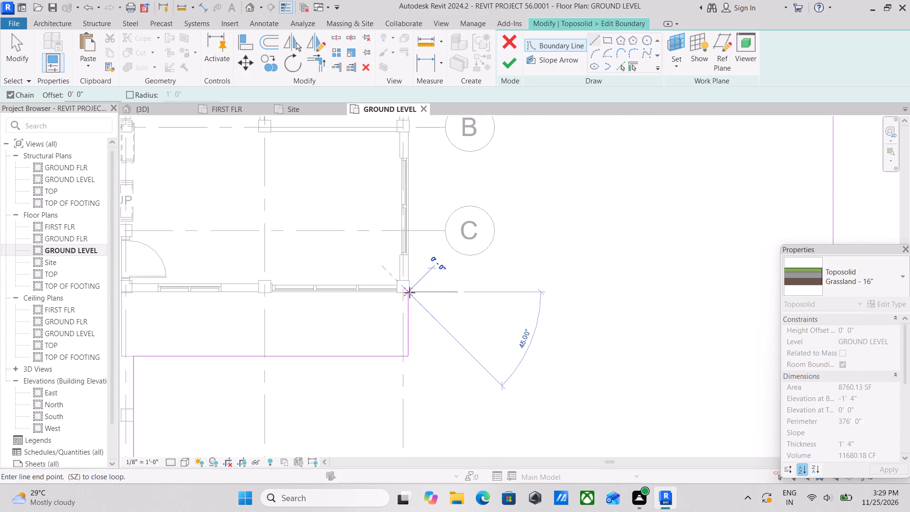
{"action": "scroll", "coordinate": [409, 293], "scroll_direction": "down", "scroll_amount": 4}
{"action": "scroll", "coordinate": [409, 293], "scroll_direction": "up", "scroll_amount": 9}
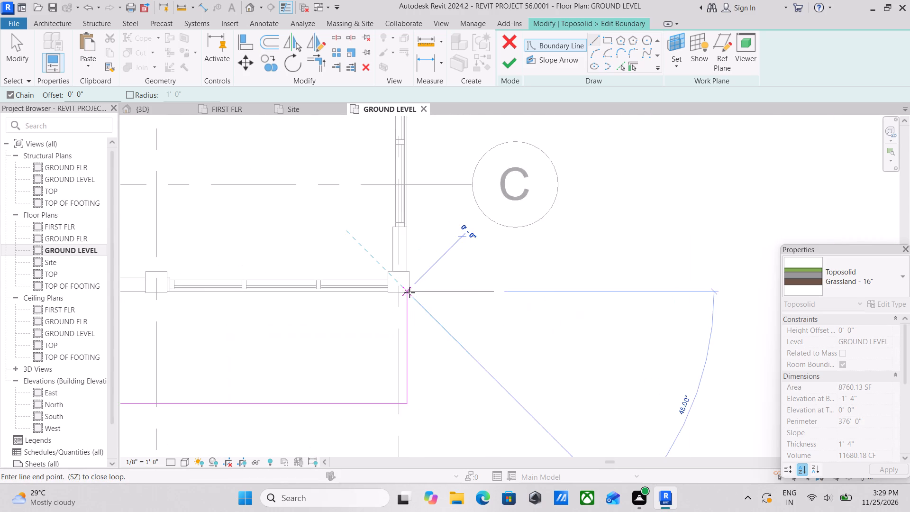
{"action": "scroll", "coordinate": [409, 293], "scroll_direction": "up", "scroll_amount": 8}
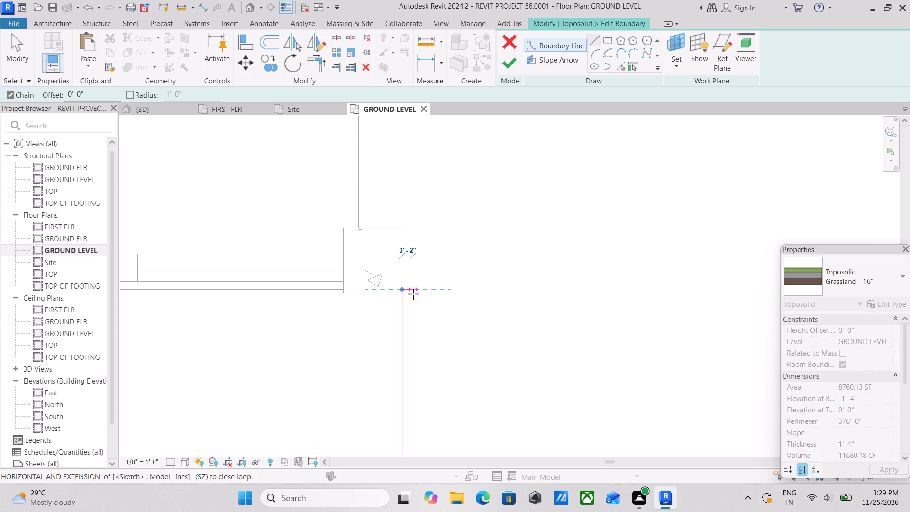
{"action": "key", "text": "Escape"}
{"action": "scroll", "coordinate": [413, 288], "scroll_direction": "up", "scroll_amount": 3}
{"action": "key", "text": "Escape"}
{"action": "scroll", "coordinate": [407, 306], "scroll_direction": "up", "scroll_amount": 2}
{"action": "key", "text": "Escape"}
{"action": "scroll", "coordinate": [393, 281], "scroll_direction": "up", "scroll_amount": 3}
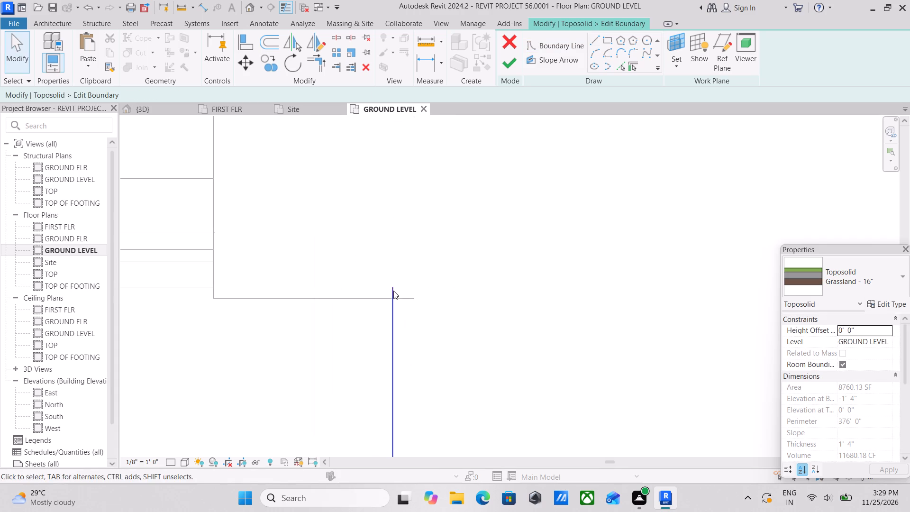
{"action": "left_click", "coordinate": [393, 291]}
{"action": "left_click_drag", "start_coordinate": [391, 284], "coordinate": [395, 299]}
{"action": "key", "text": "Escape"}
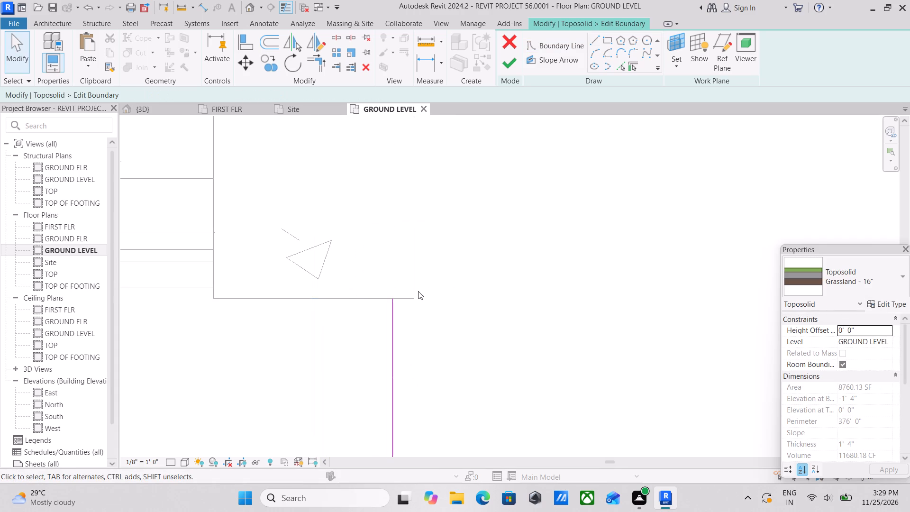
Trace the boundary around the grid 4 corner column, including its 1'-0" outer side, and back to the exterior wall face.
{"action": "scroll", "coordinate": [418, 291], "scroll_direction": "up", "scroll_amount": 1}
{"action": "left_click", "coordinate": [594, 42]}
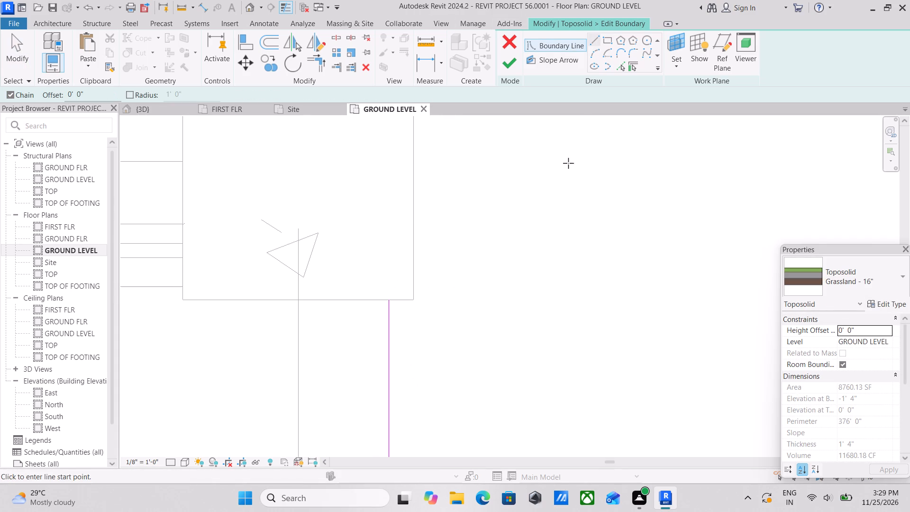
{"action": "left_click", "coordinate": [389, 300]}
{"action": "left_click", "coordinate": [414, 298]}
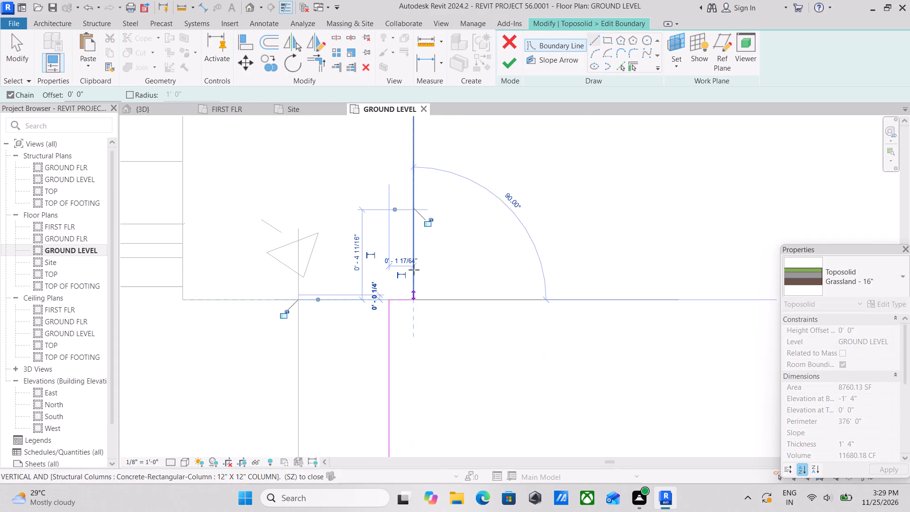
{"action": "middle_click_drag", "start_coordinate": [407, 148], "coordinate": [420, 333]}
{"action": "scroll", "coordinate": [422, 193], "scroll_direction": "down", "scroll_amount": 3}
{"action": "middle_click_drag", "start_coordinate": [422, 193], "coordinate": [441, 360]}
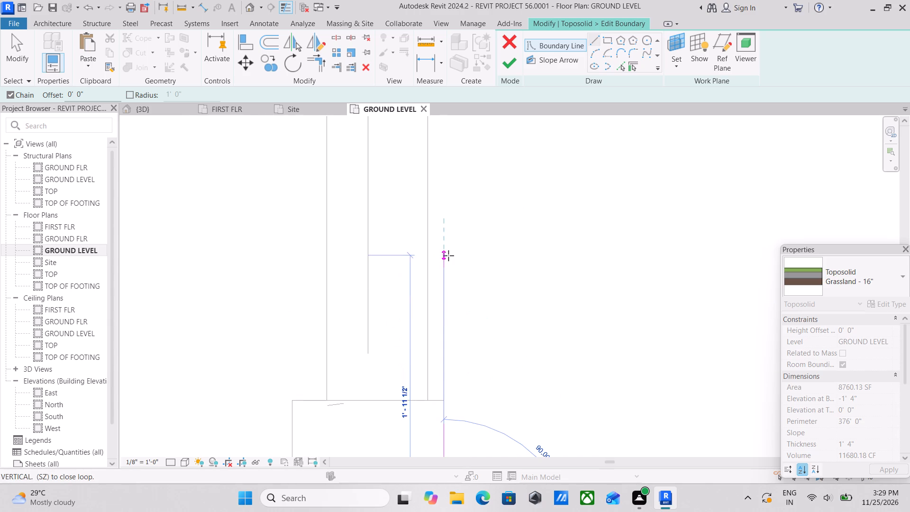
{"action": "middle_click_drag", "start_coordinate": [448, 395], "coordinate": [455, 327]}
{"action": "left_click", "coordinate": [448, 336]}
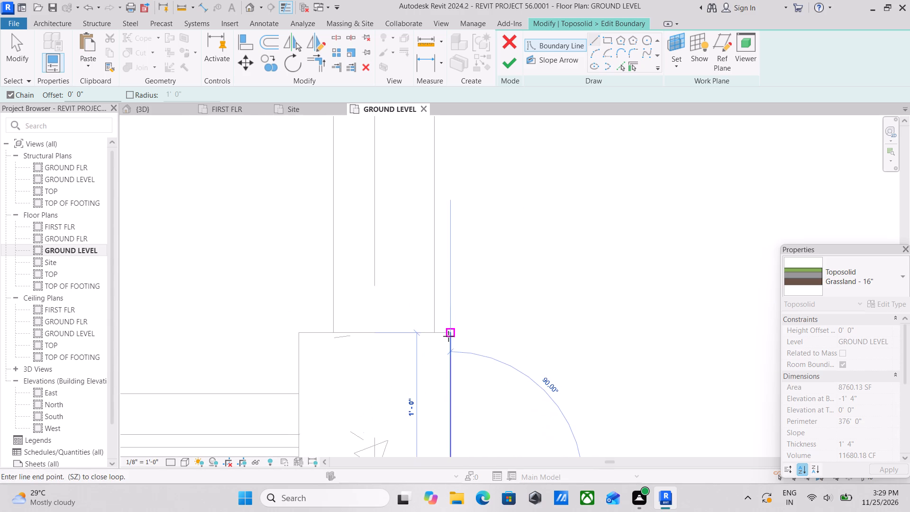
{"action": "scroll", "coordinate": [439, 329], "scroll_direction": "up", "scroll_amount": 5}
{"action": "key", "text": "Escape"}
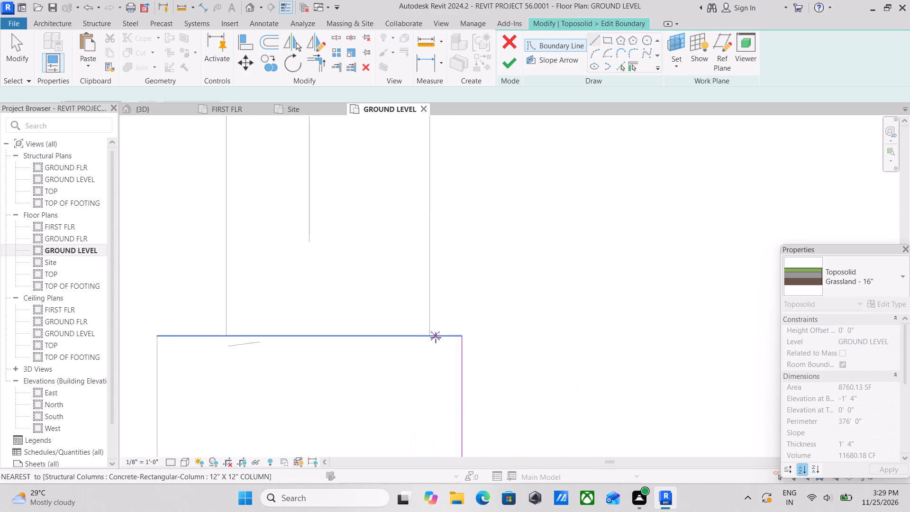
{"action": "left_click", "coordinate": [428, 334]}
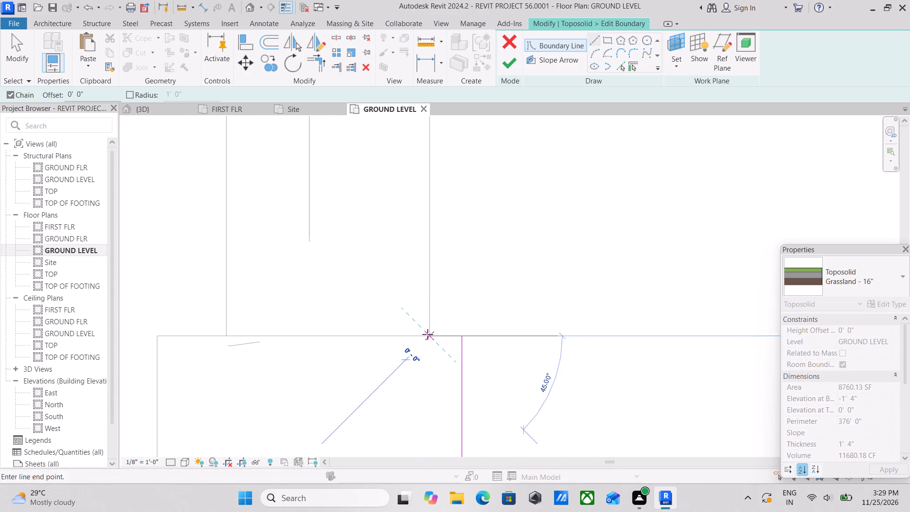
{"action": "left_click", "coordinate": [460, 336]}
{"action": "key", "text": "Escape"}
Draw a boundary line about 2'-0 7/8" along the exterior wall face from the corner column to the storefront curtain wall's end.
{"action": "left_click", "coordinate": [428, 339]}
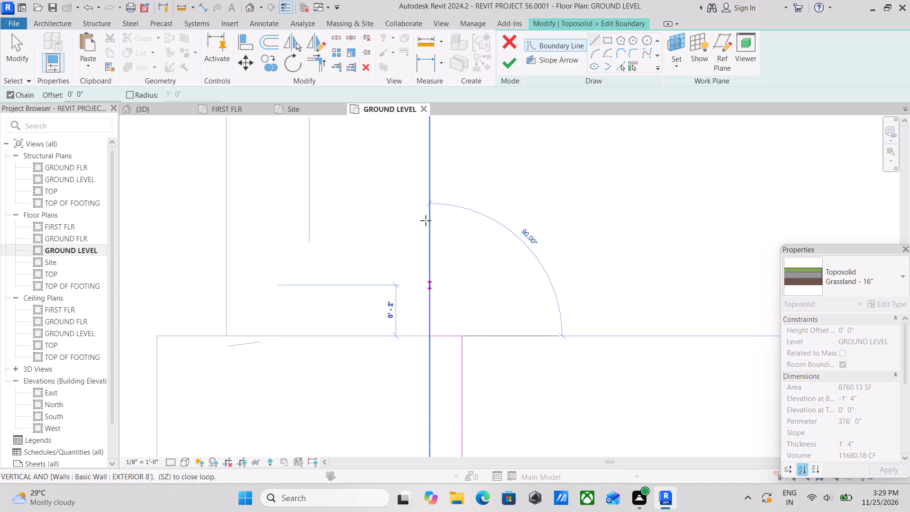
{"action": "middle_click_drag", "start_coordinate": [423, 182], "coordinate": [425, 326]}
{"action": "scroll", "coordinate": [423, 182], "scroll_direction": "down", "scroll_amount": 1}
{"action": "scroll", "coordinate": [427, 227], "scroll_direction": "down", "scroll_amount": 10}
{"action": "middle_click_drag", "start_coordinate": [427, 227], "coordinate": [430, 326]}
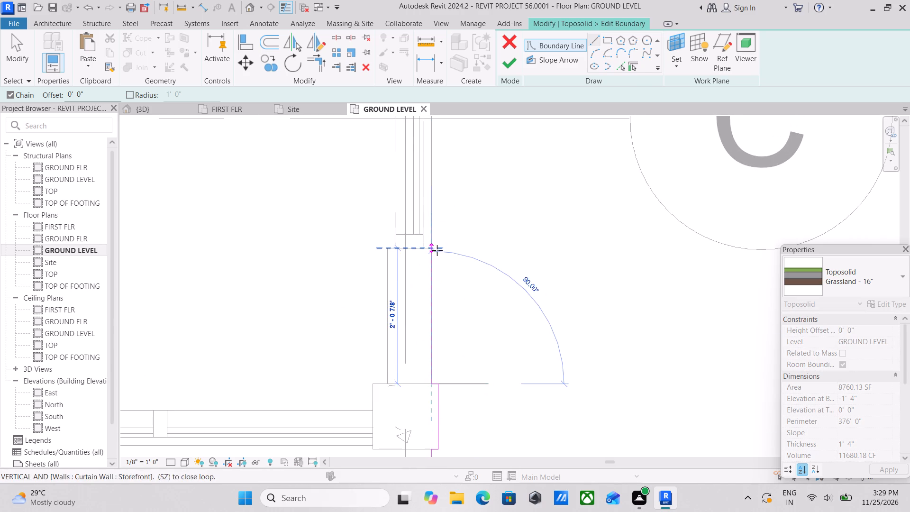
{"action": "middle_click_drag", "start_coordinate": [437, 250], "coordinate": [440, 303]}
{"action": "scroll", "coordinate": [440, 300], "scroll_direction": "up", "scroll_amount": 4}
{"action": "left_click", "coordinate": [430, 303]}
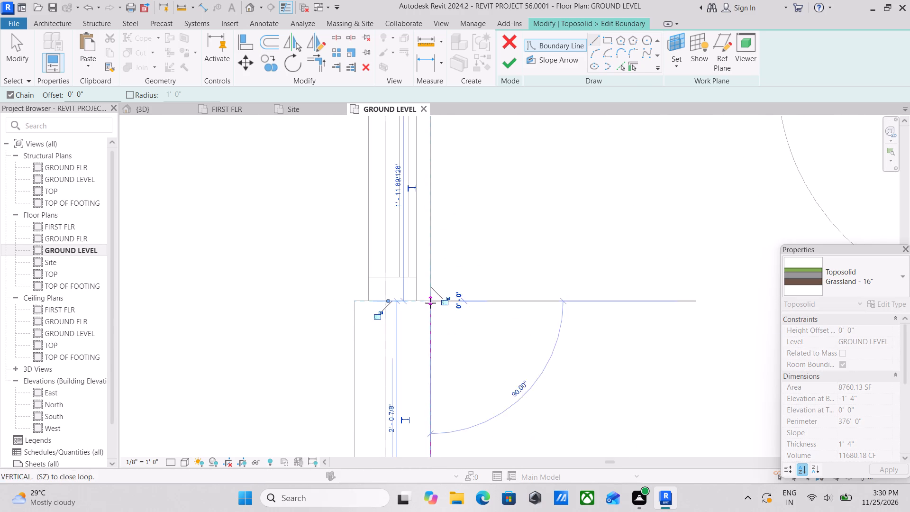
Trace the boundary along the storefront curtain wall's outer face to its far end and step out 0'-1 1/2" to the exterior wall face.
{"action": "left_click", "coordinate": [416, 299]}
{"action": "middle_click_drag", "start_coordinate": [417, 229], "coordinate": [422, 393]}
{"action": "scroll", "coordinate": [412, 232], "scroll_direction": "down", "scroll_amount": 1}
{"action": "middle_click_drag", "start_coordinate": [412, 232], "coordinate": [412, 409]}
{"action": "middle_click_drag", "start_coordinate": [409, 248], "coordinate": [412, 323]}
{"action": "scroll", "coordinate": [428, 255], "scroll_direction": "down", "scroll_amount": 1}
{"action": "middle_click_drag", "start_coordinate": [428, 255], "coordinate": [429, 418]}
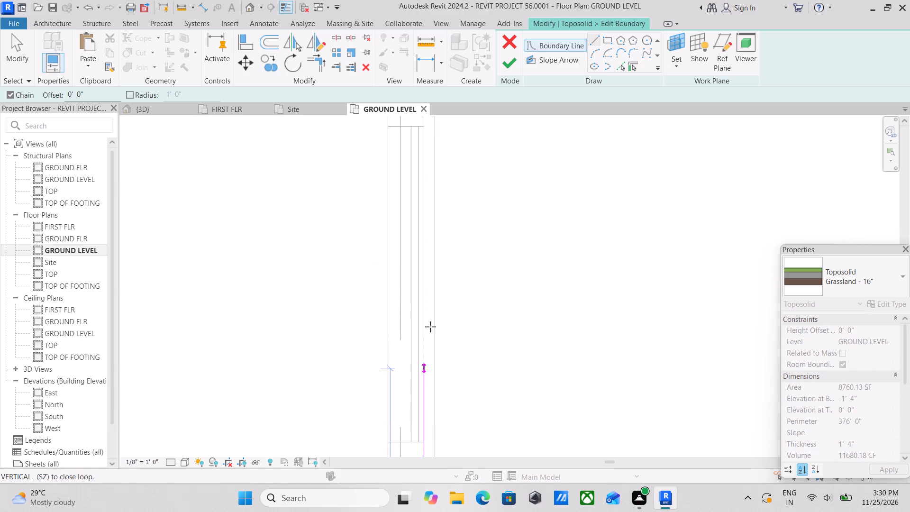
{"action": "middle_click_drag", "start_coordinate": [429, 281], "coordinate": [426, 417]}
{"action": "middle_click_drag", "start_coordinate": [436, 285], "coordinate": [426, 377]}
{"action": "scroll", "coordinate": [412, 347], "scroll_direction": "up", "scroll_amount": 6}
{"action": "left_click", "coordinate": [407, 323]}
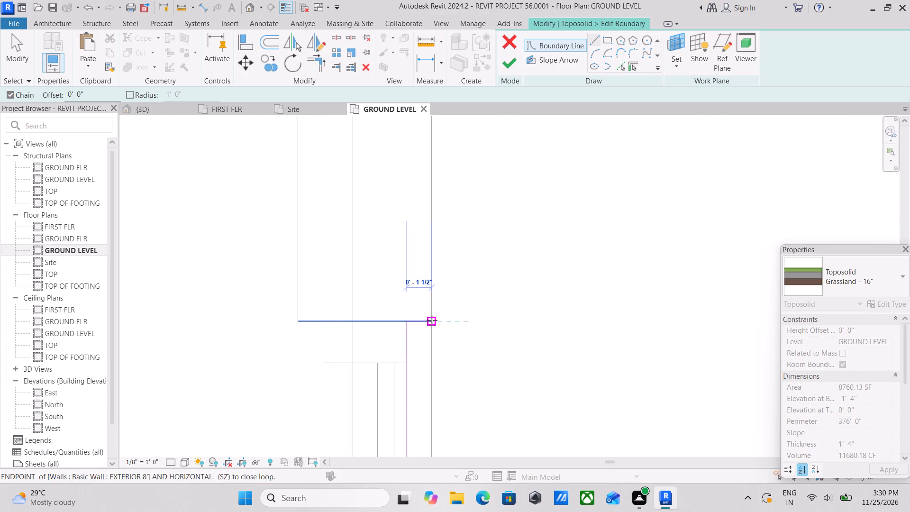
{"action": "left_click", "coordinate": [432, 320]}
Continue the boundary along the exterior wall to the intermediate 12" x 12" column and around its outer side, back to the wall face.
{"action": "scroll", "coordinate": [432, 274], "scroll_direction": "down", "scroll_amount": 3}
{"action": "middle_click_drag", "start_coordinate": [432, 274], "coordinate": [449, 455]}
{"action": "scroll", "coordinate": [472, 253], "scroll_direction": "down", "scroll_amount": 3}
{"action": "middle_click_drag", "start_coordinate": [472, 253], "coordinate": [471, 381]}
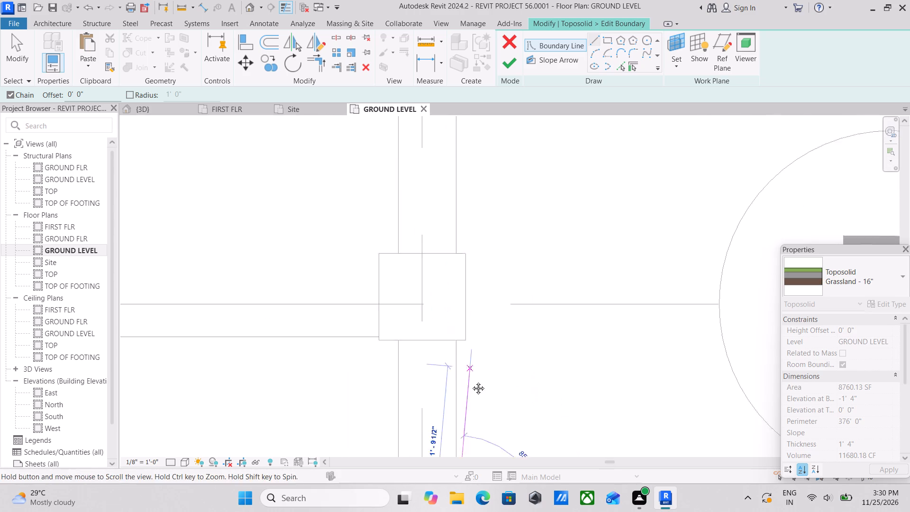
{"action": "middle_click_drag", "start_coordinate": [471, 381], "coordinate": [471, 382]}
{"action": "scroll", "coordinate": [461, 333], "scroll_direction": "up", "scroll_amount": 4}
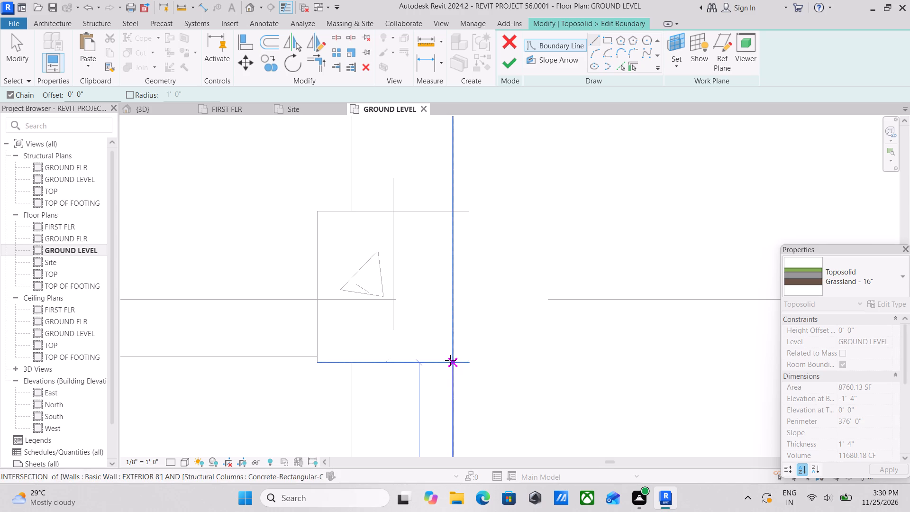
{"action": "left_click", "coordinate": [450, 361]}
{"action": "left_click", "coordinate": [467, 362]}
{"action": "middle_click_drag", "start_coordinate": [465, 269], "coordinate": [467, 376]}
{"action": "left_click", "coordinate": [470, 318]}
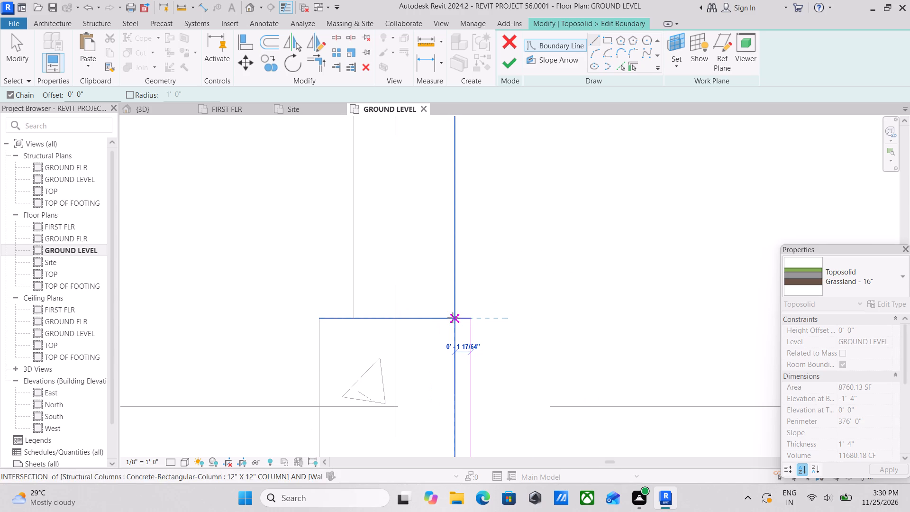
{"action": "scroll", "coordinate": [455, 317], "scroll_direction": "up", "scroll_amount": 7}
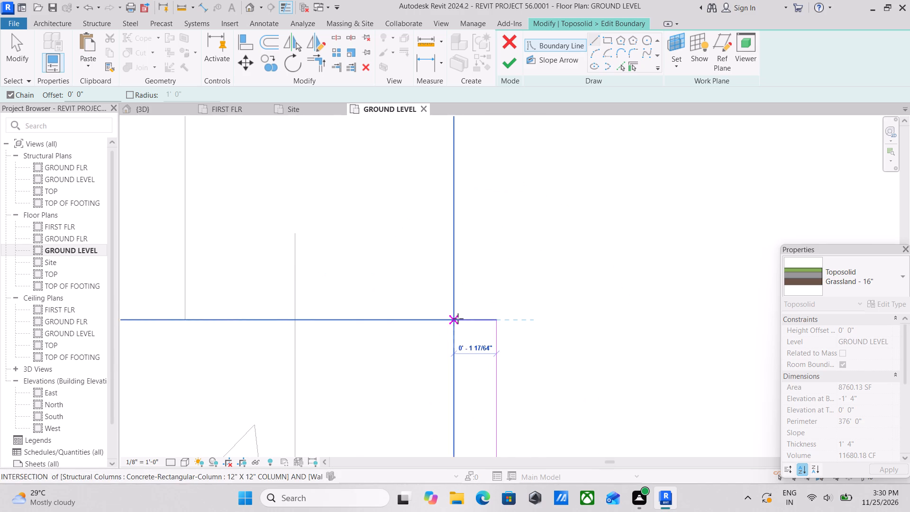
{"action": "left_click", "coordinate": [458, 319]}
Draw the boundary line along the exterior wall face, past the windows, to the near face of the grid A corner column.
{"action": "middle_click_drag", "start_coordinate": [454, 238], "coordinate": [449, 402]}
{"action": "scroll", "coordinate": [438, 228], "scroll_direction": "down", "scroll_amount": 2}
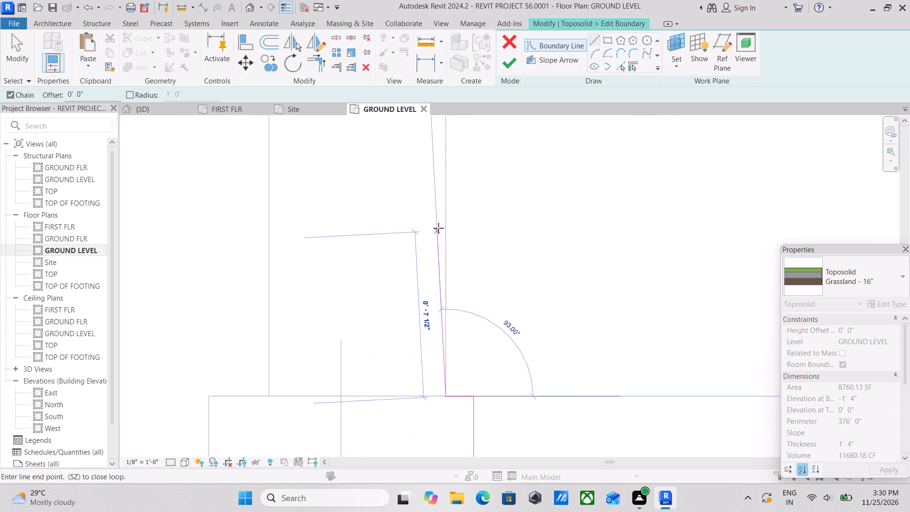
{"action": "scroll", "coordinate": [438, 228], "scroll_direction": "down", "scroll_amount": 1}
{"action": "middle_click_drag", "start_coordinate": [438, 230], "coordinate": [434, 389]}
{"action": "scroll", "coordinate": [440, 259], "scroll_direction": "down", "scroll_amount": 2}
{"action": "middle_click_drag", "start_coordinate": [440, 259], "coordinate": [430, 406]}
{"action": "scroll", "coordinate": [432, 256], "scroll_direction": "down", "scroll_amount": 3}
{"action": "middle_click_drag", "start_coordinate": [432, 256], "coordinate": [430, 406]}
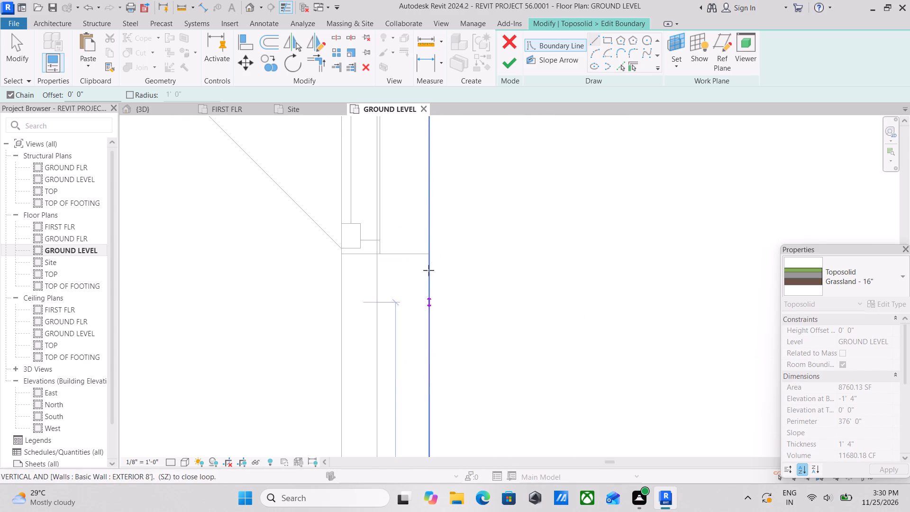
{"action": "scroll", "coordinate": [428, 270], "scroll_direction": "down", "scroll_amount": 3}
{"action": "middle_click_drag", "start_coordinate": [428, 270], "coordinate": [435, 369]}
{"action": "scroll", "coordinate": [442, 304], "scroll_direction": "down", "scroll_amount": 7}
{"action": "middle_click_drag", "start_coordinate": [442, 304], "coordinate": [437, 408]}
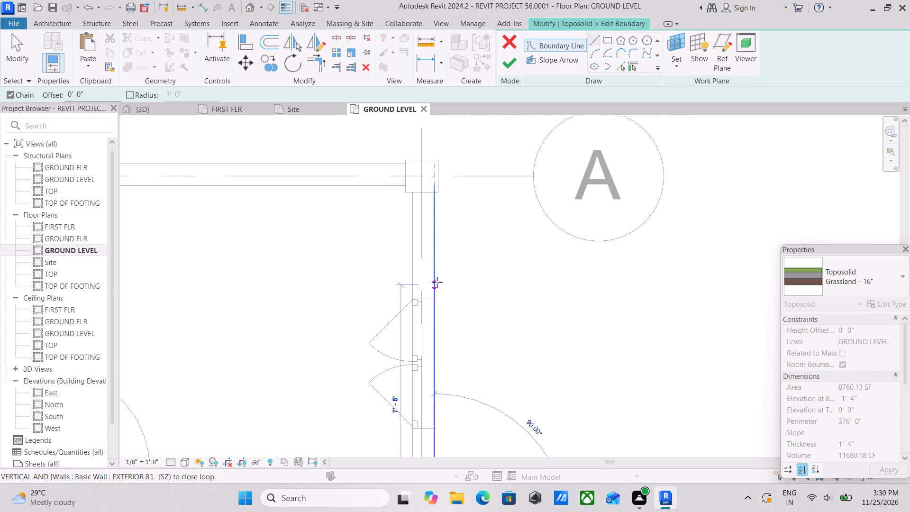
{"action": "middle_click_drag", "start_coordinate": [437, 281], "coordinate": [428, 372]}
{"action": "scroll", "coordinate": [417, 302], "scroll_direction": "up", "scroll_amount": 4}
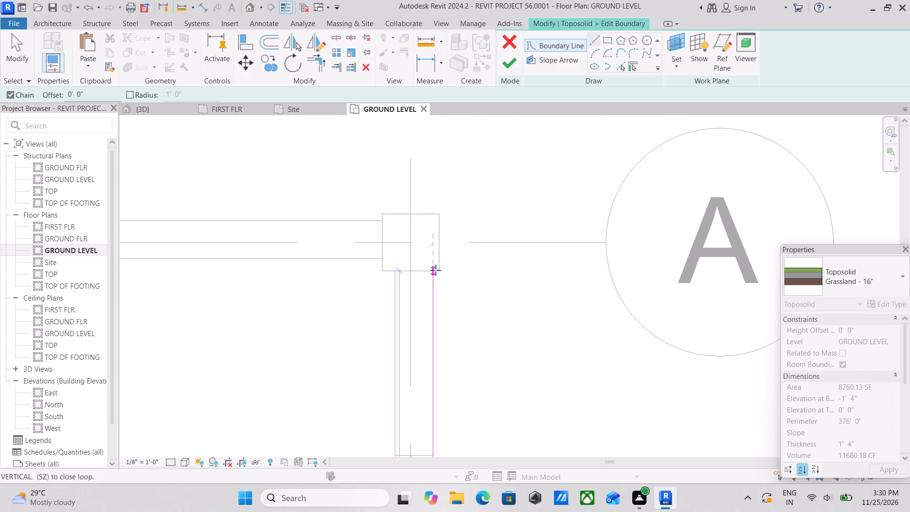
{"action": "scroll", "coordinate": [433, 271], "scroll_direction": "up", "scroll_amount": 4}
{"action": "left_click", "coordinate": [433, 271]}
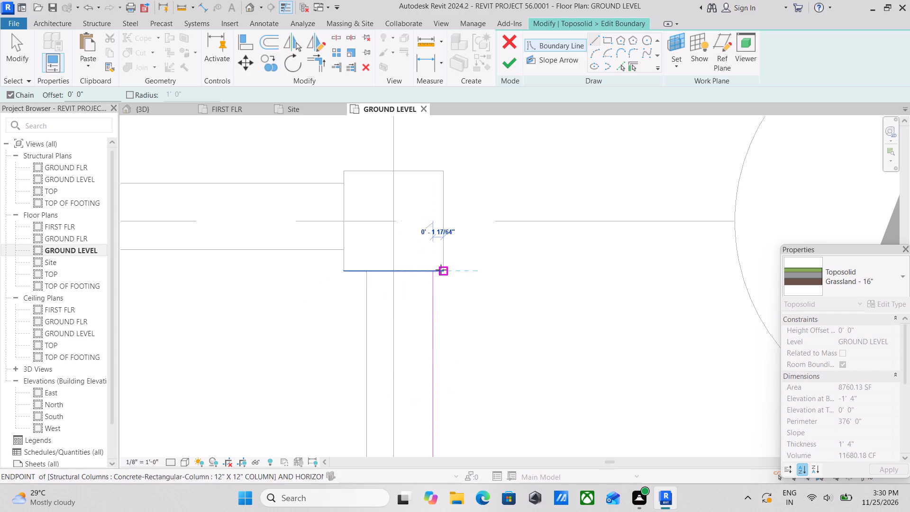
Trace the boundary around the grid A corner column's two 1'-0" outer sides and back to the rear exterior wall face.
{"action": "left_click", "coordinate": [441, 270]}
{"action": "middle_click_drag", "start_coordinate": [441, 257], "coordinate": [473, 438]}
{"action": "scroll", "coordinate": [473, 438], "scroll_direction": "up", "scroll_amount": 1}
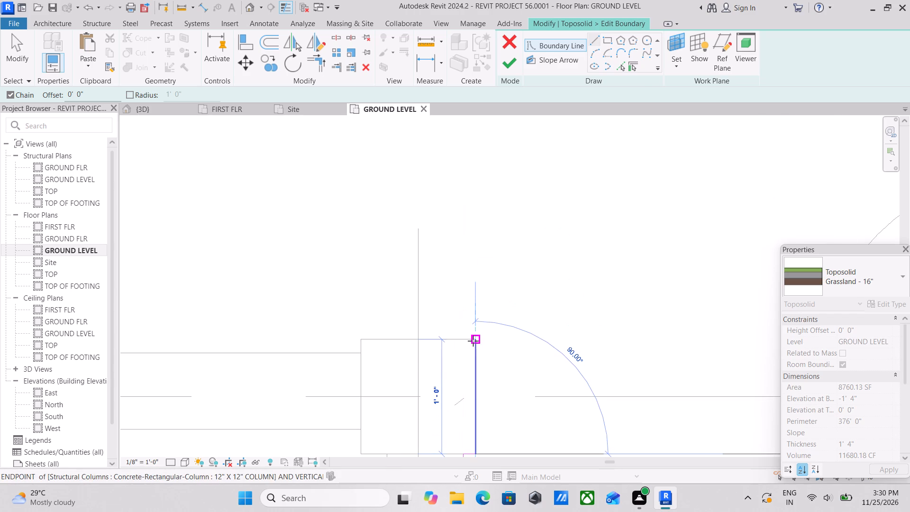
{"action": "left_click", "coordinate": [475, 338]}
{"action": "left_click", "coordinate": [359, 342]}
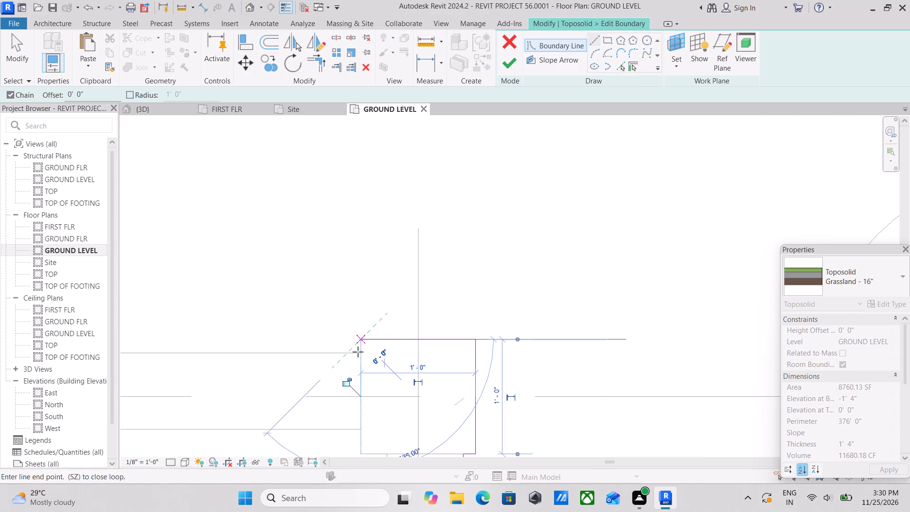
{"action": "left_click", "coordinate": [358, 352]}
Continue the boundary along the rear exterior wall to the next column and around its 1'-0" outer side, back to the wall face.
{"action": "middle_click_drag", "start_coordinate": [264, 355], "coordinate": [694, 355]}
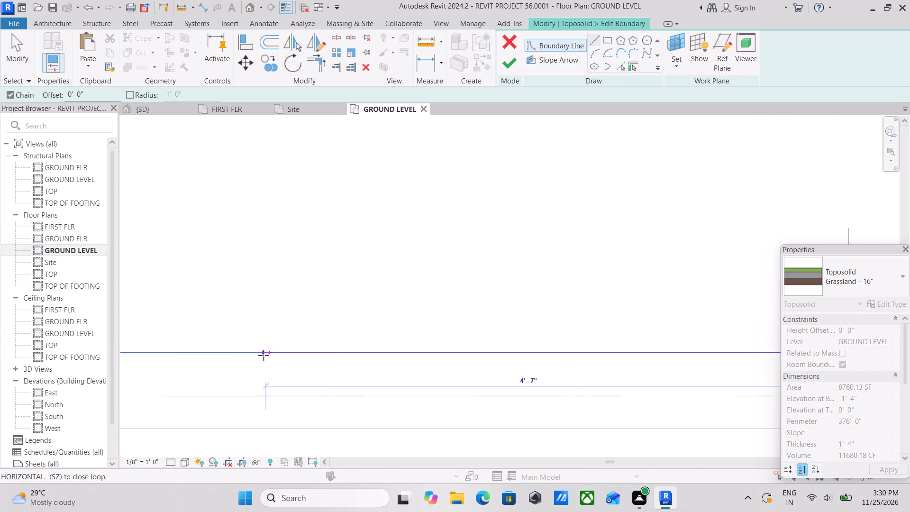
{"action": "middle_click_drag", "start_coordinate": [264, 355], "coordinate": [734, 344]}
{"action": "scroll", "coordinate": [442, 355], "scroll_direction": "down", "scroll_amount": 4}
{"action": "scroll", "coordinate": [380, 355], "scroll_direction": "down", "scroll_amount": 2}
{"action": "middle_click_drag", "start_coordinate": [379, 355], "coordinate": [843, 367]}
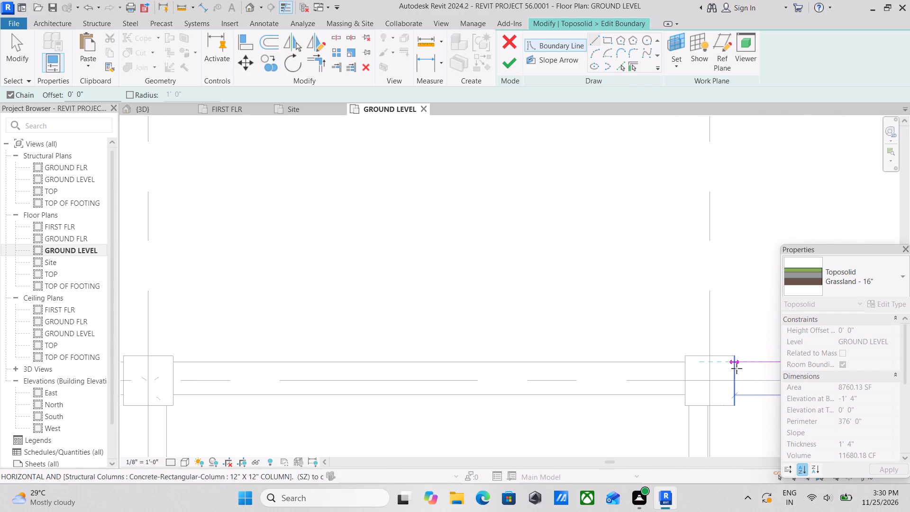
{"action": "middle_click_drag", "start_coordinate": [737, 368], "coordinate": [612, 386]}
{"action": "scroll", "coordinate": [604, 374], "scroll_direction": "up", "scroll_amount": 8}
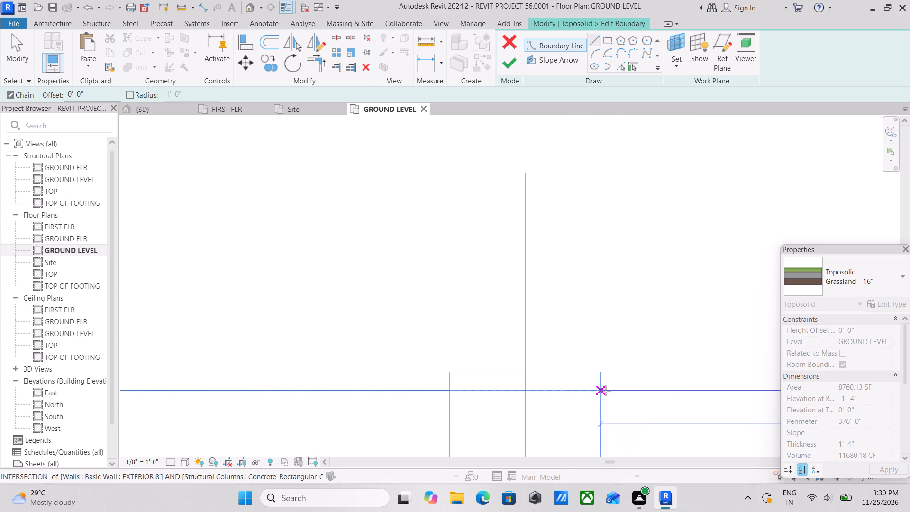
{"action": "left_click", "coordinate": [605, 390]}
{"action": "left_click", "coordinate": [601, 367]}
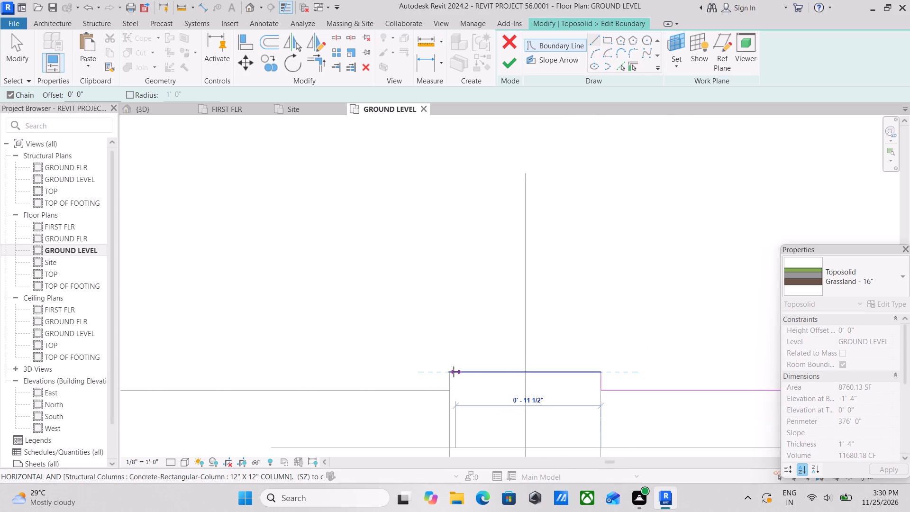
{"action": "left_click", "coordinate": [451, 372]}
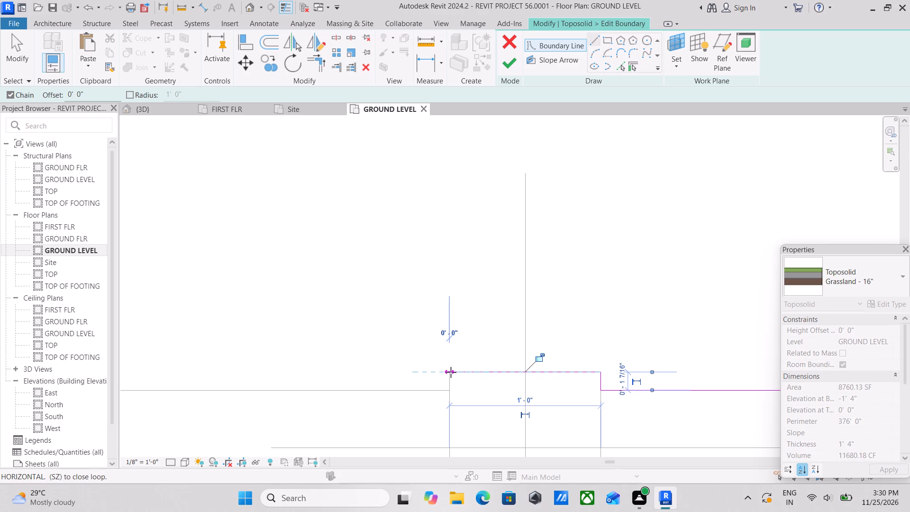
{"action": "scroll", "coordinate": [437, 393], "scroll_direction": "up", "scroll_amount": 2}
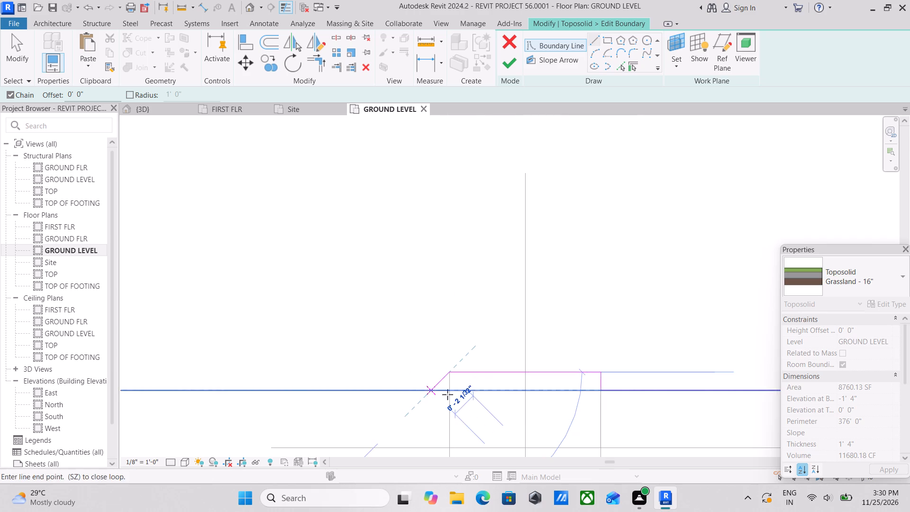
{"action": "scroll", "coordinate": [447, 394], "scroll_direction": "up", "scroll_amount": 1}
{"action": "left_click", "coordinate": [453, 388]}
Draw the boundary line along the next bay of the rear exterior wall to the side face of the following column.
{"action": "middle_click_drag", "start_coordinate": [348, 381], "coordinate": [513, 360]}
{"action": "scroll", "coordinate": [335, 366], "scroll_direction": "down", "scroll_amount": 3}
{"action": "middle_click_drag", "start_coordinate": [335, 366], "coordinate": [561, 348]}
{"action": "scroll", "coordinate": [292, 338], "scroll_direction": "down", "scroll_amount": 3}
{"action": "middle_click_drag", "start_coordinate": [292, 338], "coordinate": [501, 338]}
{"action": "scroll", "coordinate": [501, 338], "scroll_direction": "up", "scroll_amount": 1}
{"action": "scroll", "coordinate": [348, 357], "scroll_direction": "down", "scroll_amount": 2}
{"action": "middle_click_drag", "start_coordinate": [348, 357], "coordinate": [455, 347]}
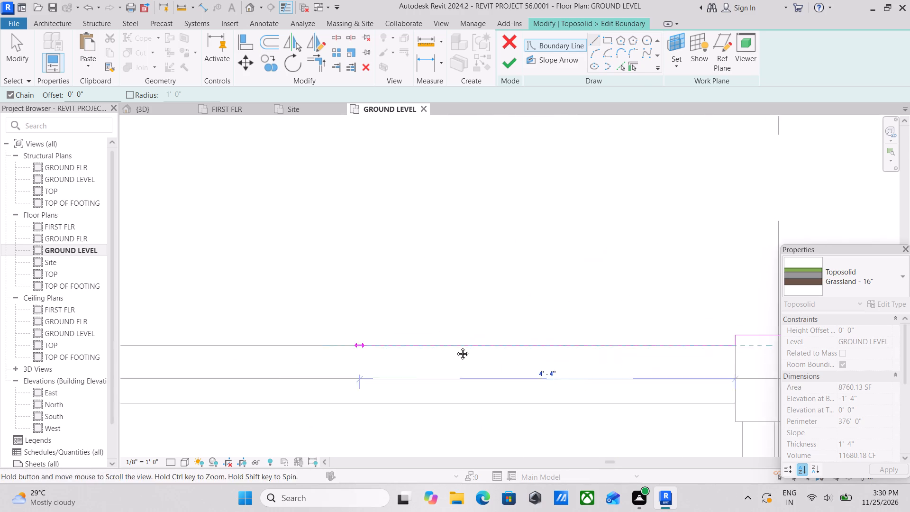
{"action": "middle_click_drag", "start_coordinate": [455, 347], "coordinate": [559, 338]}
{"action": "scroll", "coordinate": [300, 322], "scroll_direction": "down", "scroll_amount": 4}
{"action": "middle_click_drag", "start_coordinate": [309, 320], "coordinate": [571, 324]}
{"action": "scroll", "coordinate": [399, 333], "scroll_direction": "up", "scroll_amount": 7}
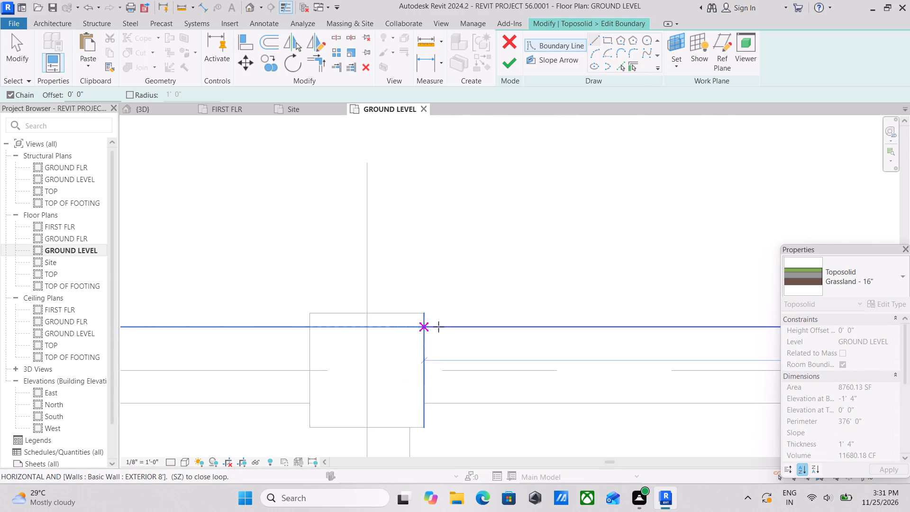
{"action": "left_click", "coordinate": [427, 326]}
Trace the boundary around that rear column's 1'-0" outer side and back to the exterior wall face.
{"action": "left_click", "coordinate": [423, 311]}
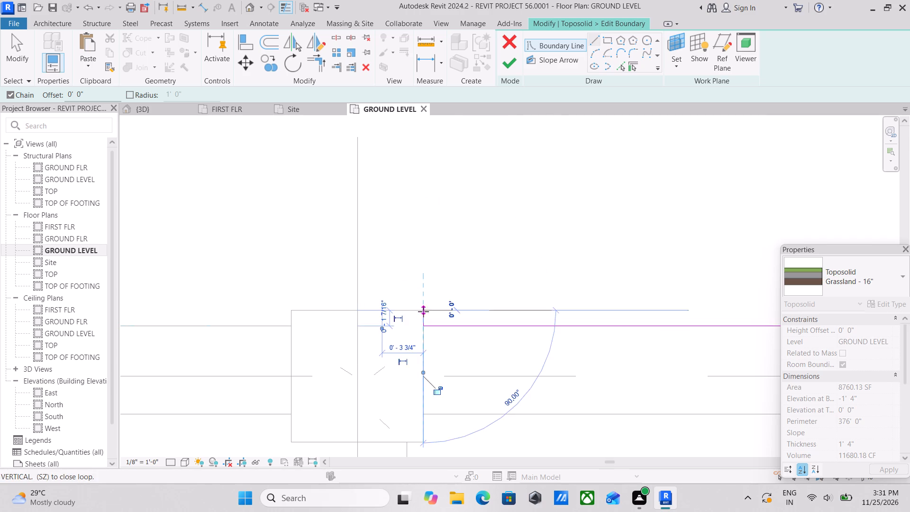
{"action": "middle_click_drag", "start_coordinate": [376, 312], "coordinate": [473, 310]}
{"action": "left_click", "coordinate": [390, 307]}
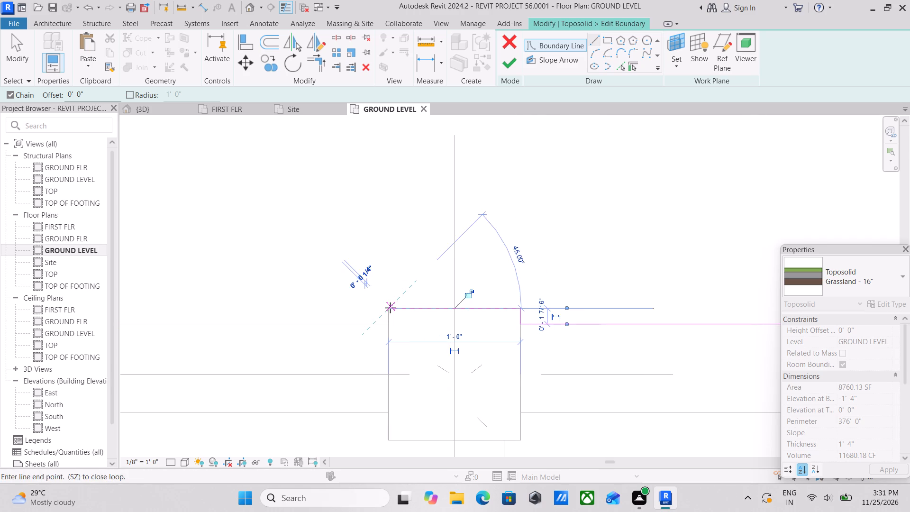
{"action": "left_click", "coordinate": [386, 323]}
Continue the boundary past the double casement window to the far rear corner column and across its 1'-0" rear side.
{"action": "middle_click_drag", "start_coordinate": [384, 323], "coordinate": [655, 316]}
{"action": "middle_click_drag", "start_coordinate": [306, 327], "coordinate": [568, 331]}
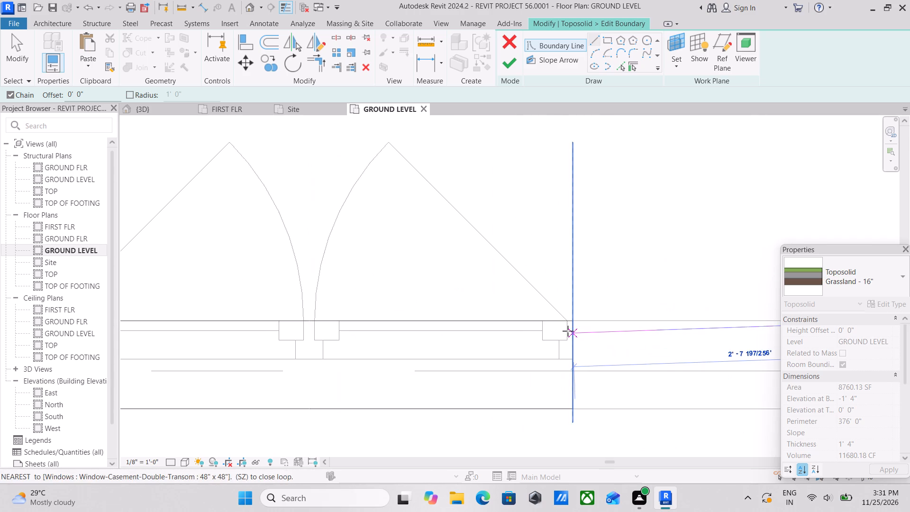
{"action": "scroll", "coordinate": [568, 331], "scroll_direction": "down", "scroll_amount": 4}
{"action": "scroll", "coordinate": [384, 334], "scroll_direction": "down", "scroll_amount": 1}
{"action": "middle_click_drag", "start_coordinate": [384, 334], "coordinate": [711, 328]}
{"action": "middle_click_drag", "start_coordinate": [432, 338], "coordinate": [571, 334]}
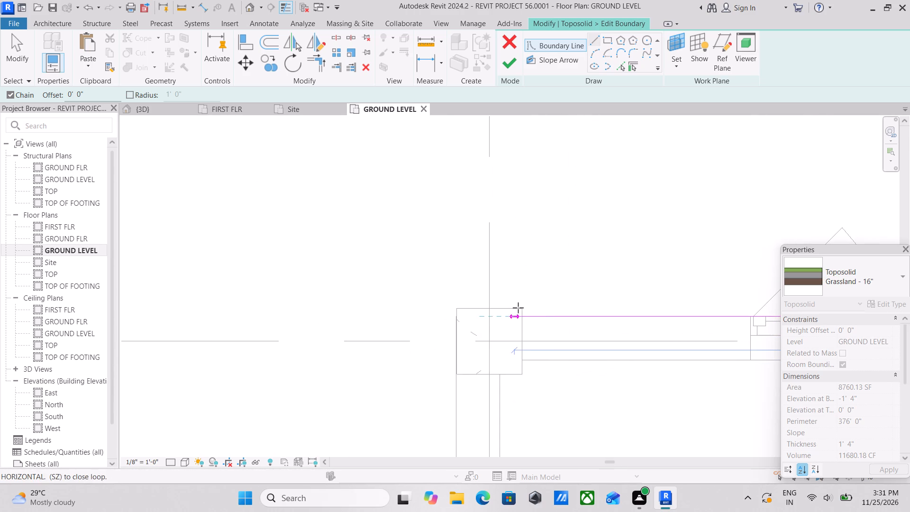
{"action": "left_click", "coordinate": [525, 317]}
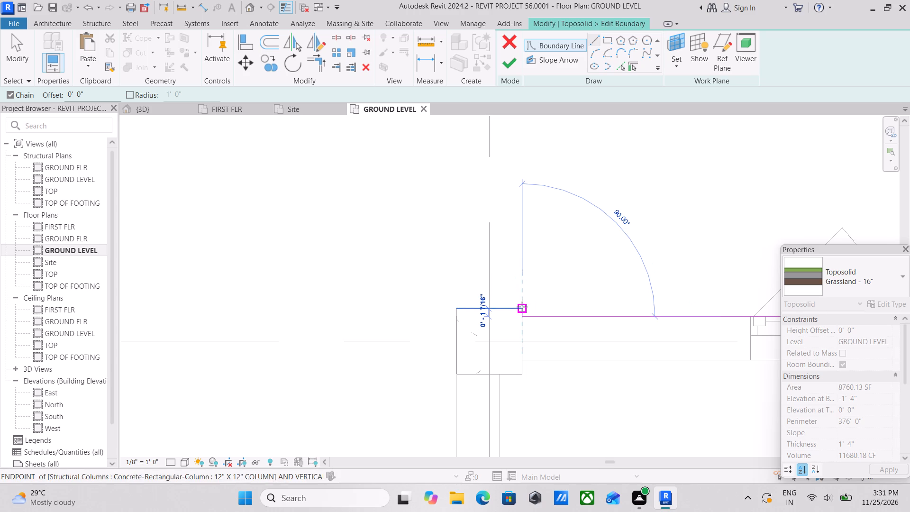
{"action": "left_click", "coordinate": [522, 307]}
{"action": "left_click", "coordinate": [455, 309]}
Draw the boundary line from the rear corner along the stair-side exterior wall to the far outer corner of the column beyond the staircase.
{"action": "middle_click_drag", "start_coordinate": [455, 371], "coordinate": [455, 370]}
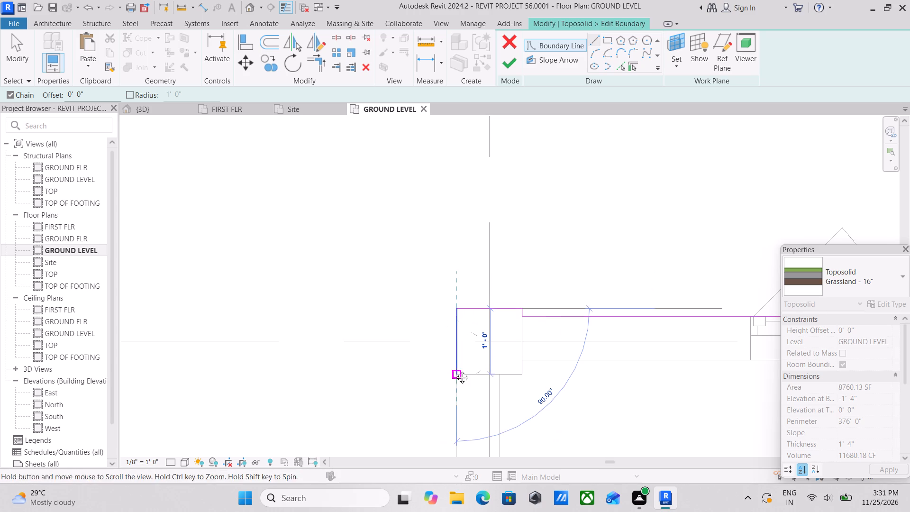
{"action": "middle_click_drag", "start_coordinate": [455, 370], "coordinate": [455, 358]}
{"action": "scroll", "coordinate": [454, 358], "scroll_direction": "down", "scroll_amount": 3}
{"action": "middle_click_drag", "start_coordinate": [454, 358], "coordinate": [471, 227]}
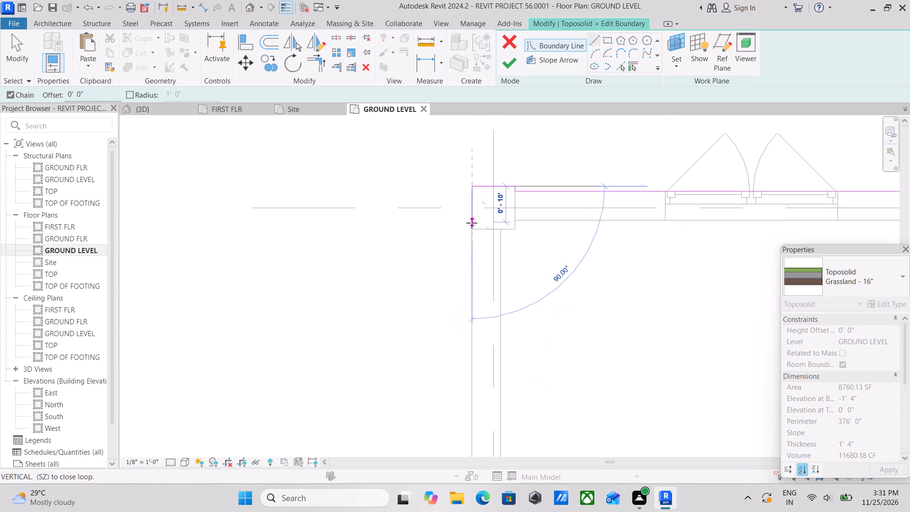
{"action": "scroll", "coordinate": [469, 296], "scroll_direction": "down", "scroll_amount": 8}
{"action": "middle_click_drag", "start_coordinate": [468, 336], "coordinate": [478, 211]}
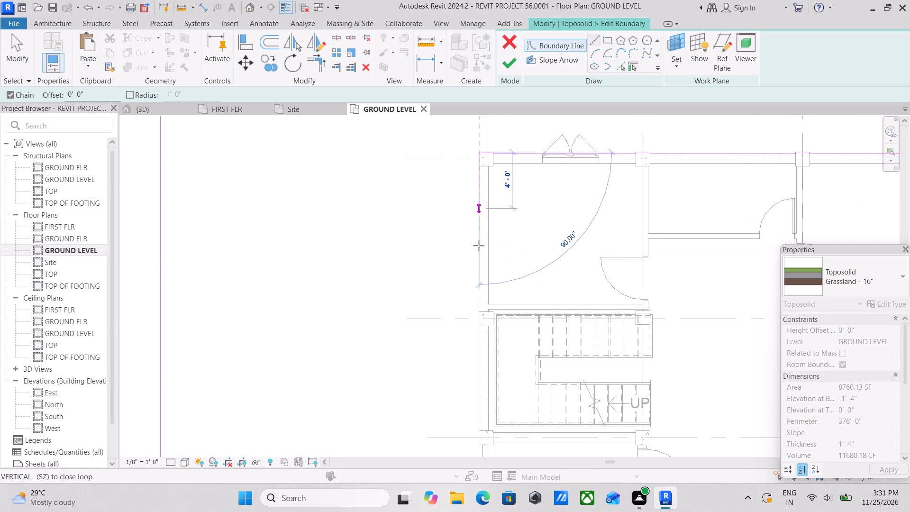
{"action": "middle_click_drag", "start_coordinate": [476, 339], "coordinate": [498, 197]}
{"action": "scroll", "coordinate": [498, 318], "scroll_direction": "up", "scroll_amount": 5}
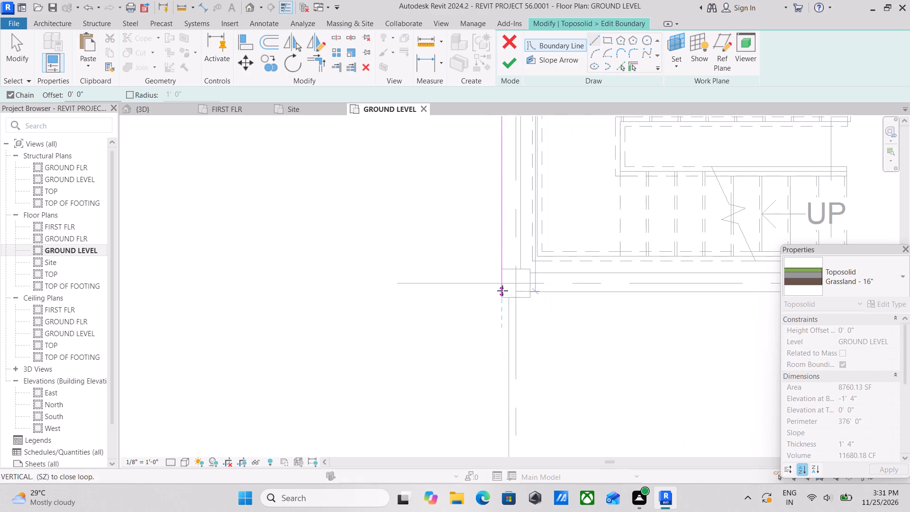
{"action": "scroll", "coordinate": [501, 291], "scroll_direction": "up", "scroll_amount": 4}
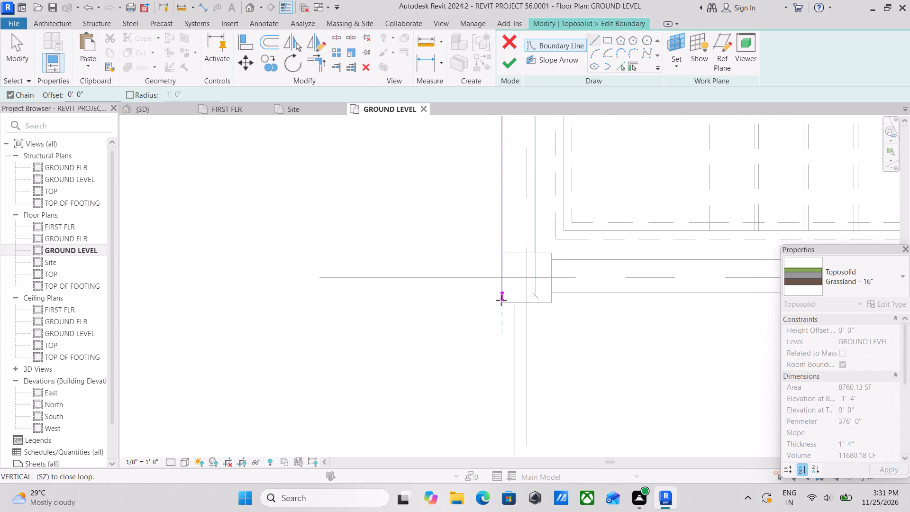
{"action": "left_click", "coordinate": [501, 300]}
Run the boundary across the stair corner column's face, back to the wall face, and along that wall to the column beside the door.
{"action": "left_click", "coordinate": [554, 301]}
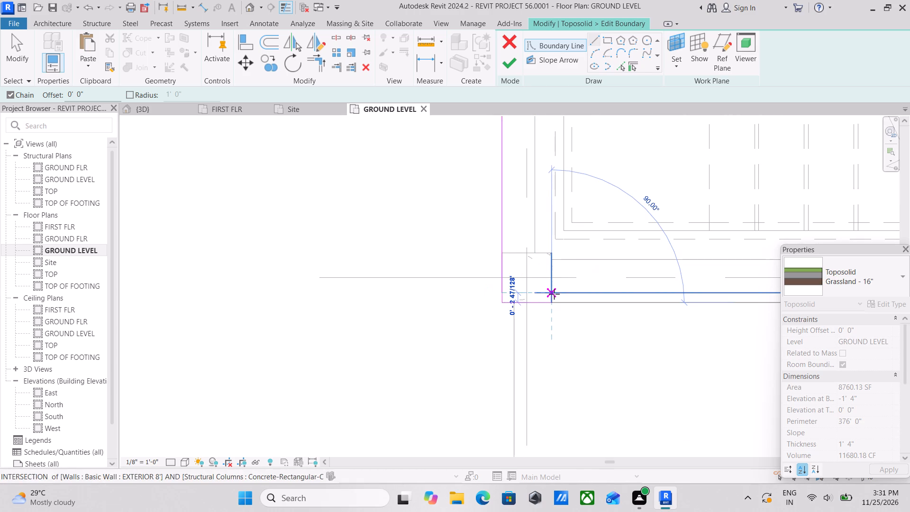
{"action": "left_click", "coordinate": [554, 293]}
{"action": "middle_click_drag", "start_coordinate": [647, 288], "coordinate": [416, 265]}
{"action": "middle_click_drag", "start_coordinate": [692, 274], "coordinate": [332, 276]}
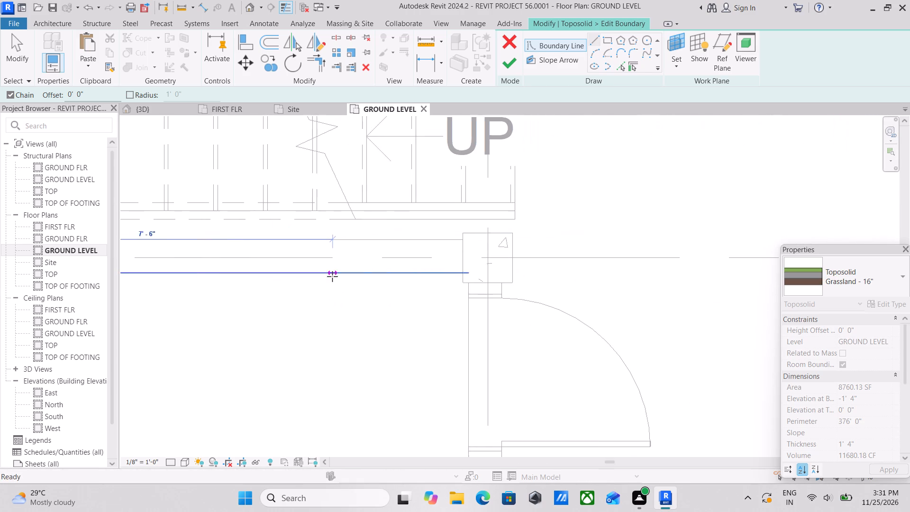
{"action": "scroll", "coordinate": [462, 276], "scroll_direction": "down", "scroll_amount": 1}
{"action": "left_click", "coordinate": [460, 274]}
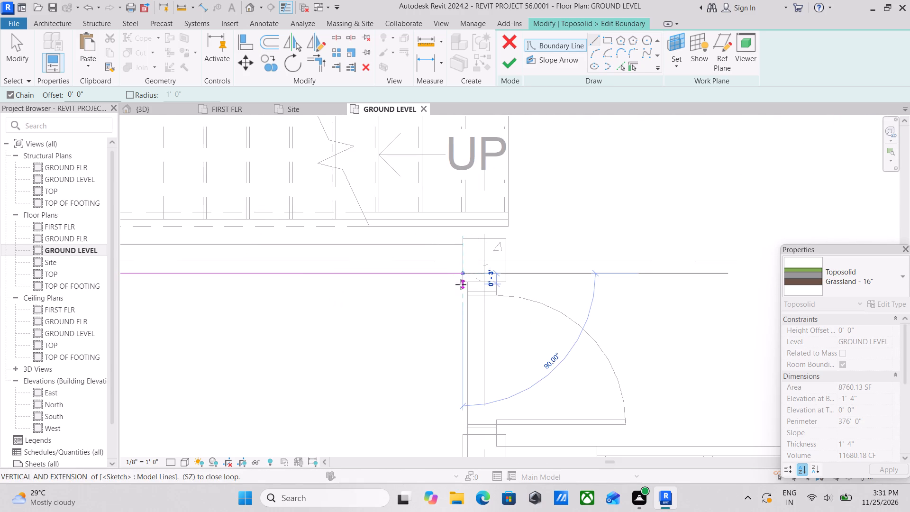
Run the boundary down the stair-side face of the column beside the door and across to the door's wall face.
{"action": "scroll", "coordinate": [464, 282], "scroll_direction": "up", "scroll_amount": 7}
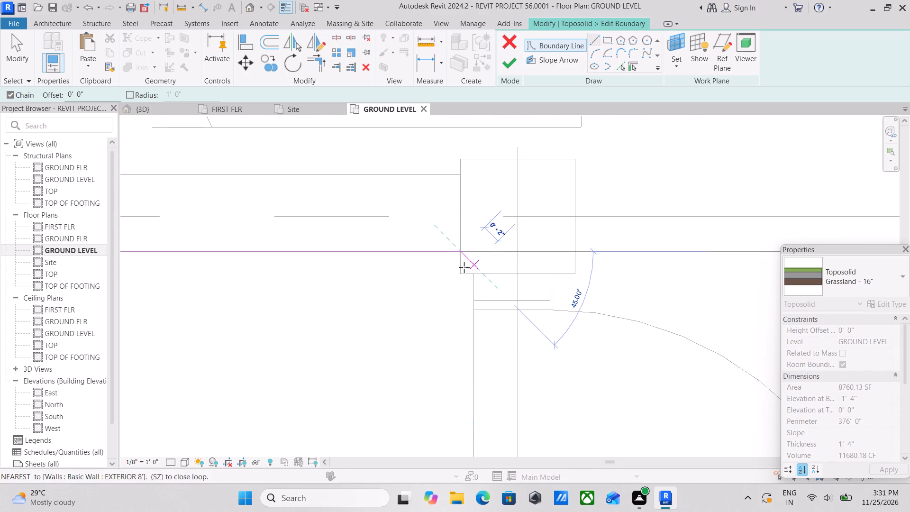
{"action": "scroll", "coordinate": [462, 268], "scroll_direction": "up", "scroll_amount": 2}
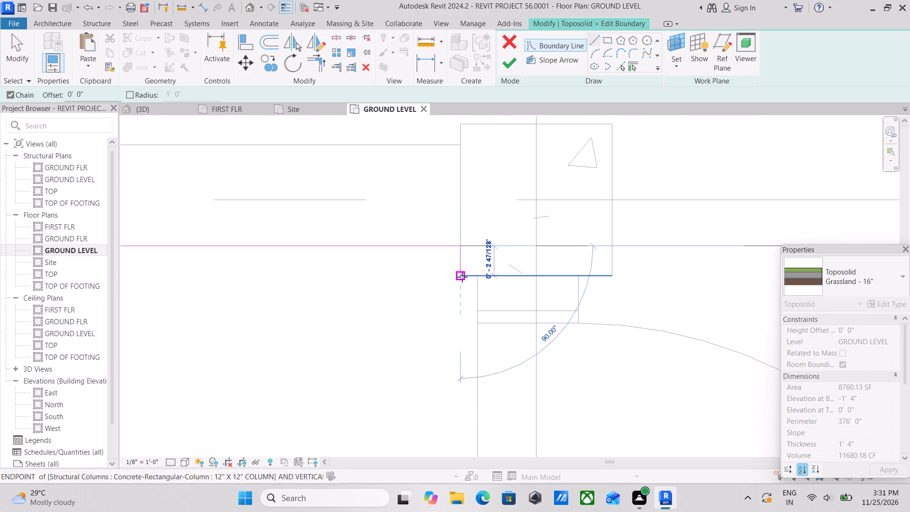
{"action": "left_click", "coordinate": [462, 277]}
{"action": "left_click", "coordinate": [477, 277]}
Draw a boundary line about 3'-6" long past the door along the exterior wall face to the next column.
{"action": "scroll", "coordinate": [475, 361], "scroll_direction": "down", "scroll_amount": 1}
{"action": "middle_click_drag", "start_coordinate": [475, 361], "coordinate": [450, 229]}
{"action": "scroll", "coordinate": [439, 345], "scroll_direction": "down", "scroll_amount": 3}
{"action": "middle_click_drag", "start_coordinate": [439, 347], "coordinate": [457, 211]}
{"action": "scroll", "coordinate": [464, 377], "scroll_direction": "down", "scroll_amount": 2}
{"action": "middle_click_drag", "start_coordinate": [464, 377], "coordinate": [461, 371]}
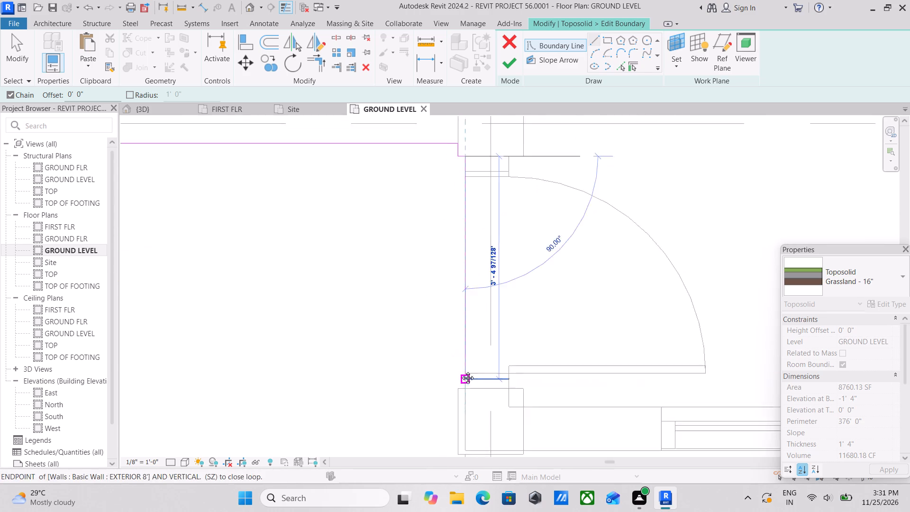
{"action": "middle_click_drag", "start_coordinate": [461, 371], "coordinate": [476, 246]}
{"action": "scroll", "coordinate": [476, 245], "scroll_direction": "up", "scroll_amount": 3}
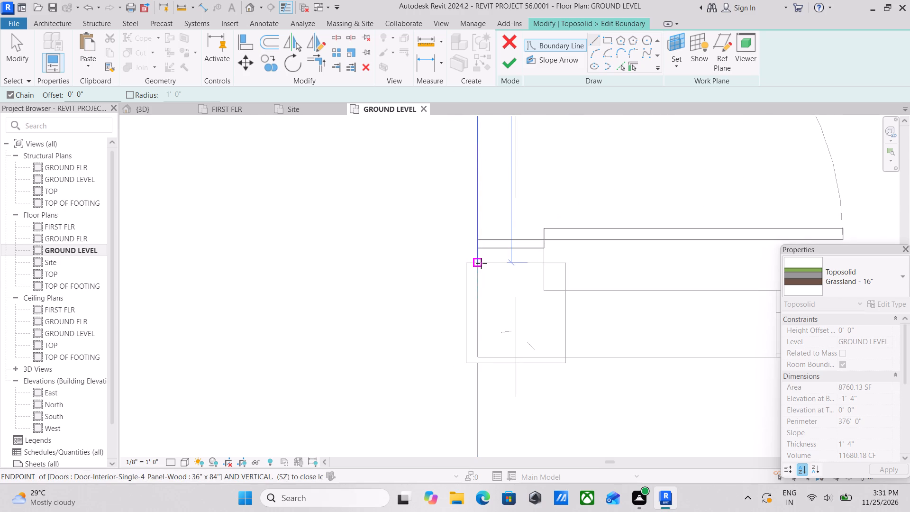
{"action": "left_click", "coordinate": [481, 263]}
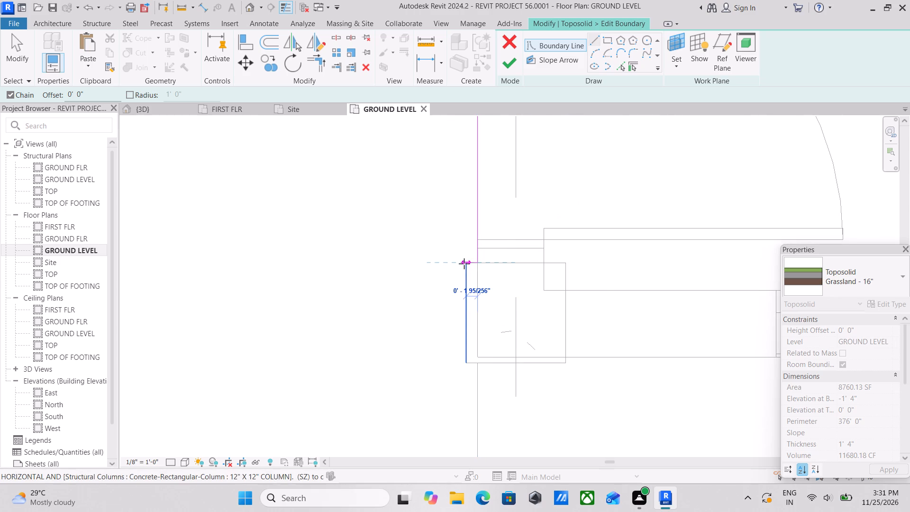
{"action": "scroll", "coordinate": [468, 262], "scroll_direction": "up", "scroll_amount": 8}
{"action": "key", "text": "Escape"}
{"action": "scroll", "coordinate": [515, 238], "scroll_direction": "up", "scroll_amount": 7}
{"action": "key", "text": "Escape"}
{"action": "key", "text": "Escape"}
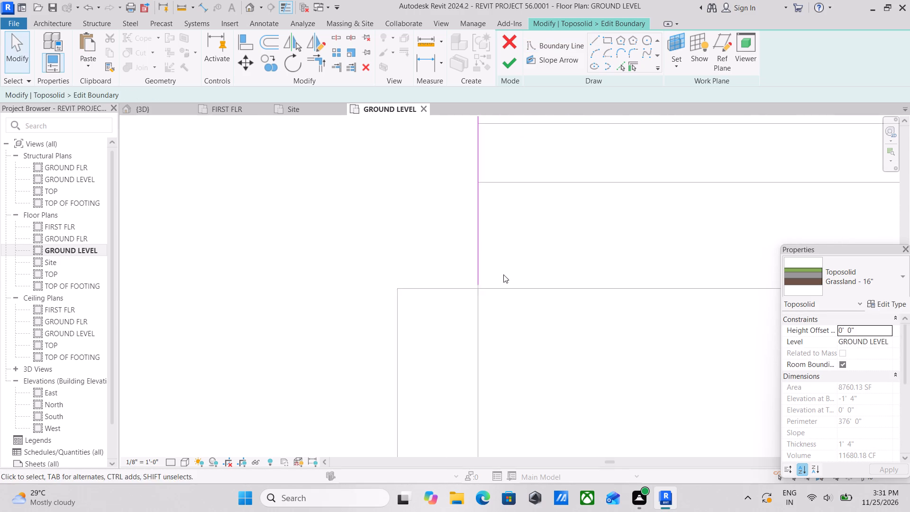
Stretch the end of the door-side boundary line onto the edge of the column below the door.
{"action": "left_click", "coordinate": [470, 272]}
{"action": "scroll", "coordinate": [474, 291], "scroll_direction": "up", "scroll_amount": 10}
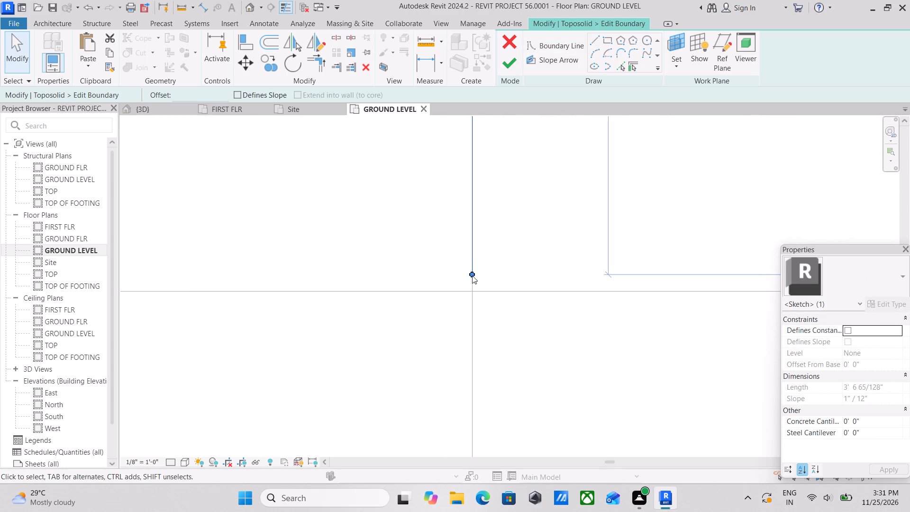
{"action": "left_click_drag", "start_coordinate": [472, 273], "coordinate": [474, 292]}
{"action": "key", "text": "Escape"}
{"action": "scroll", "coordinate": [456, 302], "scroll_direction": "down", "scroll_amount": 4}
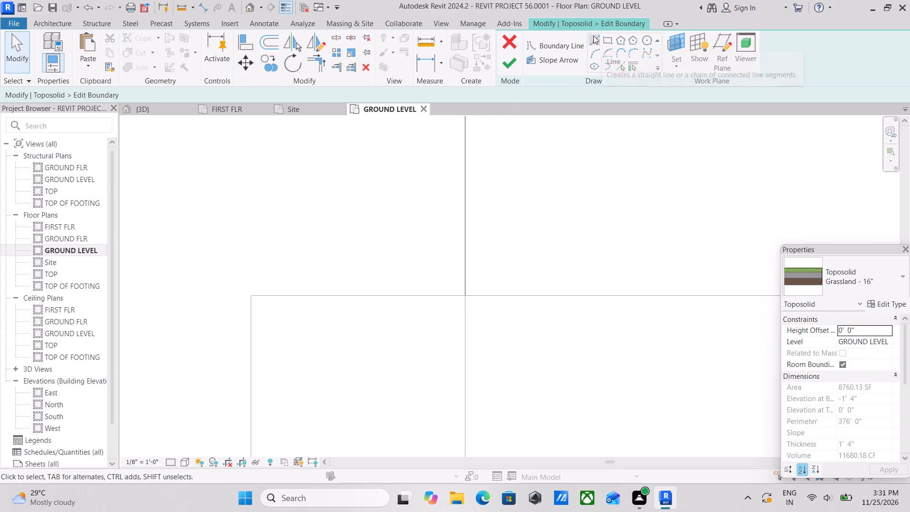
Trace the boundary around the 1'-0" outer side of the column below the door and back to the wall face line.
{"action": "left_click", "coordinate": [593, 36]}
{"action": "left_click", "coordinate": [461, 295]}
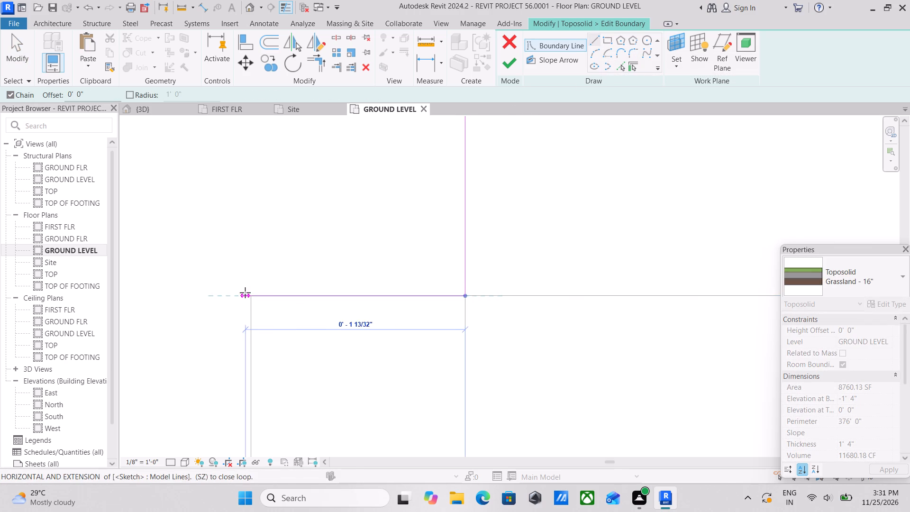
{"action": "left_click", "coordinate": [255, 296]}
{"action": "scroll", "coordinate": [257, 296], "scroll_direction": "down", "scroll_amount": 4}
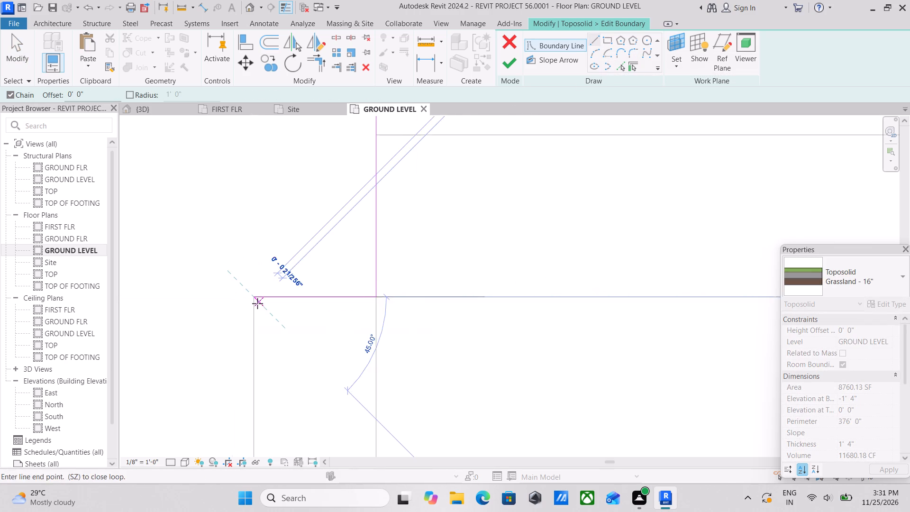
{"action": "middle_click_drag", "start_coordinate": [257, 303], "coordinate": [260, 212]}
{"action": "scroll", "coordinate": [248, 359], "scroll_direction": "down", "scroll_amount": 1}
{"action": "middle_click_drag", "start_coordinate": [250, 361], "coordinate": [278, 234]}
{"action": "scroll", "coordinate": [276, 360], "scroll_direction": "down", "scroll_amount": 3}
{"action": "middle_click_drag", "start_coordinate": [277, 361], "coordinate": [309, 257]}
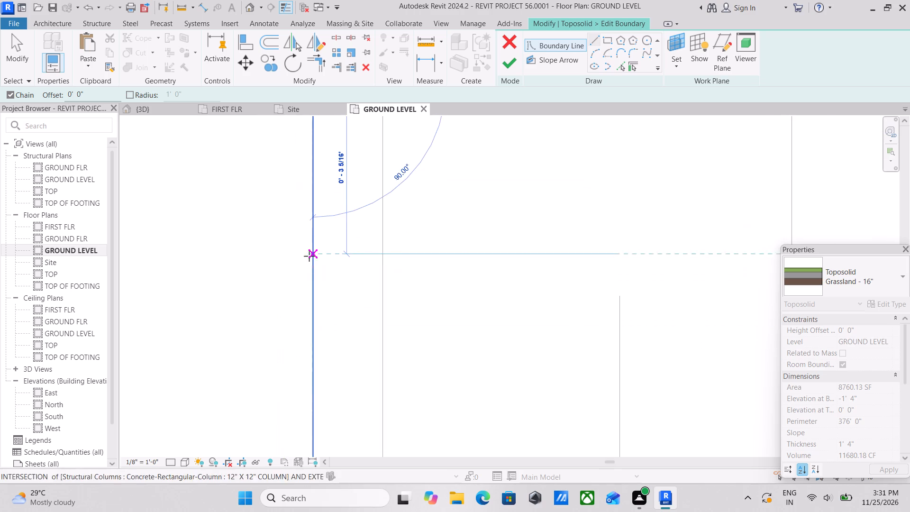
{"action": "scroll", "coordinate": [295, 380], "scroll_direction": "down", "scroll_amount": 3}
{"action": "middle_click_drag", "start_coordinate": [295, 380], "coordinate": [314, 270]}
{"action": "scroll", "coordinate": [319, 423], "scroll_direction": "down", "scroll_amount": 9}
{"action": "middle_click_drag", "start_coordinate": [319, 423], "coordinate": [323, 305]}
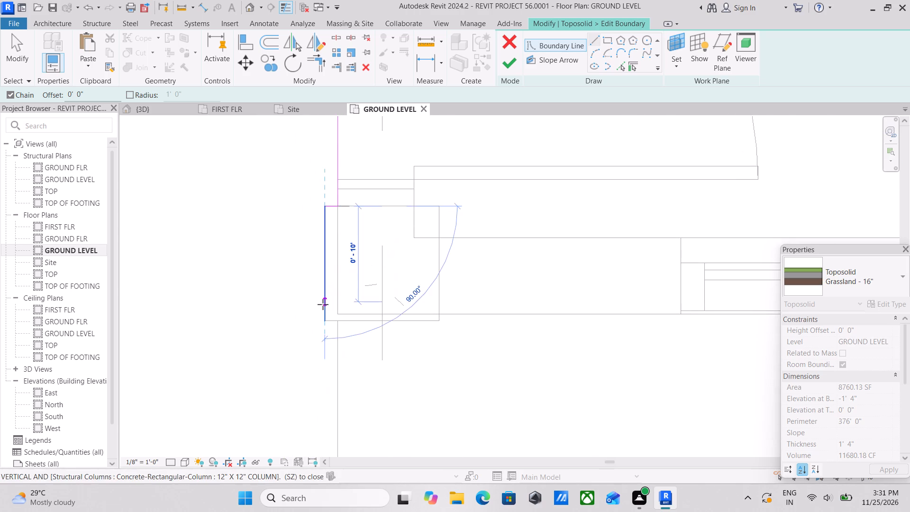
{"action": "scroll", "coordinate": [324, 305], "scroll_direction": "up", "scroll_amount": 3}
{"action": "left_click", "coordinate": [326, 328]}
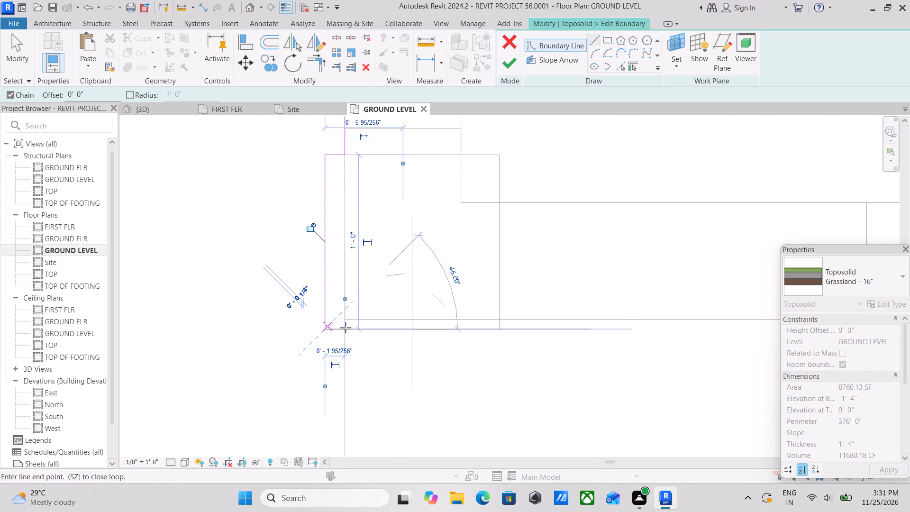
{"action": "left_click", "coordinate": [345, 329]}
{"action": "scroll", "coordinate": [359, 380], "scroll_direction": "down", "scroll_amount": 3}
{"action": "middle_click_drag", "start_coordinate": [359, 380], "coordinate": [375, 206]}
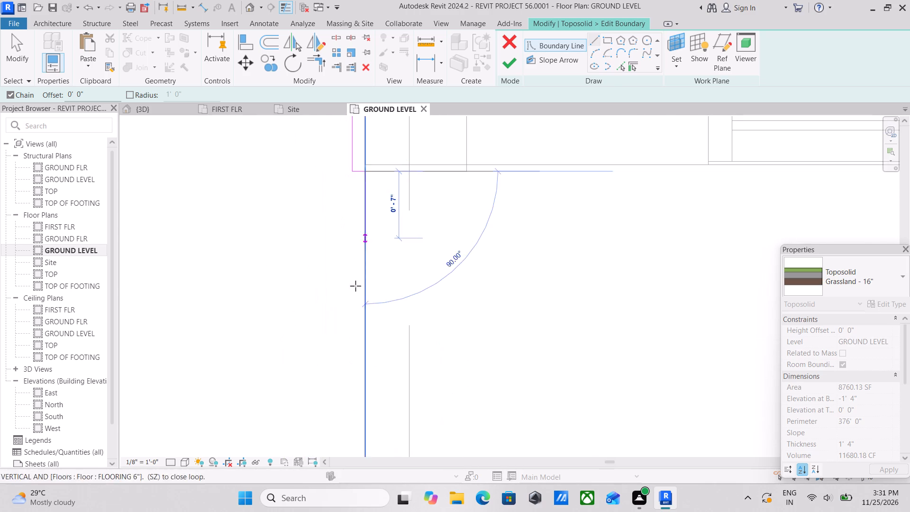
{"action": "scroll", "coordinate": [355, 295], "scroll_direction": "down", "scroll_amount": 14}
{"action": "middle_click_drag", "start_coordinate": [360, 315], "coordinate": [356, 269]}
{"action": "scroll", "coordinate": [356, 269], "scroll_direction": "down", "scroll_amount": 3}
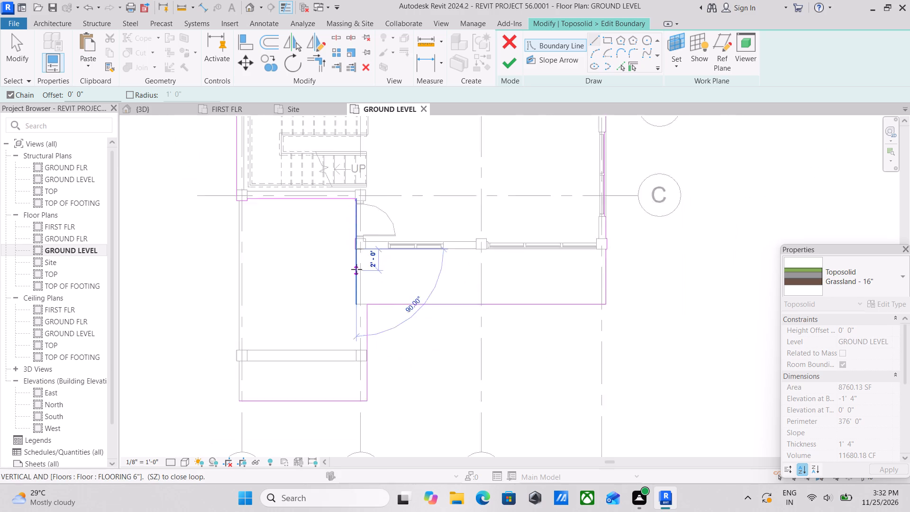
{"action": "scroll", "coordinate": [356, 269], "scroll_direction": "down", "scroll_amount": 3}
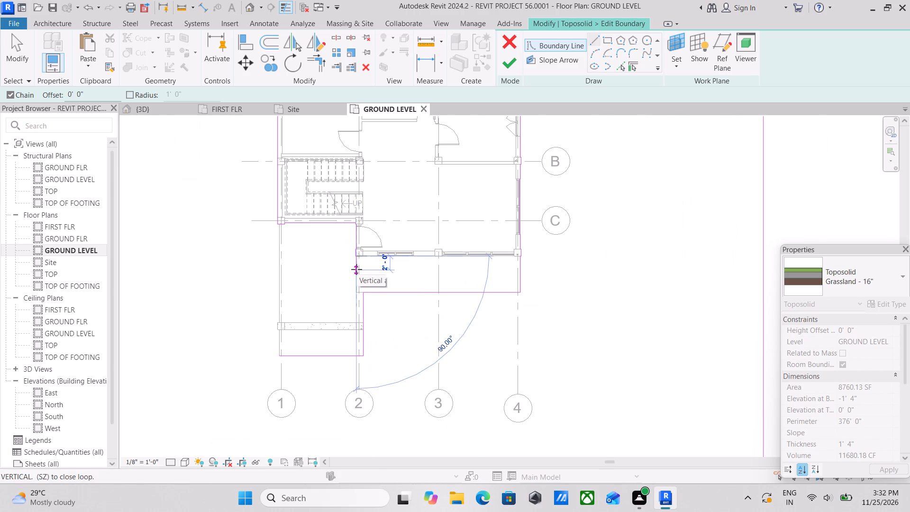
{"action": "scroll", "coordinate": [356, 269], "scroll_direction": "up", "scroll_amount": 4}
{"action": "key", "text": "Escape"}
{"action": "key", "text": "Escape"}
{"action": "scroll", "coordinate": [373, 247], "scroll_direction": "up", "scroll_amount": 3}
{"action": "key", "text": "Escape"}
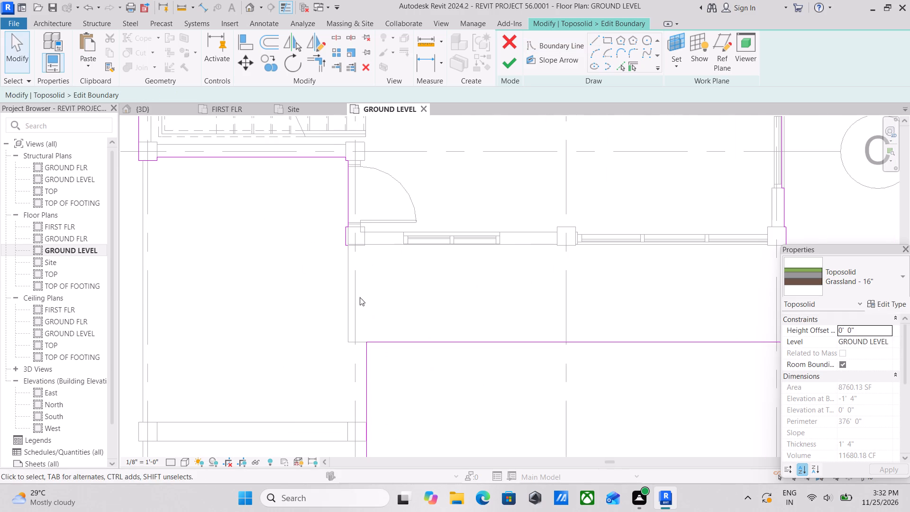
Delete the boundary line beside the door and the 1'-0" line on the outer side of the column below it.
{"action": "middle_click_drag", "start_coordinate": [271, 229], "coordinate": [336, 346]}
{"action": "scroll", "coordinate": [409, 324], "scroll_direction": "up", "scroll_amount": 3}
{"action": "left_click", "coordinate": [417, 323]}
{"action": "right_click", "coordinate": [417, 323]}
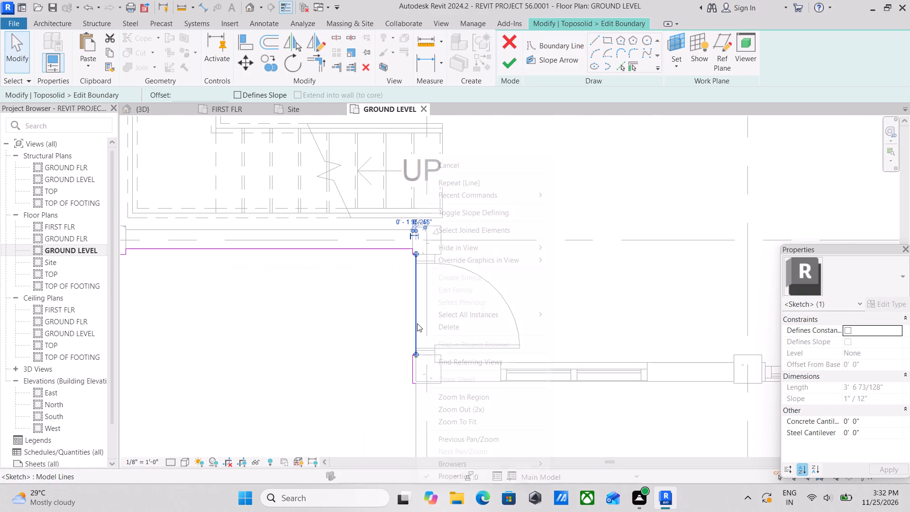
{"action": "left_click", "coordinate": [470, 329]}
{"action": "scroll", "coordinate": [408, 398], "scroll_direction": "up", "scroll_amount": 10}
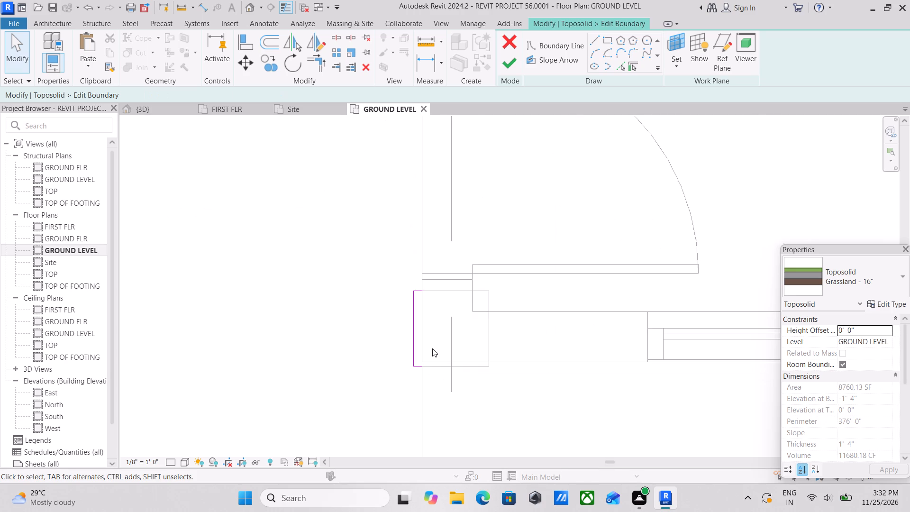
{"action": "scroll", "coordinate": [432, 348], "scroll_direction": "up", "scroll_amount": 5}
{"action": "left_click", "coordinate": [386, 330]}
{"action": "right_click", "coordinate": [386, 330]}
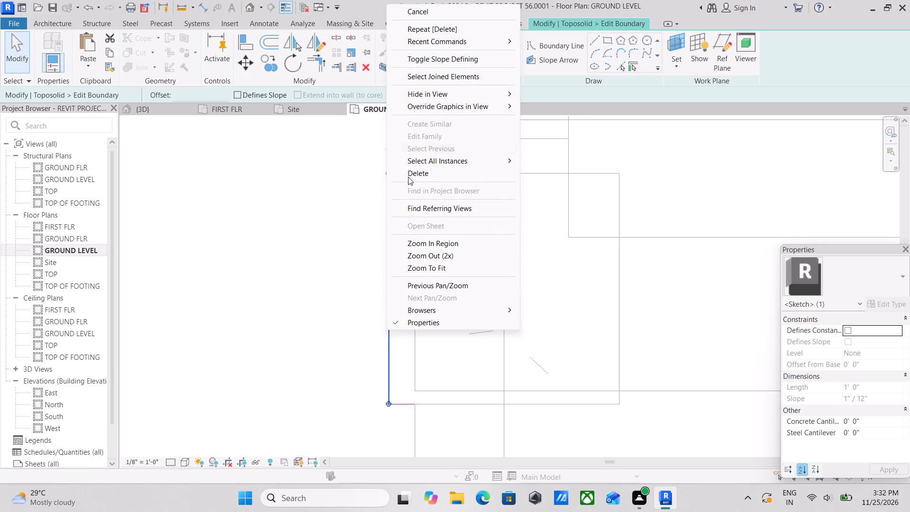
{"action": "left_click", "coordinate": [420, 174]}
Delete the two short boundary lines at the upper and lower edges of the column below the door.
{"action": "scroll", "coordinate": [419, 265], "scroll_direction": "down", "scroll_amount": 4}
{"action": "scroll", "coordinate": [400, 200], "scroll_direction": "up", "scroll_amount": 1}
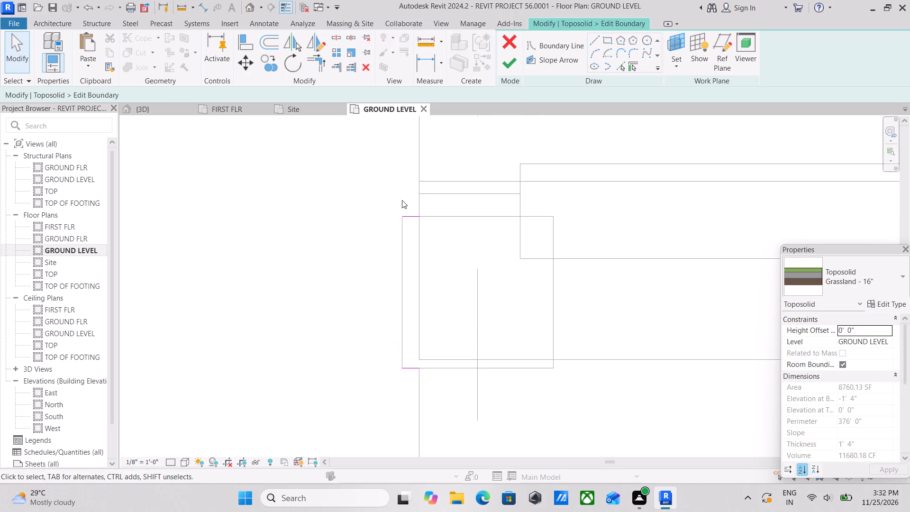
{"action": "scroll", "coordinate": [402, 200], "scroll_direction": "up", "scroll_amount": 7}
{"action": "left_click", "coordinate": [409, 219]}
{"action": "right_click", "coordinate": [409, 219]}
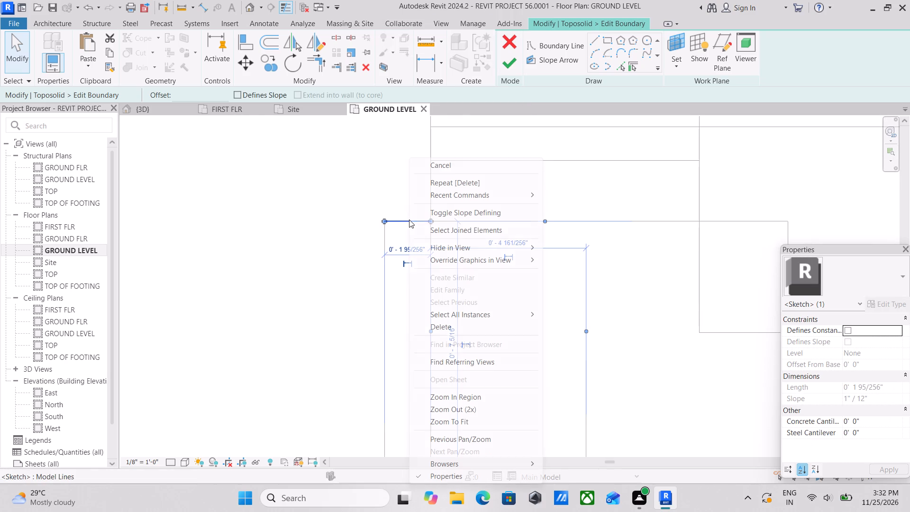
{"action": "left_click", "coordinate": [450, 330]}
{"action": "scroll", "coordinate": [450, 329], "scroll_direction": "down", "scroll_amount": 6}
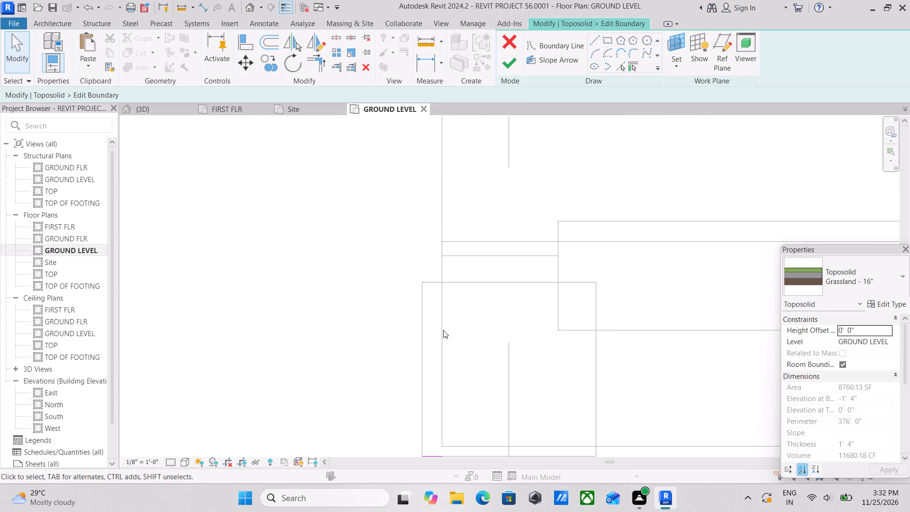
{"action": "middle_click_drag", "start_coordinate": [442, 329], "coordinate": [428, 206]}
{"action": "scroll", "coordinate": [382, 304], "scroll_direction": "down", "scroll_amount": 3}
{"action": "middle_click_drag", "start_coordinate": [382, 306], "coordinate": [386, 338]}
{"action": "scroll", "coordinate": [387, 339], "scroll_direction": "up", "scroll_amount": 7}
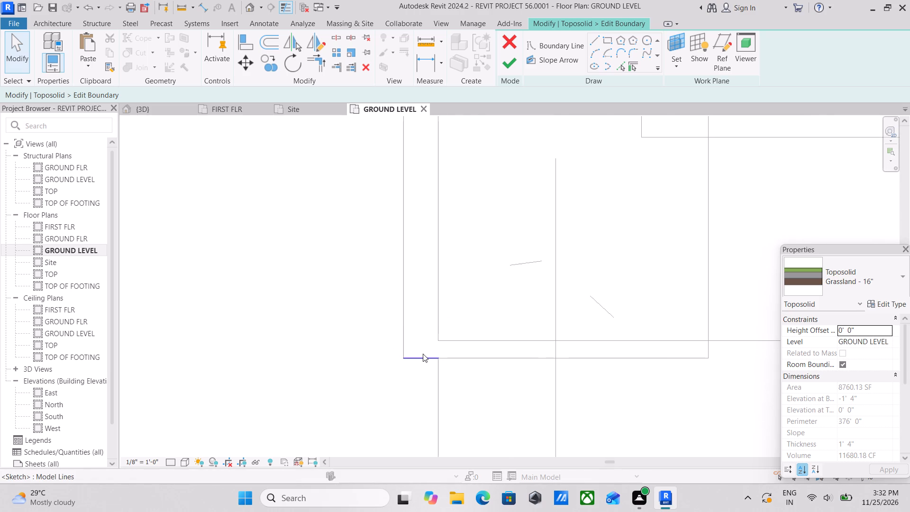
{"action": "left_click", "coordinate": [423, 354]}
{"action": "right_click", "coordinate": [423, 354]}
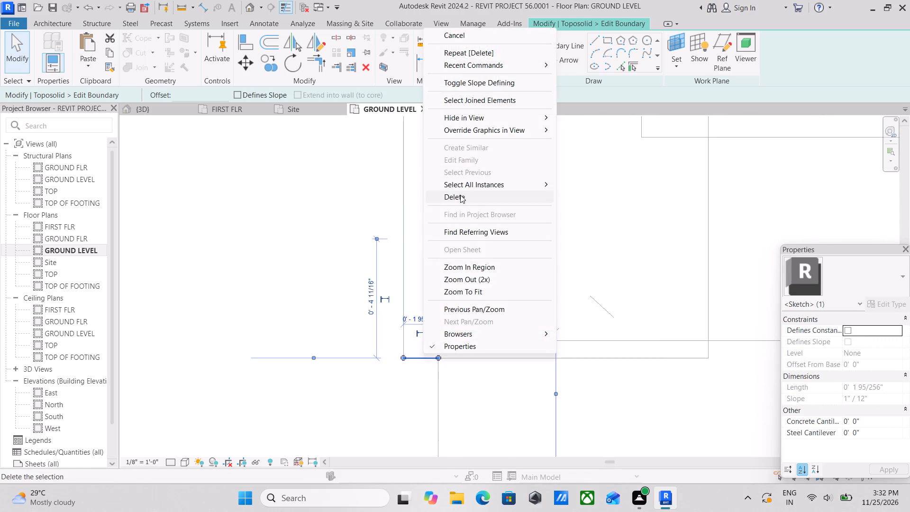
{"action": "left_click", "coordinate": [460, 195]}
Delete the boundary line along the wall below the staircase and the 1'-0" line across the stair corner column's face.
{"action": "scroll", "coordinate": [460, 195], "scroll_direction": "down", "scroll_amount": 7}
{"action": "middle_click_drag", "start_coordinate": [366, 248], "coordinate": [429, 397]}
{"action": "scroll", "coordinate": [427, 282], "scroll_direction": "down", "scroll_amount": 8}
{"action": "middle_click_drag", "start_coordinate": [427, 298], "coordinate": [476, 439]}
{"action": "left_click", "coordinate": [405, 288]}
{"action": "scroll", "coordinate": [405, 288], "scroll_direction": "down", "scroll_amount": 5}
{"action": "middle_click_drag", "start_coordinate": [272, 318], "coordinate": [291, 331]}
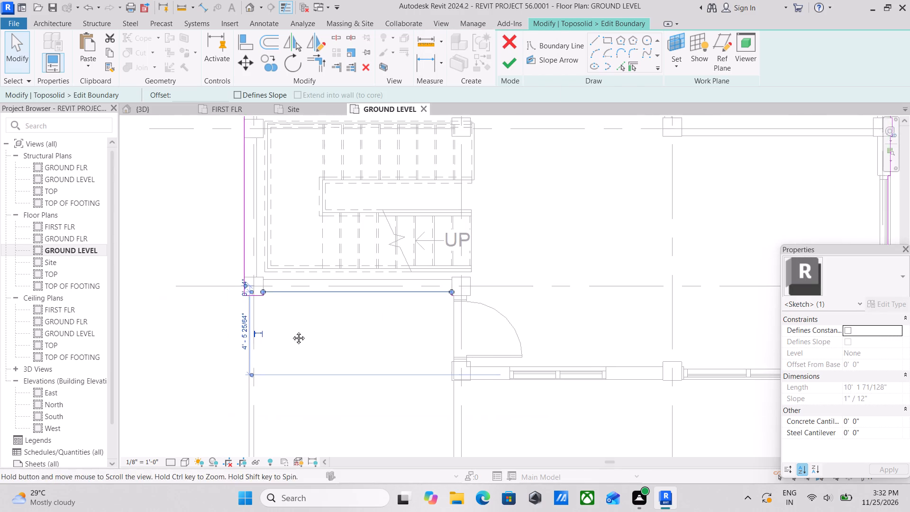
{"action": "middle_click_drag", "start_coordinate": [291, 331], "coordinate": [356, 360]}
{"action": "right_click", "coordinate": [356, 360]}
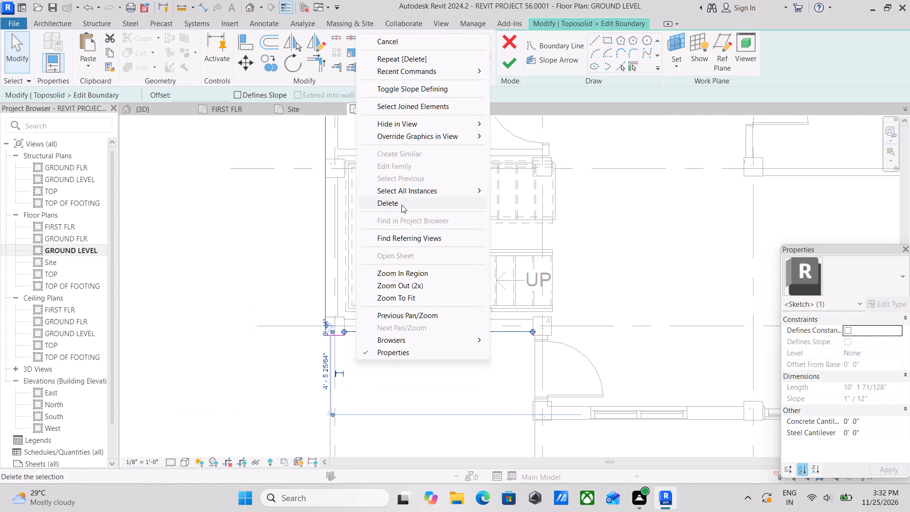
{"action": "left_click", "coordinate": [401, 205]}
{"action": "scroll", "coordinate": [351, 337], "scroll_direction": "up", "scroll_amount": 11}
{"action": "left_click", "coordinate": [330, 319]}
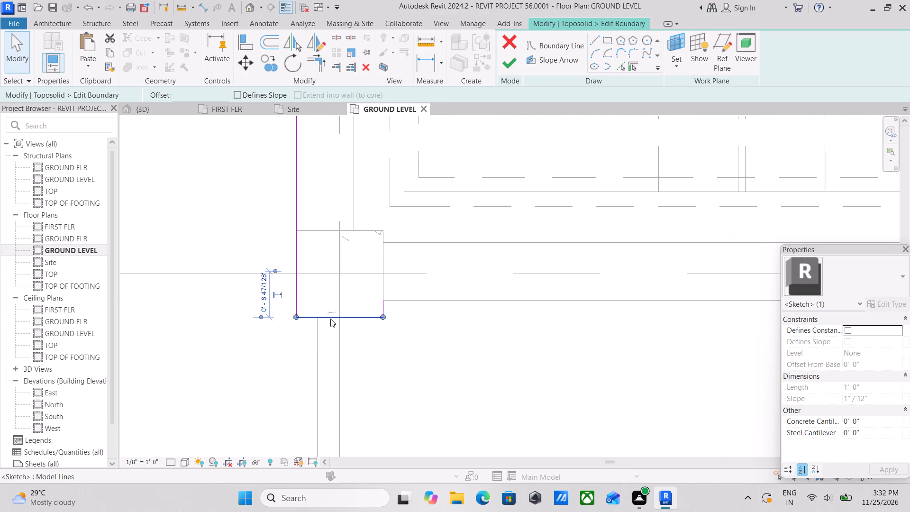
{"action": "right_click", "coordinate": [330, 319]}
{"action": "left_click", "coordinate": [359, 329]}
{"action": "scroll", "coordinate": [325, 332], "scroll_direction": "up", "scroll_amount": 3}
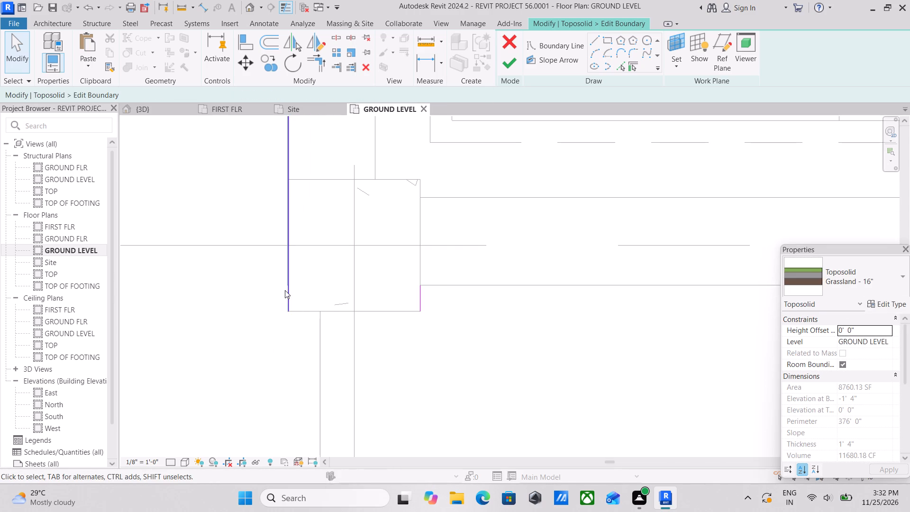
Delete the long boundary line running along the stair-side exterior wall up to the rear corner column.
{"action": "scroll", "coordinate": [292, 319], "scroll_direction": "up", "scroll_amount": 3}
{"action": "middle_click_drag", "start_coordinate": [290, 266], "coordinate": [321, 354]}
{"action": "scroll", "coordinate": [337, 297], "scroll_direction": "down", "scroll_amount": 3}
{"action": "middle_click_drag", "start_coordinate": [337, 297], "coordinate": [348, 387]}
{"action": "scroll", "coordinate": [344, 368], "scroll_direction": "up", "scroll_amount": 1}
{"action": "scroll", "coordinate": [351, 269], "scroll_direction": "down", "scroll_amount": 3}
{"action": "middle_click_drag", "start_coordinate": [352, 276], "coordinate": [392, 456]}
{"action": "scroll", "coordinate": [410, 313], "scroll_direction": "down", "scroll_amount": 7}
{"action": "middle_click_drag", "start_coordinate": [408, 328], "coordinate": [406, 410]}
{"action": "scroll", "coordinate": [409, 236], "scroll_direction": "down", "scroll_amount": 1}
{"action": "middle_click_drag", "start_coordinate": [408, 242], "coordinate": [400, 399]}
{"action": "scroll", "coordinate": [395, 204], "scroll_direction": "up", "scroll_amount": 15}
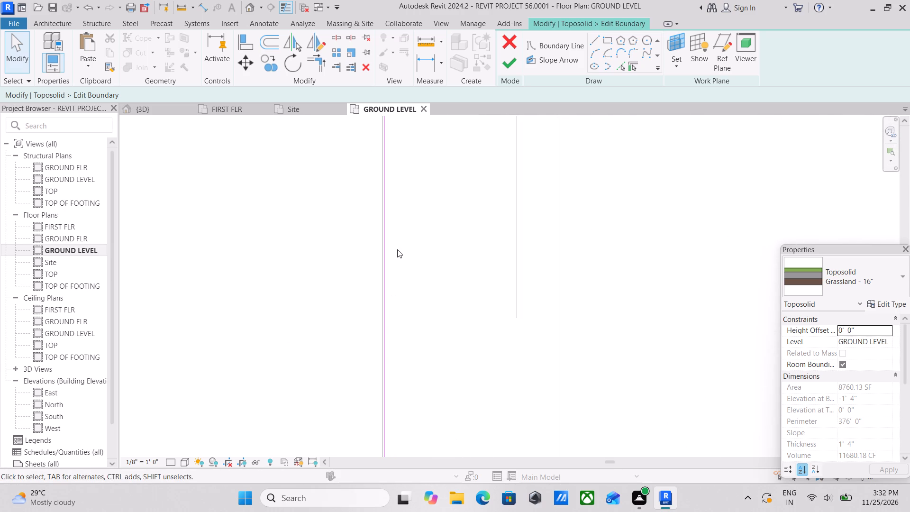
{"action": "scroll", "coordinate": [397, 249], "scroll_direction": "down", "scroll_amount": 4}
{"action": "middle_click_drag", "start_coordinate": [396, 274], "coordinate": [388, 453]}
{"action": "scroll", "coordinate": [423, 241], "scroll_direction": "down", "scroll_amount": 4}
{"action": "middle_click_drag", "start_coordinate": [418, 272], "coordinate": [402, 445]}
{"action": "scroll", "coordinate": [417, 189], "scroll_direction": "down", "scroll_amount": 2}
{"action": "middle_click_drag", "start_coordinate": [414, 202], "coordinate": [394, 424]}
{"action": "scroll", "coordinate": [385, 183], "scroll_direction": "down", "scroll_amount": 2}
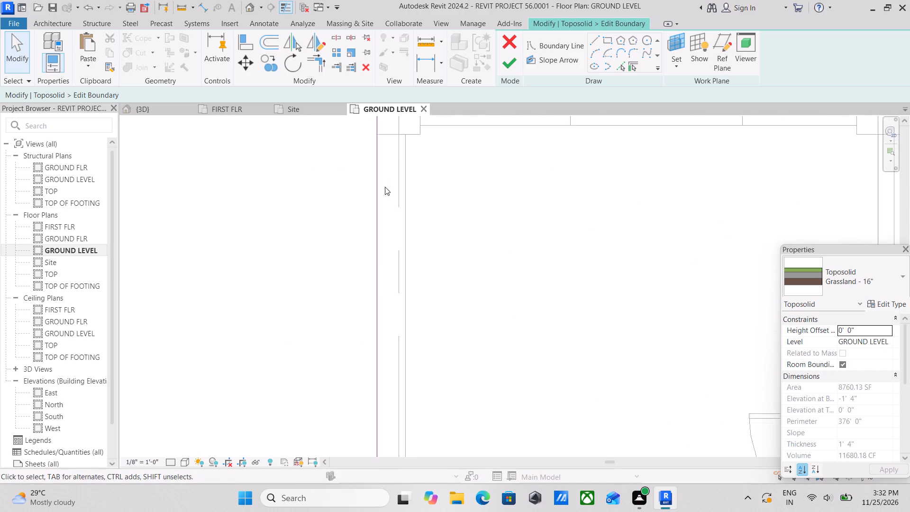
{"action": "scroll", "coordinate": [385, 187], "scroll_direction": "down", "scroll_amount": 3}
{"action": "middle_click_drag", "start_coordinate": [371, 388], "coordinate": [370, 400]}
{"action": "scroll", "coordinate": [370, 400], "scroll_direction": "up", "scroll_amount": 1}
{"action": "middle_click_drag", "start_coordinate": [384, 224], "coordinate": [373, 354]}
{"action": "scroll", "coordinate": [375, 280], "scroll_direction": "up", "scroll_amount": 13}
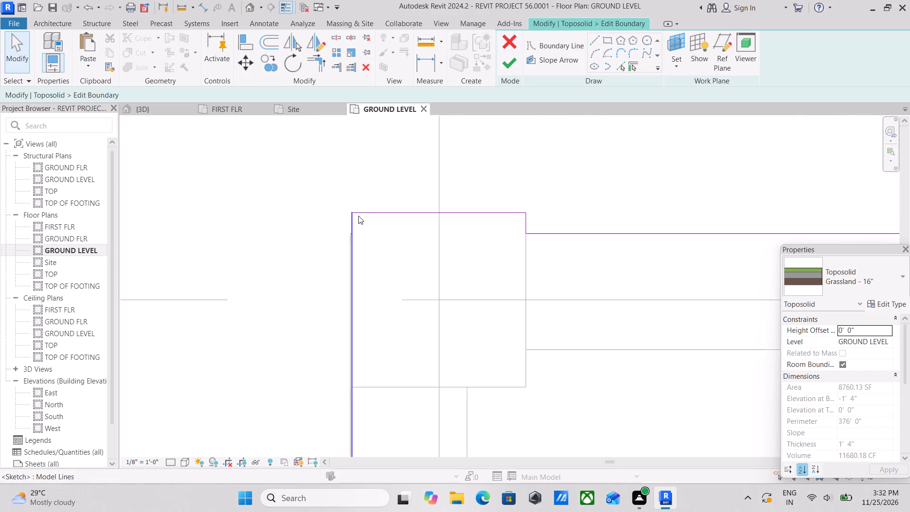
{"action": "scroll", "coordinate": [358, 216], "scroll_direction": "up", "scroll_amount": 7}
{"action": "scroll", "coordinate": [339, 297], "scroll_direction": "up", "scroll_amount": 4}
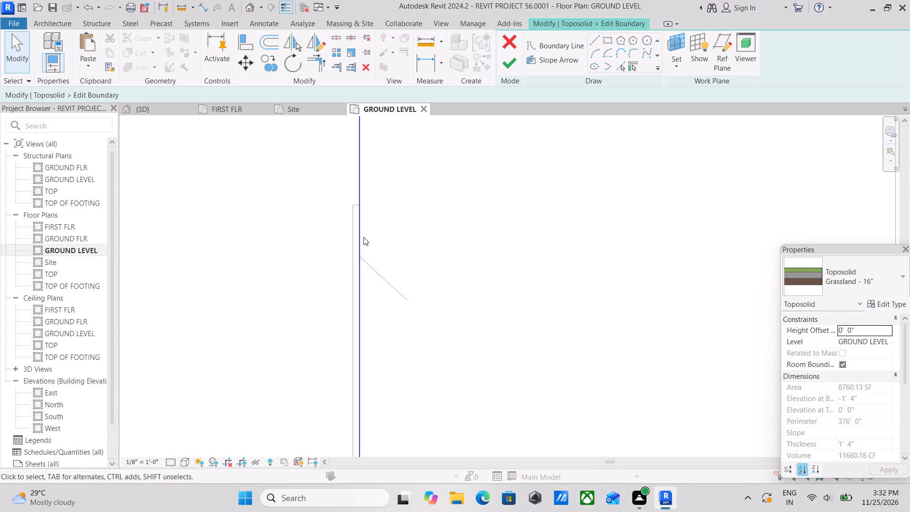
{"action": "left_click", "coordinate": [363, 237]}
{"action": "right_click", "coordinate": [363, 237]}
{"action": "left_click", "coordinate": [412, 324]}
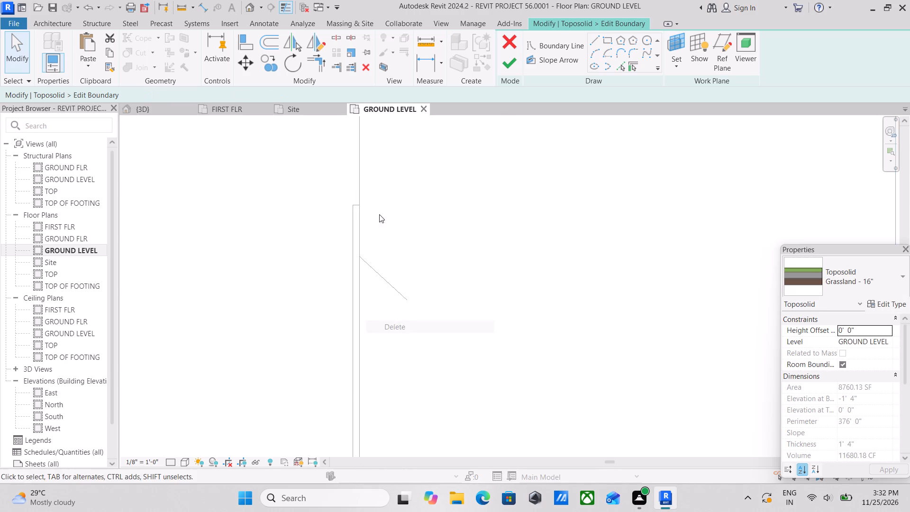
{"action": "scroll", "coordinate": [375, 204], "scroll_direction": "down", "scroll_amount": 3}
{"action": "middle_click_drag", "start_coordinate": [375, 205], "coordinate": [379, 368]}
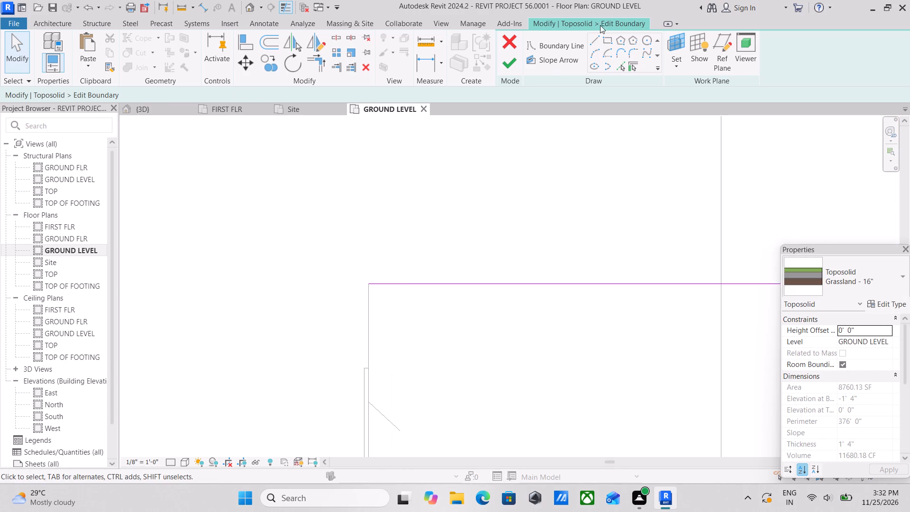
Draw a boundary line about 1 1/2" down the rear corner column's face, with a short jog out to the exterior wall face.
{"action": "left_click", "coordinate": [594, 36]}
{"action": "left_click", "coordinate": [369, 283]}
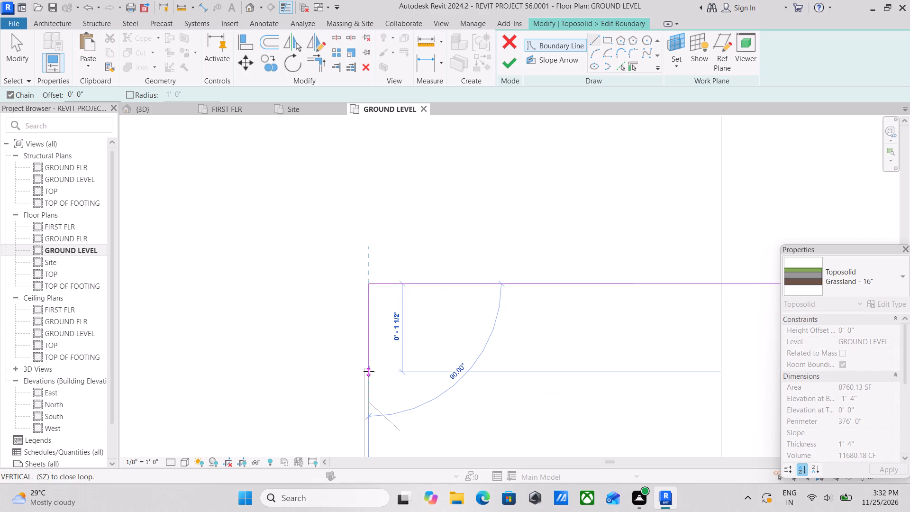
{"action": "scroll", "coordinate": [367, 368], "scroll_direction": "up", "scroll_amount": 9}
{"action": "left_click", "coordinate": [373, 371]}
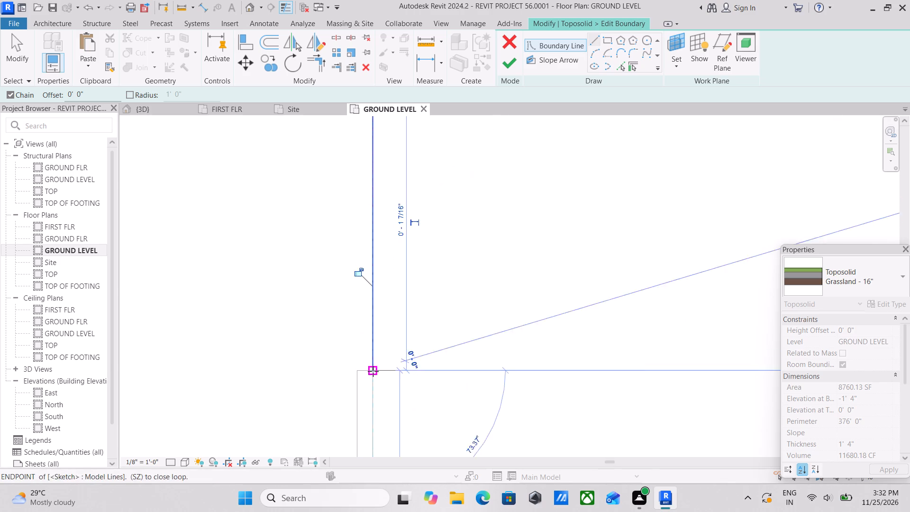
{"action": "left_click", "coordinate": [361, 372]}
Draw the boundary line along the stair-side exterior wall's outer face, from the rear corner column to the wall's end at the stair corner column.
{"action": "scroll", "coordinate": [346, 436], "scroll_direction": "down", "scroll_amount": 3}
{"action": "middle_click_drag", "start_coordinate": [346, 436], "coordinate": [364, 212]}
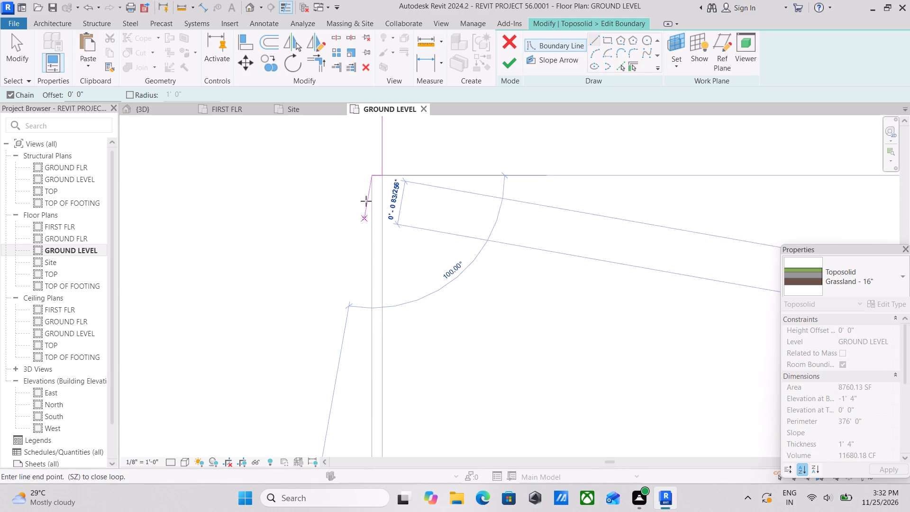
{"action": "scroll", "coordinate": [367, 367], "scroll_direction": "down", "scroll_amount": 4}
{"action": "scroll", "coordinate": [424, 165], "scroll_direction": "down", "scroll_amount": 1}
{"action": "scroll", "coordinate": [362, 370], "scroll_direction": "down", "scroll_amount": 2}
{"action": "middle_click_drag", "start_coordinate": [362, 370], "coordinate": [418, 123]}
{"action": "scroll", "coordinate": [389, 366], "scroll_direction": "down", "scroll_amount": 4}
{"action": "middle_click_drag", "start_coordinate": [393, 342], "coordinate": [459, 144]}
{"action": "scroll", "coordinate": [446, 398], "scroll_direction": "down", "scroll_amount": 3}
{"action": "scroll", "coordinate": [456, 304], "scroll_direction": "up", "scroll_amount": 4}
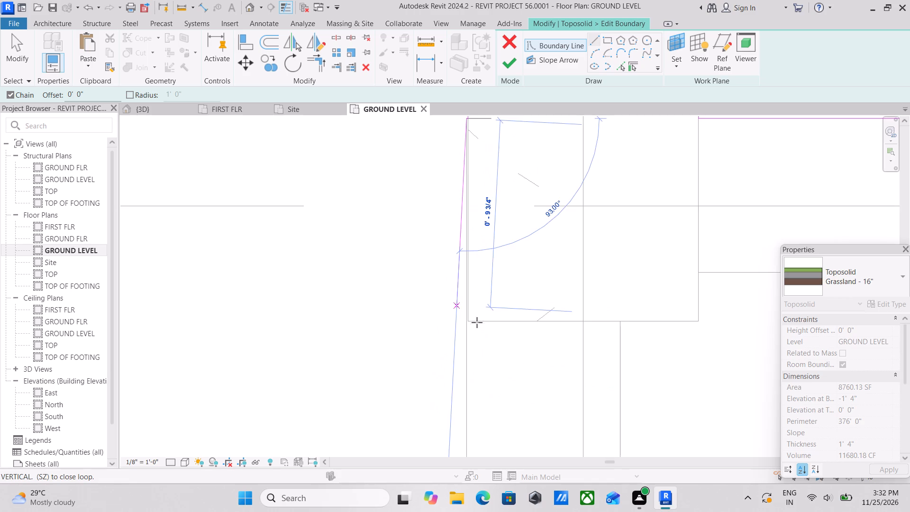
{"action": "scroll", "coordinate": [475, 325], "scroll_direction": "up", "scroll_amount": 7}
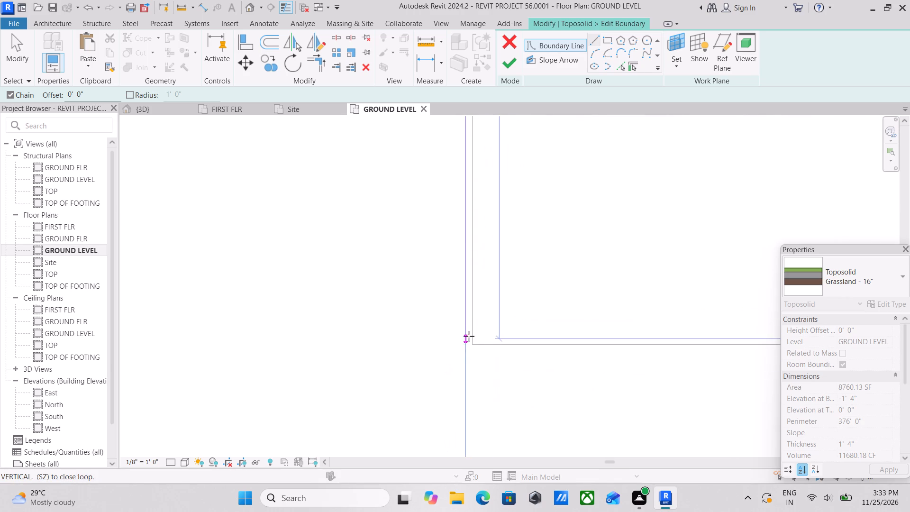
{"action": "scroll", "coordinate": [469, 336], "scroll_direction": "down", "scroll_amount": 16}
{"action": "middle_click_drag", "start_coordinate": [466, 373], "coordinate": [484, 282]}
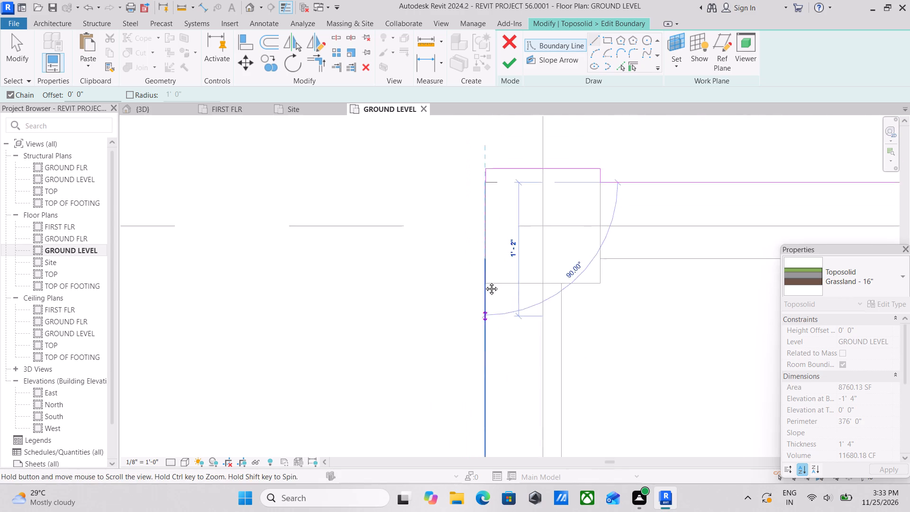
{"action": "middle_click_drag", "start_coordinate": [484, 282], "coordinate": [486, 252]}
{"action": "scroll", "coordinate": [484, 277], "scroll_direction": "down", "scroll_amount": 1}
{"action": "scroll", "coordinate": [488, 368], "scroll_direction": "down", "scroll_amount": 3}
{"action": "middle_click_drag", "start_coordinate": [488, 368], "coordinate": [493, 203]}
{"action": "scroll", "coordinate": [493, 202], "scroll_direction": "up", "scroll_amount": 1}
{"action": "scroll", "coordinate": [474, 378], "scroll_direction": "down", "scroll_amount": 3}
{"action": "middle_click_drag", "start_coordinate": [474, 377], "coordinate": [494, 229]}
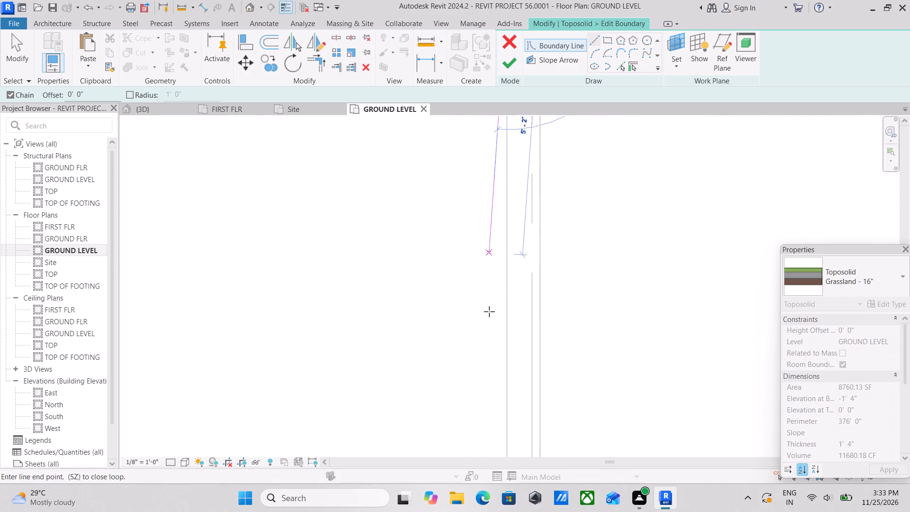
{"action": "scroll", "coordinate": [506, 380], "scroll_direction": "down", "scroll_amount": 3}
{"action": "middle_click_drag", "start_coordinate": [500, 372], "coordinate": [513, 209]}
{"action": "scroll", "coordinate": [516, 356], "scroll_direction": "up", "scroll_amount": 1}
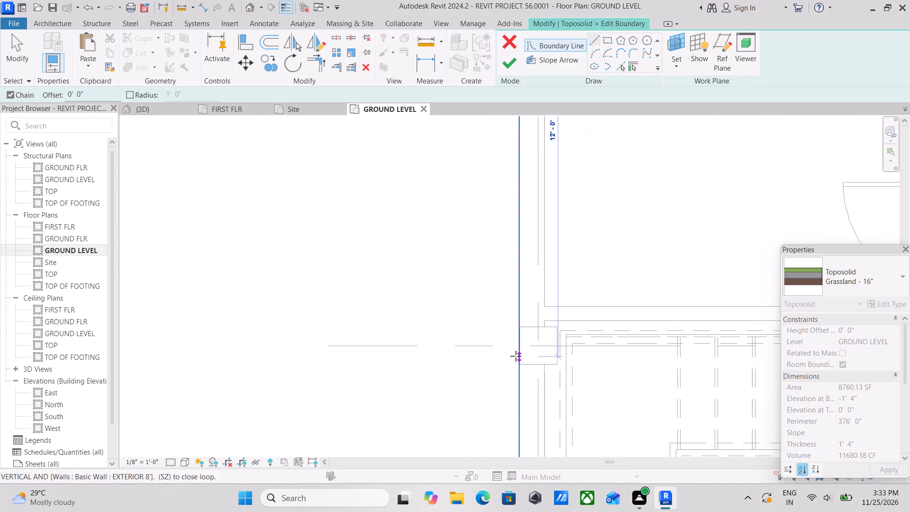
{"action": "scroll", "coordinate": [516, 356], "scroll_direction": "up", "scroll_amount": 14}
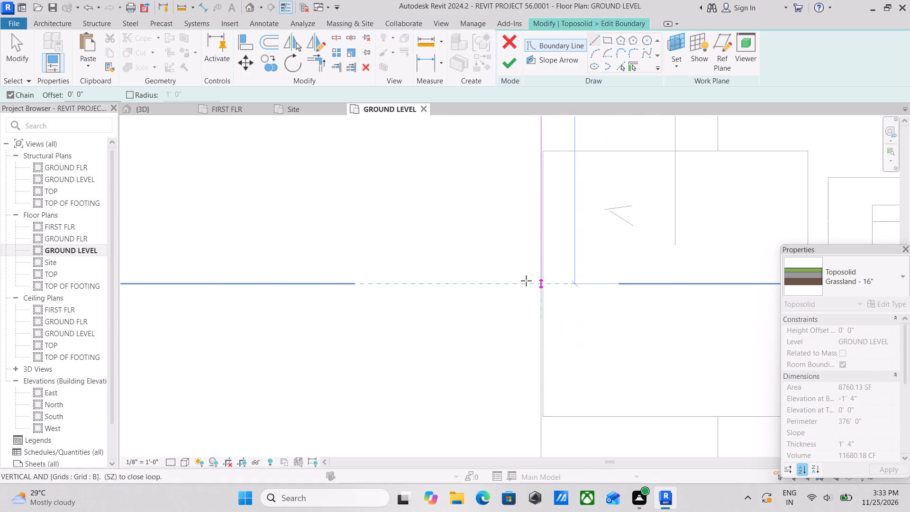
{"action": "scroll", "coordinate": [523, 321], "scroll_direction": "down", "scroll_amount": 5}
{"action": "scroll", "coordinate": [525, 363], "scroll_direction": "down", "scroll_amount": 10}
{"action": "middle_click_drag", "start_coordinate": [525, 363], "coordinate": [517, 201]}
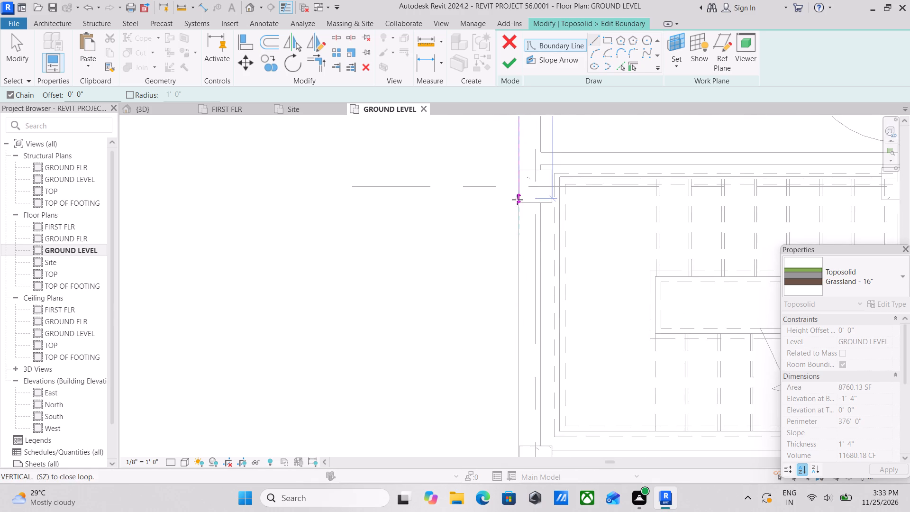
{"action": "scroll", "coordinate": [527, 383], "scroll_direction": "down", "scroll_amount": 3}
{"action": "middle_click_drag", "start_coordinate": [527, 383], "coordinate": [526, 189]}
{"action": "scroll", "coordinate": [523, 220], "scroll_direction": "up", "scroll_amount": 6}
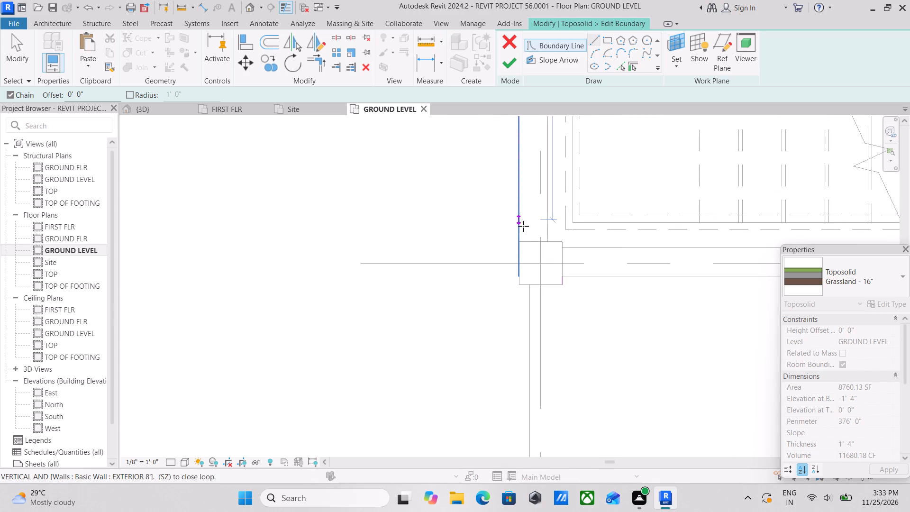
{"action": "scroll", "coordinate": [523, 226], "scroll_direction": "up", "scroll_amount": 11}
{"action": "middle_click_drag", "start_coordinate": [500, 346], "coordinate": [495, 250]}
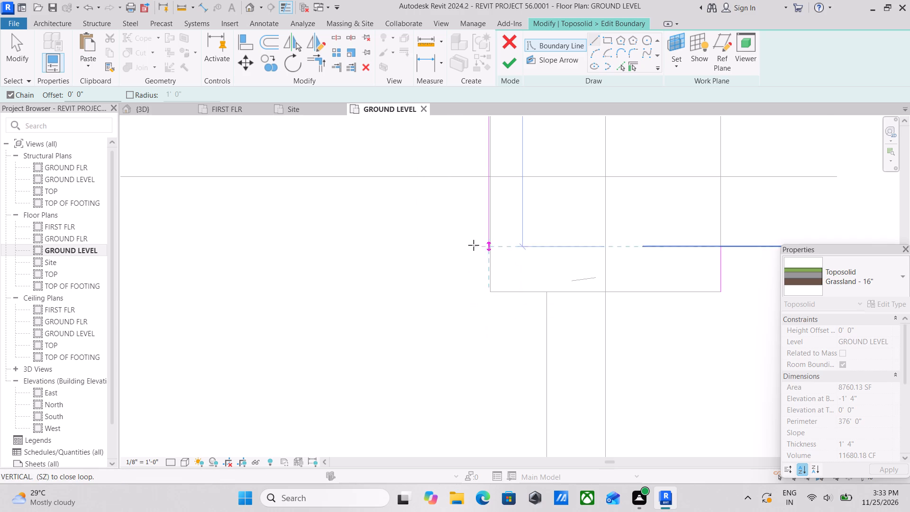
{"action": "scroll", "coordinate": [473, 243], "scroll_direction": "up", "scroll_amount": 17}
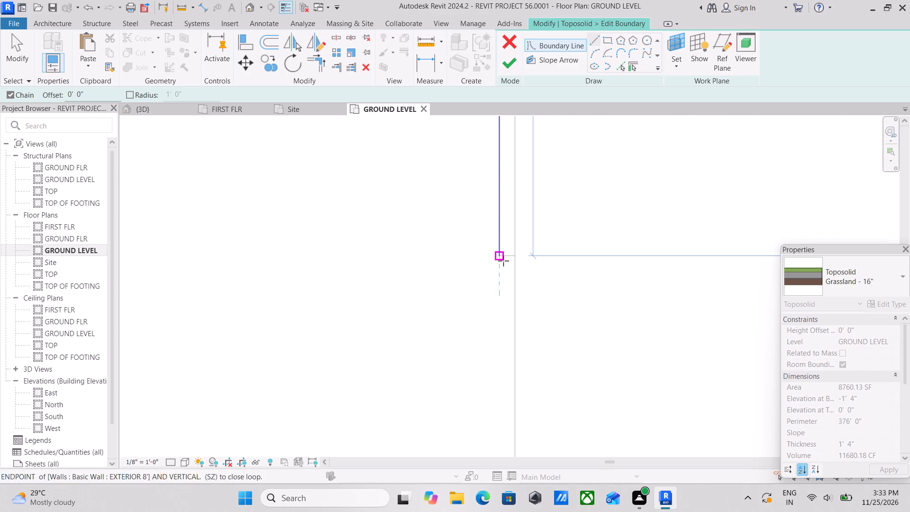
{"action": "left_click", "coordinate": [502, 258]}
Wrap the boundary around the stair corner column's outer corner and about 3" along its lower edge to the floor slab edge.
{"action": "left_click", "coordinate": [514, 256]}
{"action": "scroll", "coordinate": [505, 325], "scroll_direction": "down", "scroll_amount": 2}
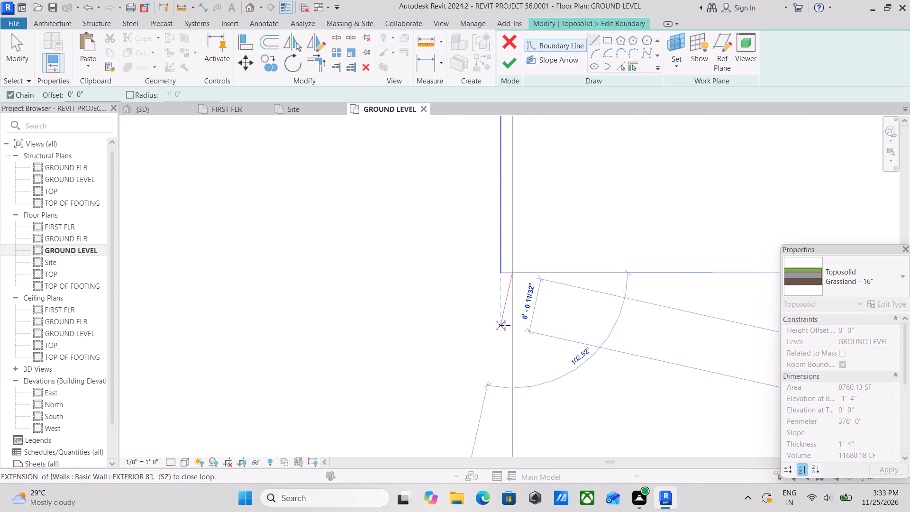
{"action": "scroll", "coordinate": [505, 325], "scroll_direction": "down", "scroll_amount": 2}
{"action": "middle_click_drag", "start_coordinate": [505, 325], "coordinate": [475, 154]}
{"action": "scroll", "coordinate": [483, 308], "scroll_direction": "down", "scroll_amount": 6}
{"action": "scroll", "coordinate": [484, 310], "scroll_direction": "up", "scroll_amount": 4}
{"action": "middle_click_drag", "start_coordinate": [487, 333], "coordinate": [473, 218]}
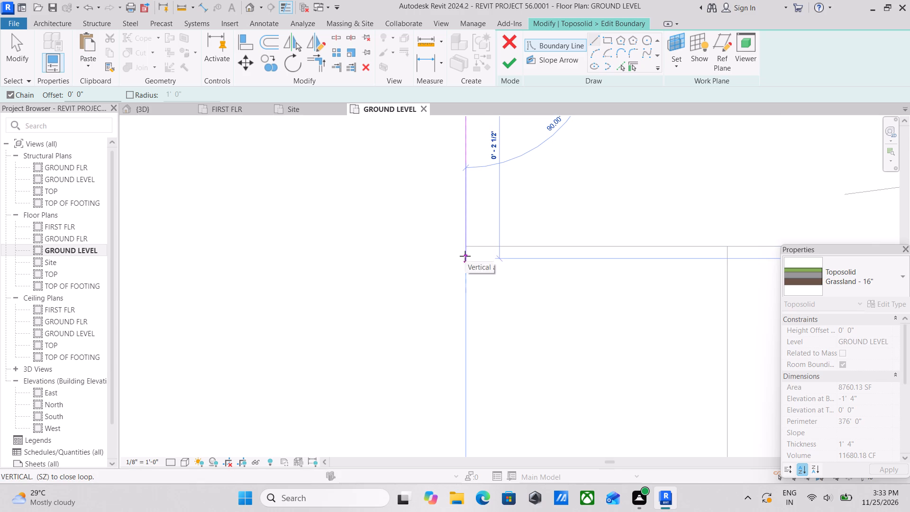
{"action": "left_click", "coordinate": [467, 246]}
{"action": "middle_click_drag", "start_coordinate": [565, 250], "coordinate": [201, 240]}
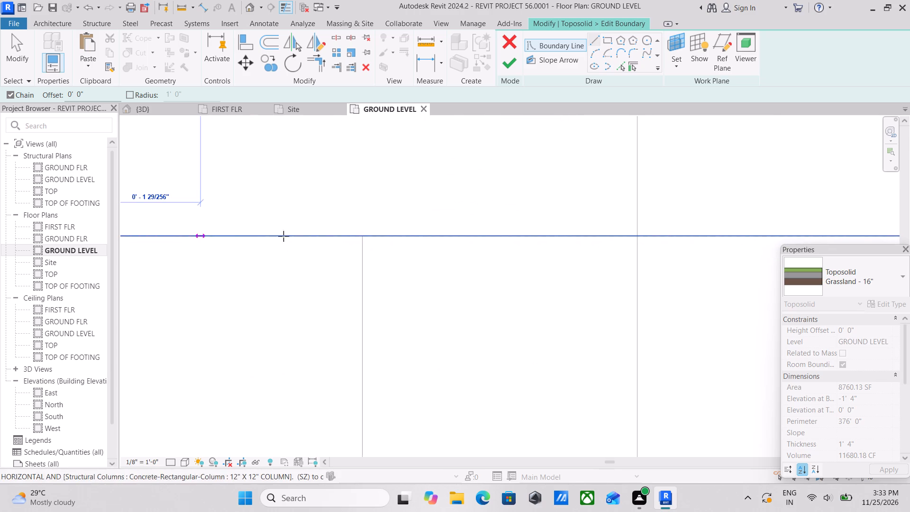
{"action": "scroll", "coordinate": [362, 235], "scroll_direction": "down", "scroll_amount": 12}
{"action": "scroll", "coordinate": [362, 235], "scroll_direction": "down", "scroll_amount": 12}
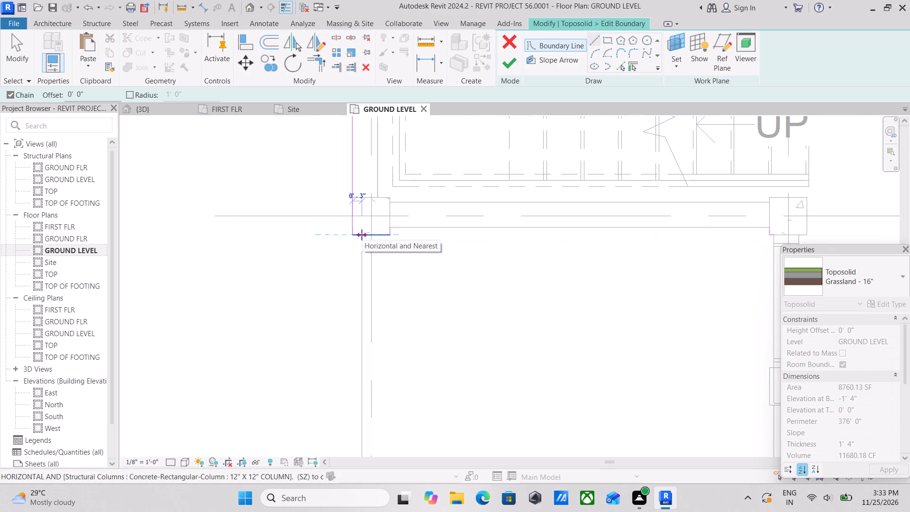
{"action": "scroll", "coordinate": [362, 235], "scroll_direction": "up", "scroll_amount": 19}
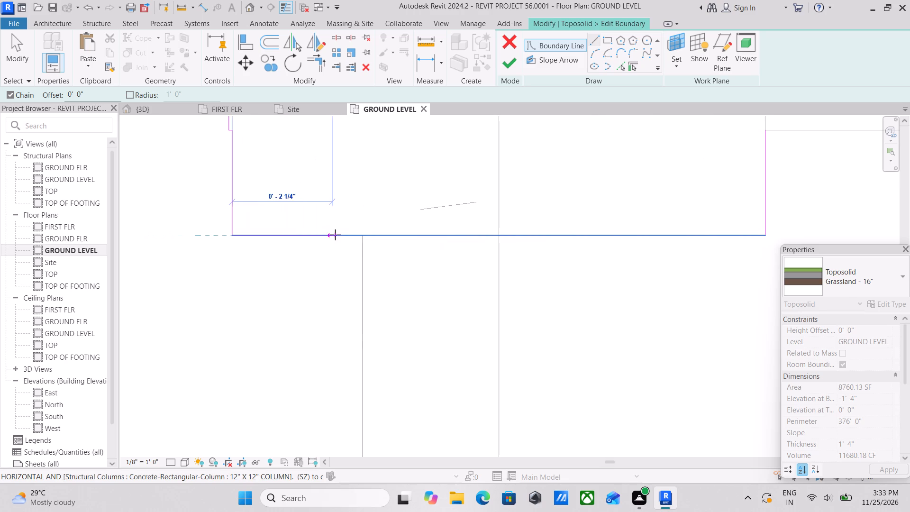
{"action": "left_click", "coordinate": [364, 236]}
Draw the boundary line along the floor slab edge from the stair corner column to the upper edge of the front column on grid 1.
{"action": "scroll", "coordinate": [362, 289], "scroll_direction": "down", "scroll_amount": 3}
{"action": "middle_click_drag", "start_coordinate": [362, 289], "coordinate": [359, 247]}
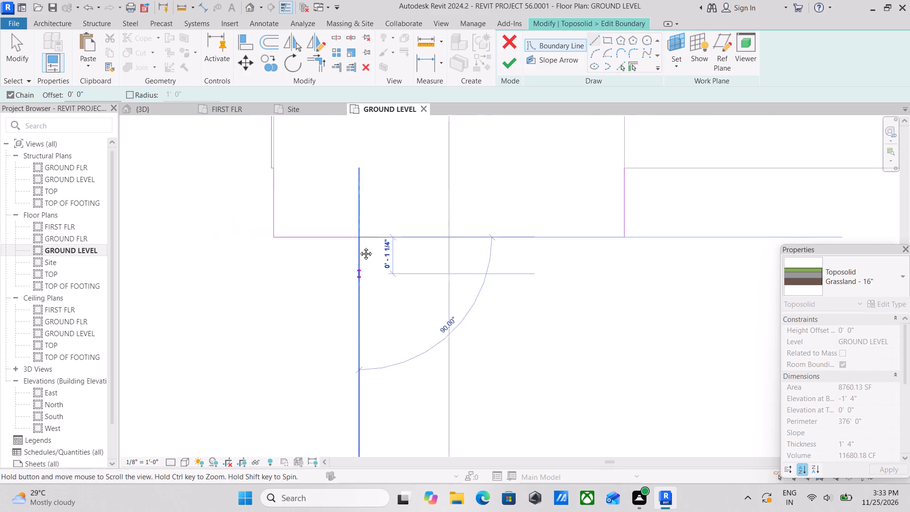
{"action": "middle_click_drag", "start_coordinate": [359, 247], "coordinate": [366, 149]}
{"action": "scroll", "coordinate": [366, 311], "scroll_direction": "down", "scroll_amount": 4}
{"action": "middle_click_drag", "start_coordinate": [366, 311], "coordinate": [370, 148]}
{"action": "scroll", "coordinate": [379, 306], "scroll_direction": "down", "scroll_amount": 12}
{"action": "middle_click_drag", "start_coordinate": [379, 306], "coordinate": [391, 162]}
{"action": "scroll", "coordinate": [384, 276], "scroll_direction": "down", "scroll_amount": 11}
{"action": "middle_click_drag", "start_coordinate": [384, 277], "coordinate": [401, 196]}
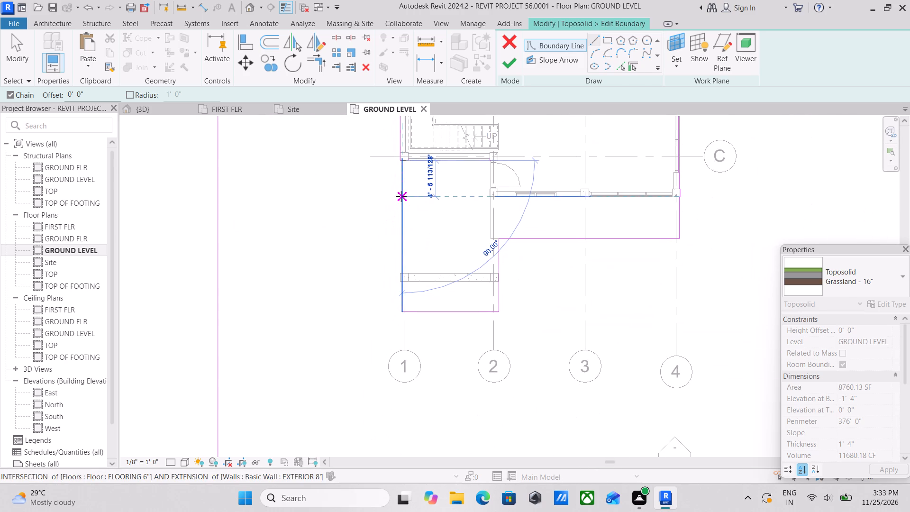
{"action": "scroll", "coordinate": [402, 288], "scroll_direction": "up", "scroll_amount": 4}
{"action": "scroll", "coordinate": [409, 250], "scroll_direction": "up", "scroll_amount": 8}
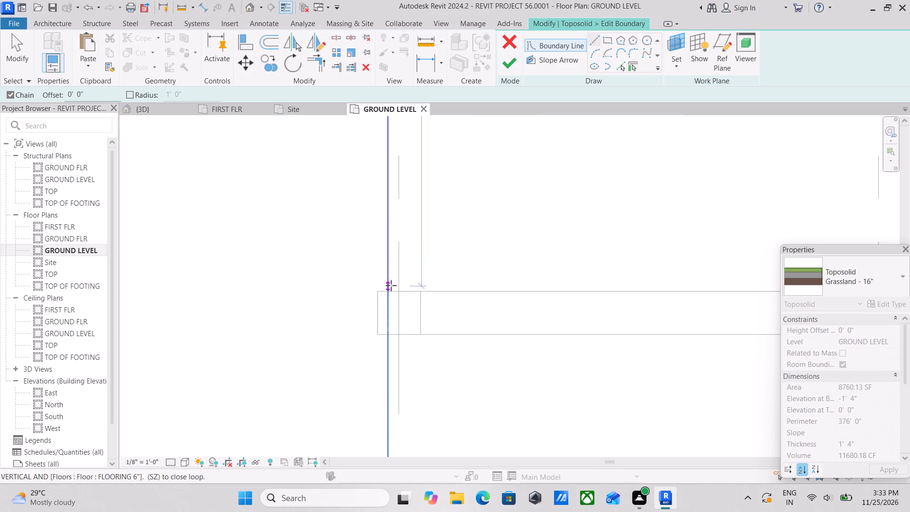
{"action": "left_click", "coordinate": [389, 291]}
Draw a short boundary line along the front column's upper edge and stretch its end to the column's outer corner.
{"action": "scroll", "coordinate": [382, 291], "scroll_direction": "up", "scroll_amount": 3}
{"action": "left_click", "coordinate": [382, 291]}
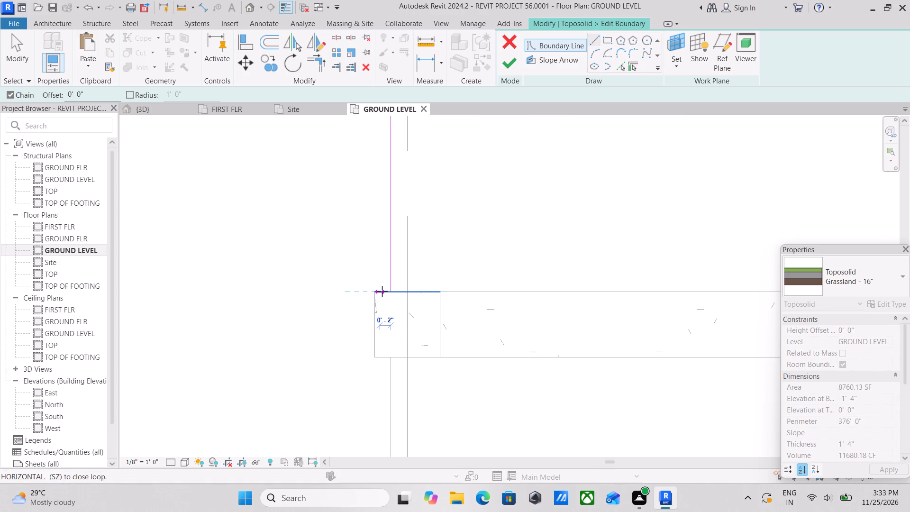
{"action": "key", "text": "Escape"}
{"action": "scroll", "coordinate": [389, 287], "scroll_direction": "up", "scroll_amount": 4}
{"action": "key", "text": "Escape"}
{"action": "key", "text": "Escape"}
{"action": "scroll", "coordinate": [383, 318], "scroll_direction": "up", "scroll_amount": 2}
{"action": "key", "text": "Escape"}
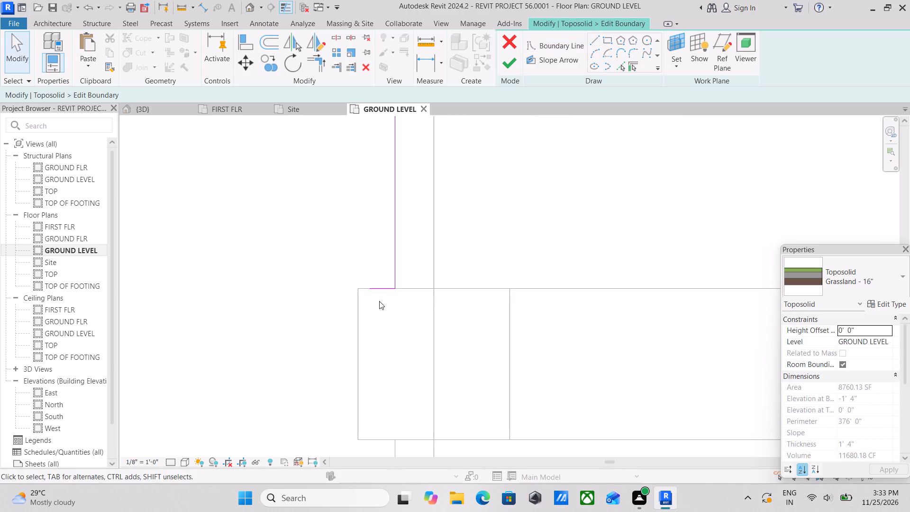
{"action": "left_click", "coordinate": [377, 288]}
{"action": "scroll", "coordinate": [363, 288], "scroll_direction": "up", "scroll_amount": 3}
{"action": "left_click_drag", "start_coordinate": [371, 287], "coordinate": [367, 287]}
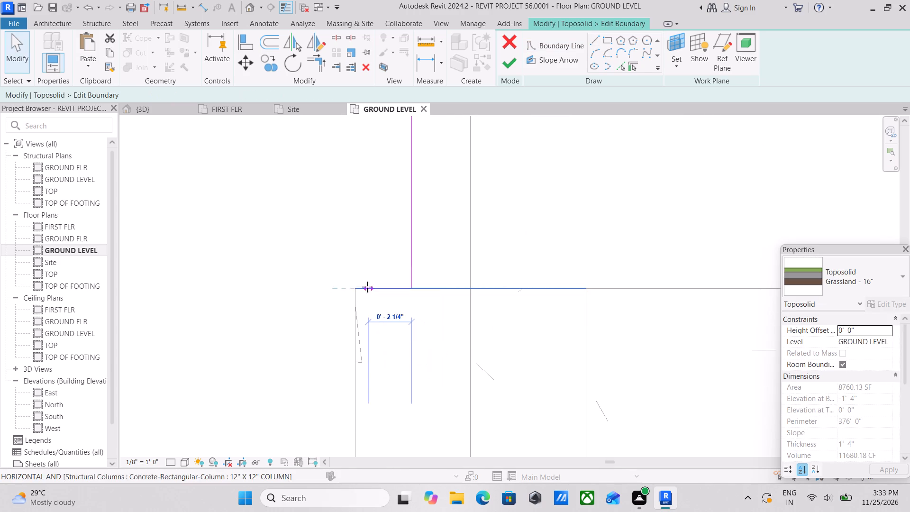
{"action": "left_click_drag", "start_coordinate": [367, 287], "coordinate": [358, 287]}
{"action": "key", "text": "Escape"}
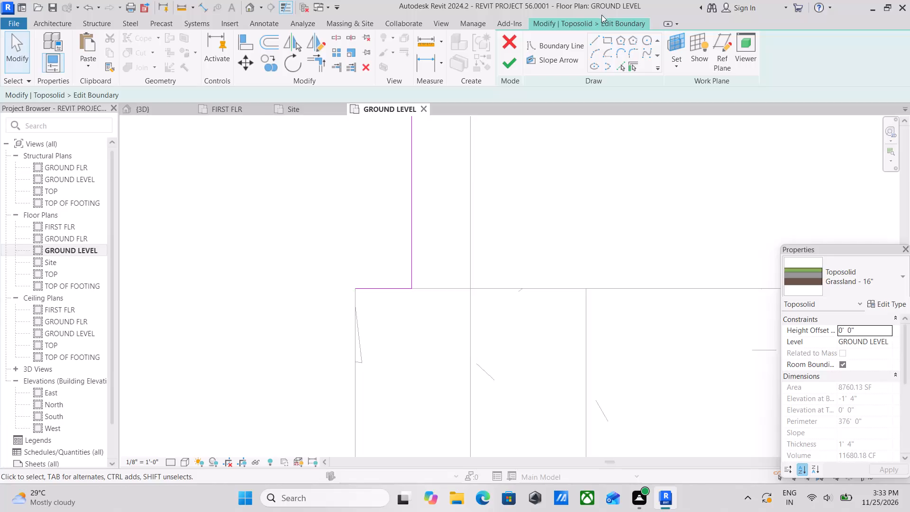
Draw a 1'-0" boundary line along the front column's outer face and a short line along its lower edge back to the slab edge.
{"action": "left_click", "coordinate": [591, 37]}
{"action": "left_click", "coordinate": [353, 289]}
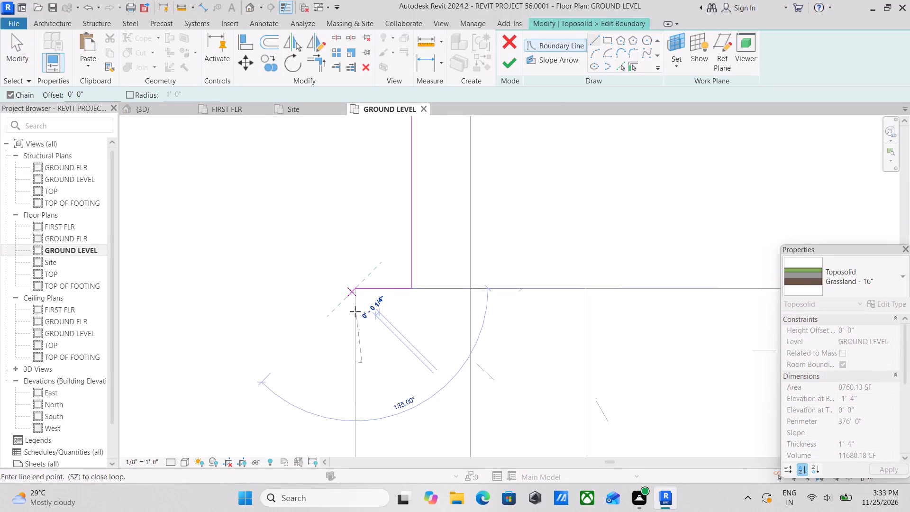
{"action": "middle_click_drag", "start_coordinate": [357, 315], "coordinate": [361, 111]}
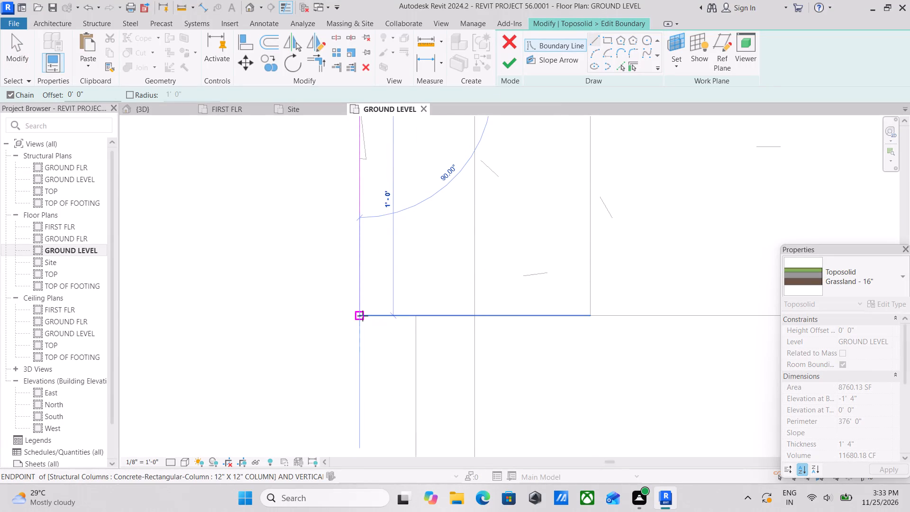
{"action": "scroll", "coordinate": [363, 316], "scroll_direction": "down", "scroll_amount": 4}
{"action": "middle_click_drag", "start_coordinate": [363, 316], "coordinate": [381, 180]}
{"action": "scroll", "coordinate": [381, 180], "scroll_direction": "down", "scroll_amount": 9}
{"action": "scroll", "coordinate": [381, 180], "scroll_direction": "up", "scroll_amount": 5}
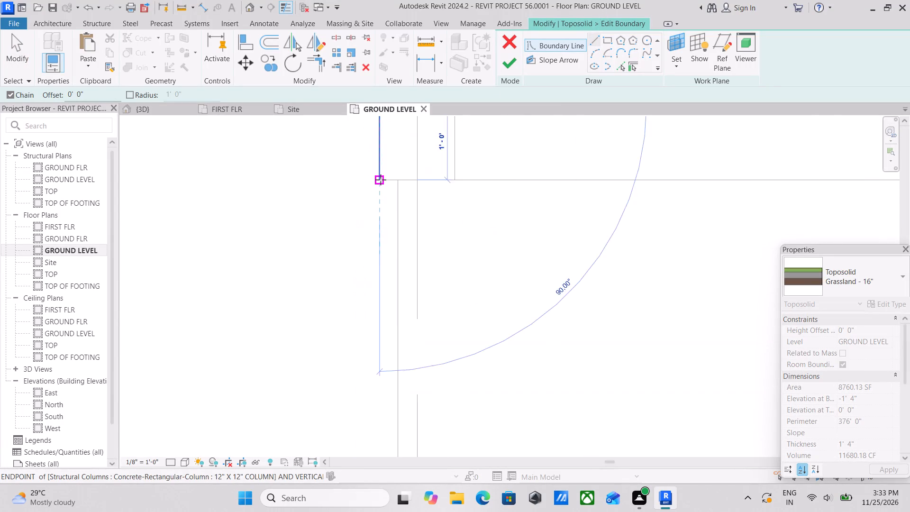
{"action": "scroll", "coordinate": [381, 180], "scroll_direction": "up", "scroll_amount": 9}
{"action": "left_click", "coordinate": [375, 177]}
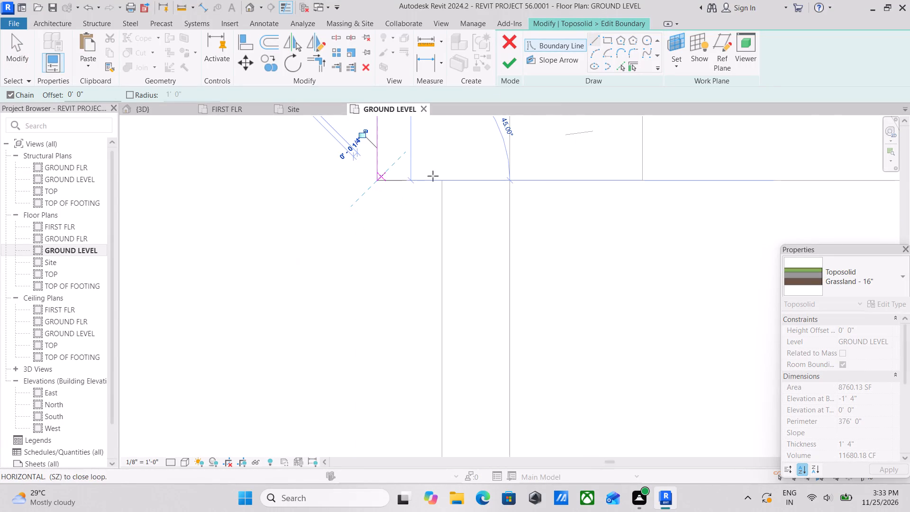
{"action": "left_click", "coordinate": [441, 182]}
Draw the boundary line along the slab edge from the front column to the front corner, joining the existing front boundary line.
{"action": "middle_click_drag", "start_coordinate": [440, 263], "coordinate": [435, 233]}
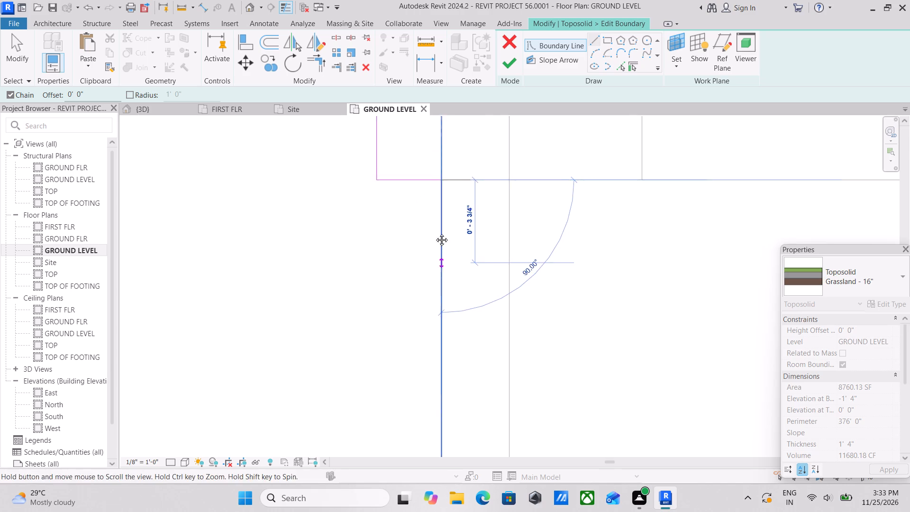
{"action": "middle_click_drag", "start_coordinate": [435, 233], "coordinate": [439, 103]}
{"action": "scroll", "coordinate": [423, 236], "scroll_direction": "down", "scroll_amount": 5}
{"action": "middle_click_drag", "start_coordinate": [422, 238], "coordinate": [436, 86]}
{"action": "scroll", "coordinate": [413, 276], "scroll_direction": "down", "scroll_amount": 2}
{"action": "middle_click_drag", "start_coordinate": [413, 276], "coordinate": [403, 164]}
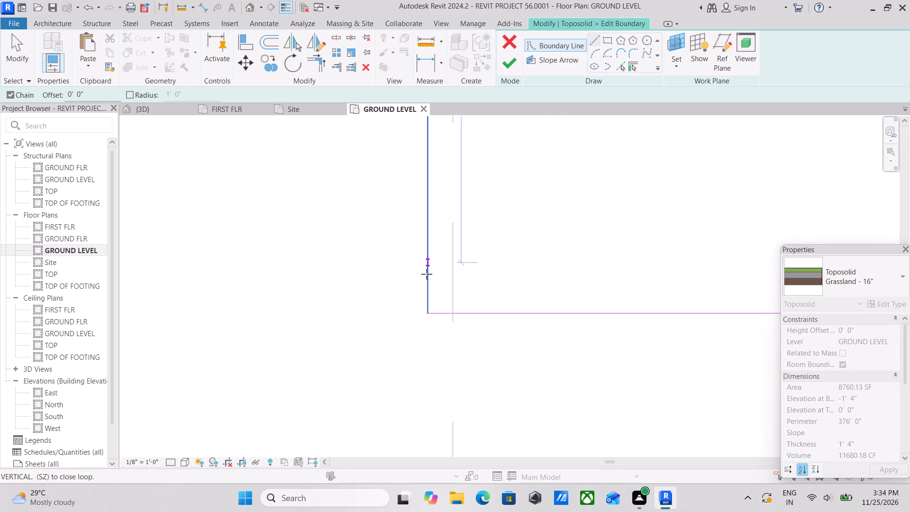
{"action": "left_click", "coordinate": [429, 313]}
{"action": "key", "text": "Escape"}
{"action": "scroll", "coordinate": [433, 252], "scroll_direction": "down", "scroll_amount": 5}
{"action": "key", "text": "Escape"}
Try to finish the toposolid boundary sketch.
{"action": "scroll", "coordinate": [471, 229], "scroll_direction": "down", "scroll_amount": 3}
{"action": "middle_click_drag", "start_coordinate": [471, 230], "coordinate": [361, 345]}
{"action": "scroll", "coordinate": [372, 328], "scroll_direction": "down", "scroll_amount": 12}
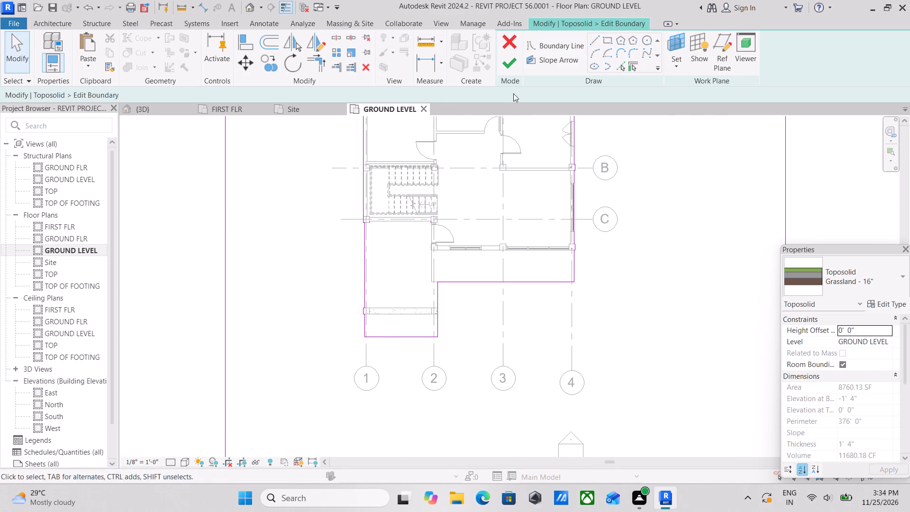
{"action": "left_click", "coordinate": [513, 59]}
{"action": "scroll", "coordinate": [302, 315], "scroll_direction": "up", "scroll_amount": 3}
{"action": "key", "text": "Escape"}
Delete the leftover short boundary line on the inner face of the stair corner column.
{"action": "scroll", "coordinate": [418, 223], "scroll_direction": "up", "scroll_amount": 1}
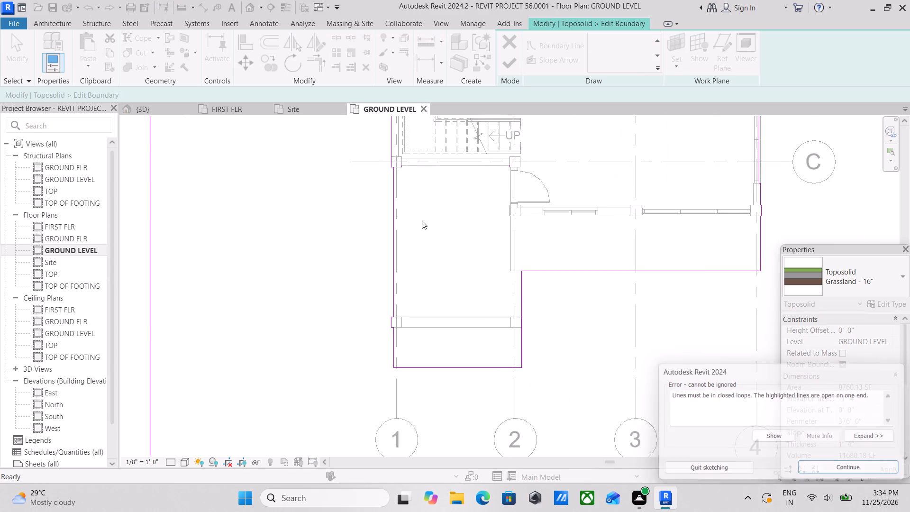
{"action": "scroll", "coordinate": [422, 220], "scroll_direction": "up", "scroll_amount": 1}
{"action": "middle_click_drag", "start_coordinate": [419, 229], "coordinate": [373, 396]}
{"action": "scroll", "coordinate": [399, 311], "scroll_direction": "up", "scroll_amount": 19}
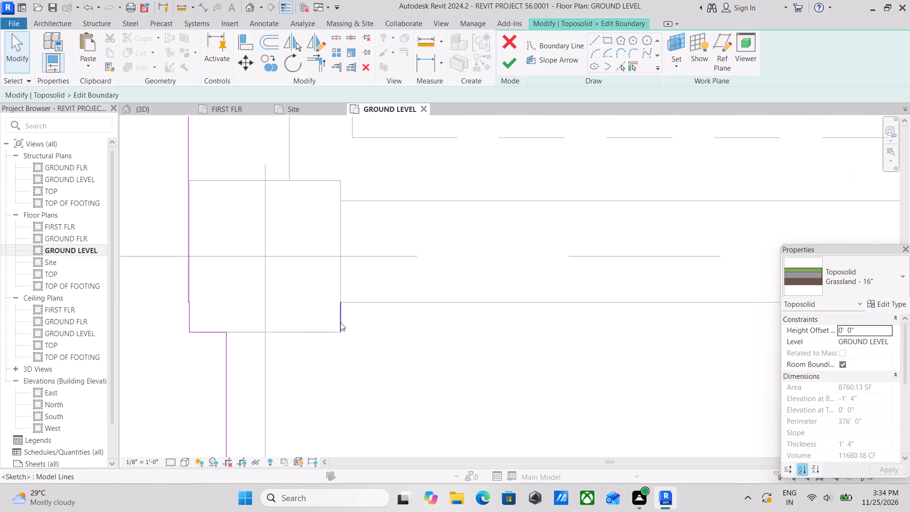
{"action": "left_click", "coordinate": [340, 322]}
{"action": "right_click", "coordinate": [340, 322]}
{"action": "left_click", "coordinate": [394, 323]}
{"action": "scroll", "coordinate": [424, 304], "scroll_direction": "down", "scroll_amount": 2}
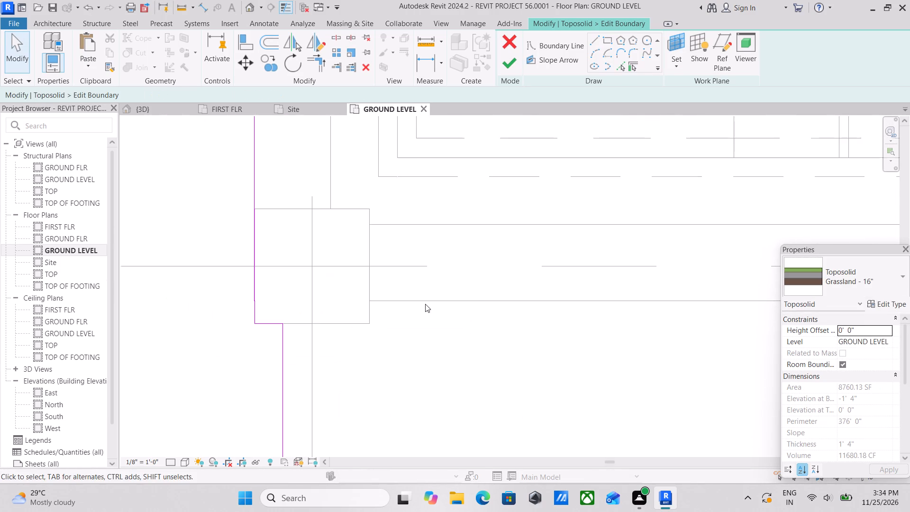
Delete the two short leftover boundary lines at the corner of the column beside the entrance door below the stair.
{"action": "scroll", "coordinate": [425, 304], "scroll_direction": "down", "scroll_amount": 2}
{"action": "middle_click_drag", "start_coordinate": [524, 312], "coordinate": [131, 313]}
{"action": "middle_click_drag", "start_coordinate": [777, 332], "coordinate": [447, 328]}
{"action": "middle_click_drag", "start_coordinate": [671, 333], "coordinate": [434, 326]}
{"action": "scroll", "coordinate": [459, 300], "scroll_direction": "up", "scroll_amount": 3}
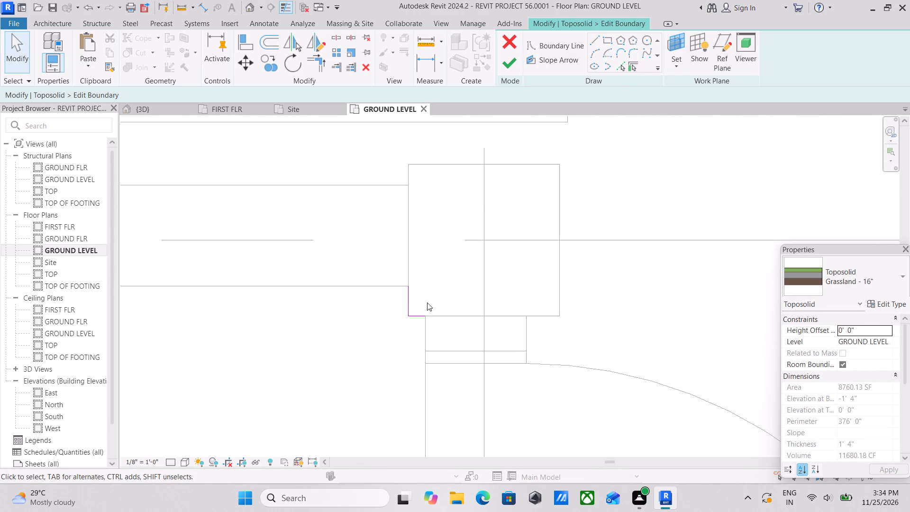
{"action": "left_click", "coordinate": [411, 301]}
{"action": "right_click", "coordinate": [411, 301]}
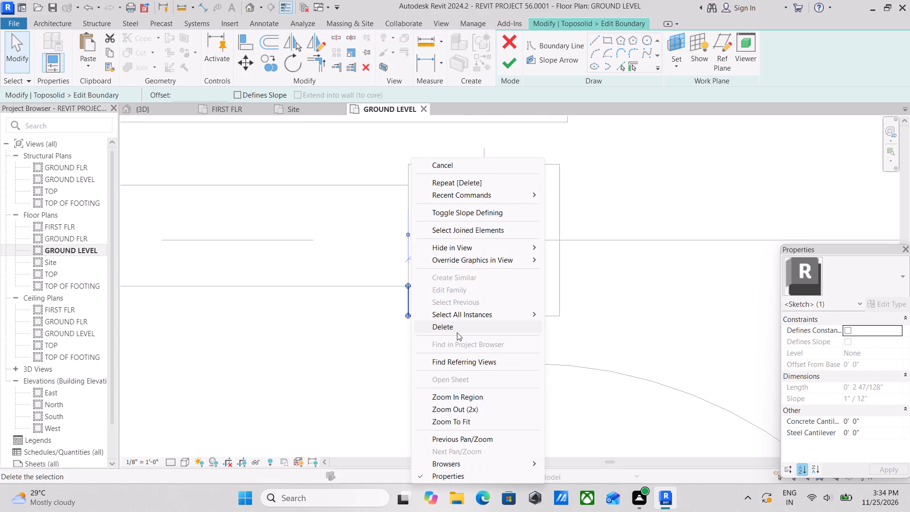
{"action": "left_click", "coordinate": [457, 332]}
{"action": "scroll", "coordinate": [435, 332], "scroll_direction": "up", "scroll_amount": 7}
{"action": "left_click", "coordinate": [396, 301]}
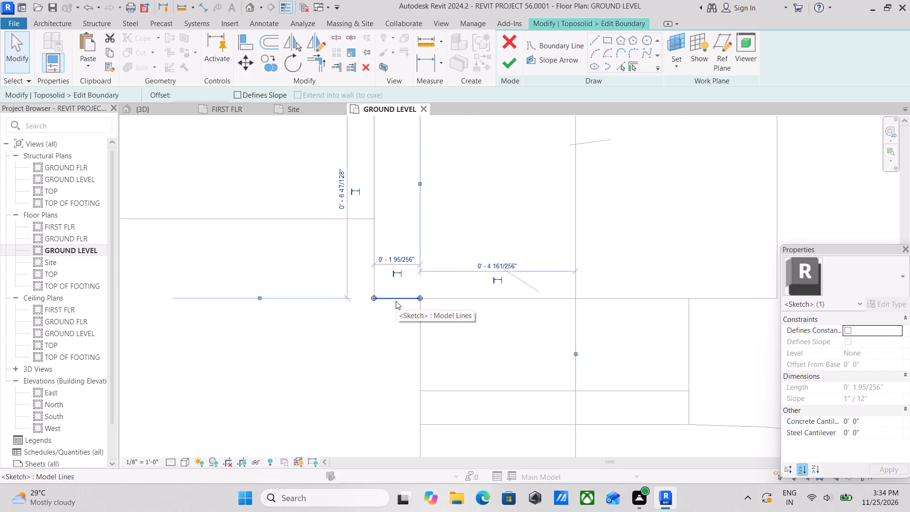
{"action": "right_click", "coordinate": [396, 301]}
{"action": "left_click", "coordinate": [425, 332]}
Finish the toposolid boundary sketch with the opening around the house footprint.
{"action": "scroll", "coordinate": [425, 332], "scroll_direction": "down", "scroll_amount": 17}
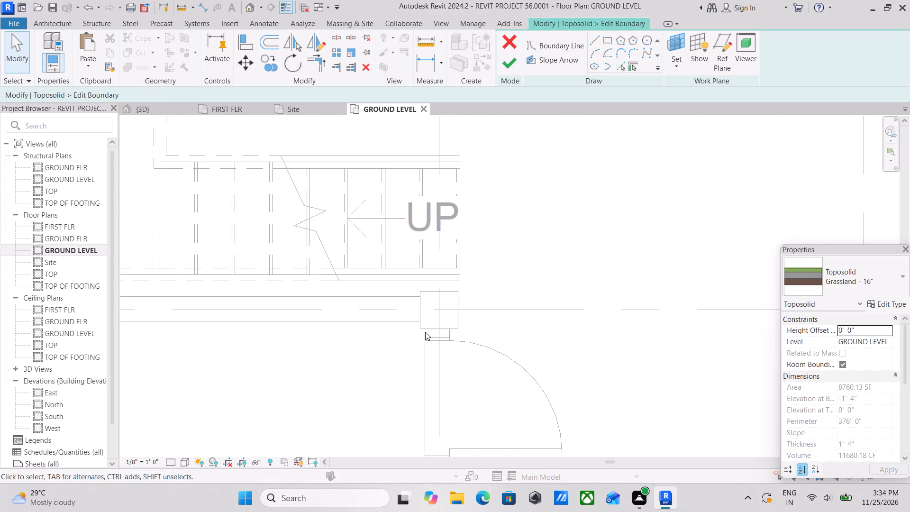
{"action": "scroll", "coordinate": [425, 332], "scroll_direction": "down", "scroll_amount": 11}
{"action": "middle_click_drag", "start_coordinate": [425, 332], "coordinate": [489, 256]}
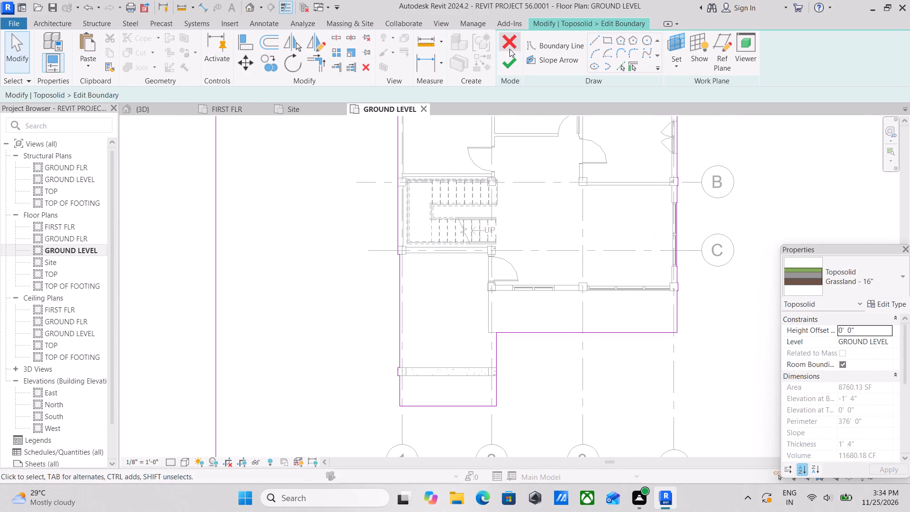
{"action": "left_click", "coordinate": [508, 53]}
{"action": "scroll", "coordinate": [510, 228], "scroll_direction": "down", "scroll_amount": 5}
{"action": "key", "text": "Escape"}
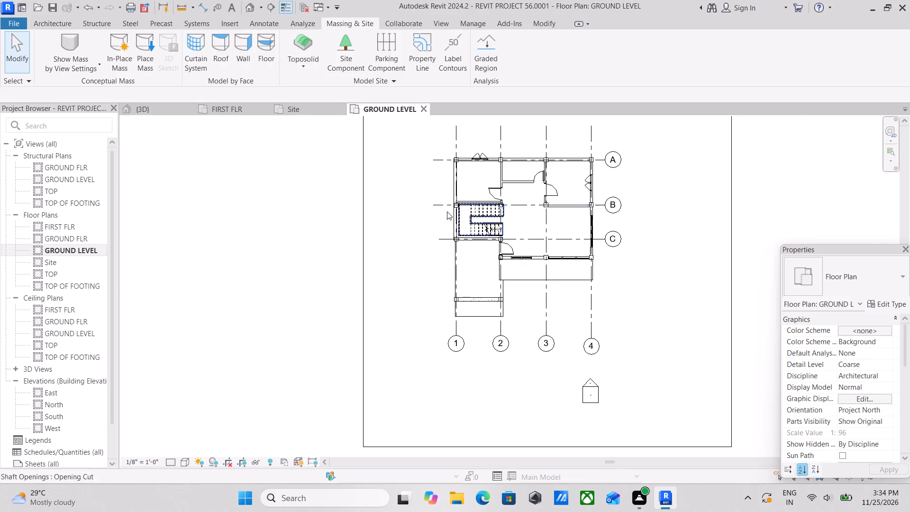
Examine in 3D how the toposolid meets the base of the house along the porch, front slab and side walls.
{"action": "left_click", "coordinate": [146, 104]}
{"action": "scroll", "coordinate": [617, 314], "scroll_direction": "up", "scroll_amount": 1}
{"action": "key", "text": "Escape"}
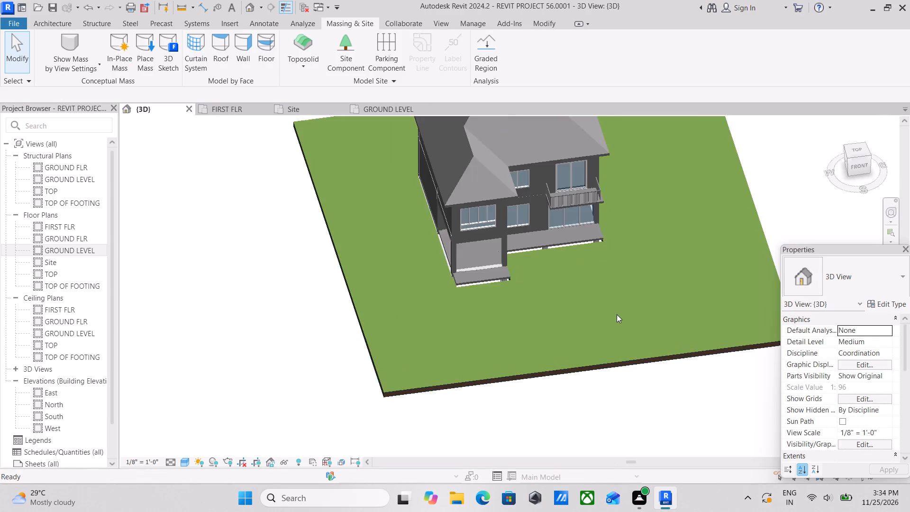
{"action": "scroll", "coordinate": [548, 302], "scroll_direction": "up", "scroll_amount": 11}
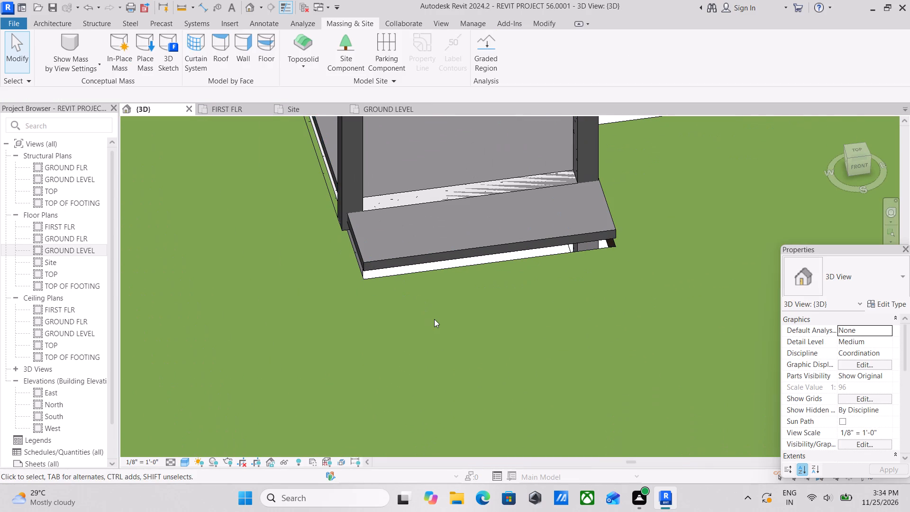
{"action": "middle_click_drag", "start_coordinate": [440, 301], "coordinate": [509, 238], "text": "shift"}
{"action": "middle_click_drag", "start_coordinate": [518, 243], "coordinate": [403, 450]}
{"action": "middle_click_drag", "start_coordinate": [491, 359], "coordinate": [543, 352], "text": "shift"}
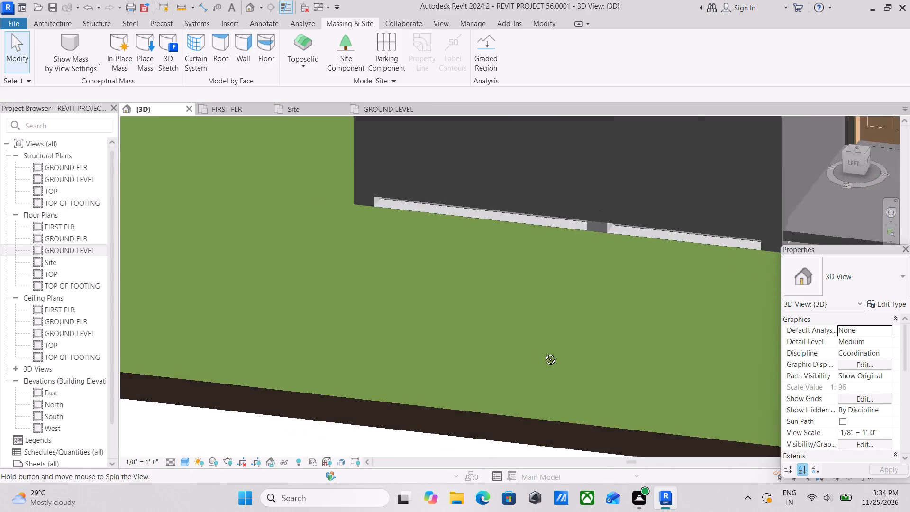
{"action": "middle_click_drag", "start_coordinate": [543, 352], "coordinate": [559, 353], "text": "shift"}
{"action": "middle_click_drag", "start_coordinate": [555, 333], "coordinate": [336, 414]}
{"action": "middle_click_drag", "start_coordinate": [380, 329], "coordinate": [249, 296], "text": "shift"}
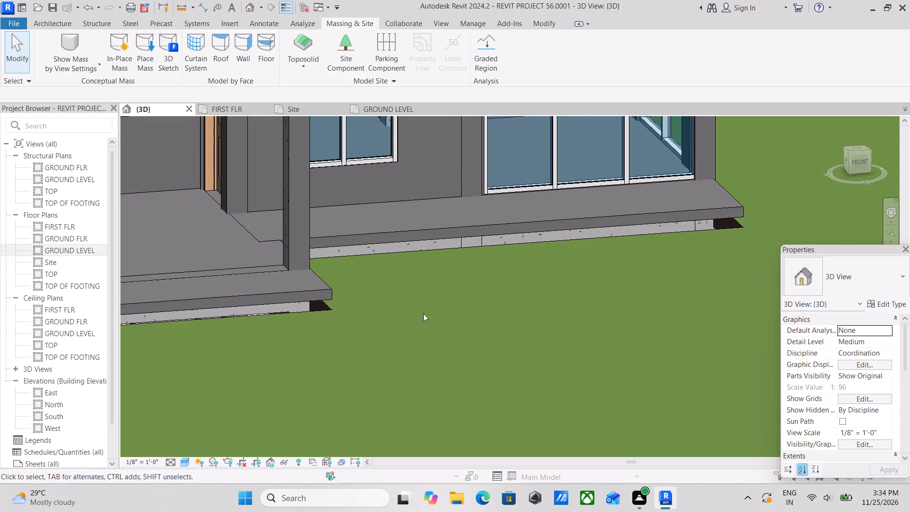
{"action": "middle_click_drag", "start_coordinate": [616, 242], "coordinate": [566, 228], "text": "shift"}
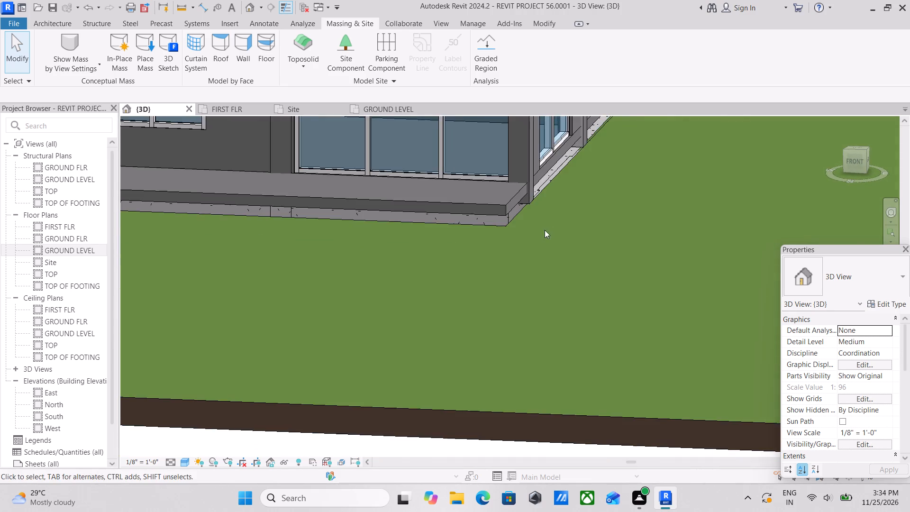
{"action": "middle_click_drag", "start_coordinate": [545, 230], "coordinate": [490, 346]}
{"action": "scroll", "coordinate": [518, 276], "scroll_direction": "up", "scroll_amount": 3}
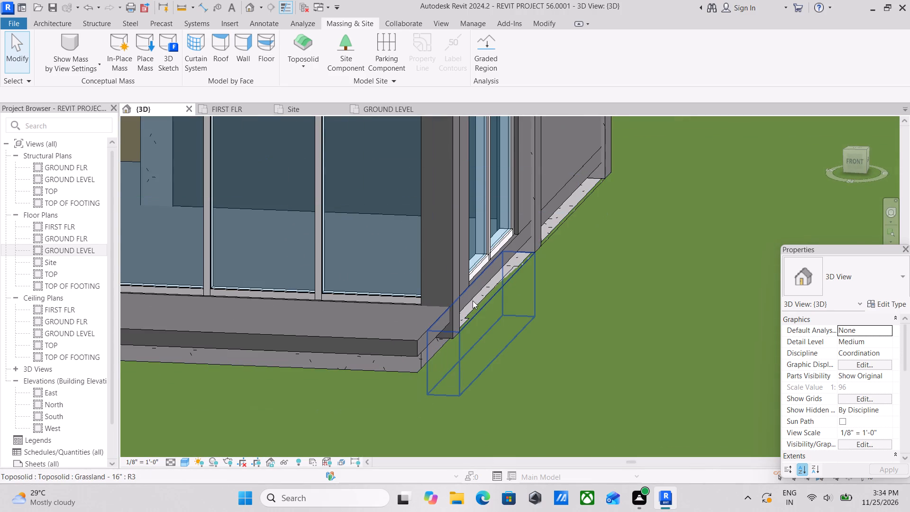
{"action": "left_click", "coordinate": [471, 301]}
{"action": "key", "text": "Escape"}
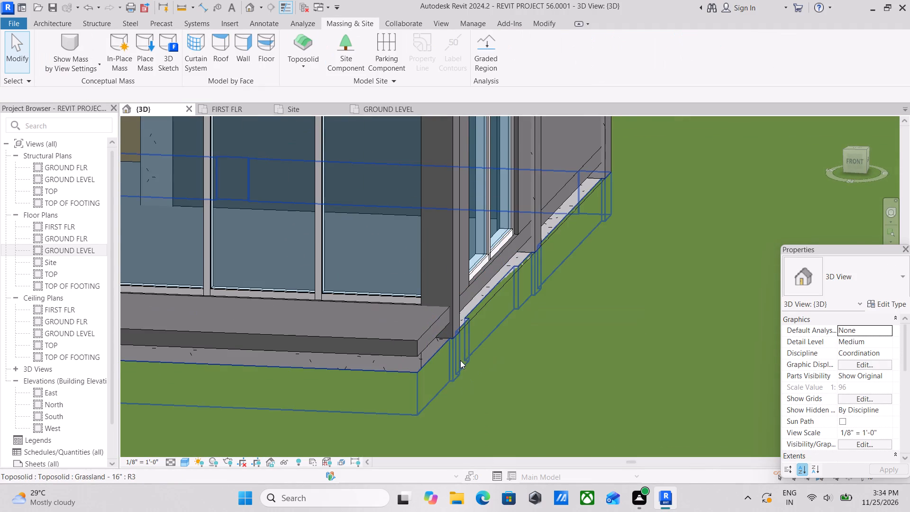
{"action": "middle_click_drag", "start_coordinate": [460, 360], "coordinate": [499, 359]}
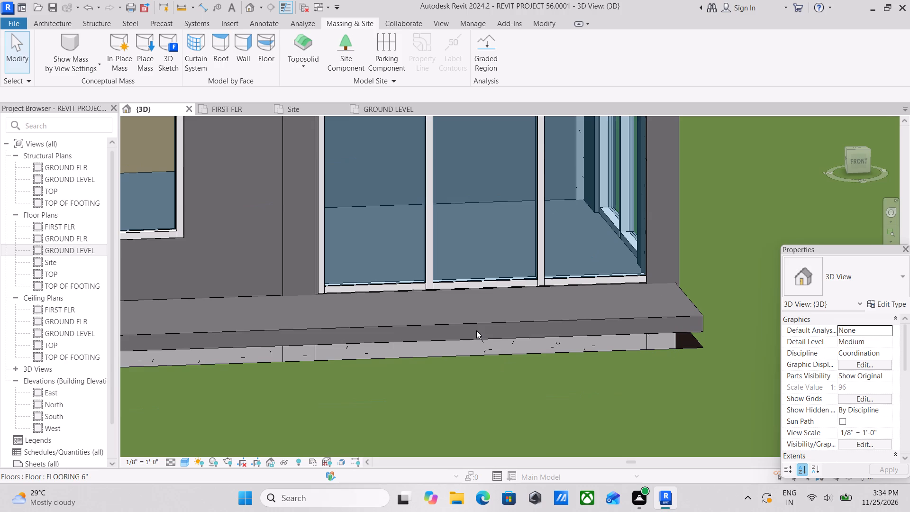
Duplicate the type of the floor slab in front of the large front windows as FLOORING 1'.
{"action": "left_click", "coordinate": [456, 322]}
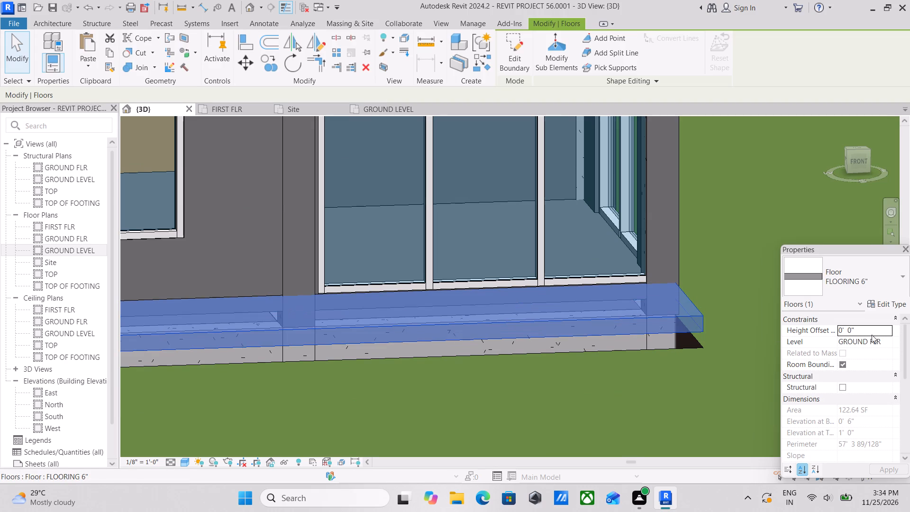
{"action": "left_click", "coordinate": [893, 303]}
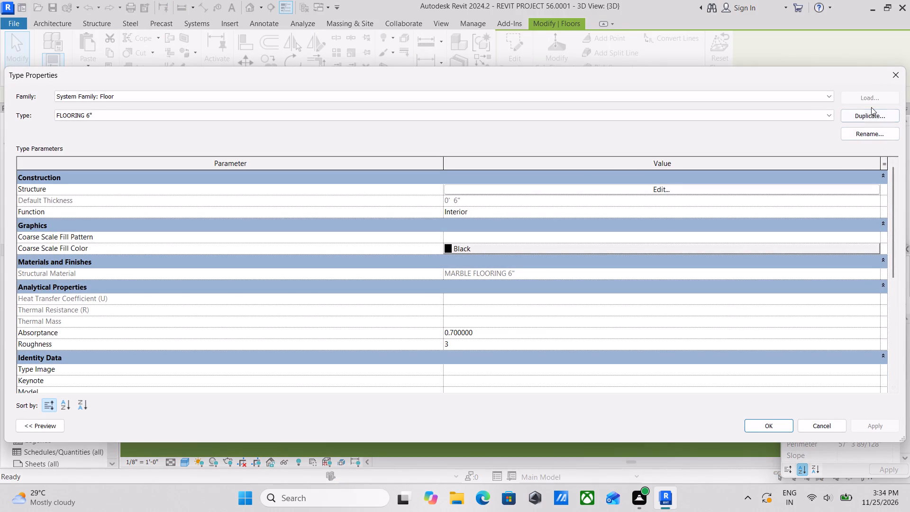
{"action": "left_click", "coordinate": [870, 114]}
{"action": "left_click", "coordinate": [464, 251]}
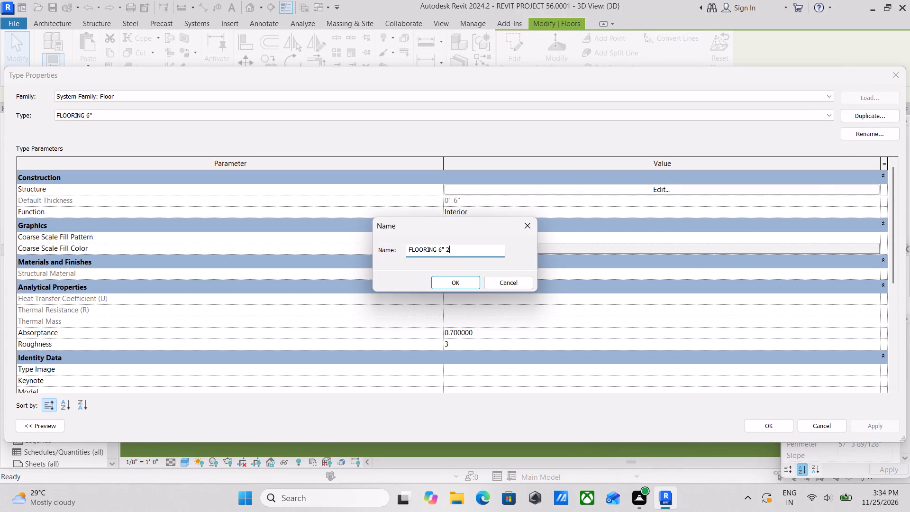
{"action": "left_click_drag", "start_coordinate": [464, 251], "coordinate": [440, 251]}
{"action": "type", "text": "1'"}
{"action": "key", "text": "Return"}
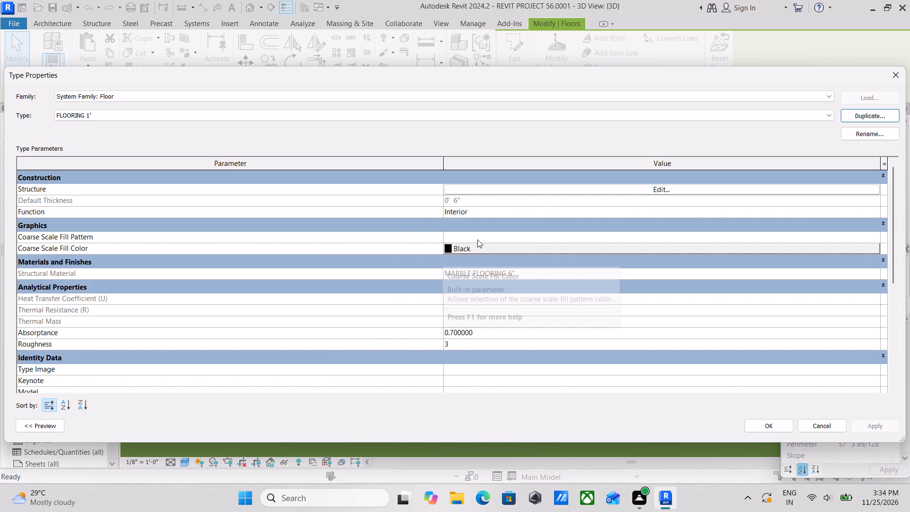
Set the structure layer thickness of the FLOORING 1' type to 1' and apply it to the front slab.
{"action": "left_click", "coordinate": [644, 192]}
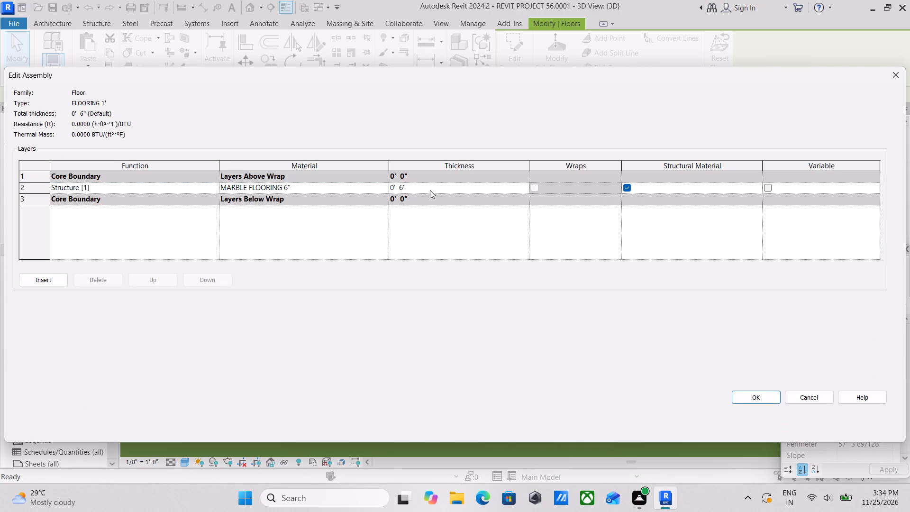
{"action": "left_click", "coordinate": [431, 186]}
{"action": "type", "text": "1'"}
{"action": "key", "text": "Return"}
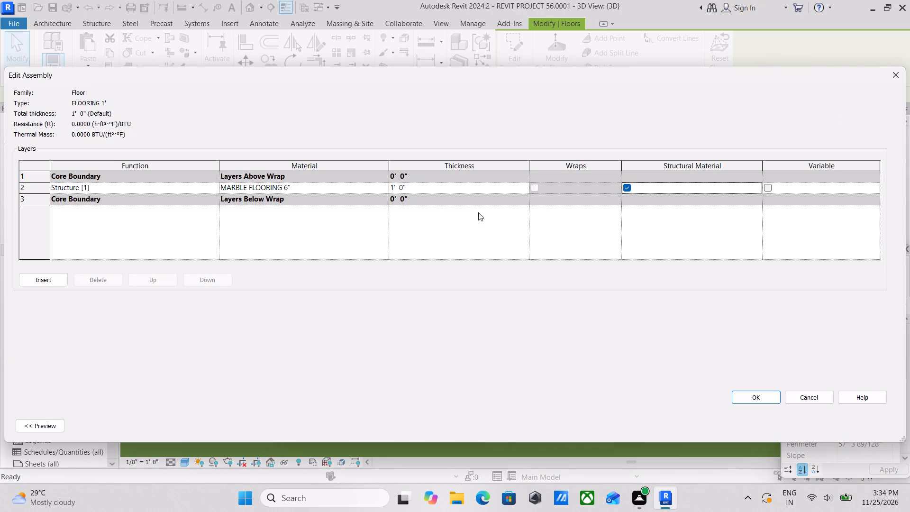
{"action": "left_click", "coordinate": [752, 398]}
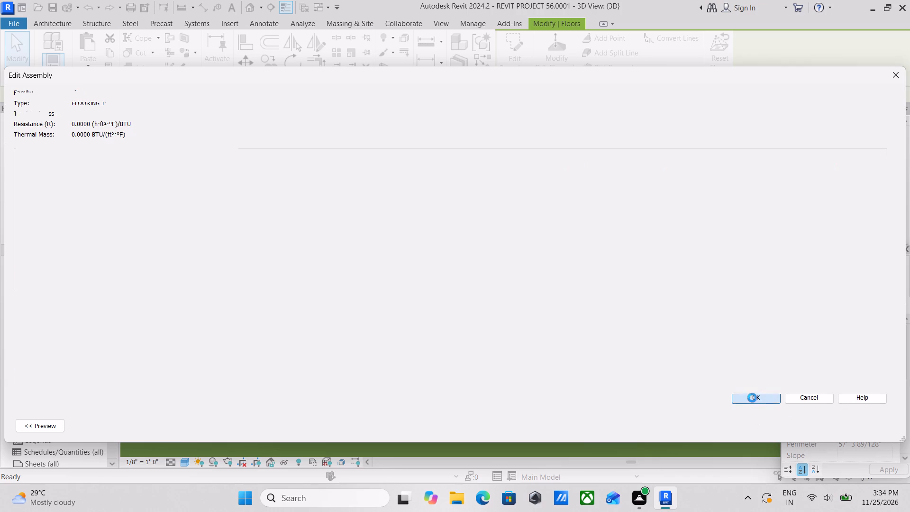
{"action": "left_click", "coordinate": [882, 423]}
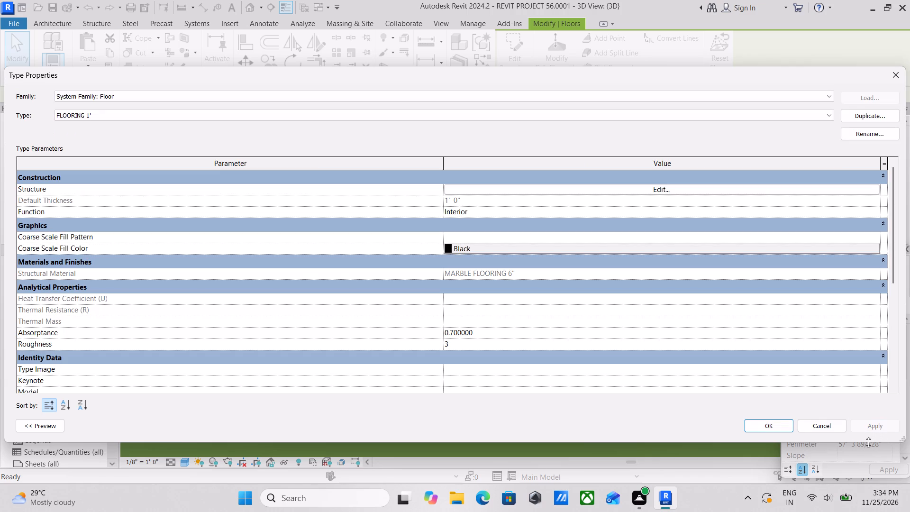
{"action": "left_click", "coordinate": [746, 424]}
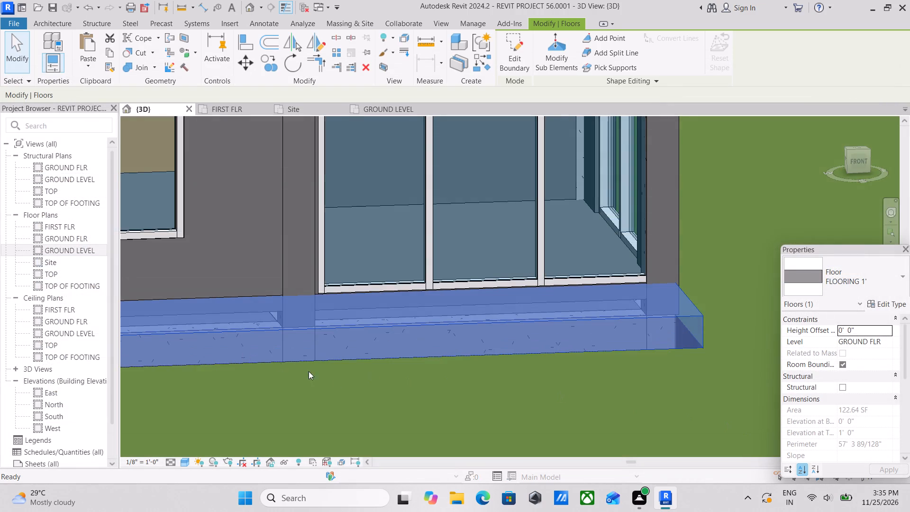
{"action": "scroll", "coordinate": [449, 414], "scroll_direction": "down", "scroll_amount": 3}
{"action": "key", "text": "Escape"}
Change the main interior ground floor slab to the FLOORING 1' type.
{"action": "scroll", "coordinate": [459, 412], "scroll_direction": "down", "scroll_amount": 5}
{"action": "middle_click_drag", "start_coordinate": [459, 420], "coordinate": [570, 410]}
{"action": "scroll", "coordinate": [528, 418], "scroll_direction": "down", "scroll_amount": 1}
{"action": "middle_click_drag", "start_coordinate": [461, 403], "coordinate": [473, 416], "text": "shift"}
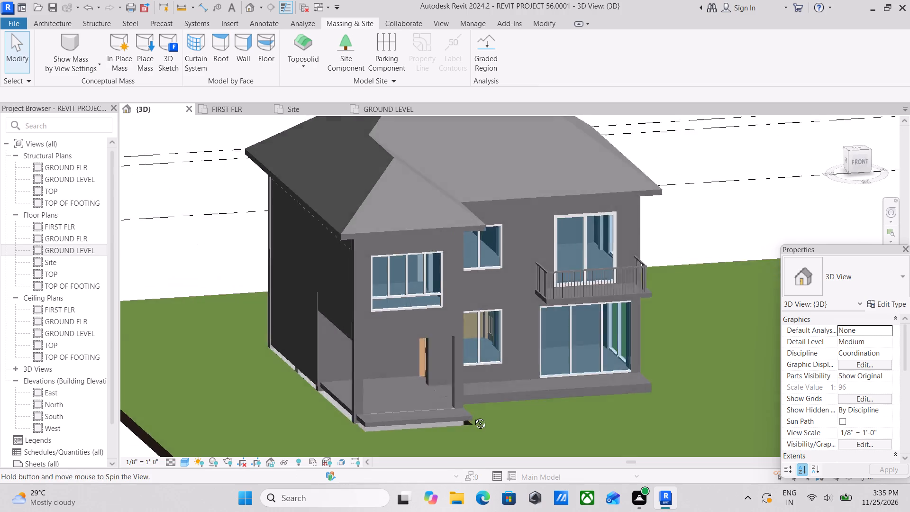
{"action": "middle_click_drag", "start_coordinate": [473, 416], "coordinate": [482, 429], "text": "shift"}
{"action": "middle_click_drag", "start_coordinate": [482, 429], "coordinate": [576, 421], "text": "shift"}
{"action": "scroll", "coordinate": [530, 412], "scroll_direction": "up", "scroll_amount": 9}
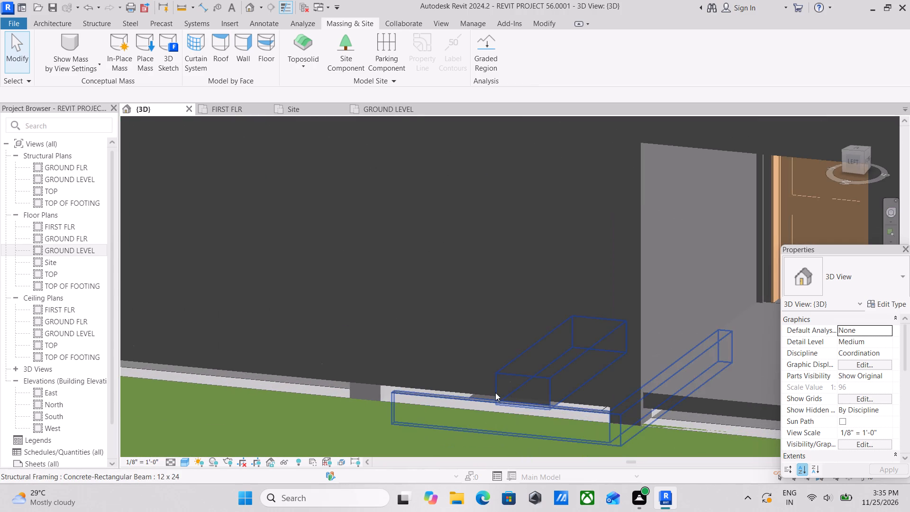
{"action": "left_click", "coordinate": [495, 393]}
{"action": "scroll", "coordinate": [495, 393], "scroll_direction": "down", "scroll_amount": 3}
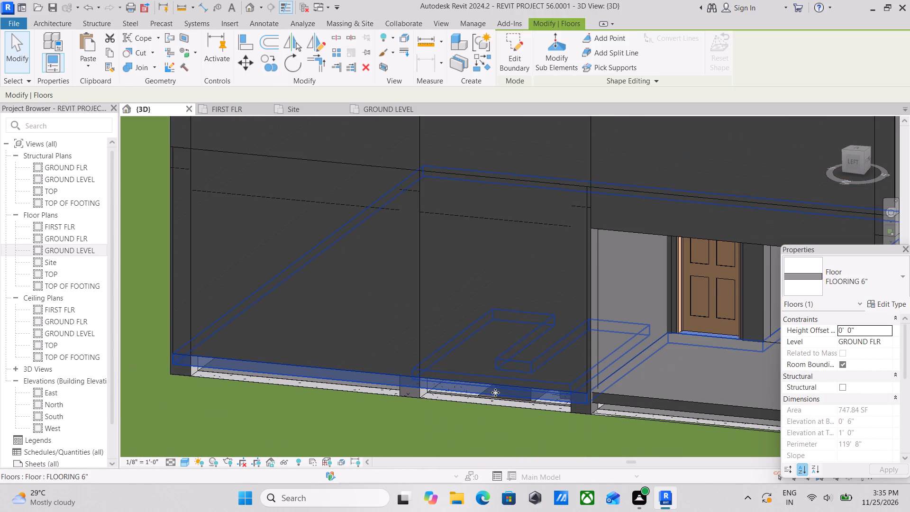
{"action": "left_click", "coordinate": [879, 285]}
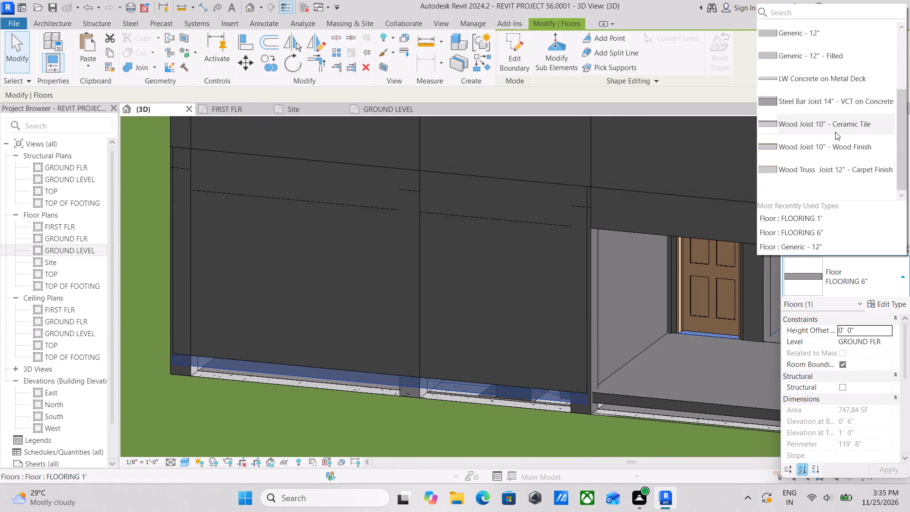
{"action": "left_click", "coordinate": [804, 222]}
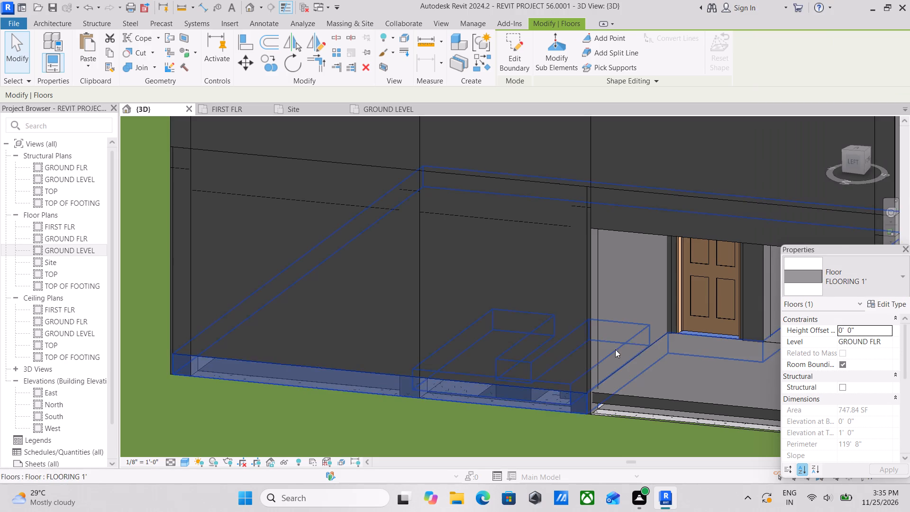
{"action": "middle_click_drag", "start_coordinate": [614, 349], "coordinate": [535, 327]}
{"action": "key", "text": "Escape"}
Change the entrance porch floor slab to the FLOORING 1' type.
{"action": "scroll", "coordinate": [583, 350], "scroll_direction": "down", "scroll_amount": 3}
{"action": "middle_click_drag", "start_coordinate": [598, 380], "coordinate": [545, 369]}
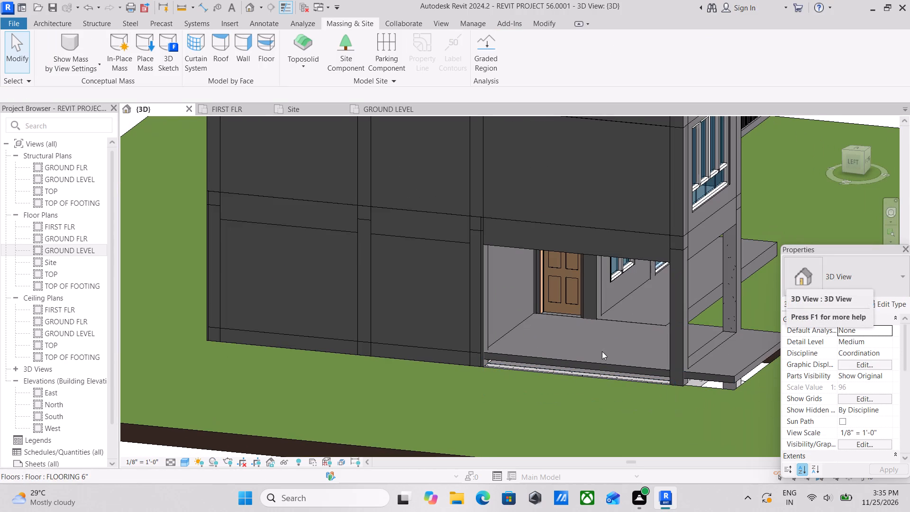
{"action": "middle_click_drag", "start_coordinate": [592, 367], "coordinate": [462, 377]}
{"action": "scroll", "coordinate": [462, 377], "scroll_direction": "up", "scroll_amount": 1}
{"action": "scroll", "coordinate": [626, 366], "scroll_direction": "up", "scroll_amount": 3}
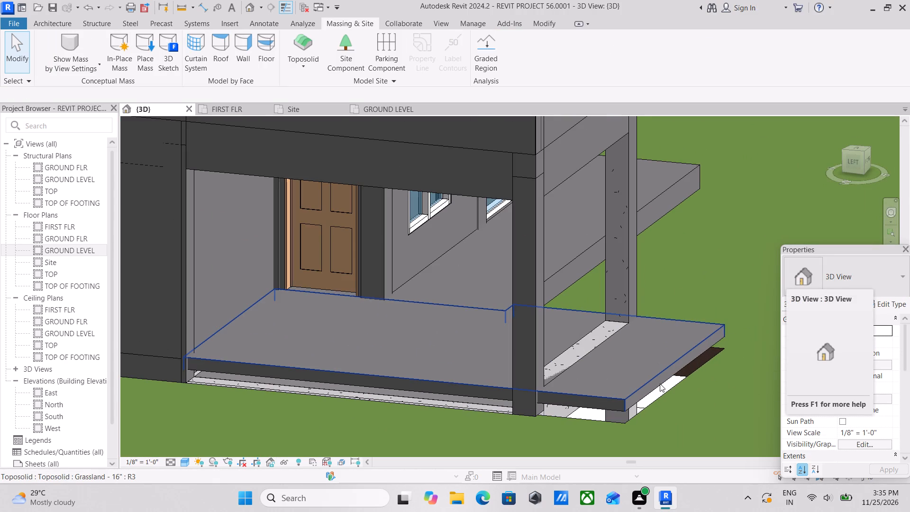
{"action": "left_click", "coordinate": [655, 381]}
{"action": "left_click", "coordinate": [880, 293]}
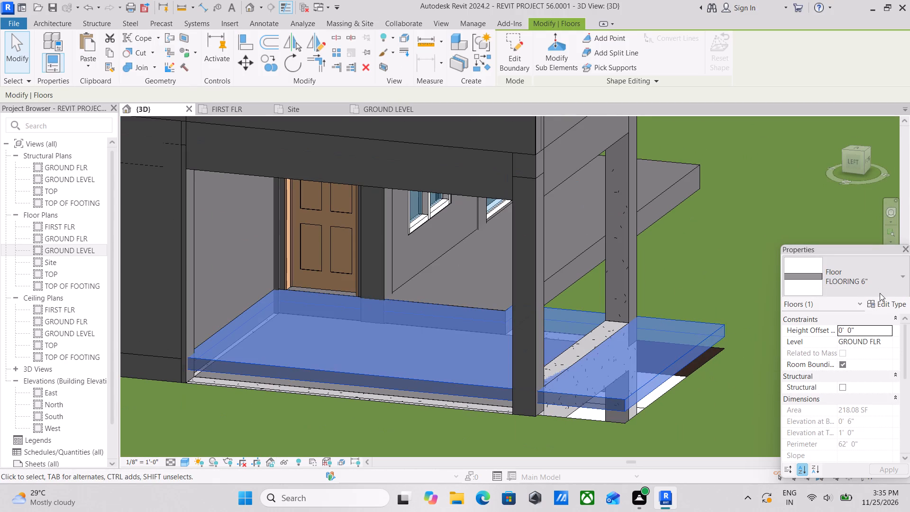
{"action": "scroll", "coordinate": [789, 58], "scroll_direction": "up", "scroll_amount": 1}
{"action": "scroll", "coordinate": [798, 114], "scroll_direction": "up", "scroll_amount": 3}
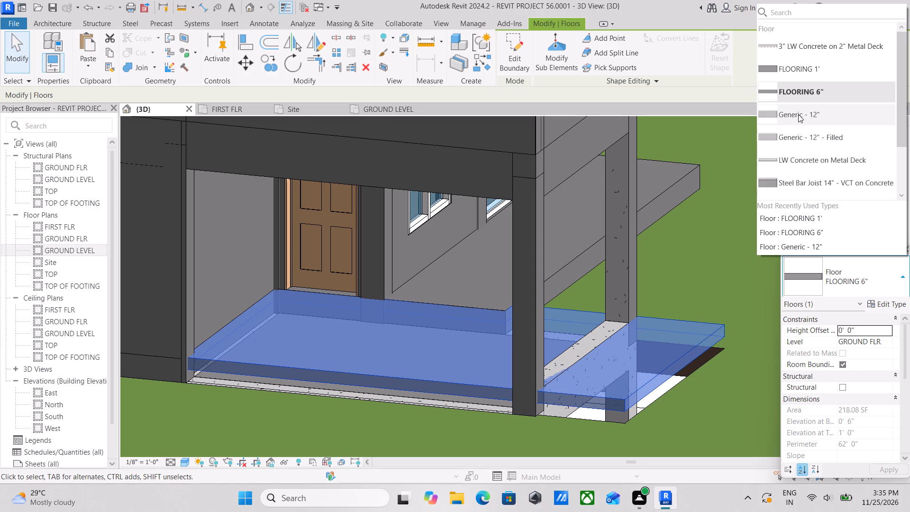
{"action": "left_click", "coordinate": [812, 76]}
{"action": "key", "text": "Escape"}
Inspect the base of the house on all sides where the FLOORING 1' slabs meet the grassland toposolid.
{"action": "scroll", "coordinate": [694, 313], "scroll_direction": "down", "scroll_amount": 1}
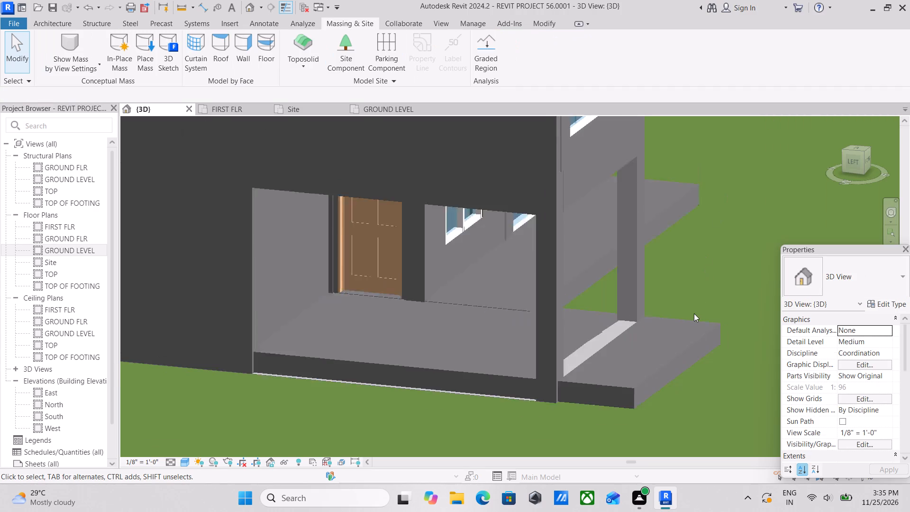
{"action": "scroll", "coordinate": [694, 313], "scroll_direction": "down", "scroll_amount": 1}
{"action": "middle_click_drag", "start_coordinate": [699, 288], "coordinate": [580, 316], "text": "shift"}
{"action": "scroll", "coordinate": [562, 306], "scroll_direction": "down", "scroll_amount": 1}
{"action": "middle_click_drag", "start_coordinate": [562, 306], "coordinate": [769, 271]}
{"action": "middle_click_drag", "start_coordinate": [752, 278], "coordinate": [601, 273], "text": "shift"}
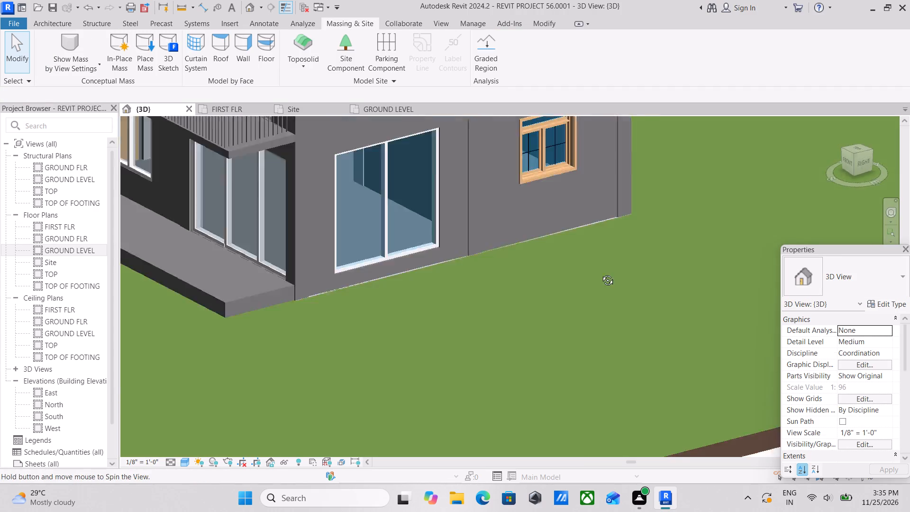
{"action": "middle_click_drag", "start_coordinate": [601, 273], "coordinate": [591, 270], "text": "shift"}
{"action": "middle_click_drag", "start_coordinate": [567, 256], "coordinate": [529, 298]}
{"action": "scroll", "coordinate": [523, 279], "scroll_direction": "up", "scroll_amount": 6}
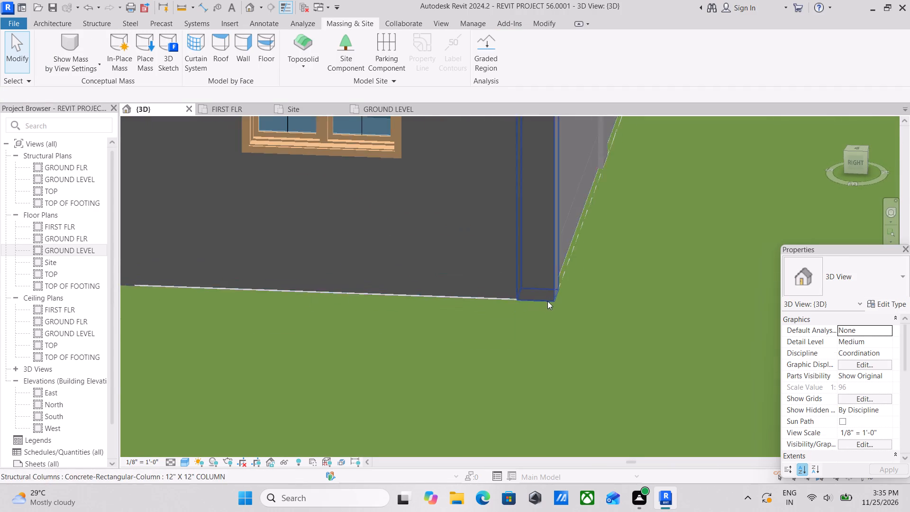
{"action": "left_click", "coordinate": [460, 293]}
{"action": "key", "text": "Escape"}
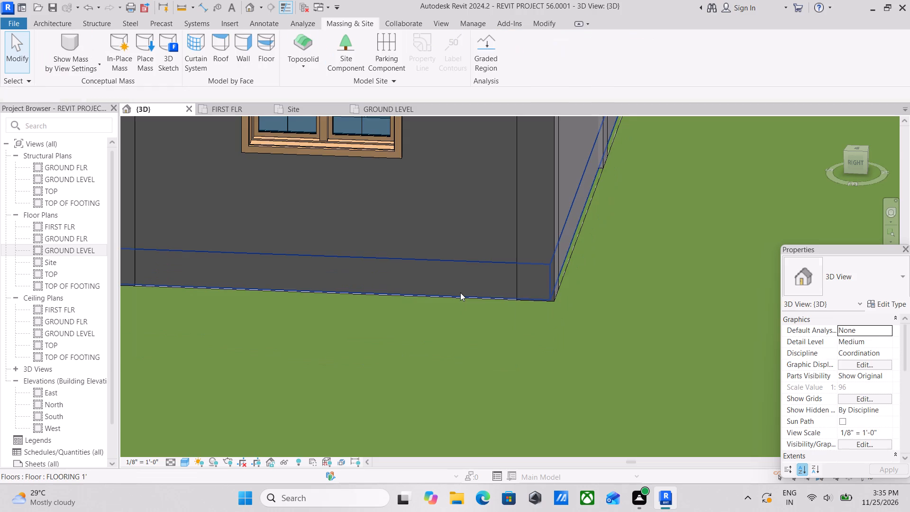
{"action": "scroll", "coordinate": [460, 293], "scroll_direction": "down", "scroll_amount": 8}
{"action": "key", "text": "Escape"}
{"action": "scroll", "coordinate": [398, 314], "scroll_direction": "down", "scroll_amount": 3}
{"action": "middle_click_drag", "start_coordinate": [398, 314], "coordinate": [500, 307]}
{"action": "middle_click_drag", "start_coordinate": [403, 282], "coordinate": [582, 265]}
{"action": "middle_click_drag", "start_coordinate": [562, 298], "coordinate": [509, 273], "text": "shift"}
{"action": "middle_click_drag", "start_coordinate": [507, 273], "coordinate": [471, 292], "text": "shift"}
{"action": "middle_click_drag", "start_coordinate": [475, 292], "coordinate": [448, 274], "text": "shift"}
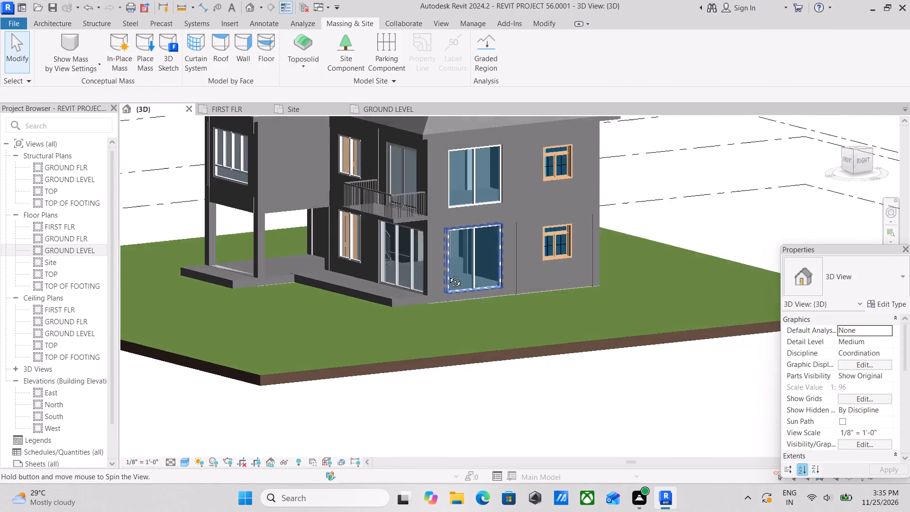
{"action": "middle_click_drag", "start_coordinate": [448, 274], "coordinate": [549, 293], "text": "shift"}
{"action": "scroll", "coordinate": [549, 293], "scroll_direction": "down", "scroll_amount": 1, "text": "shift"}
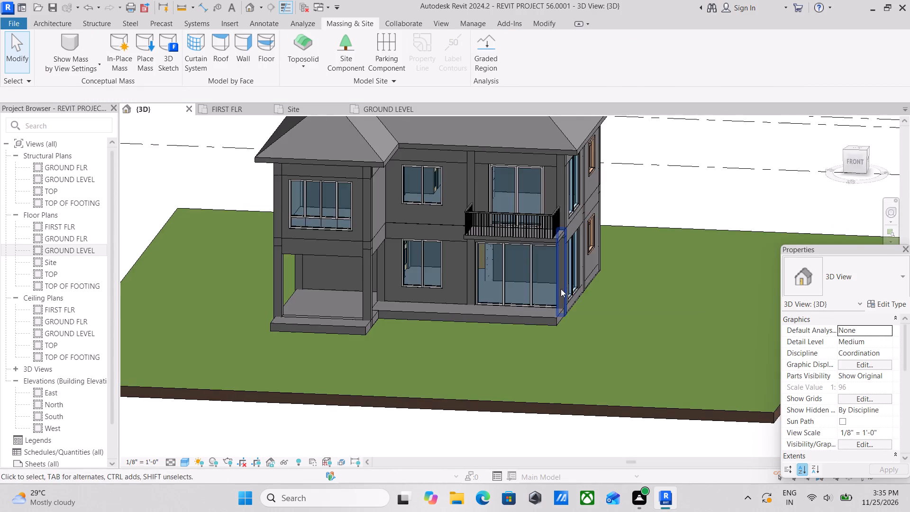
{"action": "middle_click_drag", "start_coordinate": [566, 287], "coordinate": [507, 314], "text": "shift"}
{"action": "middle_click_drag", "start_coordinate": [494, 311], "coordinate": [409, 312], "text": "shift"}
{"action": "middle_click_drag", "start_coordinate": [582, 282], "coordinate": [445, 291], "text": "shift"}
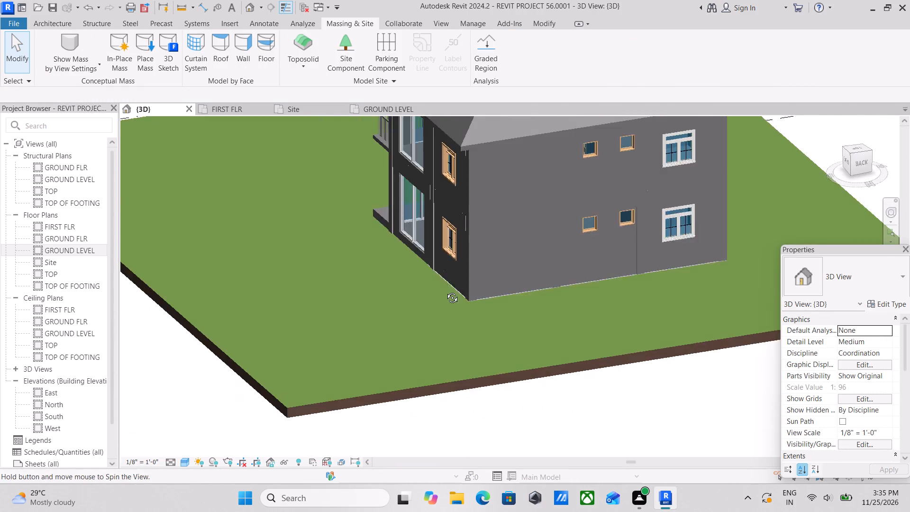
{"action": "middle_click_drag", "start_coordinate": [445, 291], "coordinate": [445, 290], "text": "shift"}
{"action": "middle_click_drag", "start_coordinate": [554, 286], "coordinate": [427, 283], "text": "shift"}
{"action": "middle_click_drag", "start_coordinate": [603, 329], "coordinate": [507, 310], "text": "shift"}
{"action": "middle_click_drag", "start_coordinate": [579, 314], "coordinate": [441, 280], "text": "shift"}
{"action": "middle_click_drag", "start_coordinate": [501, 283], "coordinate": [524, 312], "text": "shift"}
{"action": "scroll", "coordinate": [524, 312], "scroll_direction": "up", "scroll_amount": 2, "text": "shift"}
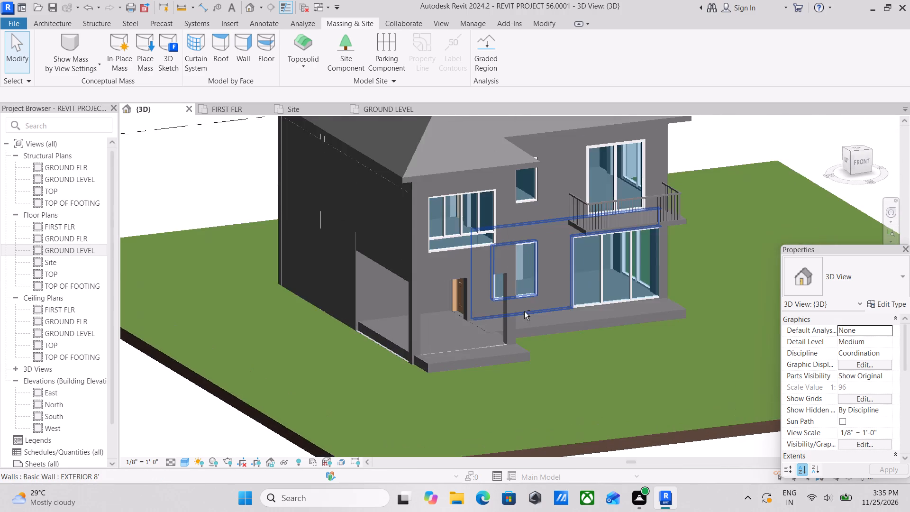
Examine the entrance porch slab, its columns and edge beams, and the balcony on the front facade.
{"action": "scroll", "coordinate": [524, 311], "scroll_direction": "down", "scroll_amount": 1, "text": "shift"}
{"action": "middle_click_drag", "start_coordinate": [524, 311], "coordinate": [467, 341], "text": "shift"}
{"action": "scroll", "coordinate": [467, 339], "scroll_direction": "up", "scroll_amount": 1, "text": "shift"}
{"action": "scroll", "coordinate": [473, 327], "scroll_direction": "down", "scroll_amount": 2}
{"action": "middle_click_drag", "start_coordinate": [473, 327], "coordinate": [570, 285]}
{"action": "scroll", "coordinate": [570, 285], "scroll_direction": "up", "scroll_amount": 1, "text": "shift"}
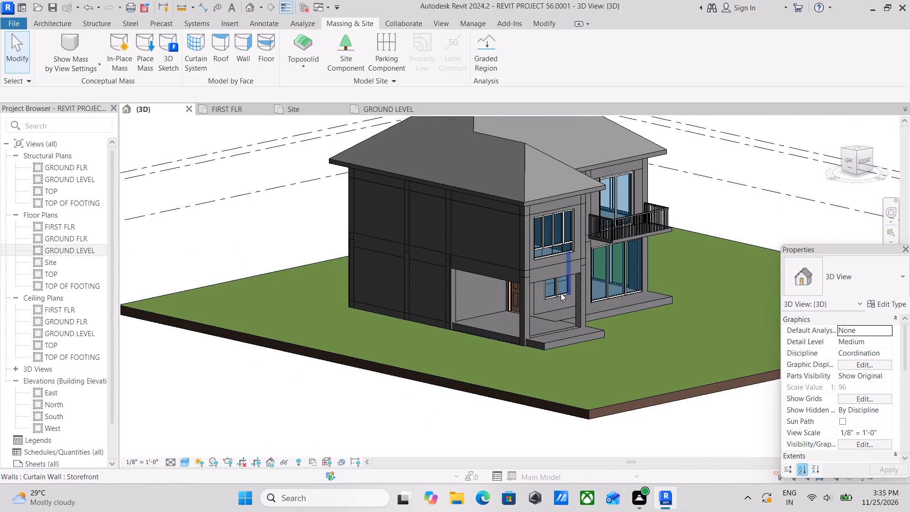
{"action": "middle_click_drag", "start_coordinate": [539, 332], "coordinate": [510, 317], "text": "shift"}
{"action": "scroll", "coordinate": [509, 315], "scroll_direction": "up", "scroll_amount": 3, "text": "shift"}
{"action": "middle_click", "coordinate": [510, 317]}
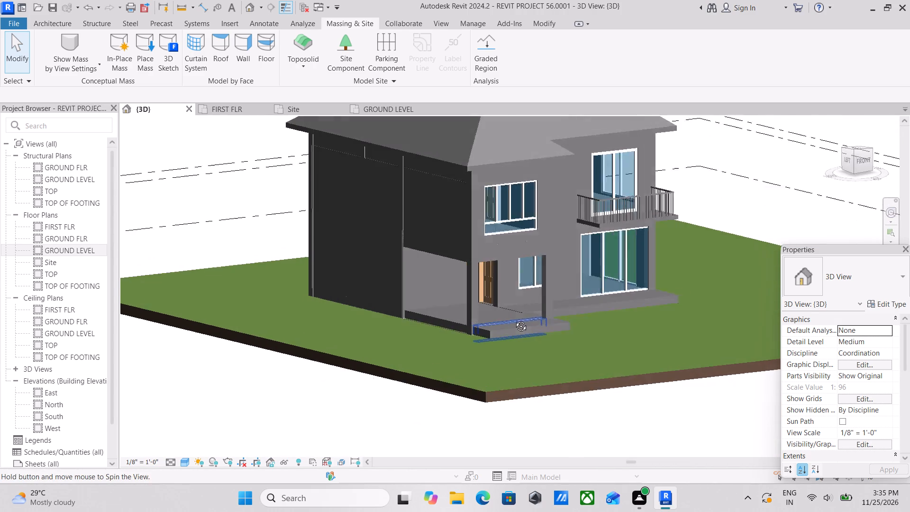
{"action": "middle_click_drag", "start_coordinate": [538, 314], "coordinate": [525, 329], "text": "shift"}
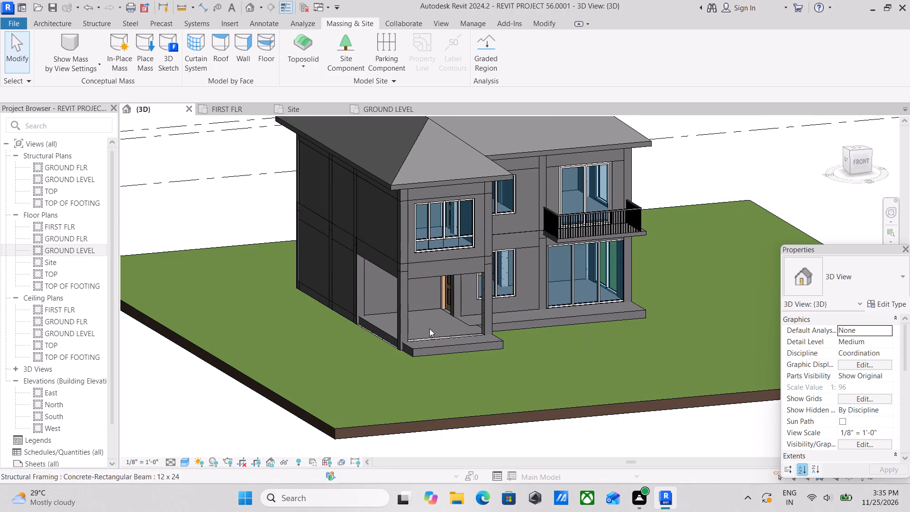
{"action": "scroll", "coordinate": [378, 354], "scroll_direction": "up", "scroll_amount": 3}
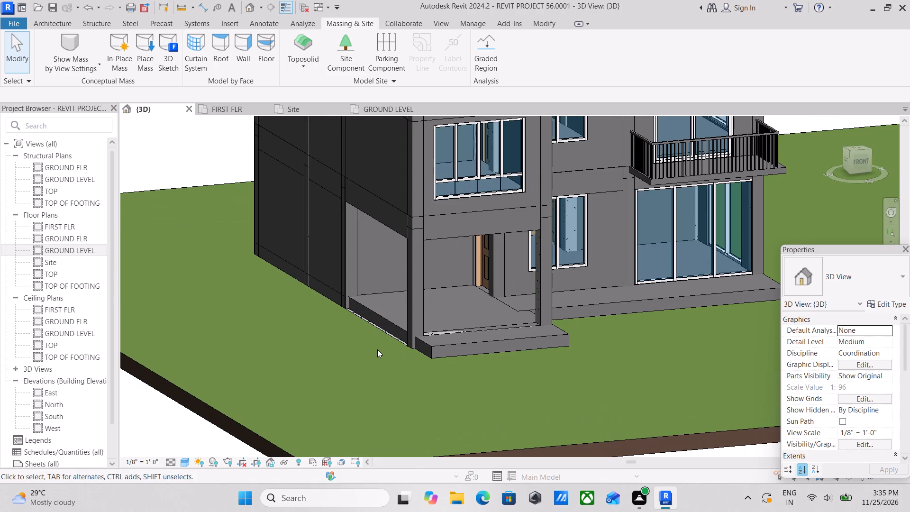
{"action": "middle_click_drag", "start_coordinate": [413, 284], "coordinate": [390, 442]}
{"action": "scroll", "coordinate": [408, 325], "scroll_direction": "up", "scroll_amount": 1}
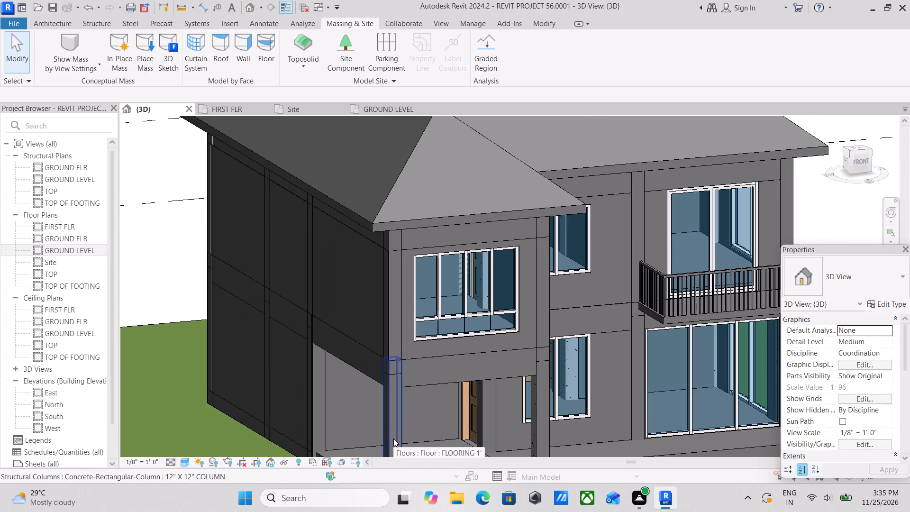
{"action": "scroll", "coordinate": [426, 427], "scroll_direction": "down", "scroll_amount": 3}
{"action": "middle_click_drag", "start_coordinate": [554, 393], "coordinate": [563, 332]}
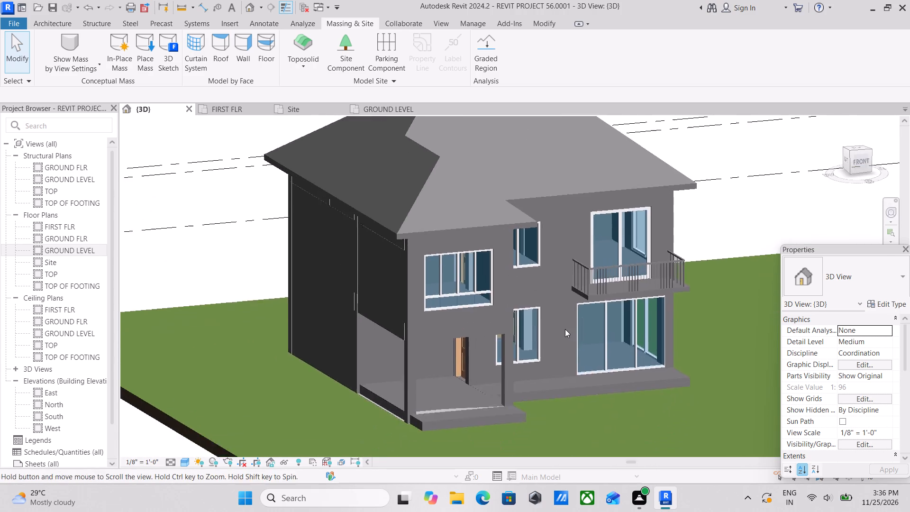
{"action": "scroll", "coordinate": [565, 329], "scroll_direction": "down", "scroll_amount": 2}
{"action": "middle_click_drag", "start_coordinate": [551, 367], "coordinate": [587, 319]}
{"action": "scroll", "coordinate": [535, 390], "scroll_direction": "up", "scroll_amount": 3}
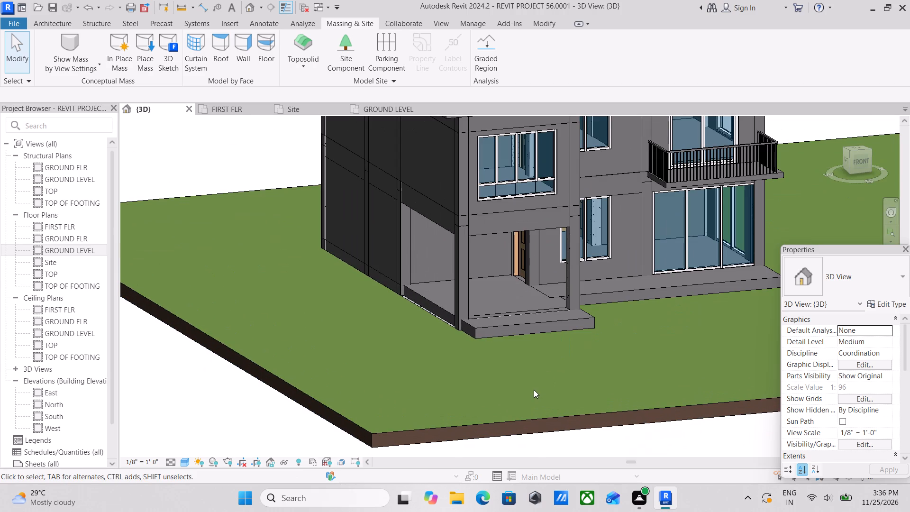
{"action": "scroll", "coordinate": [547, 366], "scroll_direction": "up", "scroll_amount": 2}
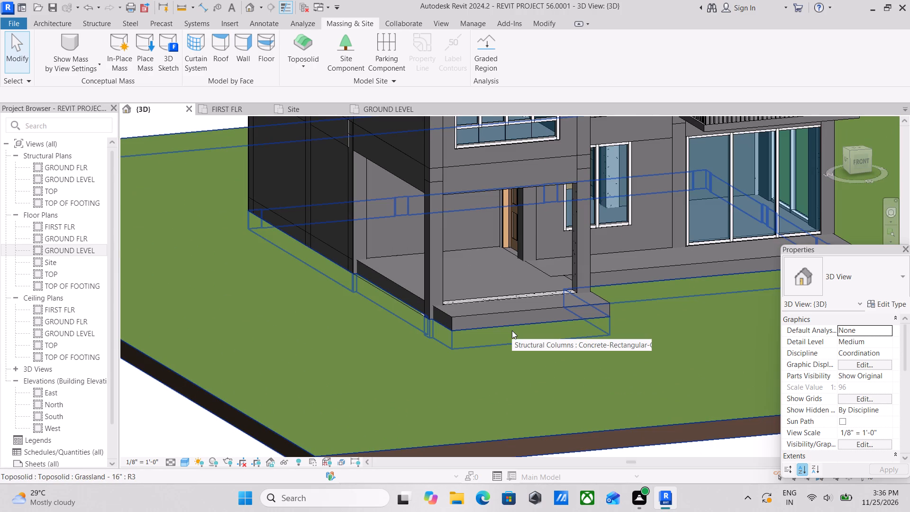
{"action": "scroll", "coordinate": [534, 297], "scroll_direction": "down", "scroll_amount": 1}
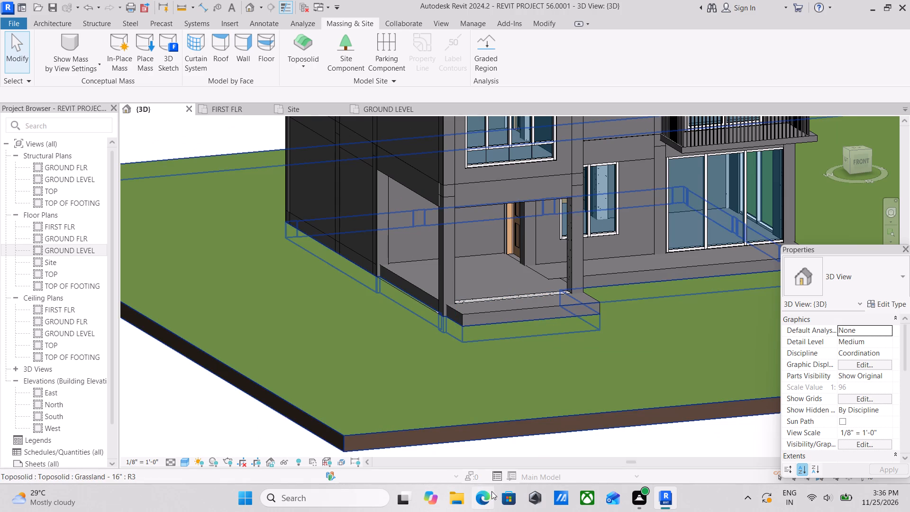
{"action": "scroll", "coordinate": [309, 97], "scroll_direction": "down", "scroll_amount": 1}
{"action": "scroll", "coordinate": [532, 260], "scroll_direction": "down", "scroll_amount": 2}
{"action": "middle_click_drag", "start_coordinate": [519, 272], "coordinate": [391, 365]}
{"action": "middle_click_drag", "start_coordinate": [514, 282], "coordinate": [463, 362]}
{"action": "scroll", "coordinate": [545, 266], "scroll_direction": "up", "scroll_amount": 2}
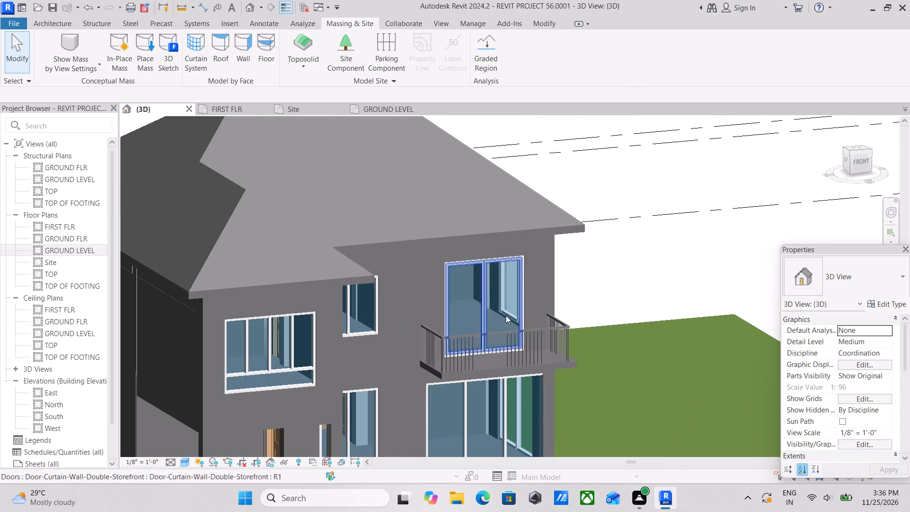
{"action": "scroll", "coordinate": [457, 385], "scroll_direction": "up", "scroll_amount": 2}
{"action": "middle_click_drag", "start_coordinate": [453, 357], "coordinate": [489, 285]}
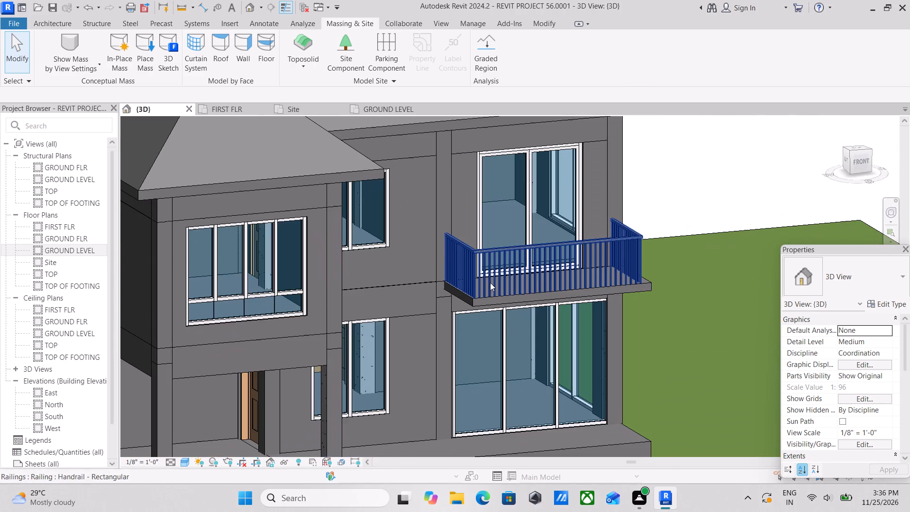
{"action": "middle_click_drag", "start_coordinate": [330, 308], "coordinate": [476, 238]}
{"action": "scroll", "coordinate": [400, 279], "scroll_direction": "down", "scroll_amount": 2}
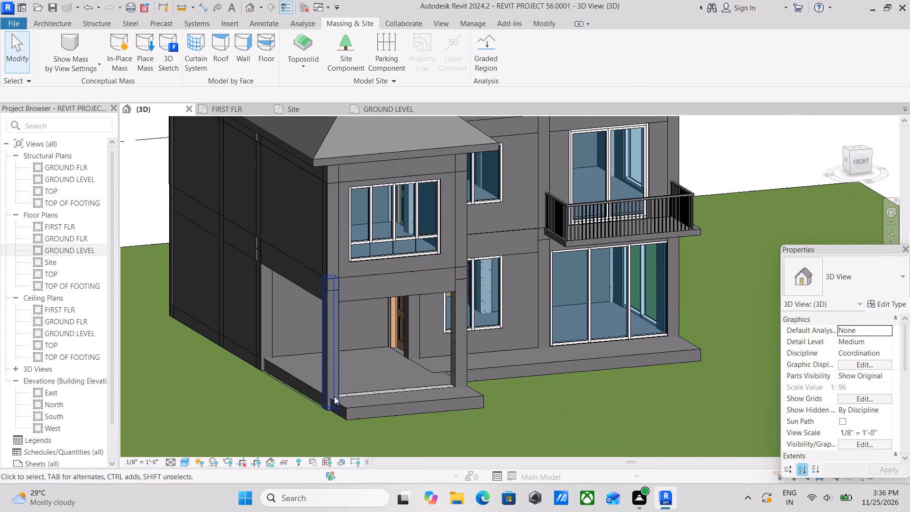
{"action": "scroll", "coordinate": [323, 426], "scroll_direction": "up", "scroll_amount": 3}
{"action": "scroll", "coordinate": [333, 319], "scroll_direction": "up", "scroll_amount": 2}
{"action": "middle_click_drag", "start_coordinate": [328, 378], "coordinate": [390, 370]}
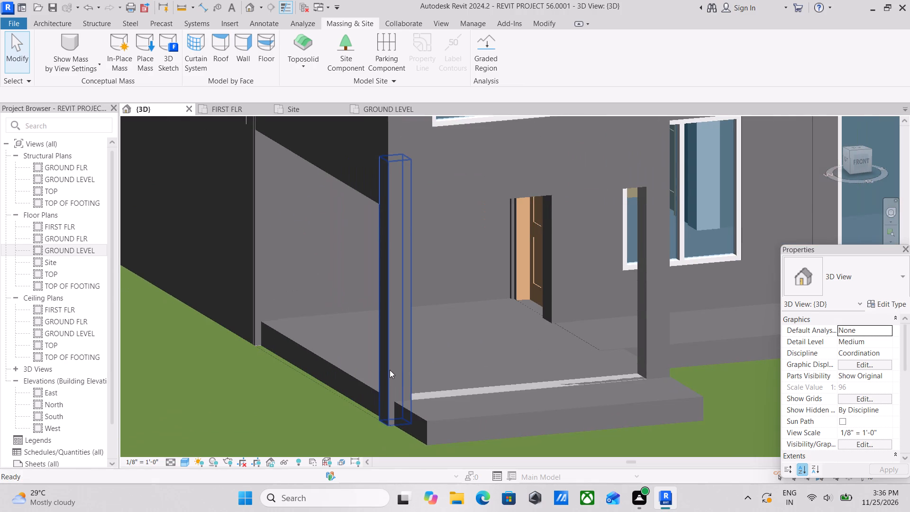
{"action": "middle_click_drag", "start_coordinate": [459, 342], "coordinate": [382, 345]}
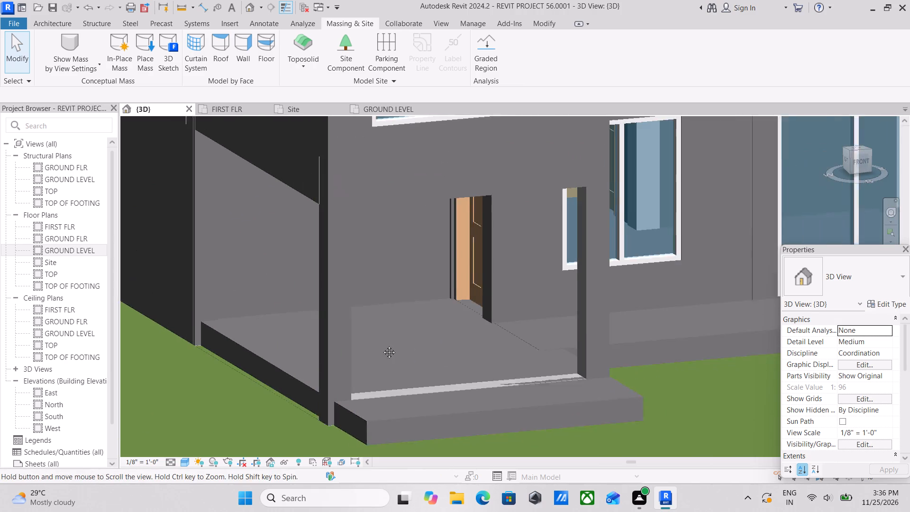
{"action": "middle_click_drag", "start_coordinate": [382, 345], "coordinate": [379, 347]}
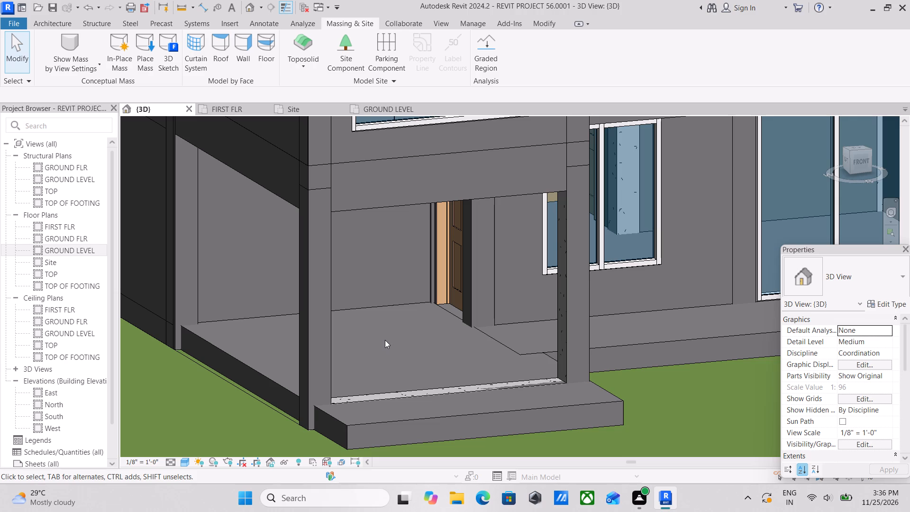
{"action": "scroll", "coordinate": [401, 327], "scroll_direction": "down", "scroll_amount": 4}
{"action": "middle_click_drag", "start_coordinate": [402, 327], "coordinate": [483, 337]}
{"action": "scroll", "coordinate": [483, 337], "scroll_direction": "down", "scroll_amount": 2}
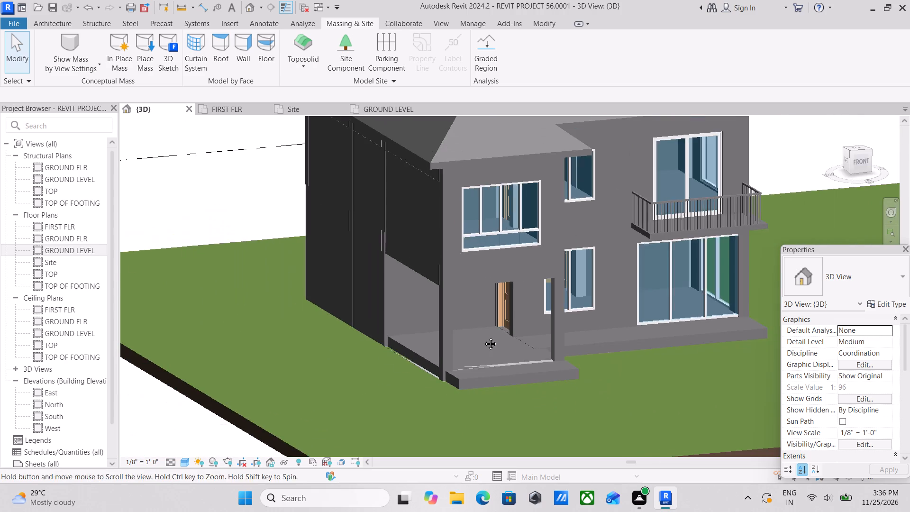
{"action": "middle_click", "coordinate": [483, 337]}
Review the whole house from every side, checking the roof, facades, windows and porch against the terrain.
{"action": "left_click", "coordinate": [45, 23]}
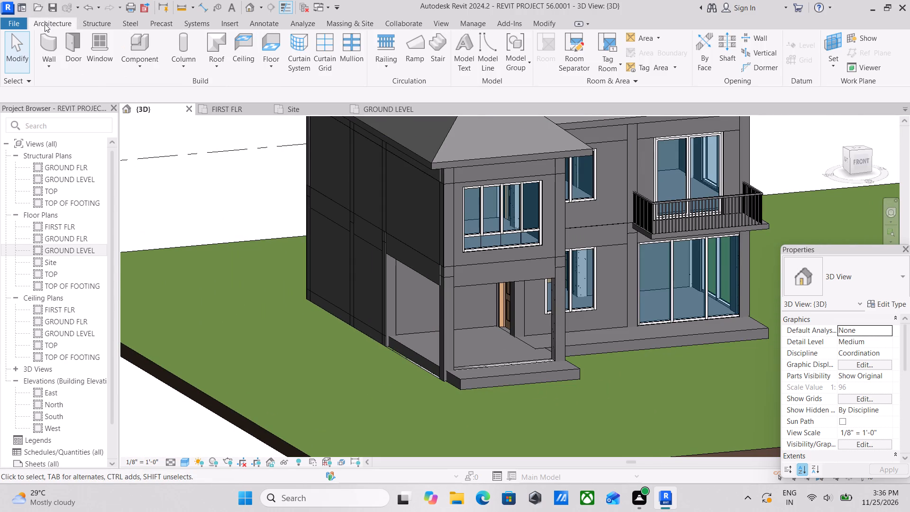
{"action": "scroll", "coordinate": [575, 334], "scroll_direction": "down", "scroll_amount": 2}
{"action": "middle_click_drag", "start_coordinate": [575, 337], "coordinate": [555, 400]}
{"action": "scroll", "coordinate": [527, 323], "scroll_direction": "up", "scroll_amount": 1}
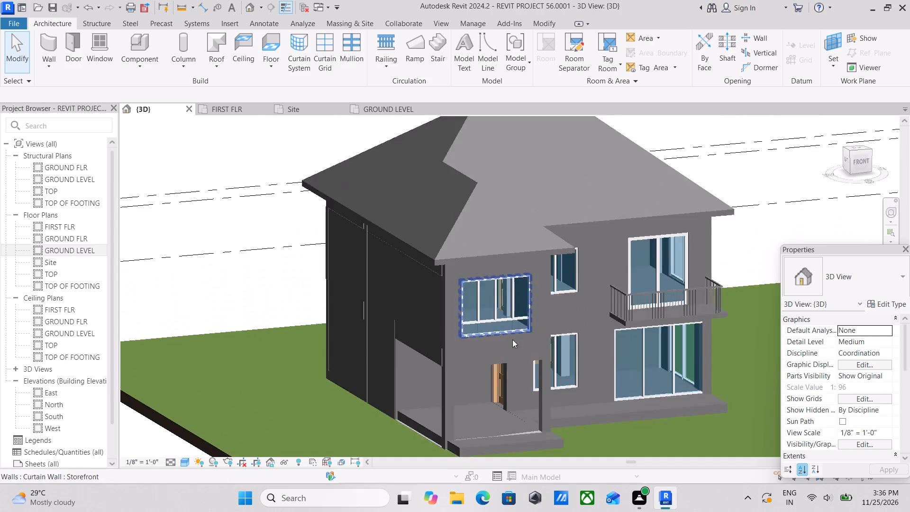
{"action": "scroll", "coordinate": [512, 339], "scroll_direction": "up", "scroll_amount": 4}
{"action": "scroll", "coordinate": [425, 343], "scroll_direction": "down", "scroll_amount": 3}
{"action": "middle_click_drag", "start_coordinate": [568, 349], "coordinate": [456, 301]}
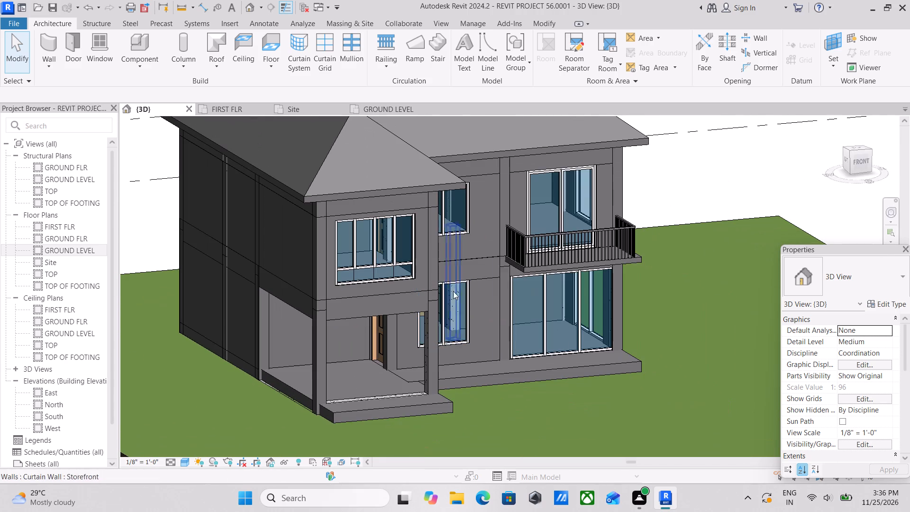
{"action": "scroll", "coordinate": [480, 324], "scroll_direction": "up", "scroll_amount": 1}
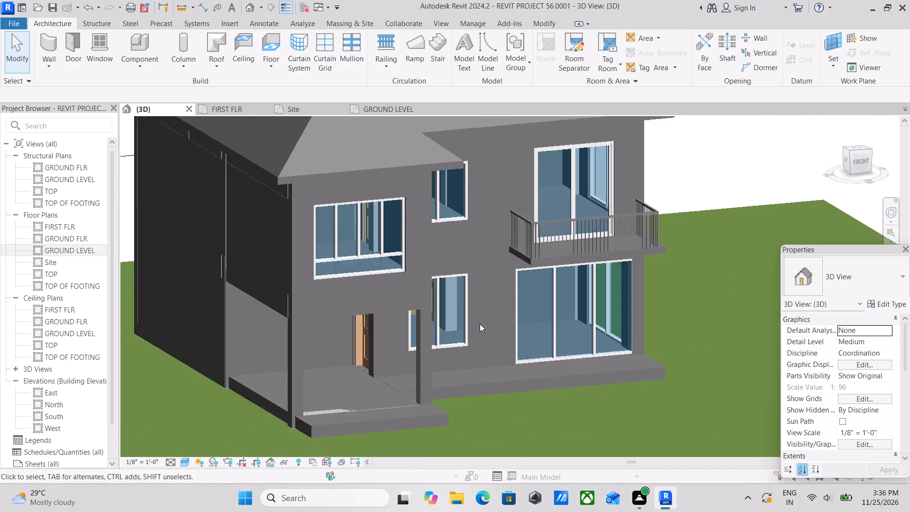
{"action": "scroll", "coordinate": [480, 324], "scroll_direction": "up", "scroll_amount": 1}
{"action": "scroll", "coordinate": [441, 284], "scroll_direction": "down", "scroll_amount": 2}
{"action": "scroll", "coordinate": [377, 289], "scroll_direction": "down", "scroll_amount": 4}
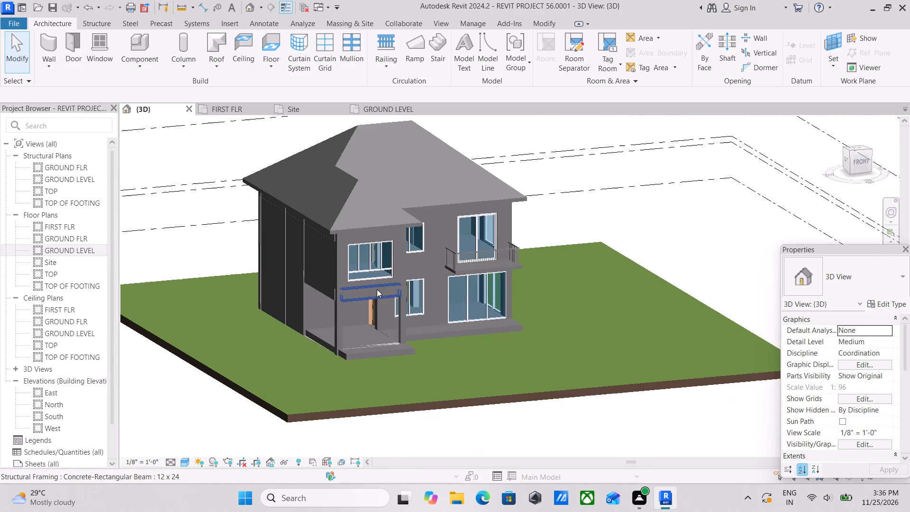
{"action": "middle_click_drag", "start_coordinate": [374, 289], "coordinate": [325, 285]}
{"action": "scroll", "coordinate": [323, 293], "scroll_direction": "up", "scroll_amount": 1, "text": "shift"}
{"action": "middle_click_drag", "start_coordinate": [325, 293], "coordinate": [394, 321], "text": "shift"}
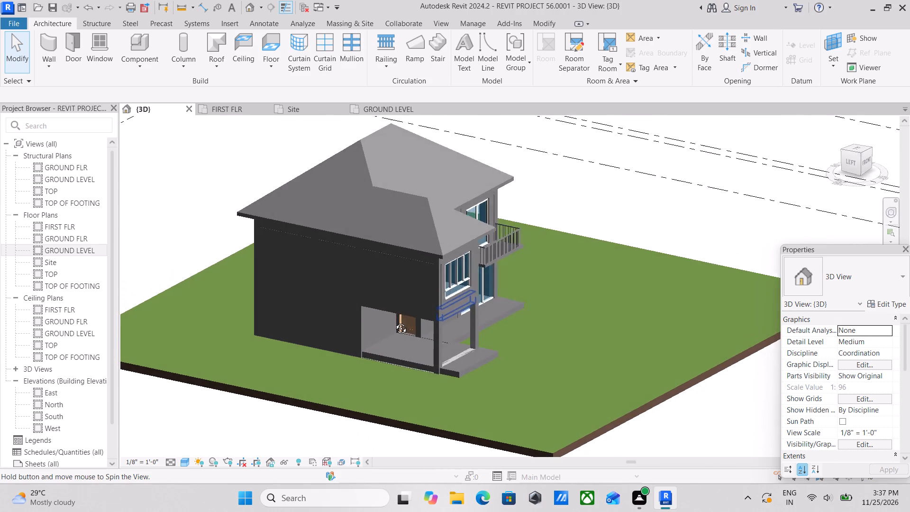
{"action": "middle_click_drag", "start_coordinate": [394, 321], "coordinate": [393, 321], "text": "shift"}
{"action": "middle_click_drag", "start_coordinate": [443, 306], "coordinate": [358, 321], "text": "shift"}
{"action": "middle_click_drag", "start_coordinate": [439, 311], "coordinate": [281, 285], "text": "shift"}
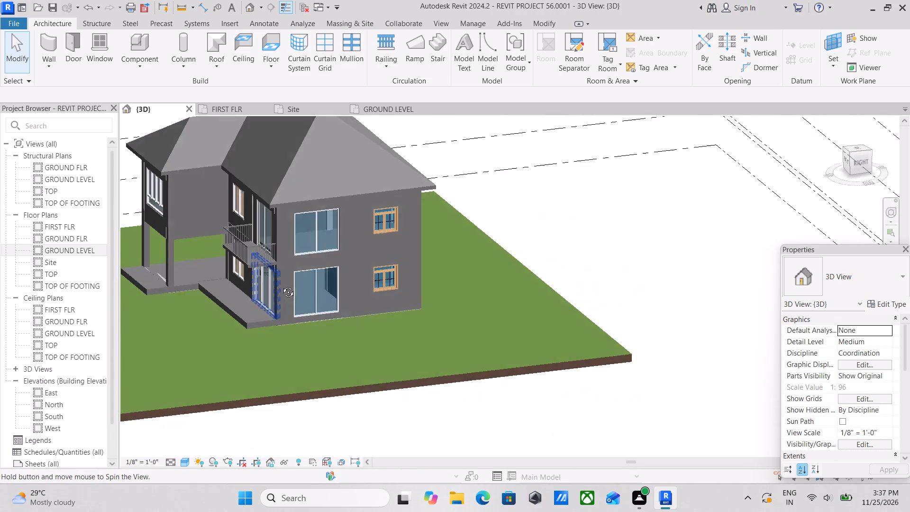
{"action": "middle_click_drag", "start_coordinate": [281, 285], "coordinate": [280, 284], "text": "shift"}
{"action": "middle_click_drag", "start_coordinate": [322, 285], "coordinate": [345, 337]}
{"action": "middle_click_drag", "start_coordinate": [343, 335], "coordinate": [282, 300], "text": "shift"}
{"action": "middle_click_drag", "start_coordinate": [397, 305], "coordinate": [263, 325], "text": "shift"}
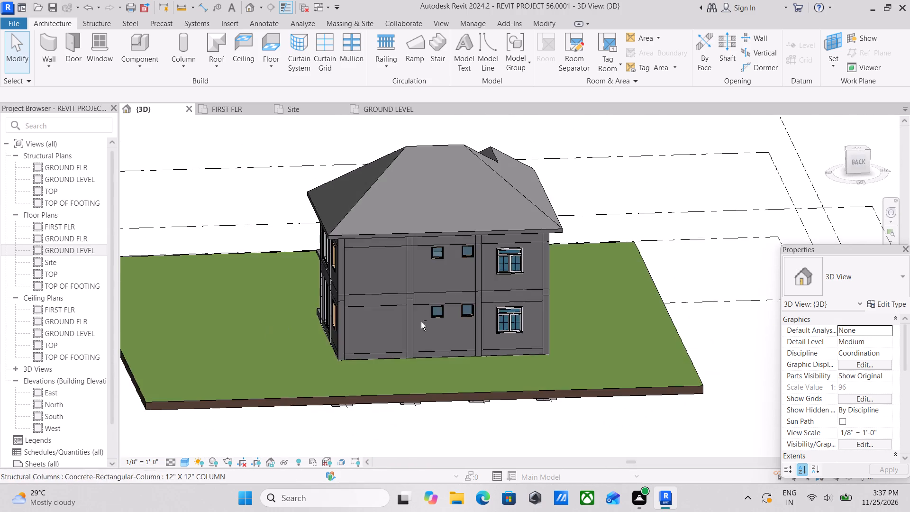
{"action": "middle_click_drag", "start_coordinate": [421, 322], "coordinate": [321, 323], "text": "shift"}
{"action": "middle_click_drag", "start_coordinate": [402, 329], "coordinate": [341, 310], "text": "shift"}
{"action": "middle_click_drag", "start_coordinate": [485, 334], "coordinate": [375, 329], "text": "shift"}
{"action": "middle_click_drag", "start_coordinate": [408, 342], "coordinate": [438, 303]}
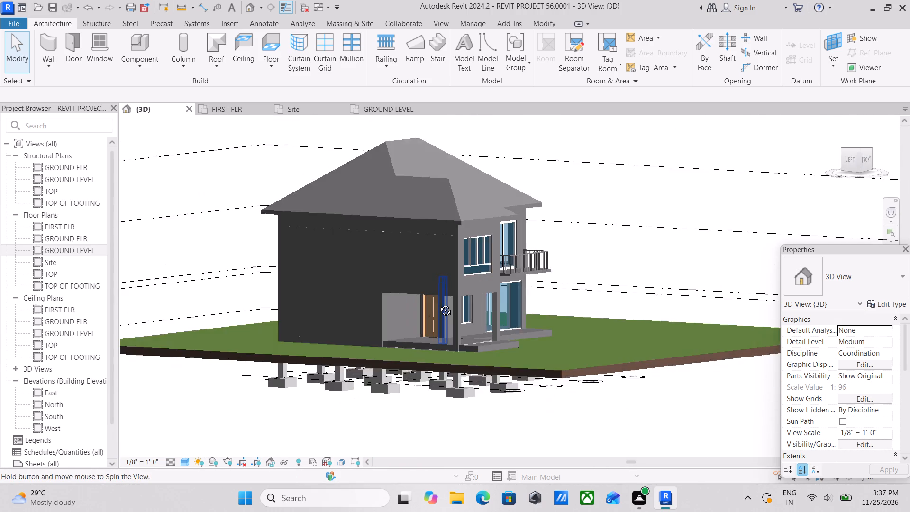
{"action": "middle_click_drag", "start_coordinate": [438, 303], "coordinate": [394, 291]}
{"action": "middle_click_drag", "start_coordinate": [390, 310], "coordinate": [373, 374], "text": "shift"}
{"action": "middle_click_drag", "start_coordinate": [373, 374], "coordinate": [340, 330]}
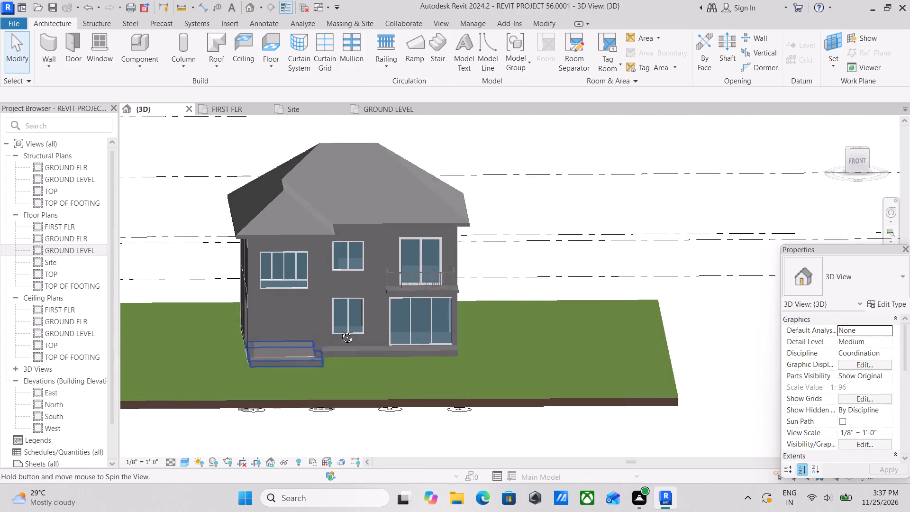
{"action": "middle_click_drag", "start_coordinate": [340, 330], "coordinate": [396, 336]}
{"action": "middle_click_drag", "start_coordinate": [394, 337], "coordinate": [432, 376], "text": "shift"}
{"action": "scroll", "coordinate": [436, 375], "scroll_direction": "up", "scroll_amount": 3}
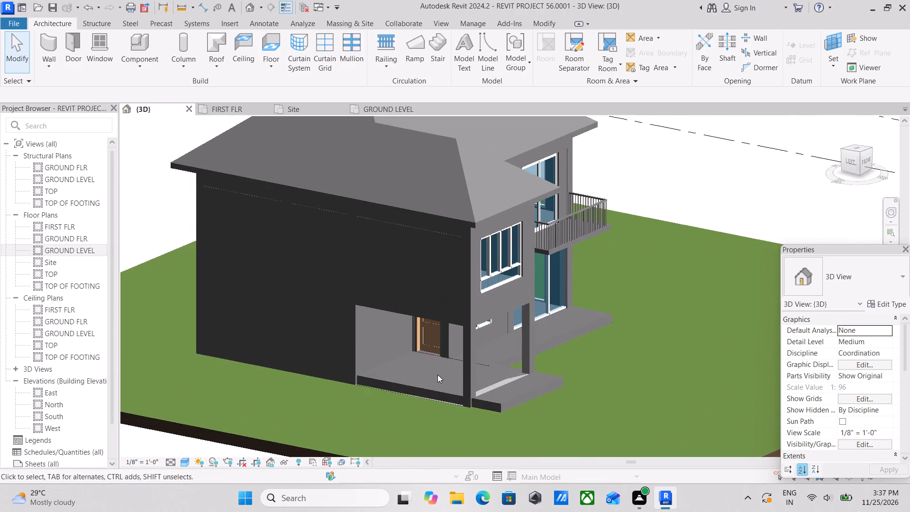
Start an in-place model in the Generic Models category.
{"action": "scroll", "coordinate": [454, 359], "scroll_direction": "up", "scroll_amount": 1}
{"action": "middle_click_drag", "start_coordinate": [454, 358], "coordinate": [481, 355], "text": "shift"}
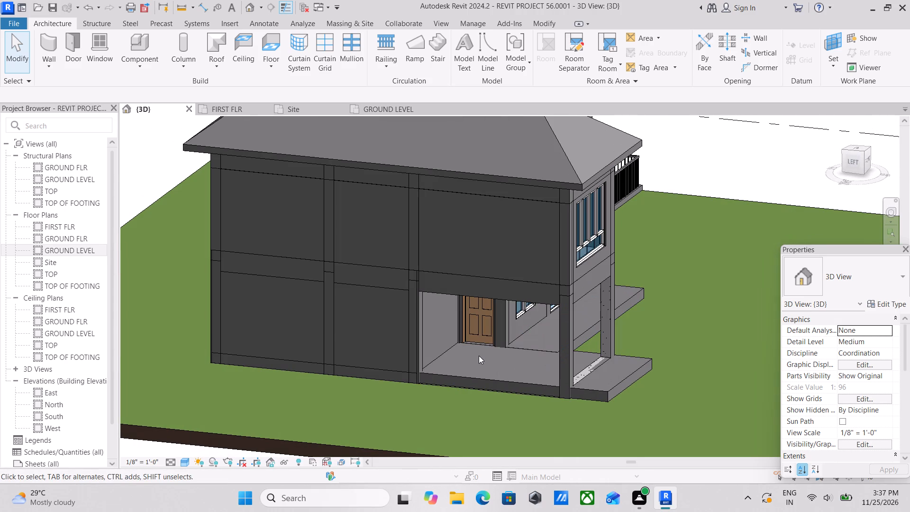
{"action": "scroll", "coordinate": [461, 360], "scroll_direction": "up", "scroll_amount": 2}
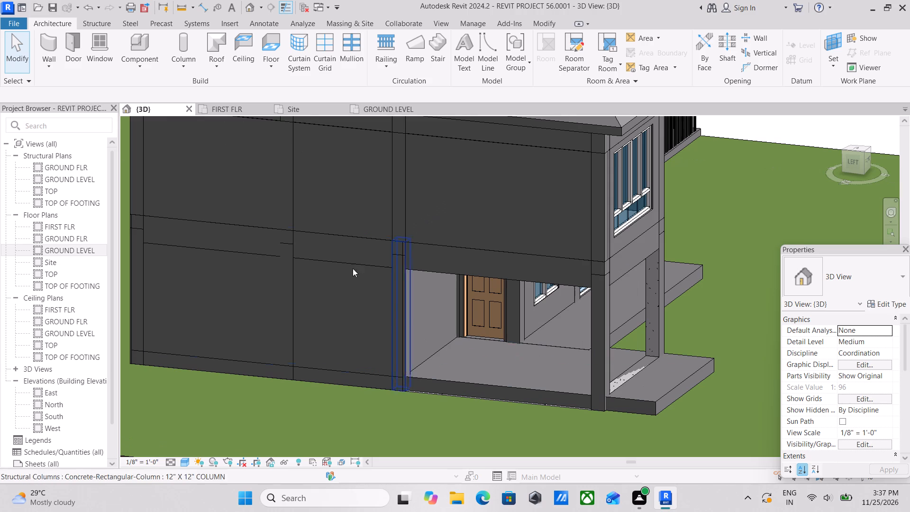
{"action": "left_click", "coordinate": [154, 57]}
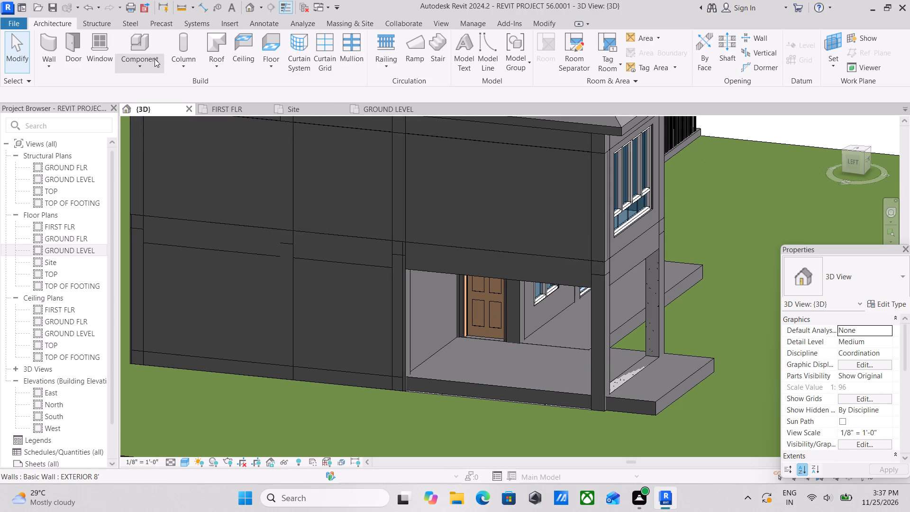
{"action": "left_click", "coordinate": [146, 63]}
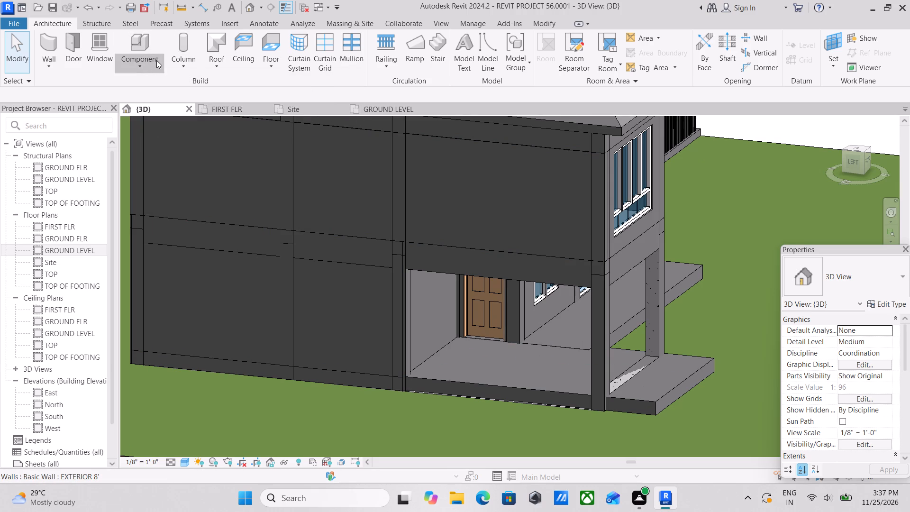
{"action": "left_click", "coordinate": [156, 60]}
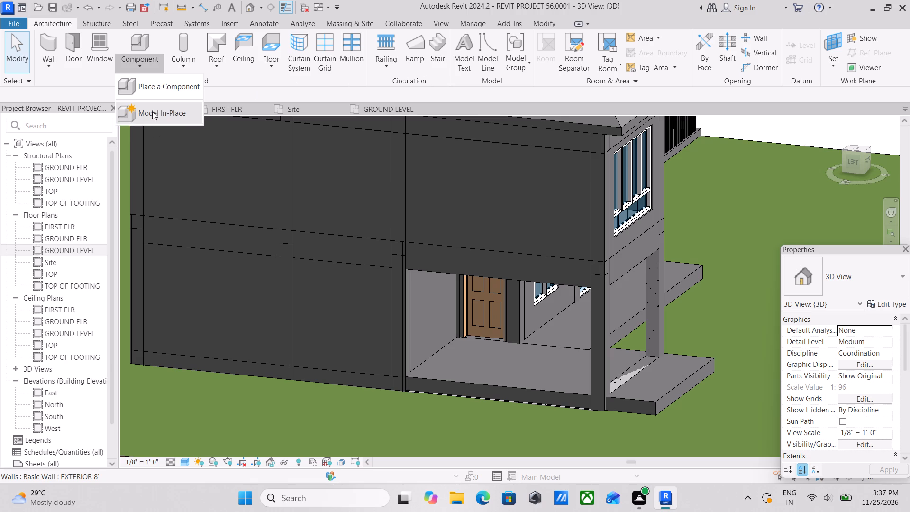
{"action": "left_click", "coordinate": [156, 108]}
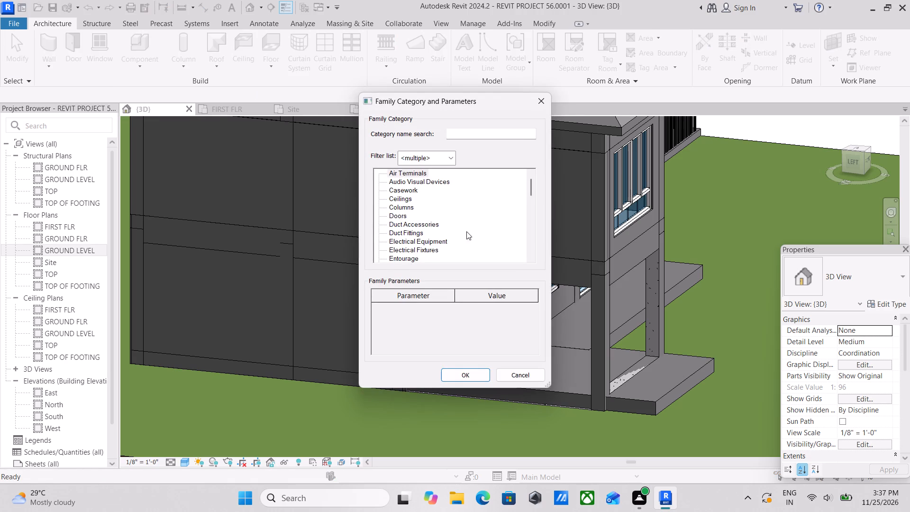
{"action": "scroll", "coordinate": [425, 229], "scroll_direction": "down", "scroll_amount": 5}
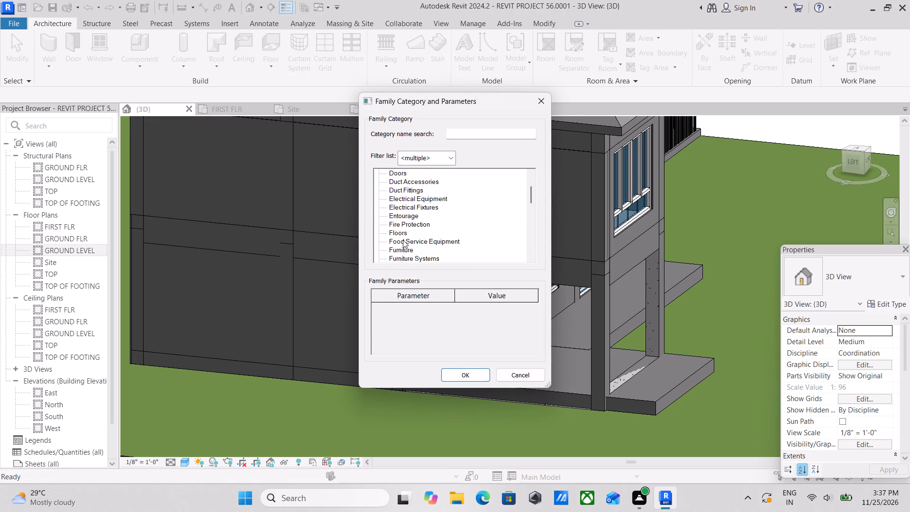
{"action": "scroll", "coordinate": [403, 240], "scroll_direction": "down", "scroll_amount": 2}
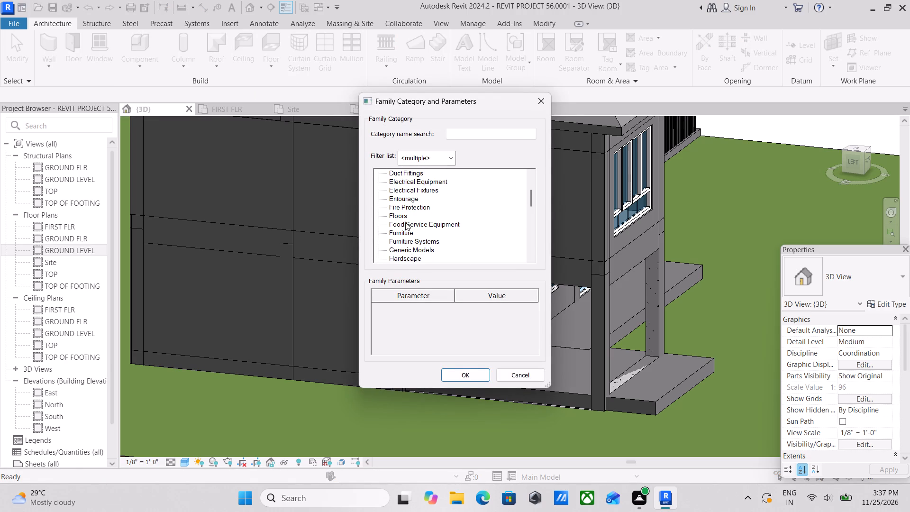
{"action": "scroll", "coordinate": [405, 221], "scroll_direction": "down", "scroll_amount": 3}
{"action": "scroll", "coordinate": [406, 216], "scroll_direction": "up", "scroll_amount": 2}
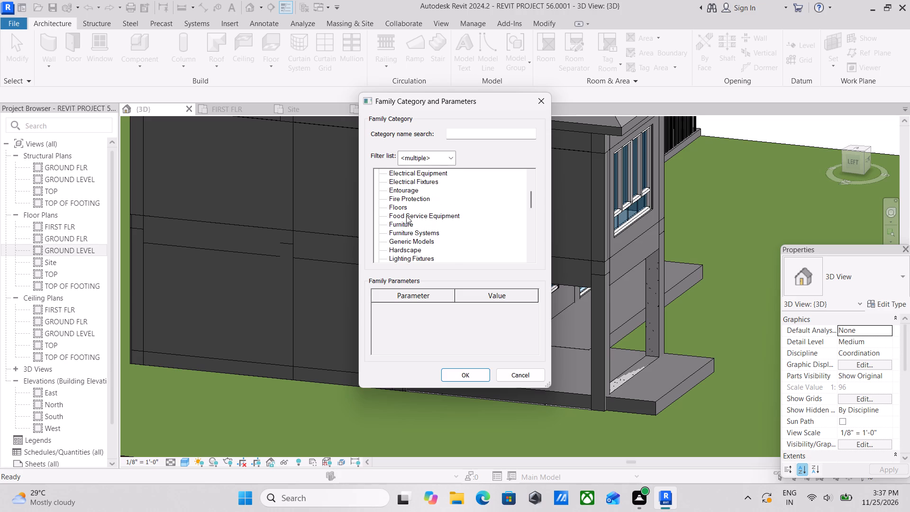
{"action": "scroll", "coordinate": [406, 216], "scroll_direction": "up", "scroll_amount": 2}
{"action": "scroll", "coordinate": [410, 210], "scroll_direction": "down", "scroll_amount": 2}
{"action": "scroll", "coordinate": [395, 208], "scroll_direction": "up", "scroll_amount": 3}
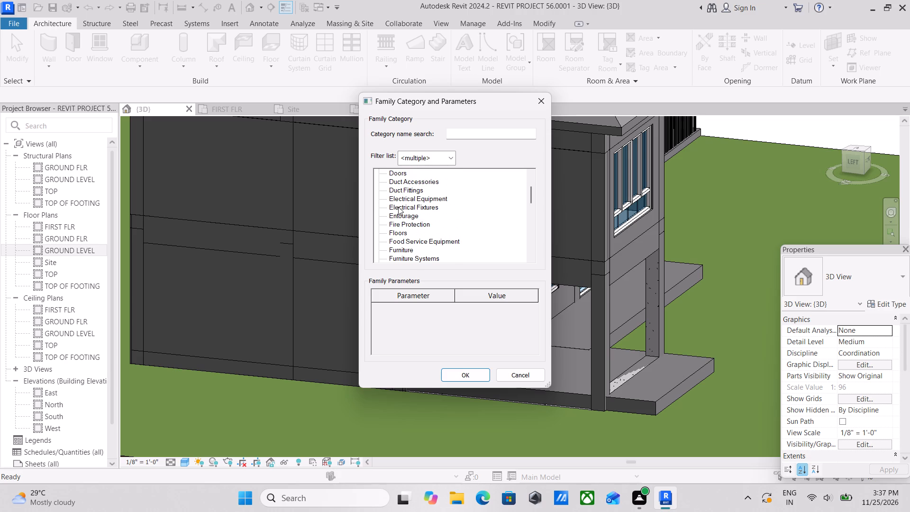
{"action": "scroll", "coordinate": [417, 233], "scroll_direction": "down", "scroll_amount": 2}
{"action": "scroll", "coordinate": [415, 233], "scroll_direction": "up", "scroll_amount": 1}
{"action": "scroll", "coordinate": [412, 236], "scroll_direction": "down", "scroll_amount": 1}
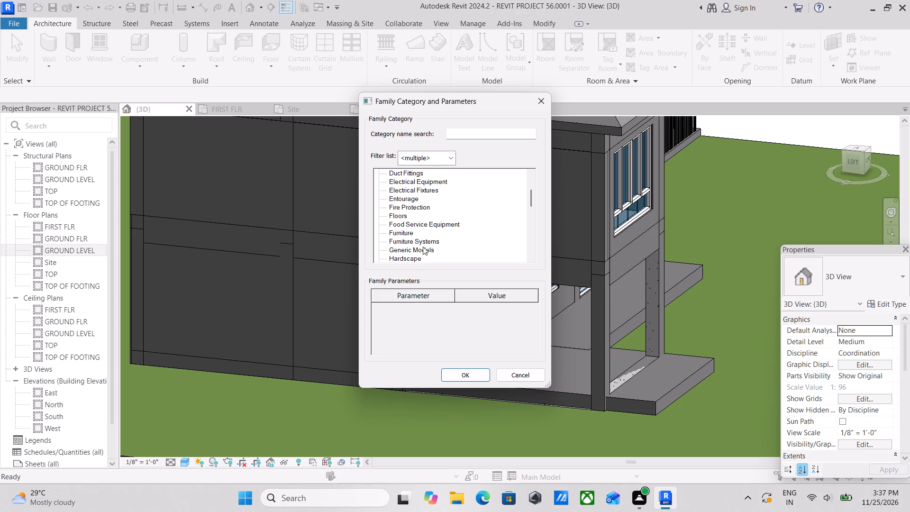
{"action": "left_click", "coordinate": [422, 246]}
{"action": "left_click", "coordinate": [469, 377]}
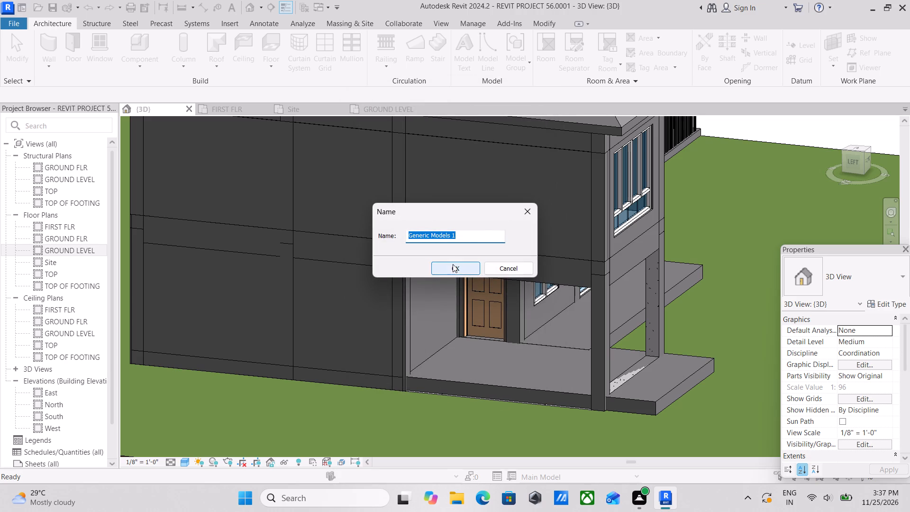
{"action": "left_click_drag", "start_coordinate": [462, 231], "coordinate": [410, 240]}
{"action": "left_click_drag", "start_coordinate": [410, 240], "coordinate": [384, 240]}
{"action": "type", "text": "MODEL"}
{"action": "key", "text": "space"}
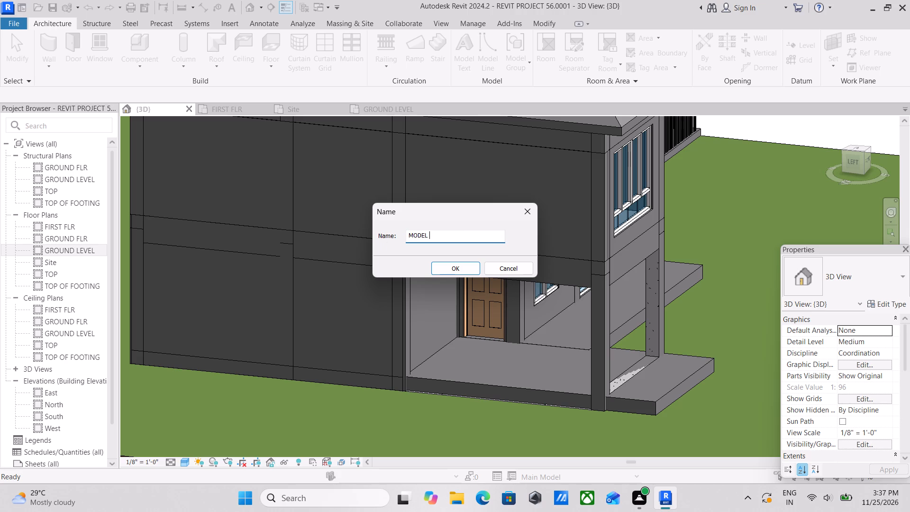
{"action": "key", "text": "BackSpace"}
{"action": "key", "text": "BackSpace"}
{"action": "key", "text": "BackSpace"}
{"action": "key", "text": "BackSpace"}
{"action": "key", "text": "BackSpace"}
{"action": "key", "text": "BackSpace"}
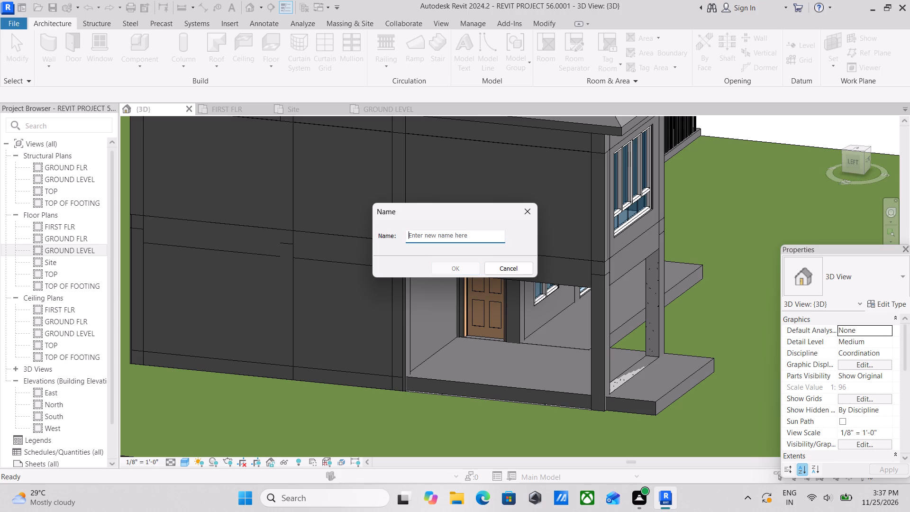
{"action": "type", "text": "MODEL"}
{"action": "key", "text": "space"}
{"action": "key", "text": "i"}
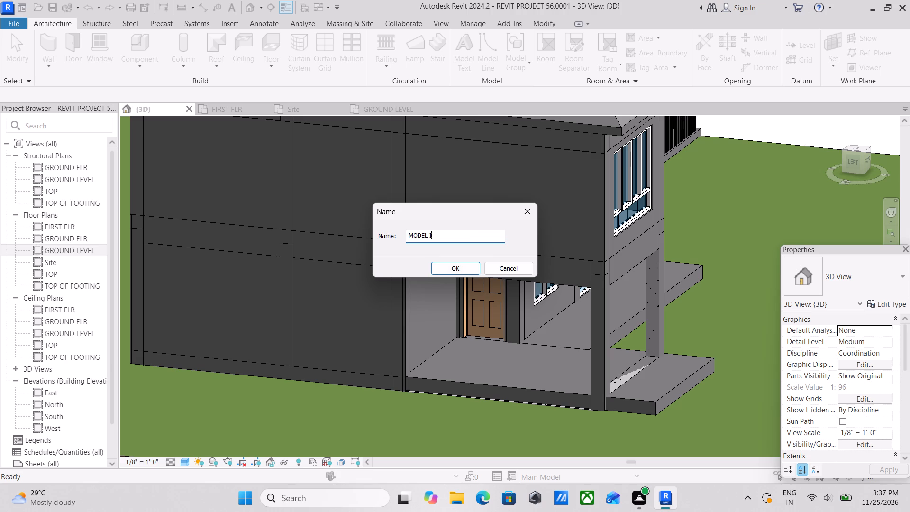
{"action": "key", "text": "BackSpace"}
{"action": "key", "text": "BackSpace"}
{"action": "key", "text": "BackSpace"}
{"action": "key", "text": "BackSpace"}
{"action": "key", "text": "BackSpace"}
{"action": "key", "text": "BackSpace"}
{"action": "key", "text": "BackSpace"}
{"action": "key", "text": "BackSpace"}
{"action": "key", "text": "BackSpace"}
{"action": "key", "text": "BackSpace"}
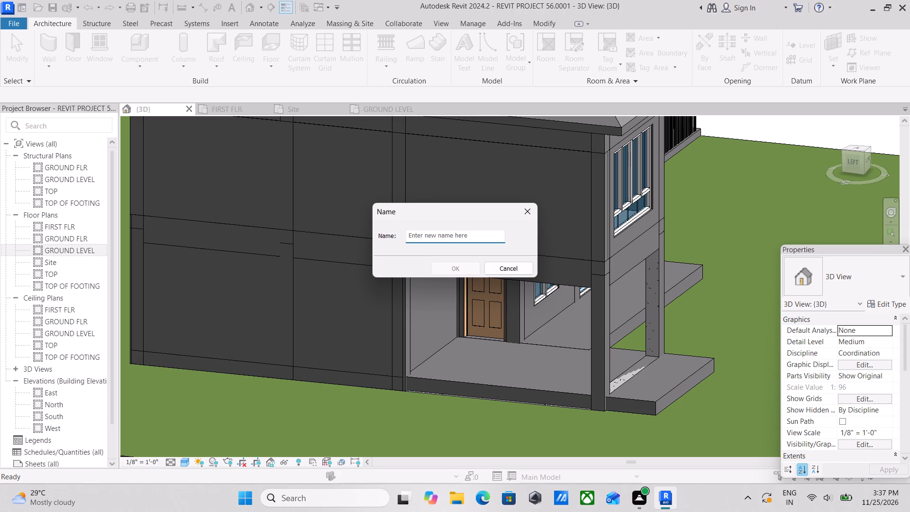
Name the in-place model GENERIC WALL 6".
{"action": "type", "text": "GENERIC"}
{"action": "key", "text": "space"}
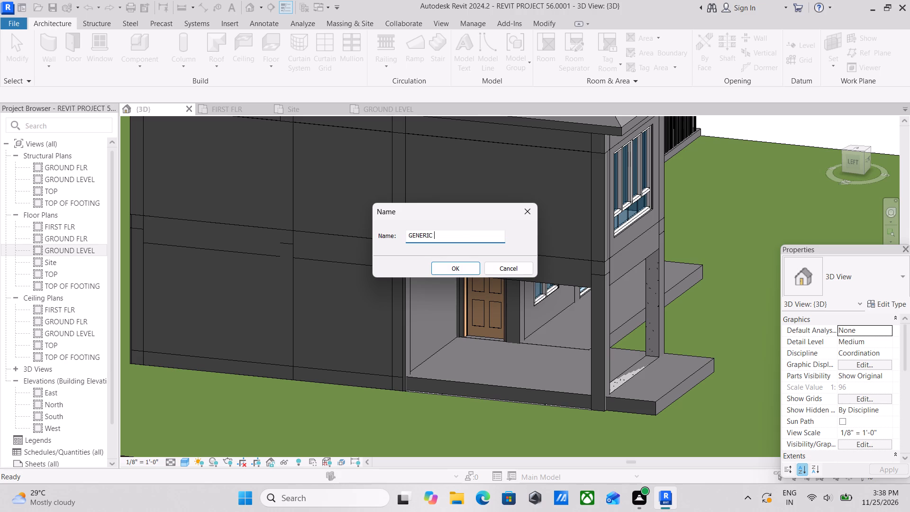
{"action": "type", "text": "WALL"}
{"action": "key", "text": "space"}
{"action": "key", "text": "r"}
{"action": "key", "text": "BackSpace"}
{"action": "key", "text": "6"}
{"action": "key", "text": "shift+quotedbl"}
{"action": "left_click", "coordinate": [456, 271]}
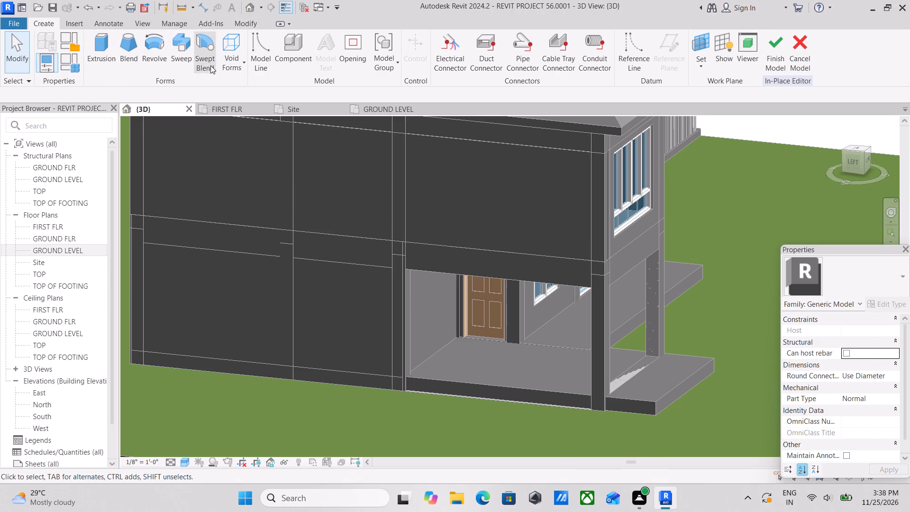
Start an Extrusion for the in-place model, facing the open side of the entrance porch.
{"action": "left_click", "coordinate": [105, 39]}
{"action": "scroll", "coordinate": [436, 291], "scroll_direction": "up", "scroll_amount": 2}
{"action": "middle_click_drag", "start_coordinate": [436, 286], "coordinate": [412, 256]}
{"action": "scroll", "coordinate": [406, 248], "scroll_direction": "down", "scroll_amount": 2}
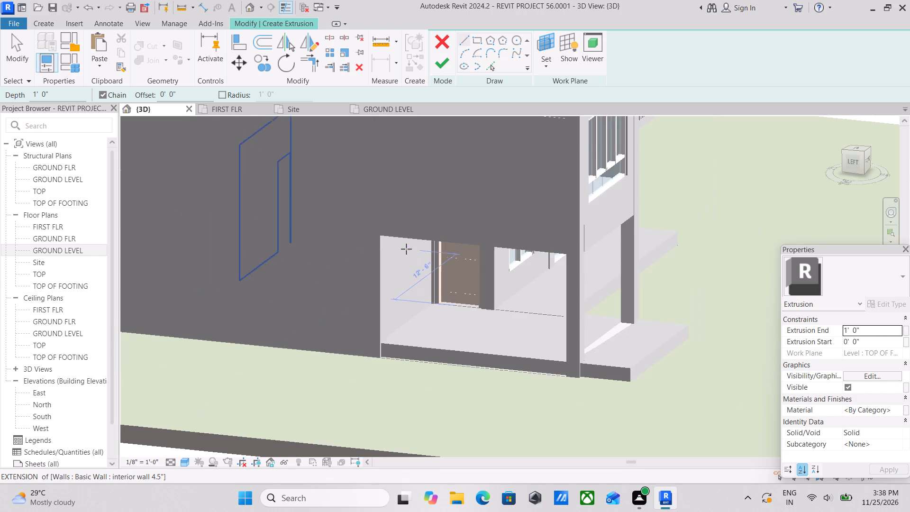
{"action": "middle_click_drag", "start_coordinate": [418, 275], "coordinate": [427, 293], "text": "shift"}
{"action": "middle_click_drag", "start_coordinate": [522, 283], "coordinate": [564, 286]}
{"action": "middle_click_drag", "start_coordinate": [564, 286], "coordinate": [436, 320]}
{"action": "middle_click_drag", "start_coordinate": [448, 320], "coordinate": [448, 303], "text": "shift"}
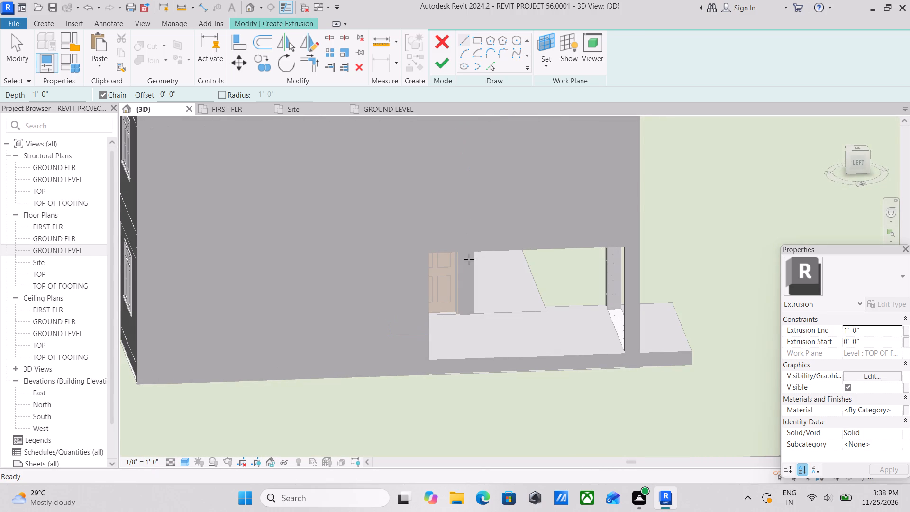
{"action": "middle_click_drag", "start_coordinate": [480, 314], "coordinate": [454, 291], "text": "shift"}
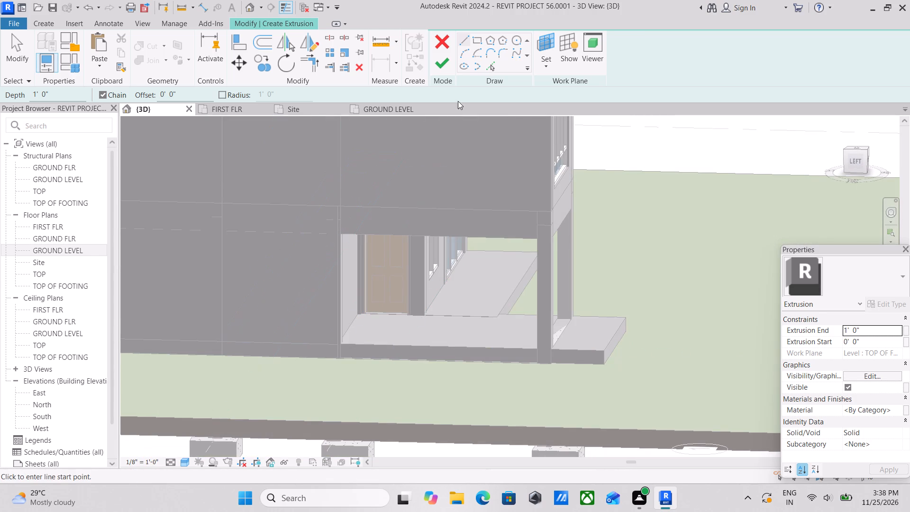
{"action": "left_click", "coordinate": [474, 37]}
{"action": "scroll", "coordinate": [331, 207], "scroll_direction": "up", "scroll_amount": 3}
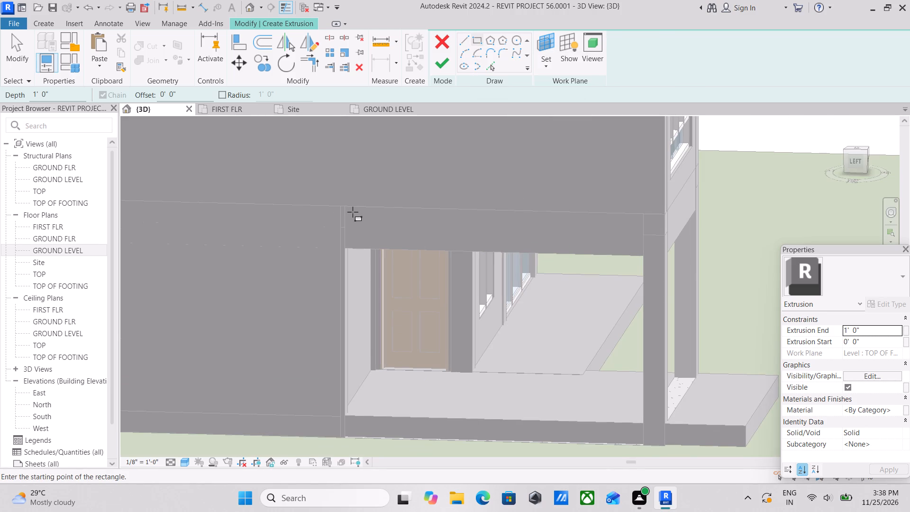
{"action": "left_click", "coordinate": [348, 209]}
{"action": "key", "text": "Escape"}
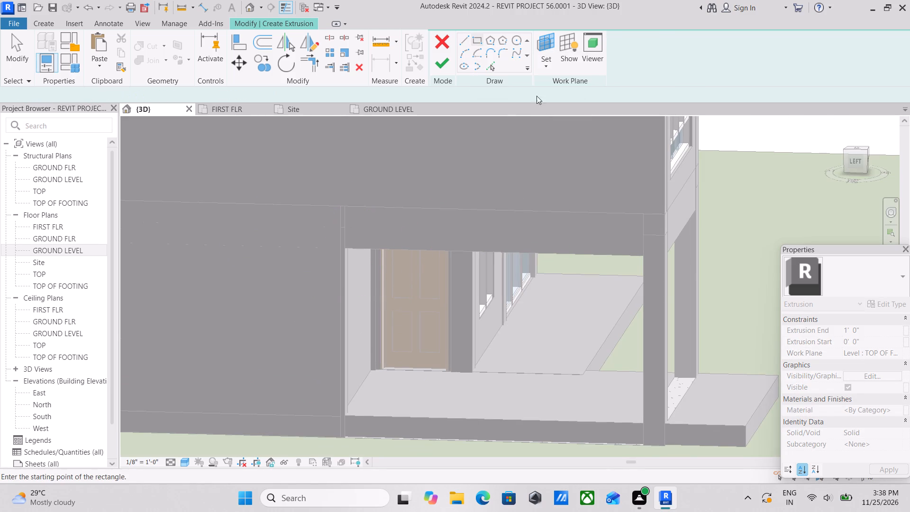
Set the extrusion's work plane to the outer face of the concrete beam above the porch's side opening.
{"action": "left_click", "coordinate": [542, 65]}
{"action": "left_click", "coordinate": [576, 111]}
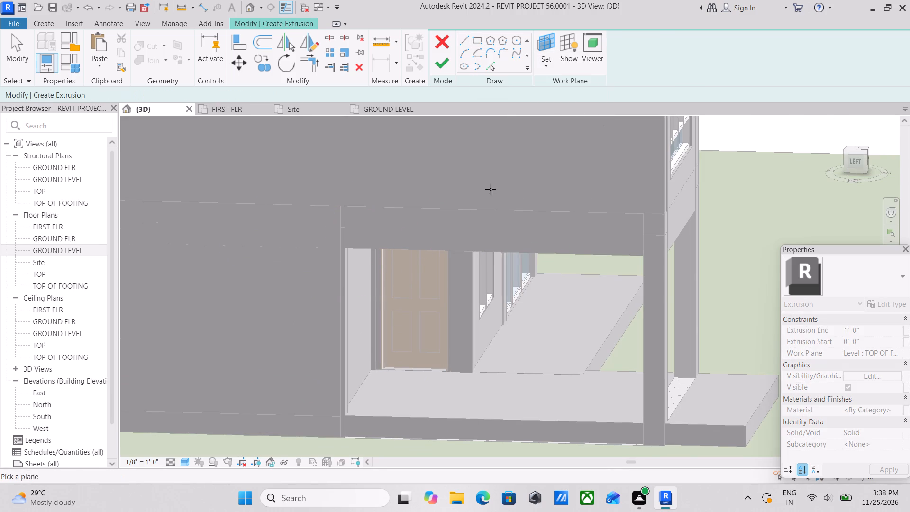
{"action": "left_click", "coordinate": [422, 248]}
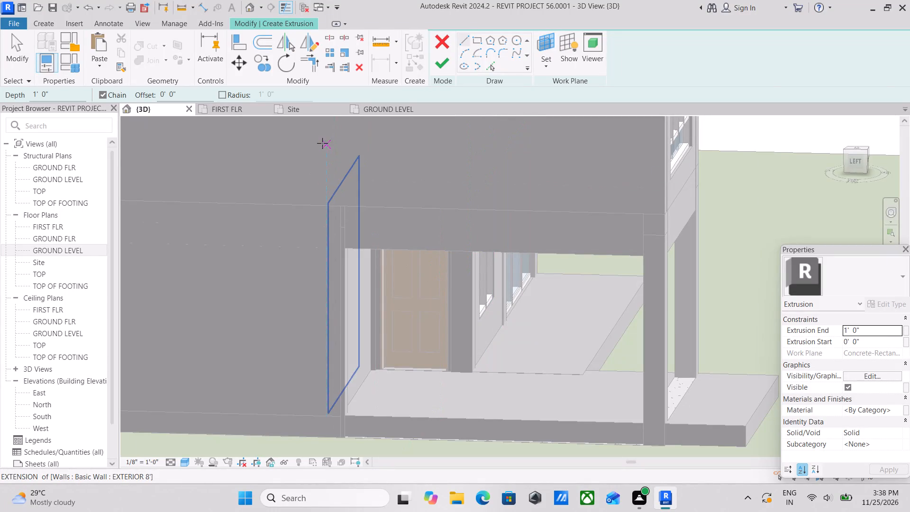
Sketch a rectangle about 15'-3" wide and 11'-0" high from the interior wall's upper endpoint to the base of the porch's outer column.
{"action": "scroll", "coordinate": [322, 143], "scroll_direction": "up", "scroll_amount": 2}
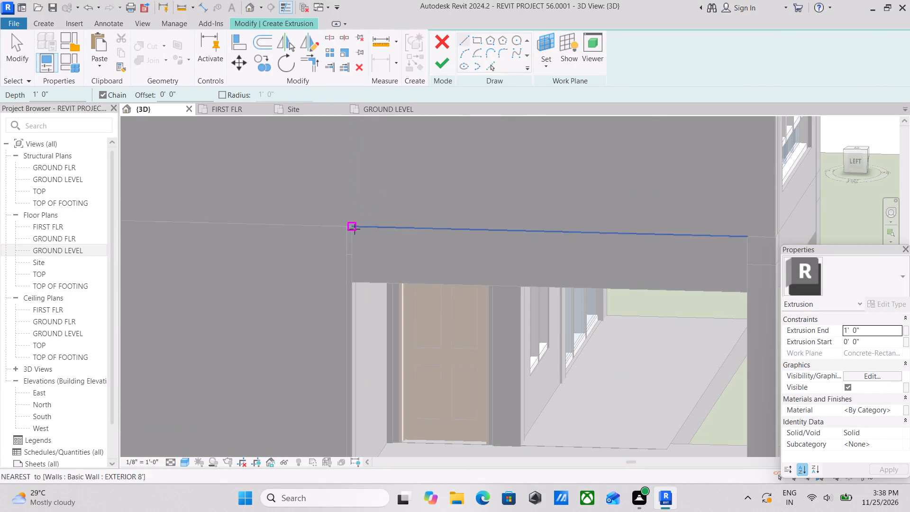
{"action": "left_click", "coordinate": [476, 40]}
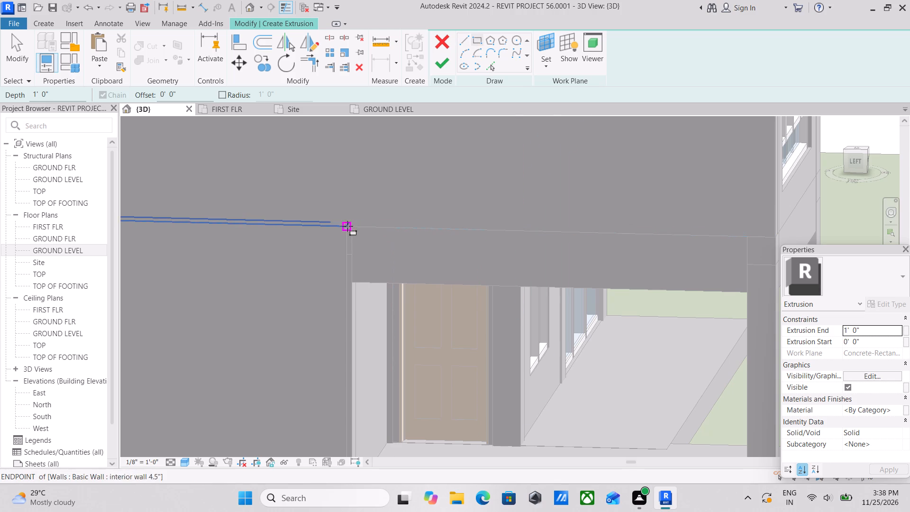
{"action": "left_click", "coordinate": [344, 225]}
{"action": "middle_click_drag", "start_coordinate": [376, 270], "coordinate": [402, 128]}
{"action": "middle_click_drag", "start_coordinate": [468, 261], "coordinate": [463, 258]}
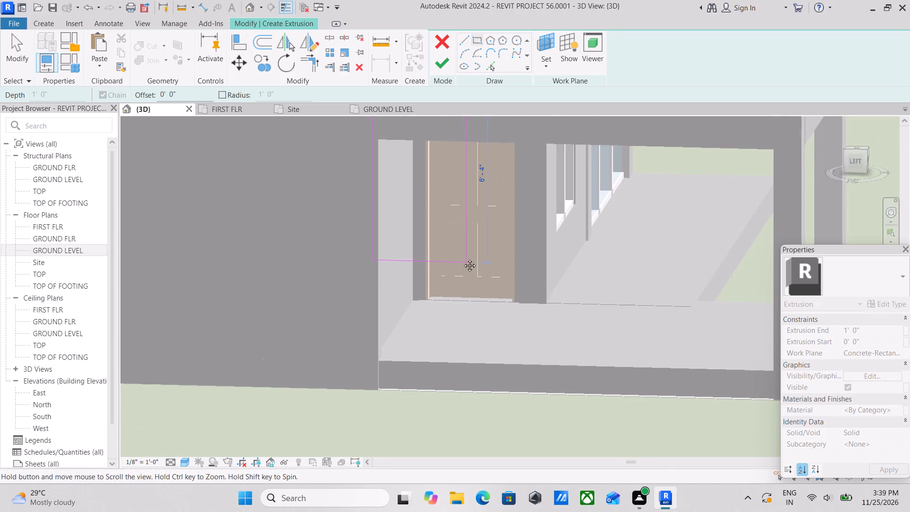
{"action": "middle_click_drag", "start_coordinate": [463, 258], "coordinate": [459, 253]}
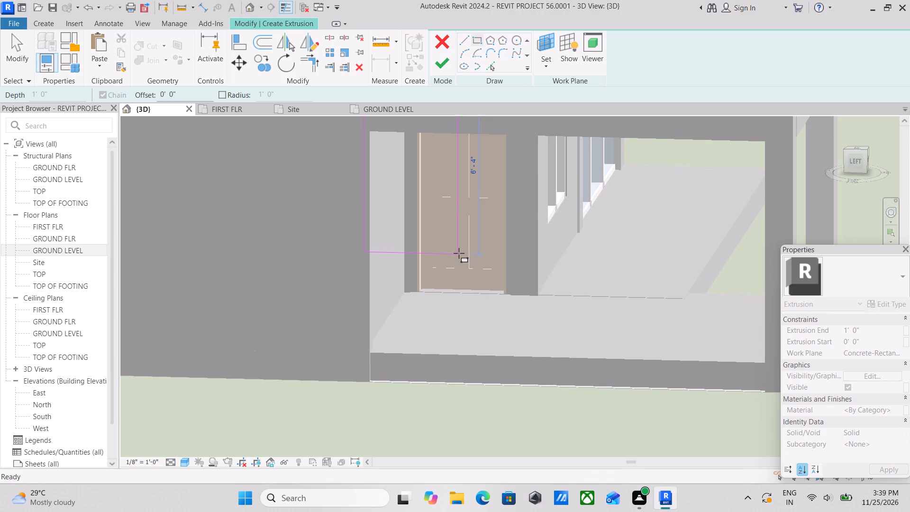
{"action": "middle_click_drag", "start_coordinate": [575, 311], "coordinate": [402, 248]}
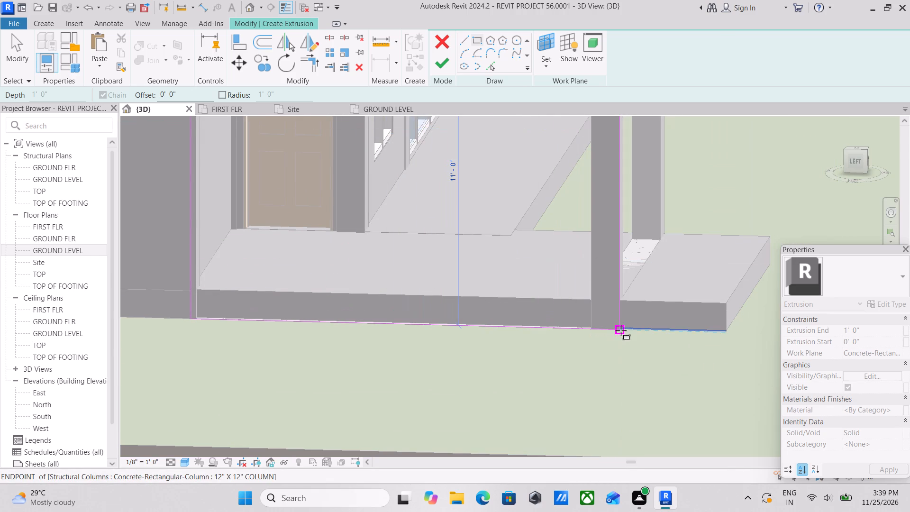
{"action": "left_click", "coordinate": [621, 330]}
{"action": "scroll", "coordinate": [473, 236], "scroll_direction": "down", "scroll_amount": 1}
{"action": "middle_click_drag", "start_coordinate": [471, 249], "coordinate": [474, 299]}
{"action": "scroll", "coordinate": [478, 249], "scroll_direction": "down", "scroll_amount": 1}
{"action": "middle_click_drag", "start_coordinate": [475, 254], "coordinate": [455, 306]}
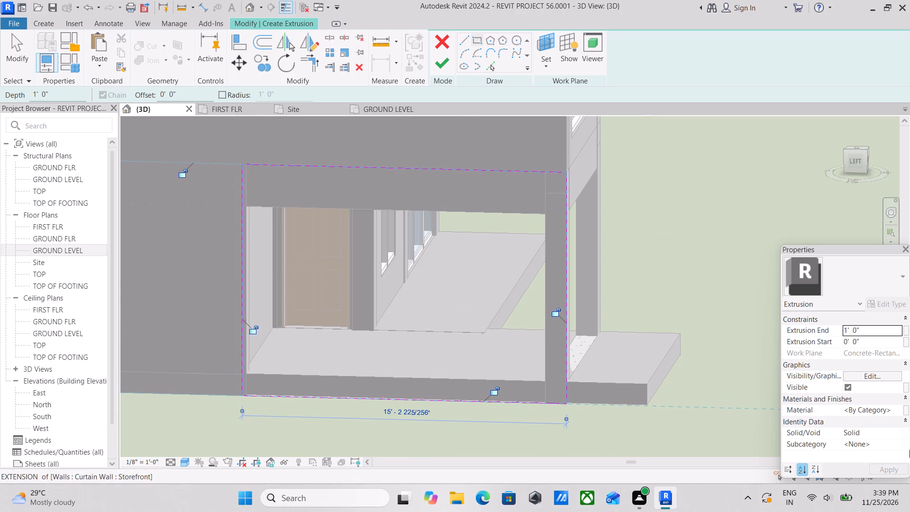
Set the extrusion end to 6".
{"action": "left_click", "coordinate": [866, 328]}
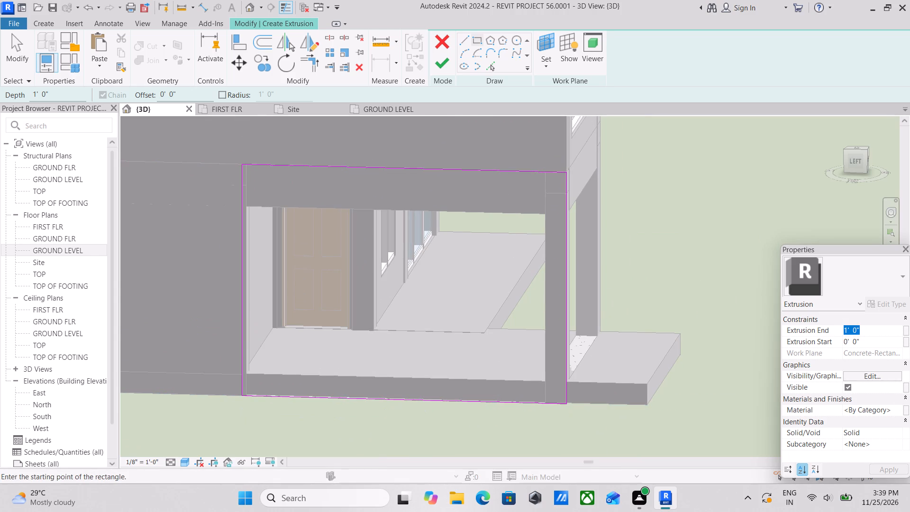
{"action": "type", "text": "6\""}
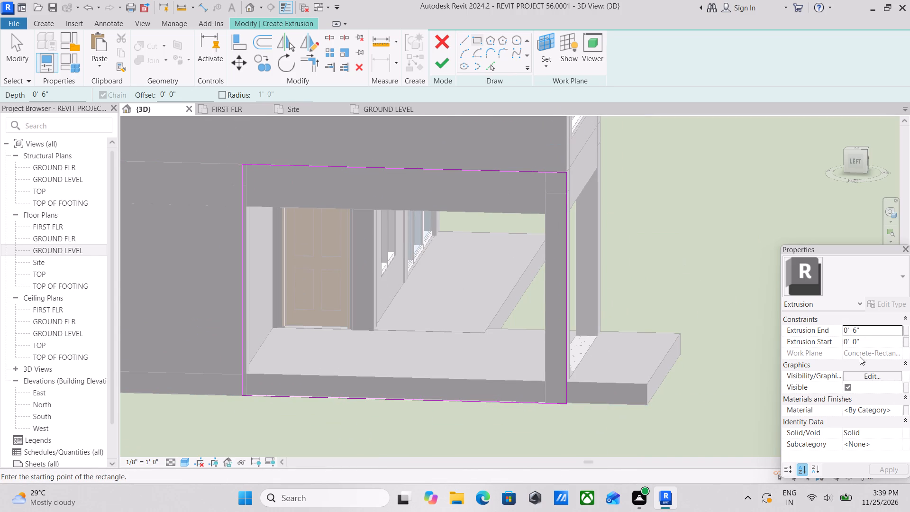
Open the material choice for the extrusion and browse the project materials.
{"action": "scroll", "coordinate": [859, 368], "scroll_direction": "down", "scroll_amount": 2}
{"action": "scroll", "coordinate": [879, 411], "scroll_direction": "down", "scroll_amount": 2}
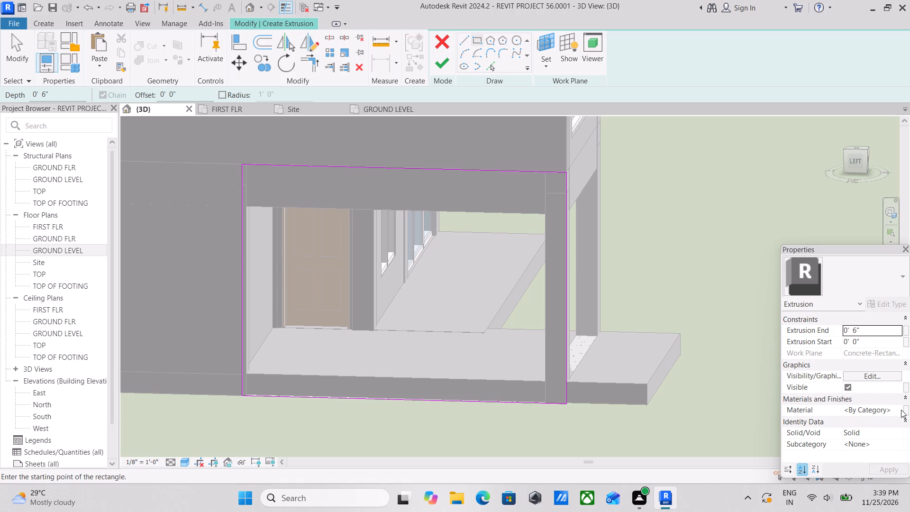
{"action": "left_click", "coordinate": [895, 406]}
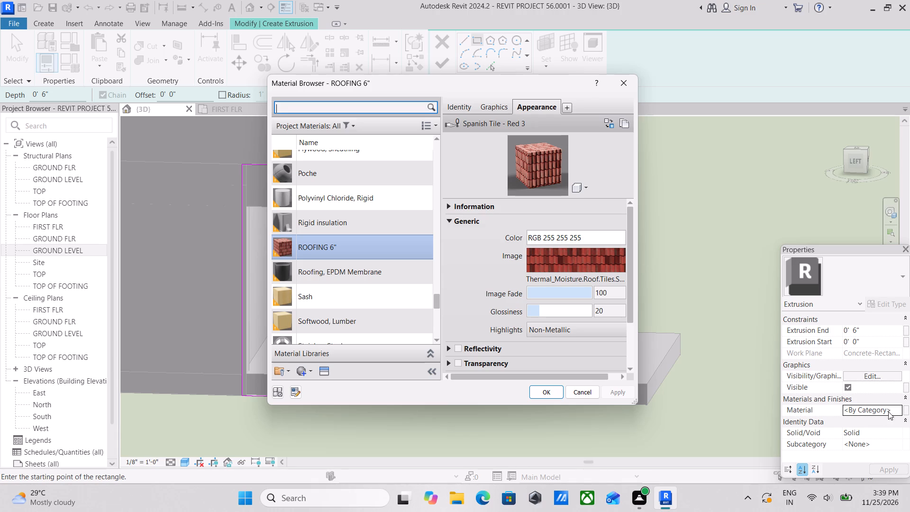
{"action": "scroll", "coordinate": [325, 252], "scroll_direction": "up", "scroll_amount": 5}
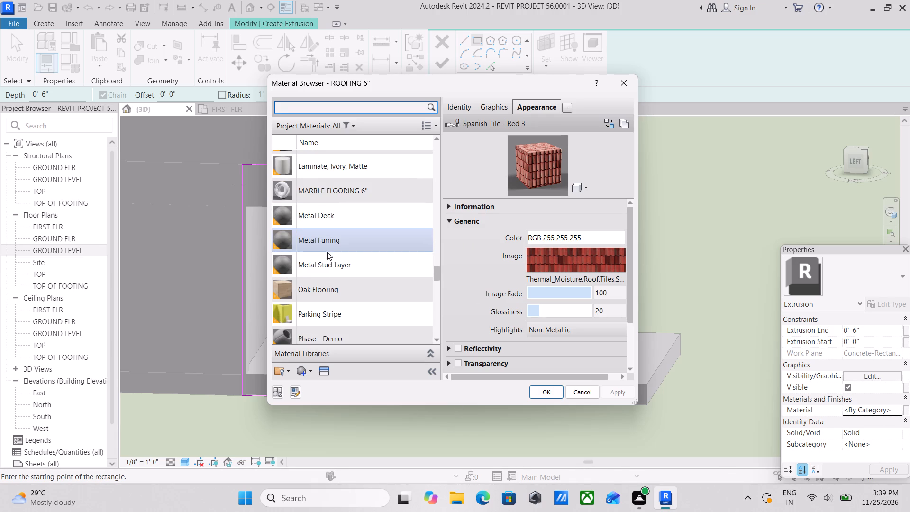
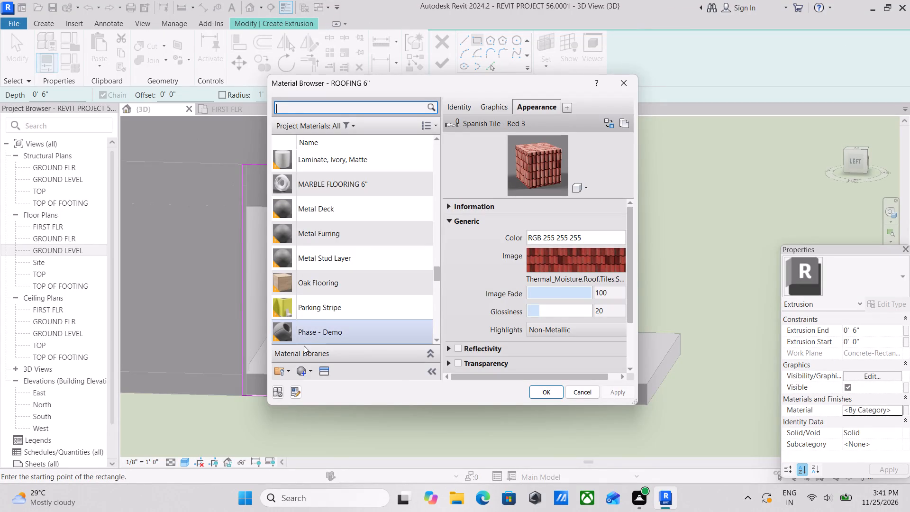
Create a new project material and name it ACCENT BEIGE COLOUR.
{"action": "left_click", "coordinate": [297, 364]}
{"action": "left_click", "coordinate": [322, 382]}
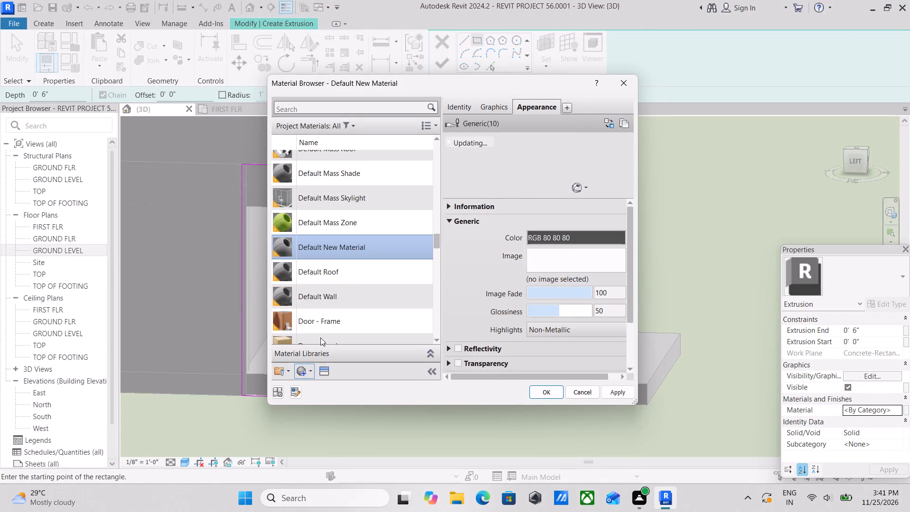
{"action": "right_click", "coordinate": [329, 223]}
{"action": "left_click", "coordinate": [358, 267]}
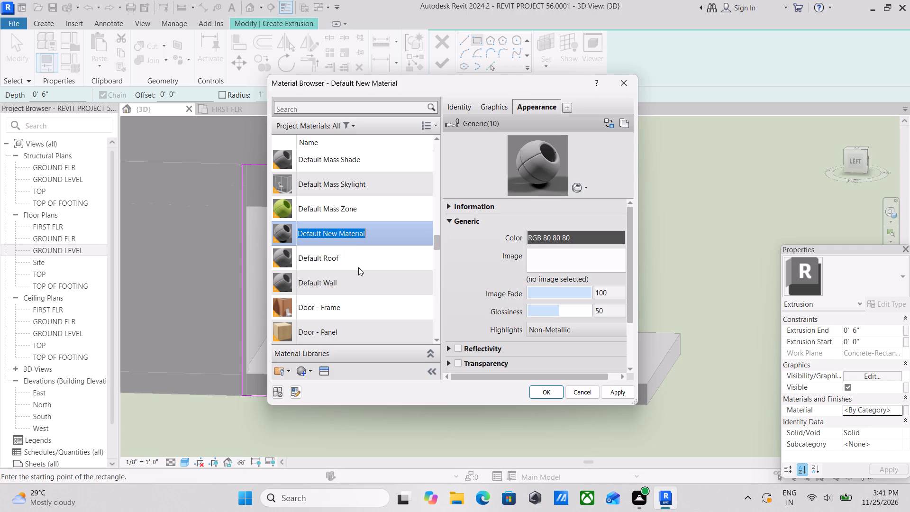
{"action": "key", "text": "g"}
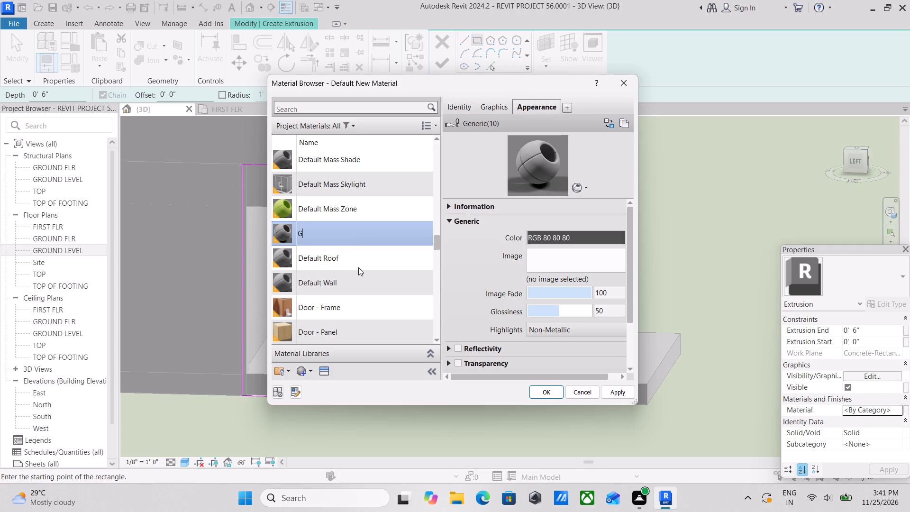
{"action": "type", "text": "ROUND"}
{"action": "key", "text": "space"}
{"action": "key", "text": "BackSpace"}
{"action": "key", "text": "BackSpace"}
{"action": "key", "text": "BackSpace"}
{"action": "key", "text": "BackSpace"}
{"action": "key", "text": "BackSpace"}
{"action": "type", "text": "OUN"}
{"action": "key", "text": "BackSpace"}
{"action": "key", "text": "BackSpace"}
{"action": "key", "text": "BackSpace"}
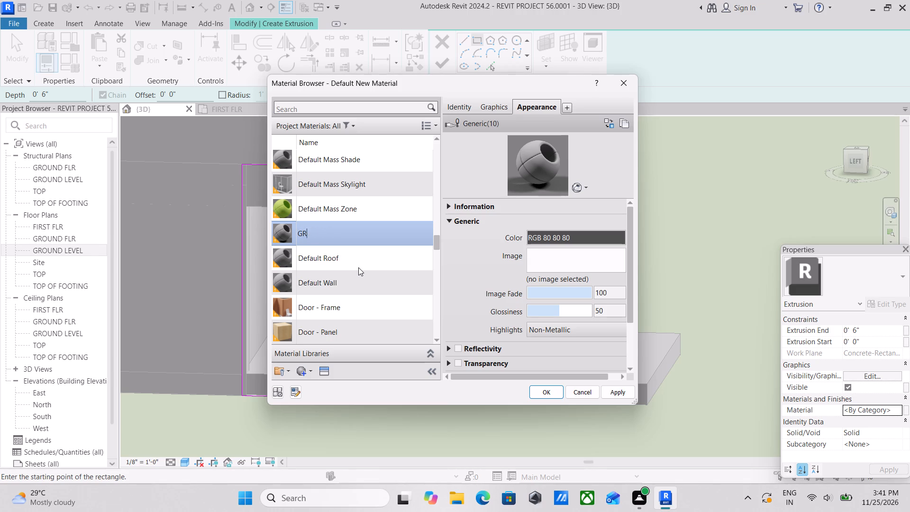
{"action": "key", "text": "BackSpace"}
{"action": "key", "text": "BackSpace"}
{"action": "type", "text": "ACCENR"}
{"action": "key", "text": "BackSpace"}
{"action": "type", "text": "T BEIG"}
{"action": "type", "text": "E COLOUR"}
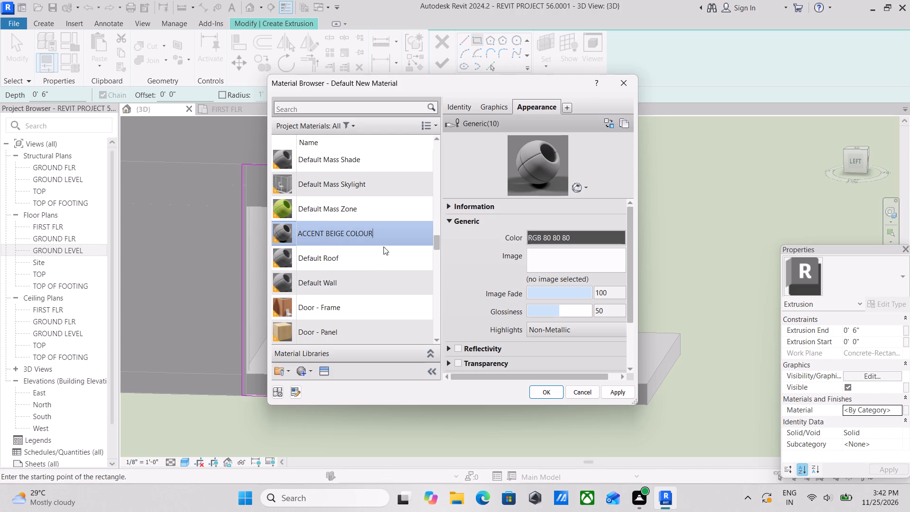
{"action": "left_click", "coordinate": [384, 236]}
Give the ACCENT BEIGE COLOUR material the Beige appearance from the Appearance Library's matte wall paints.
{"action": "scroll", "coordinate": [384, 236], "scroll_direction": "up", "scroll_amount": 1}
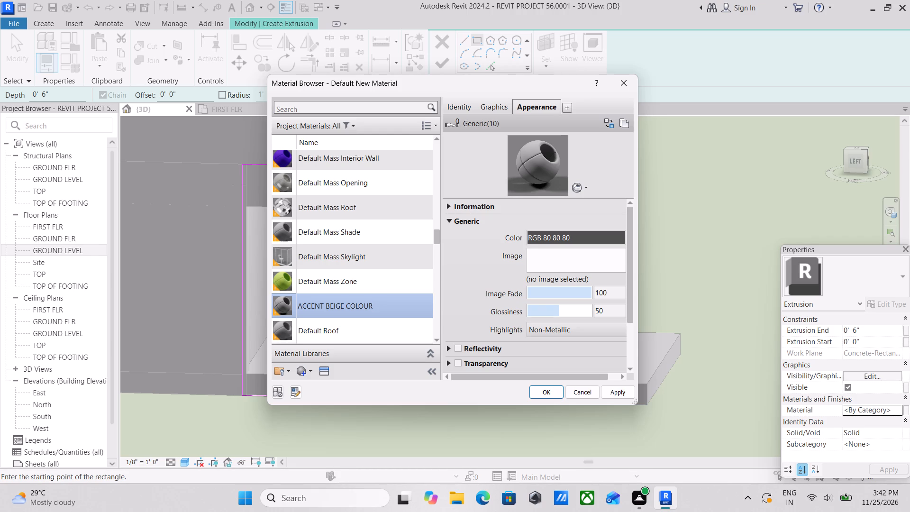
{"action": "scroll", "coordinate": [384, 236], "scroll_direction": "up", "scroll_amount": 1}
{"action": "scroll", "coordinate": [384, 236], "scroll_direction": "down", "scroll_amount": 1}
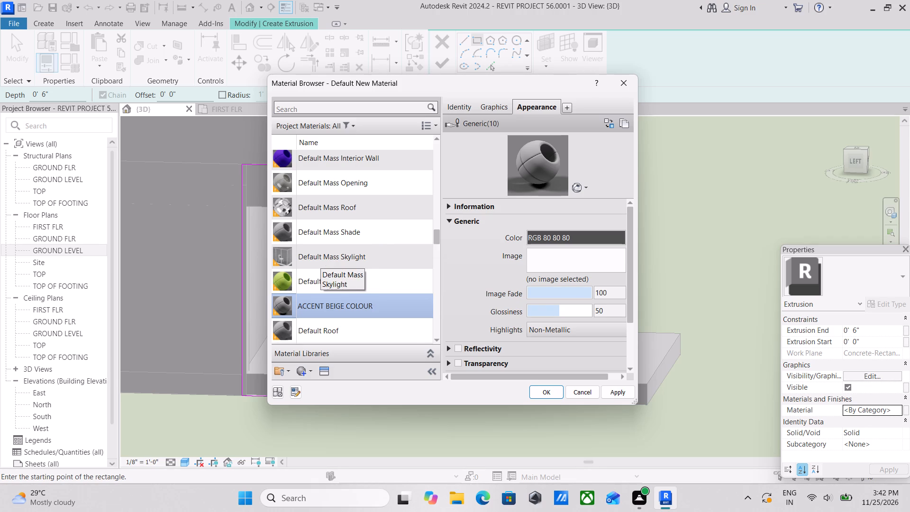
{"action": "left_click", "coordinate": [321, 371]}
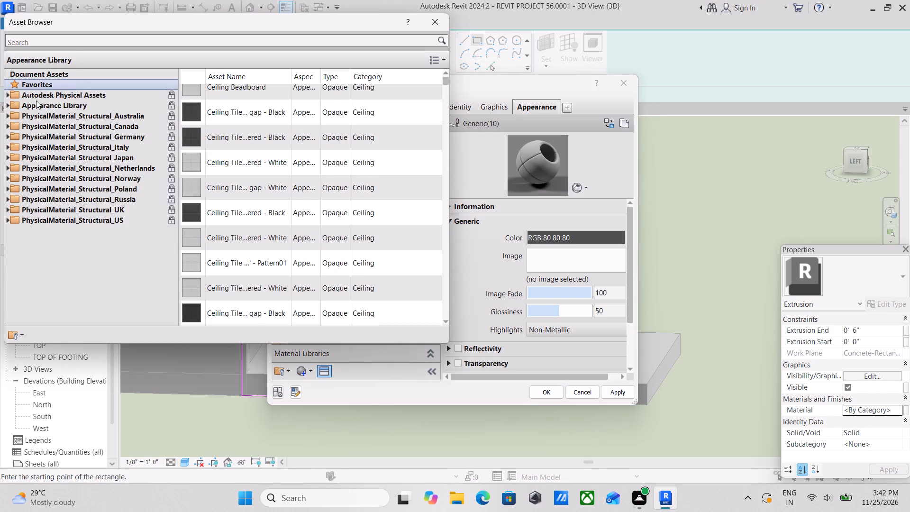
{"action": "left_click", "coordinate": [7, 104]}
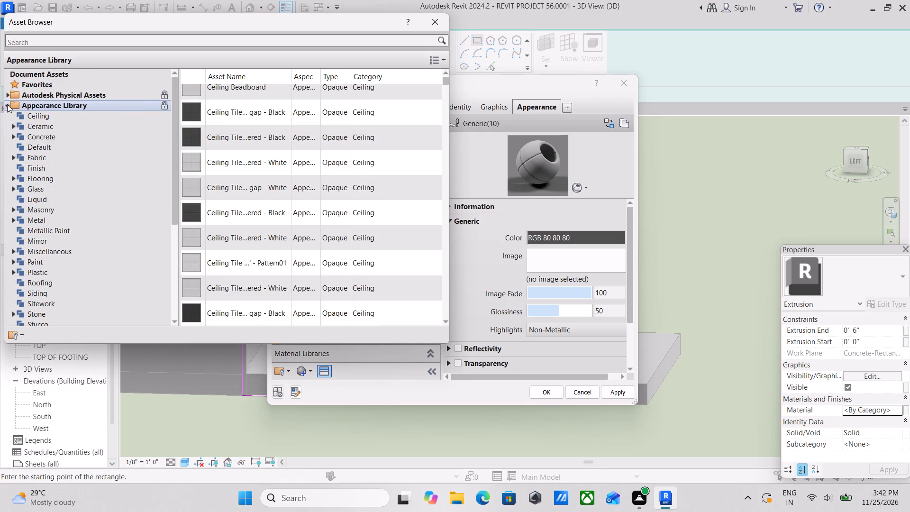
{"action": "scroll", "coordinate": [77, 245], "scroll_direction": "down", "scroll_amount": 2}
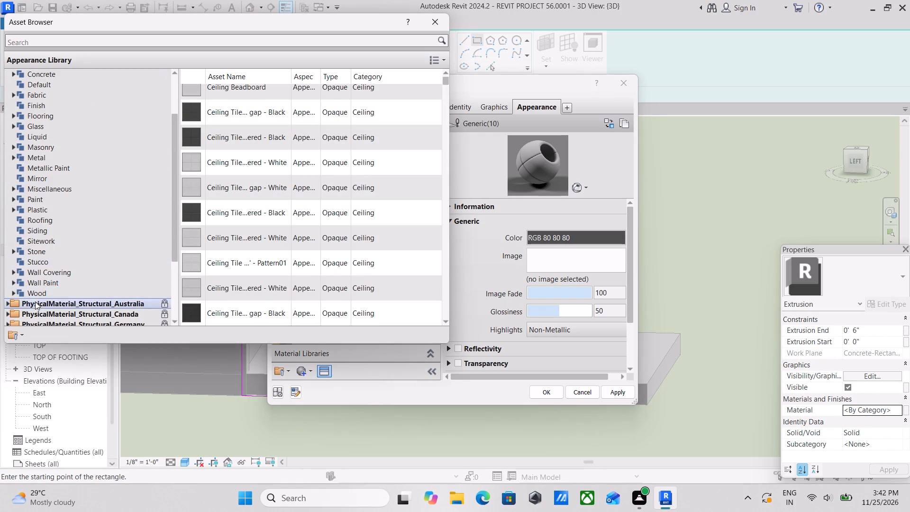
{"action": "left_click", "coordinate": [35, 290]}
{"action": "left_click", "coordinate": [31, 281]}
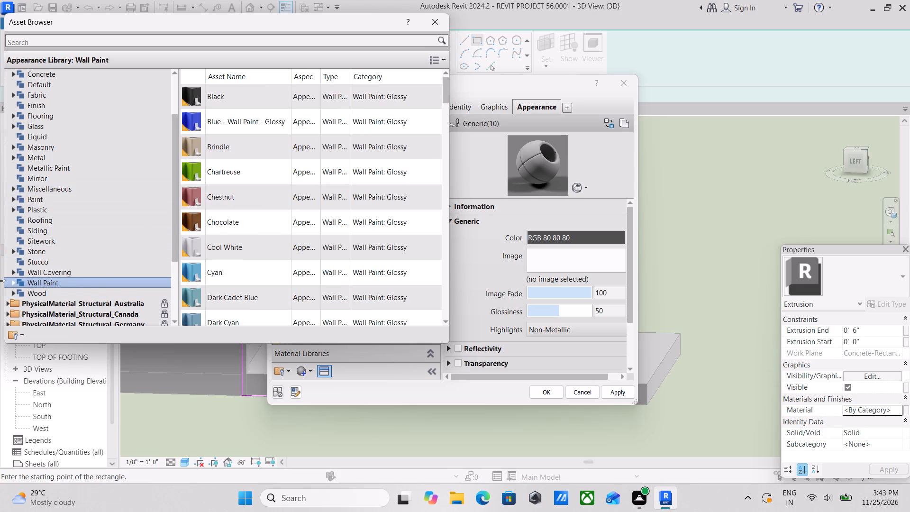
{"action": "left_click", "coordinate": [14, 284]}
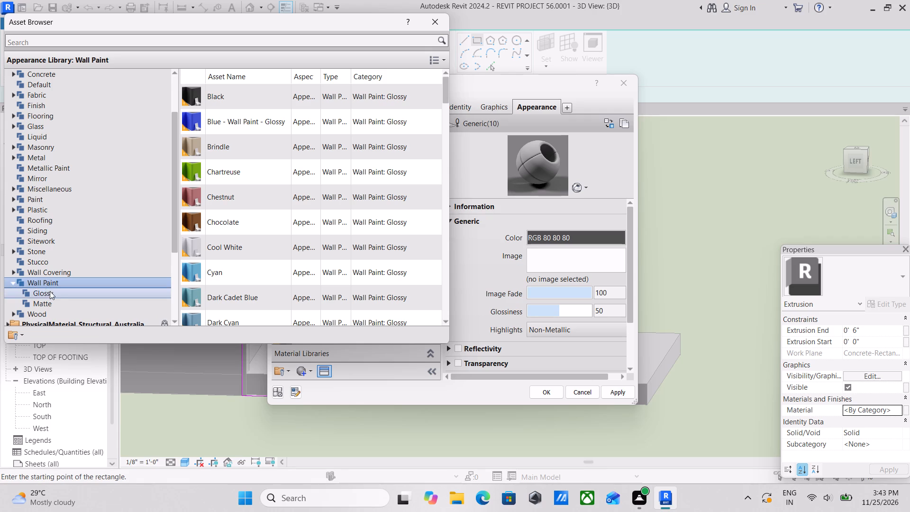
{"action": "left_click", "coordinate": [49, 299]}
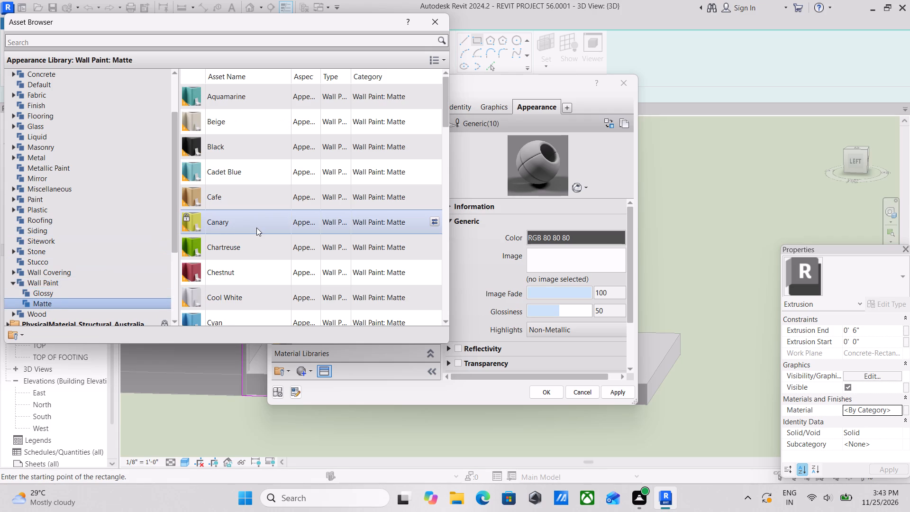
{"action": "scroll", "coordinate": [256, 228], "scroll_direction": "down", "scroll_amount": 2}
{"action": "scroll", "coordinate": [256, 228], "scroll_direction": "up", "scroll_amount": 5}
{"action": "scroll", "coordinate": [228, 259], "scroll_direction": "down", "scroll_amount": 1}
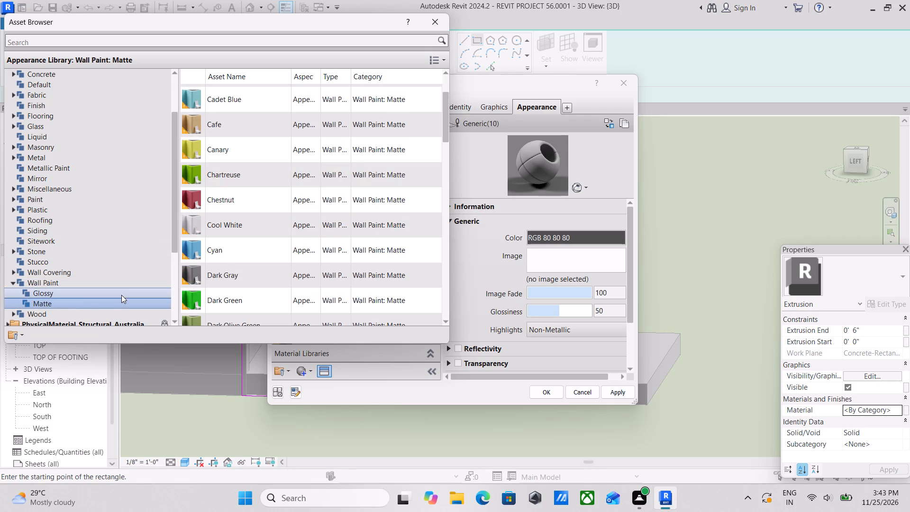
{"action": "scroll", "coordinate": [323, 218], "scroll_direction": "down", "scroll_amount": 7}
{"action": "scroll", "coordinate": [320, 247], "scroll_direction": "up", "scroll_amount": 1}
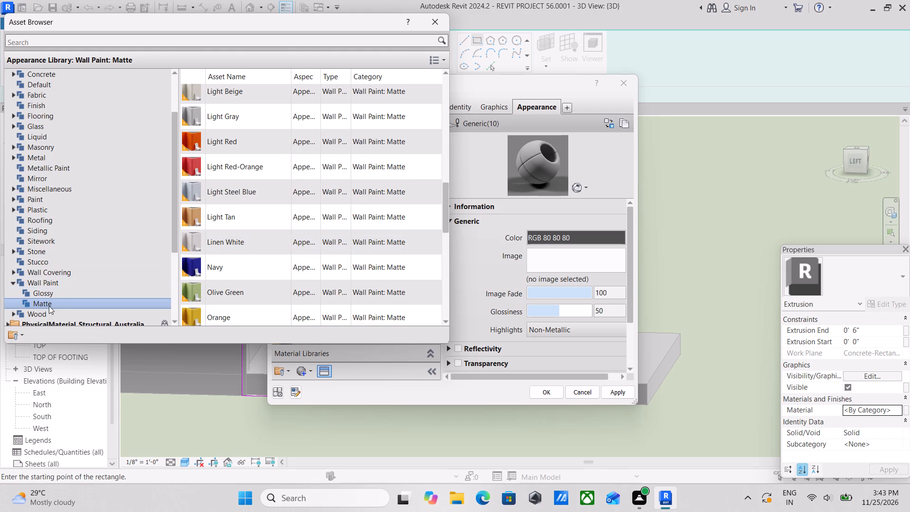
{"action": "scroll", "coordinate": [290, 163], "scroll_direction": "up", "scroll_amount": 5}
{"action": "scroll", "coordinate": [237, 140], "scroll_direction": "up", "scroll_amount": 3}
{"action": "scroll", "coordinate": [305, 100], "scroll_direction": "up", "scroll_amount": 3}
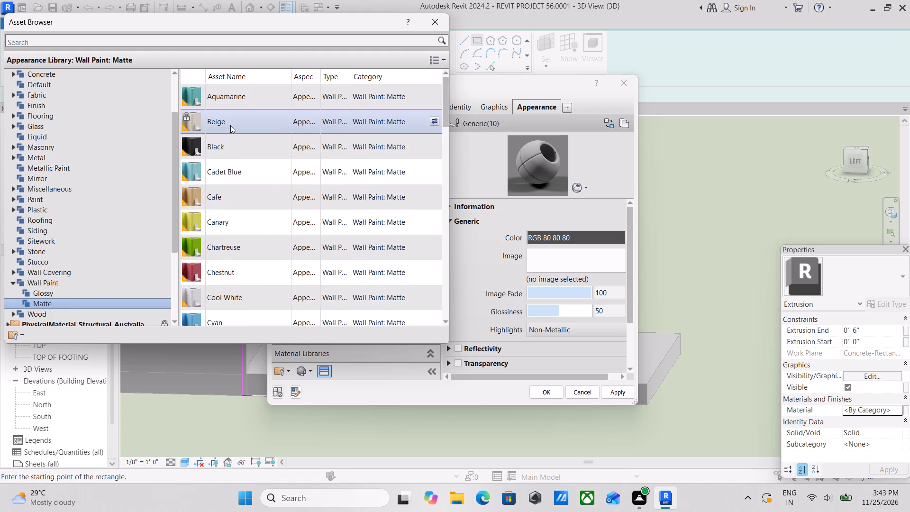
{"action": "double_click", "coordinate": [233, 123]}
Set the material's wall paint colour to RGB 165-126-67 and assign the material to the extrusion.
{"action": "left_click", "coordinate": [589, 233]}
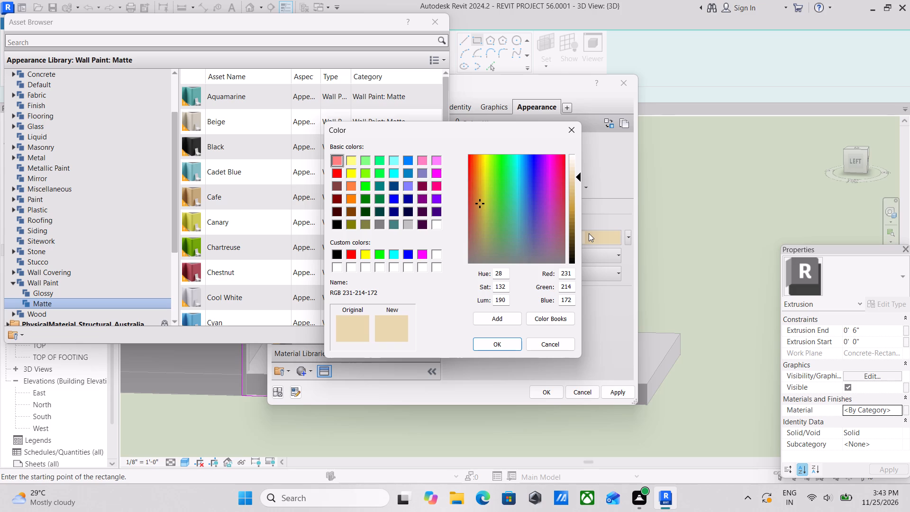
{"action": "type", "text": "165"}
{"action": "left_click_drag", "start_coordinate": [573, 276], "coordinate": [522, 287]}
{"action": "type", "text": "16"}
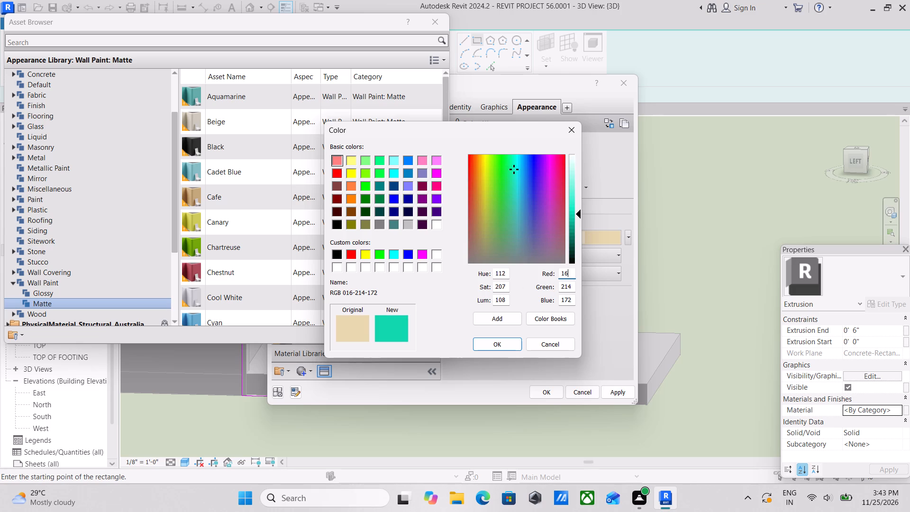
{"action": "key", "text": "5"}
{"action": "left_click_drag", "start_coordinate": [573, 284], "coordinate": [541, 290]}
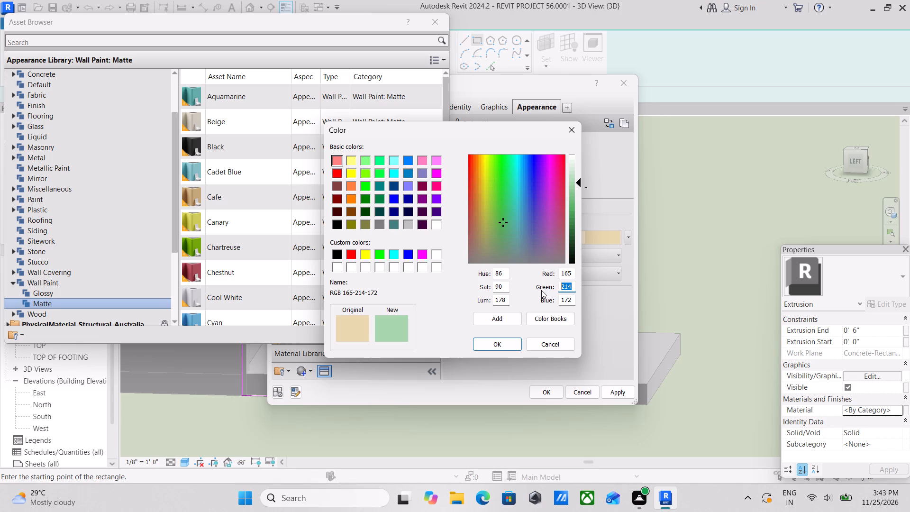
{"action": "type", "text": "12"}
{"action": "key", "text": "6"}
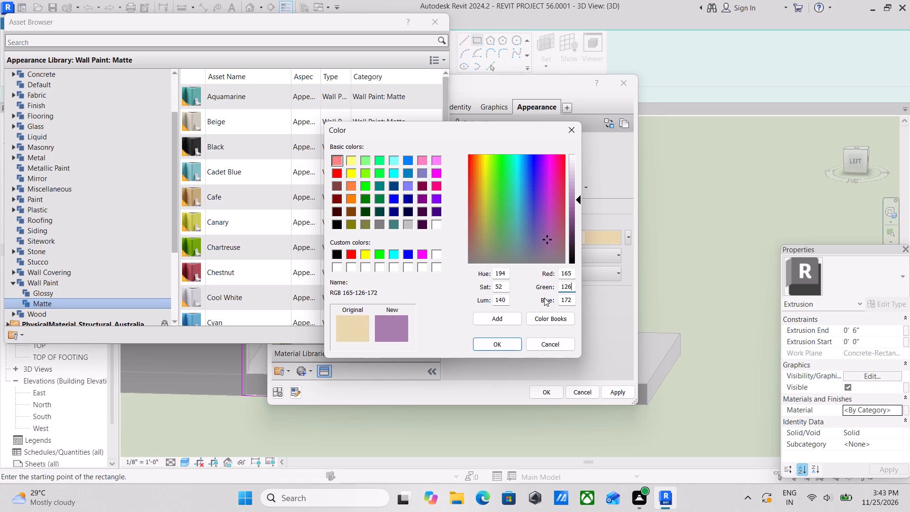
{"action": "left_click_drag", "start_coordinate": [574, 301], "coordinate": [523, 308]}
{"action": "type", "text": "67"}
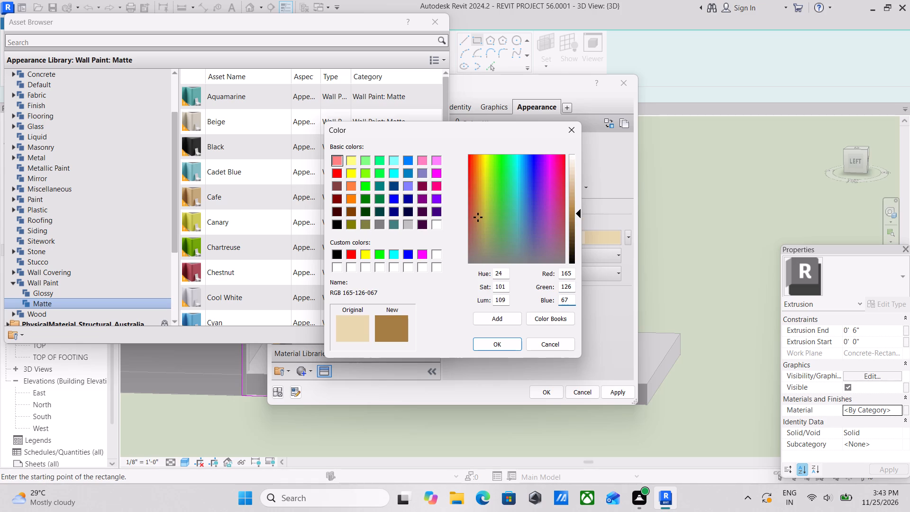
{"action": "left_click", "coordinate": [501, 341]}
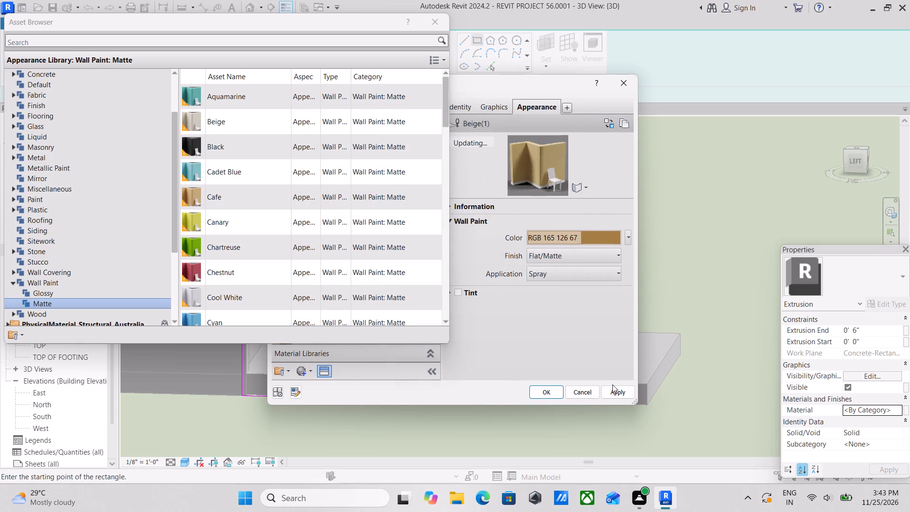
{"action": "left_click", "coordinate": [615, 392]}
{"action": "left_click", "coordinate": [536, 393]}
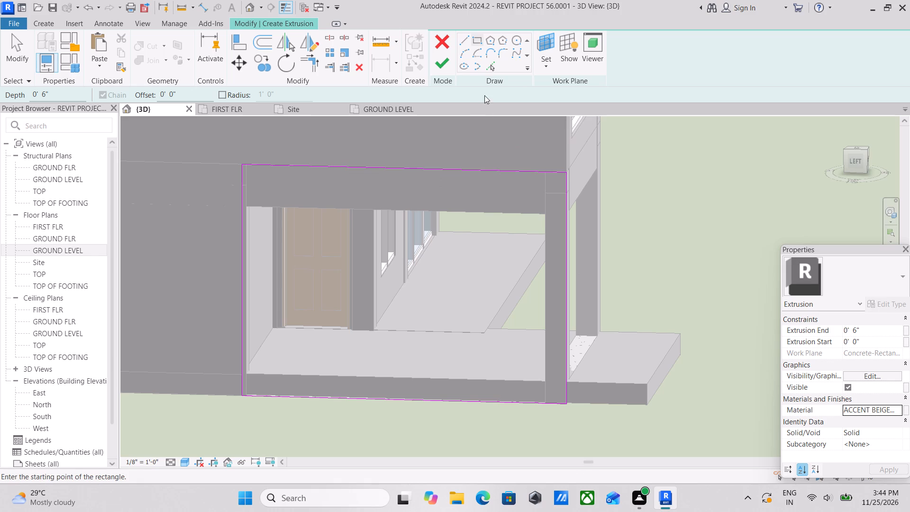
Sketch an inner rectangle about 12'-9" by 8'-0" within the porch opening's outer profile, using a 1' inward offset.
{"action": "left_click", "coordinate": [475, 40]}
{"action": "left_click_drag", "start_coordinate": [195, 91], "coordinate": [93, 106]}
{"action": "key", "text": "1"}
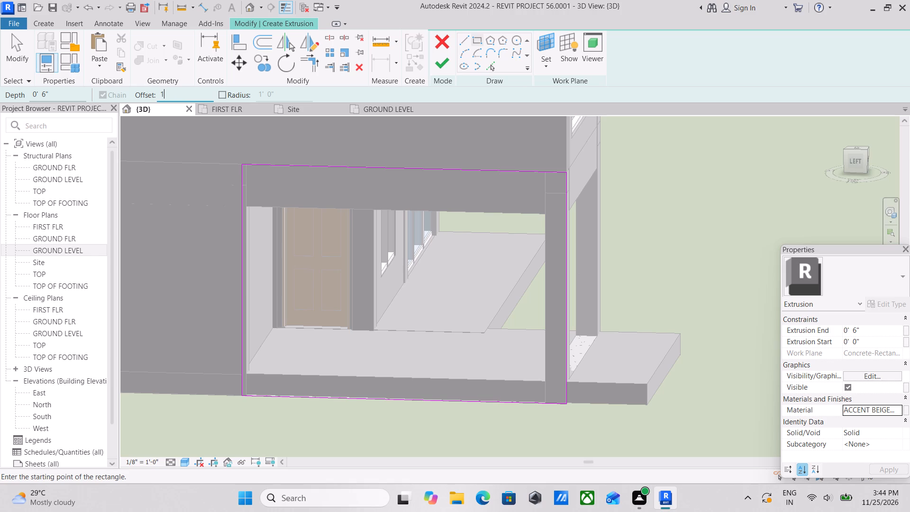
{"action": "key", "text": "apostrophe"}
{"action": "key", "text": "Return"}
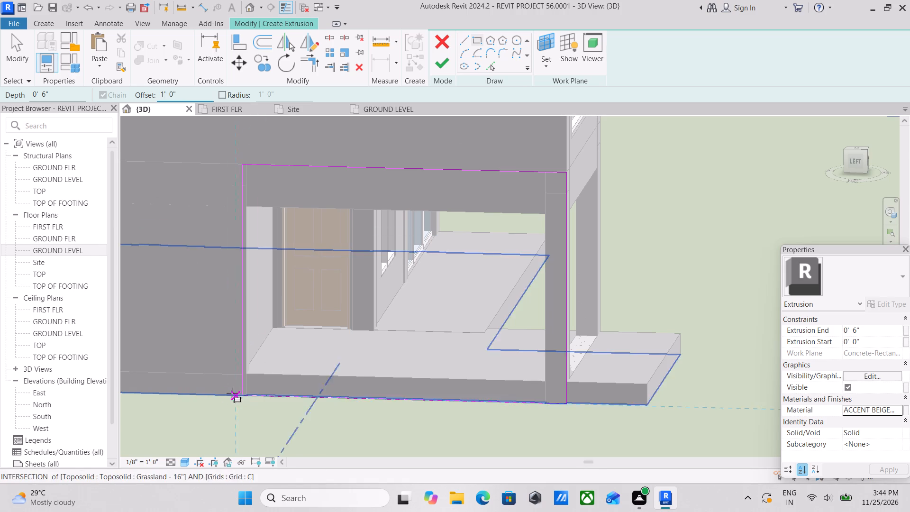
{"action": "left_click", "coordinate": [240, 393]}
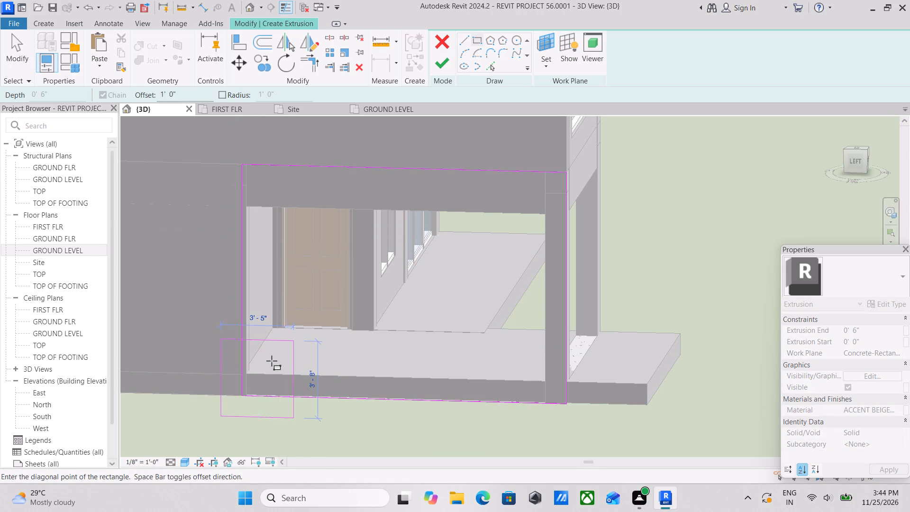
{"action": "key", "text": "space"}
{"action": "middle_click_drag", "start_coordinate": [382, 288], "coordinate": [339, 320]}
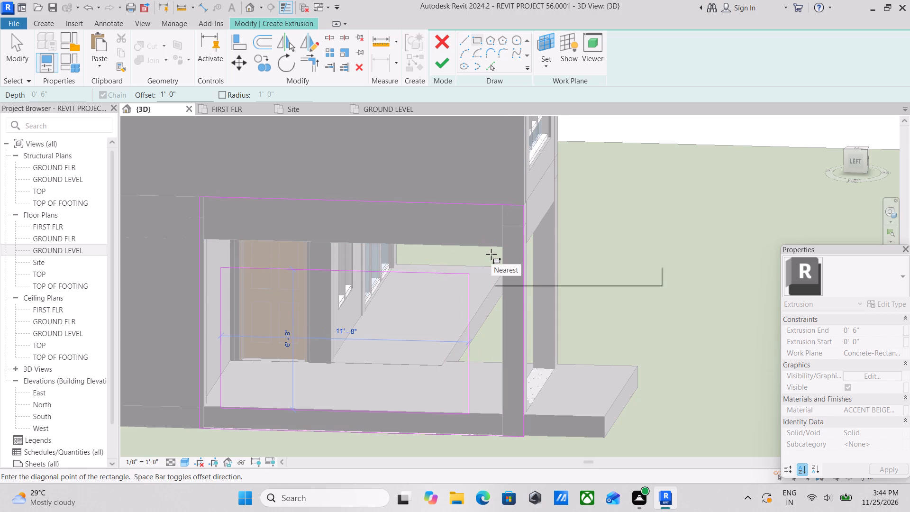
{"action": "left_click", "coordinate": [510, 223]}
{"action": "scroll", "coordinate": [222, 237], "scroll_direction": "up", "scroll_amount": 3}
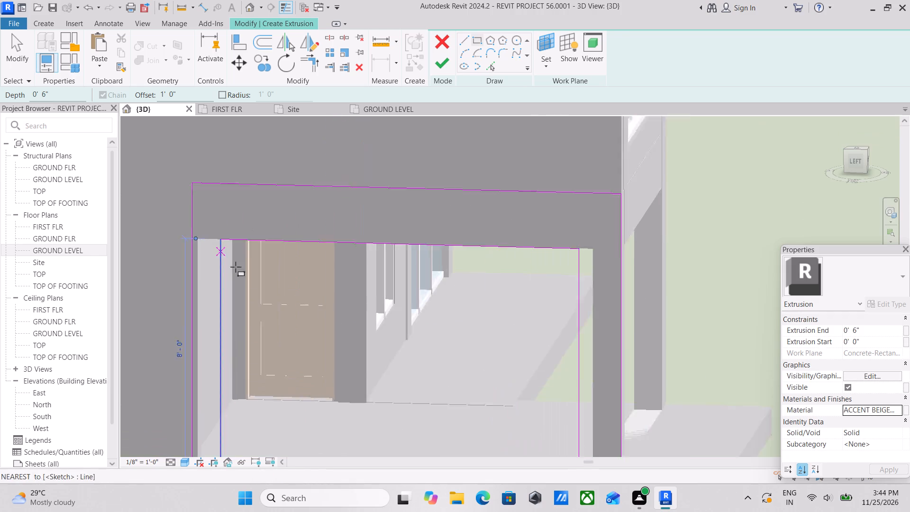
{"action": "key", "text": "Escape"}
{"action": "scroll", "coordinate": [254, 274], "scroll_direction": "up", "scroll_amount": 2}
{"action": "key", "text": "Escape"}
{"action": "key", "text": "Escape"}
{"action": "key", "text": "Escape"}
Set the inner rectangle's door-side vertical edge 2' from the outer profile edge.
{"action": "scroll", "coordinate": [221, 297], "scroll_direction": "down", "scroll_amount": 2}
{"action": "left_click", "coordinate": [210, 332]}
{"action": "scroll", "coordinate": [210, 332], "scroll_direction": "down", "scroll_amount": 2}
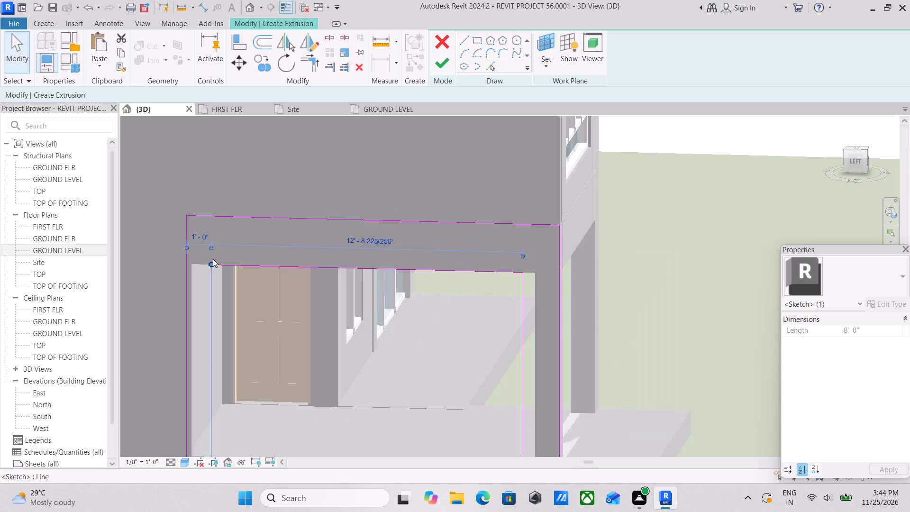
{"action": "left_click", "coordinate": [203, 235]}
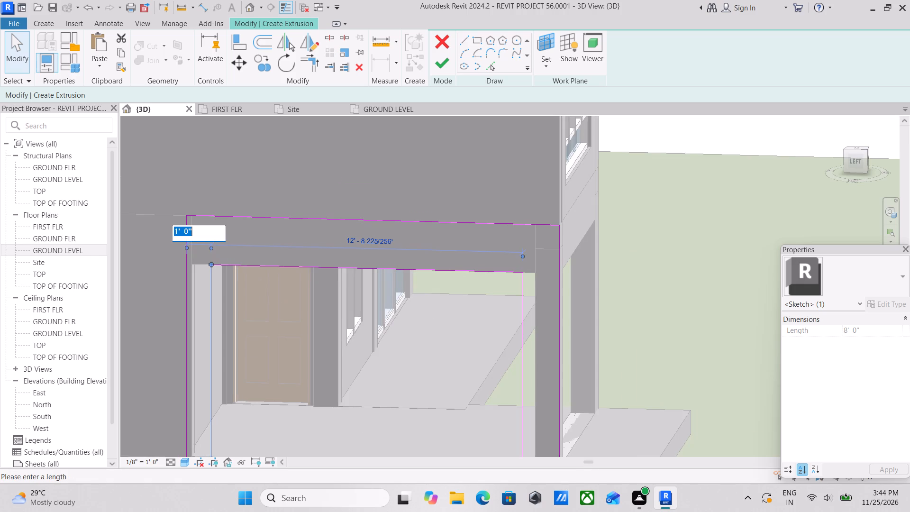
{"action": "key", "text": "2"}
{"action": "key", "text": "apostrophe"}
{"action": "key", "text": "Return"}
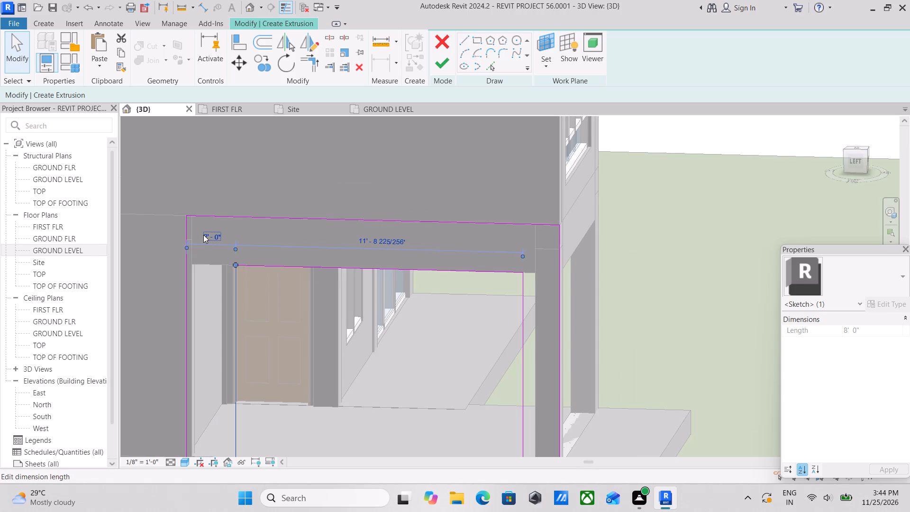
Set the inner rectangle's vertical edge beside the porch's corner column 2' from the outer profile edge.
{"action": "left_click", "coordinate": [527, 331]}
{"action": "scroll", "coordinate": [518, 332], "scroll_direction": "down", "scroll_amount": 2}
{"action": "middle_click_drag", "start_coordinate": [511, 330], "coordinate": [506, 329]}
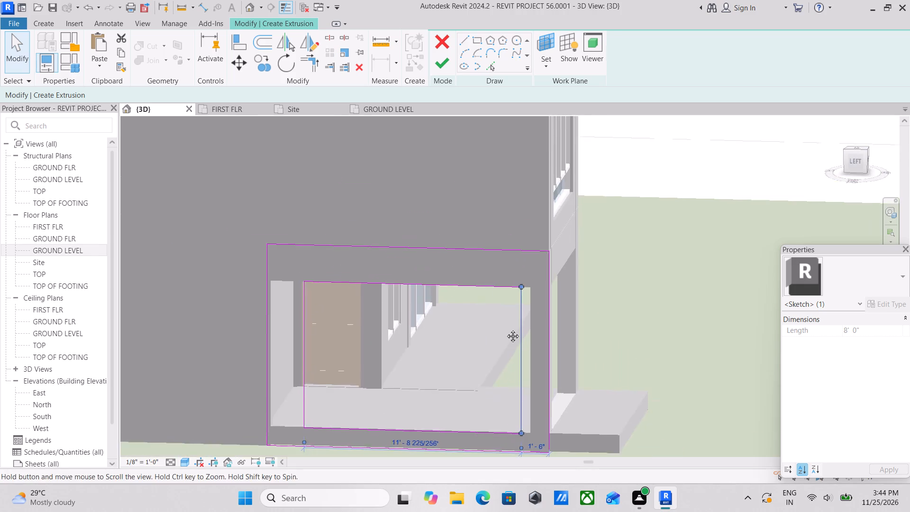
{"action": "middle_click_drag", "start_coordinate": [506, 329], "coordinate": [464, 211]}
{"action": "scroll", "coordinate": [495, 362], "scroll_direction": "up", "scroll_amount": 3}
{"action": "left_click", "coordinate": [493, 307]}
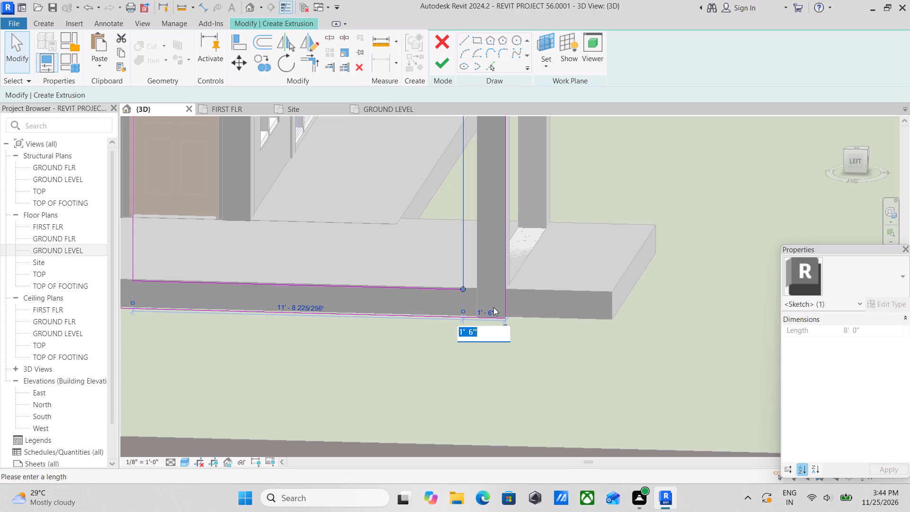
{"action": "type", "text": "2'"}
{"action": "key", "text": "Return"}
{"action": "scroll", "coordinate": [370, 357], "scroll_direction": "down", "scroll_amount": 2}
{"action": "middle_click_drag", "start_coordinate": [369, 364], "coordinate": [374, 431]}
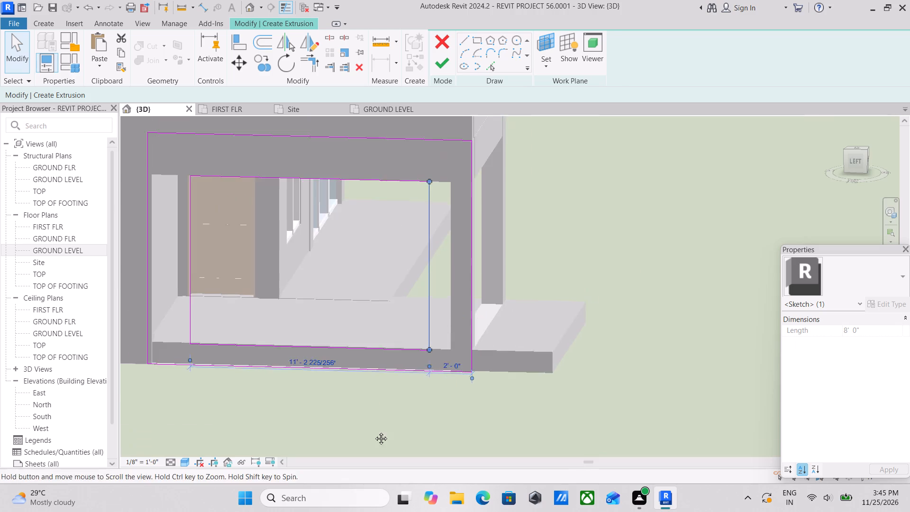
{"action": "middle_click_drag", "start_coordinate": [374, 431], "coordinate": [376, 440]}
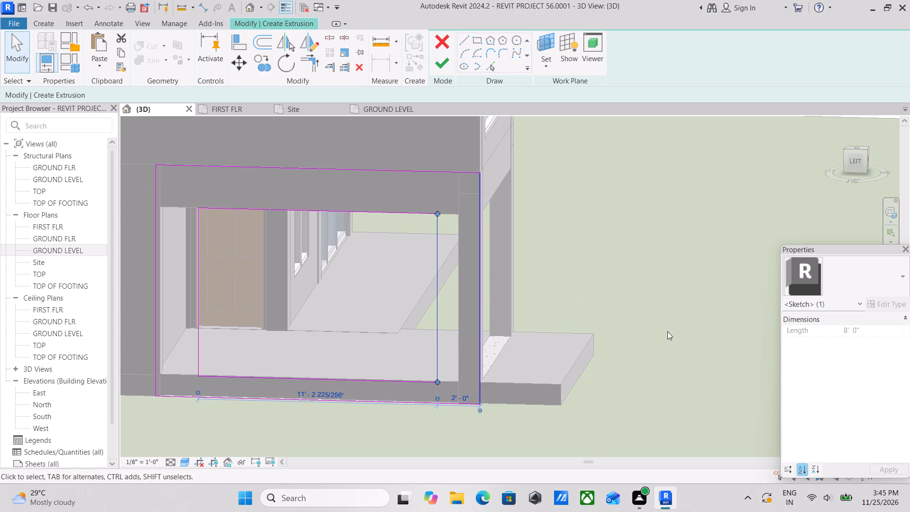
Finish the accent frame's extrusion sketch and complete the in-place model.
{"action": "left_click", "coordinate": [444, 63]}
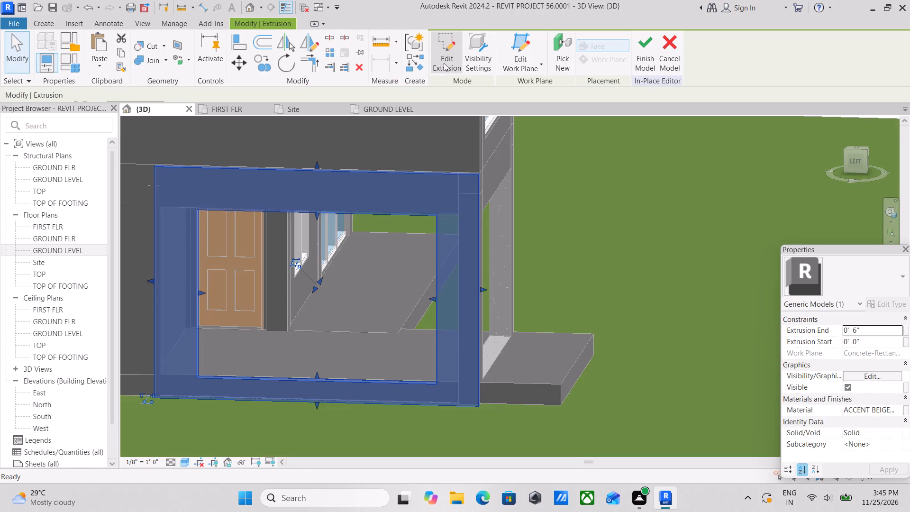
{"action": "scroll", "coordinate": [524, 258], "scroll_direction": "down", "scroll_amount": 2}
{"action": "key", "text": "Escape"}
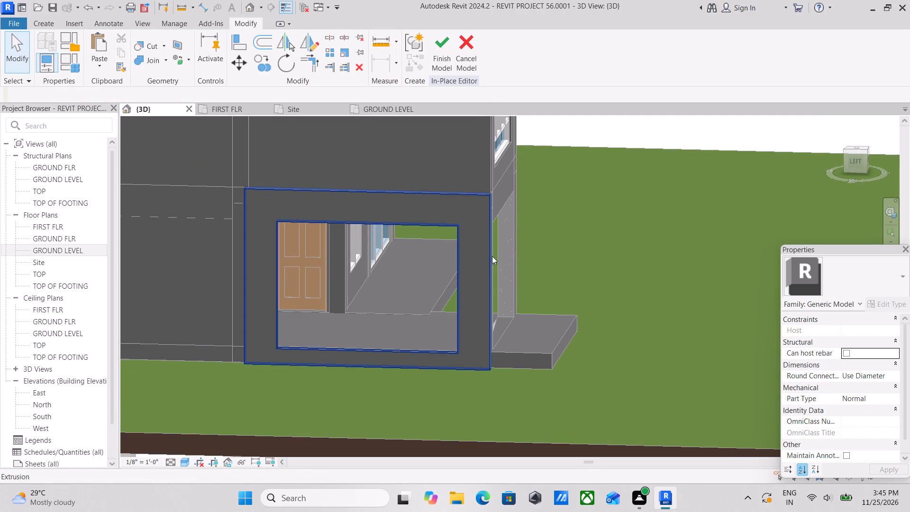
{"action": "scroll", "coordinate": [491, 307], "scroll_direction": "up", "scroll_amount": 2}
{"action": "middle_click_drag", "start_coordinate": [487, 307], "coordinate": [472, 324]}
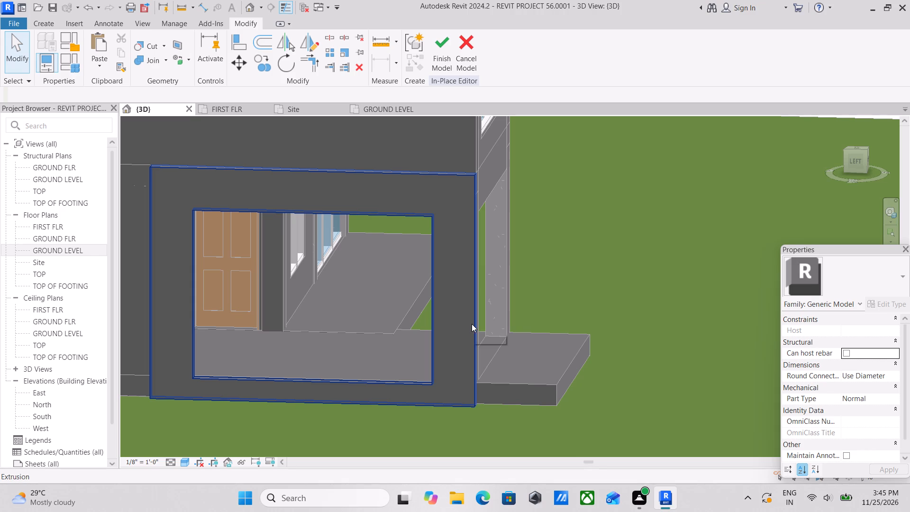
{"action": "scroll", "coordinate": [472, 324], "scroll_direction": "up", "scroll_amount": 3}
{"action": "left_click", "coordinate": [437, 45]}
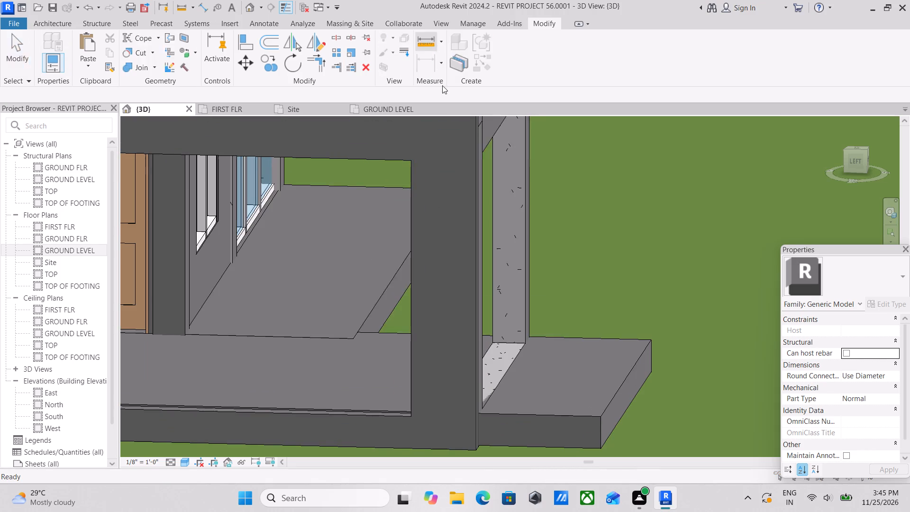
{"action": "left_click", "coordinate": [558, 141]}
{"action": "key", "text": "Escape"}
Examine the accent frame, entrance porch and adjoining front facade from several angles.
{"action": "scroll", "coordinate": [550, 235], "scroll_direction": "down", "scroll_amount": 2}
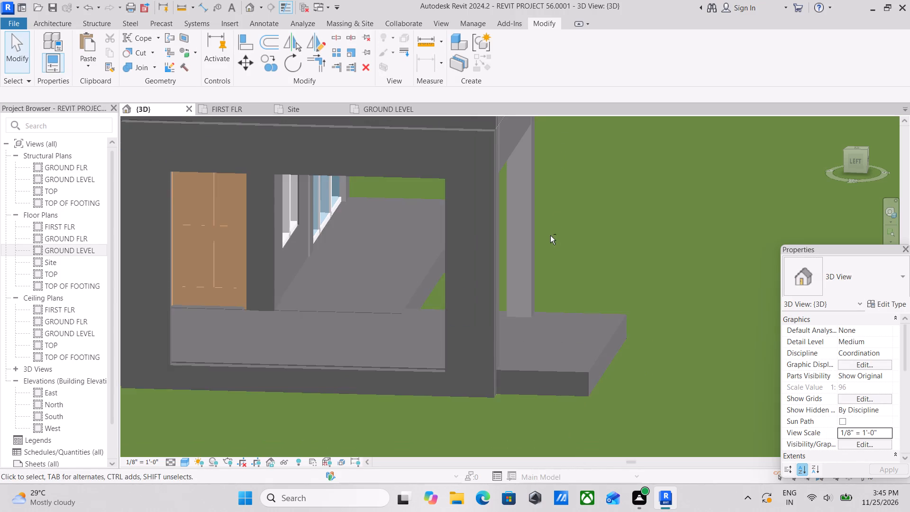
{"action": "middle_click_drag", "start_coordinate": [550, 236], "coordinate": [478, 245], "text": "shift"}
{"action": "scroll", "coordinate": [434, 249], "scroll_direction": "down", "scroll_amount": 2}
{"action": "middle_click_drag", "start_coordinate": [437, 248], "coordinate": [753, 195]}
{"action": "middle_click_drag", "start_coordinate": [641, 238], "coordinate": [607, 252], "text": "shift"}
{"action": "middle_click_drag", "start_coordinate": [545, 248], "coordinate": [853, 213]}
{"action": "middle_click_drag", "start_coordinate": [743, 238], "coordinate": [713, 254], "text": "shift"}
{"action": "middle_click_drag", "start_coordinate": [621, 248], "coordinate": [626, 270]}
{"action": "scroll", "coordinate": [522, 260], "scroll_direction": "down", "scroll_amount": 1}
{"action": "middle_click_drag", "start_coordinate": [522, 260], "coordinate": [627, 282]}
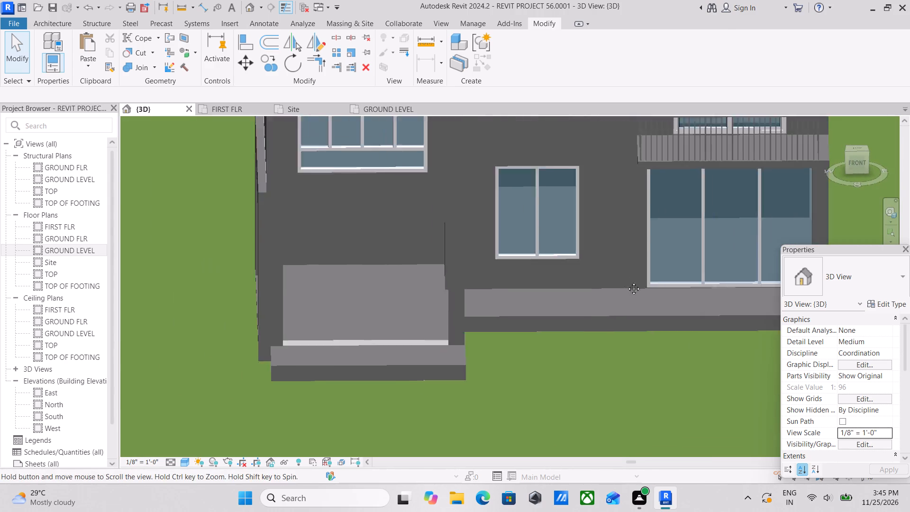
{"action": "middle_click_drag", "start_coordinate": [627, 282], "coordinate": [686, 298]}
{"action": "middle_click_drag", "start_coordinate": [584, 278], "coordinate": [664, 213], "text": "shift"}
{"action": "middle_click_drag", "start_coordinate": [623, 223], "coordinate": [487, 377]}
{"action": "middle_click_drag", "start_coordinate": [589, 247], "coordinate": [584, 316], "text": "shift"}
{"action": "middle_click_drag", "start_coordinate": [584, 316], "coordinate": [551, 267]}
{"action": "scroll", "coordinate": [542, 318], "scroll_direction": "up", "scroll_amount": 3}
{"action": "middle_click_drag", "start_coordinate": [519, 335], "coordinate": [495, 338]}
{"action": "middle_click_drag", "start_coordinate": [495, 338], "coordinate": [470, 257]}
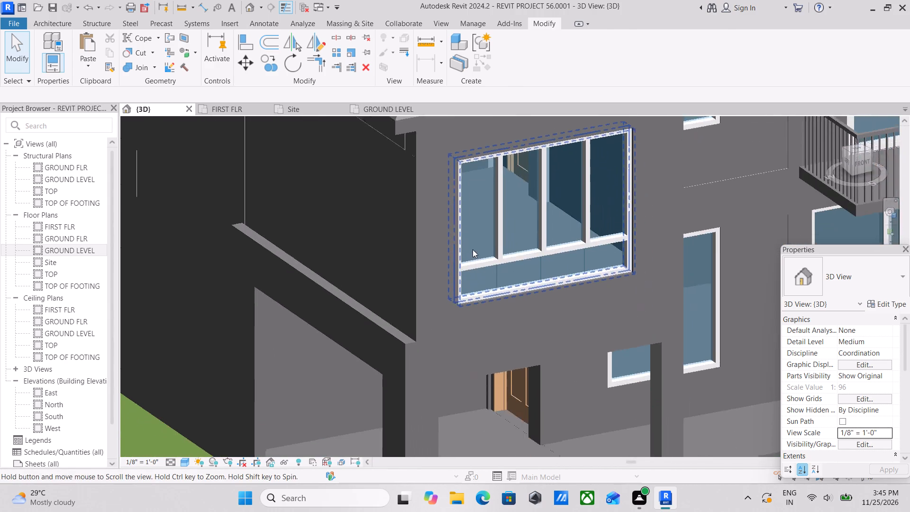
{"action": "middle_click_drag", "start_coordinate": [488, 333], "coordinate": [462, 294], "text": "shift"}
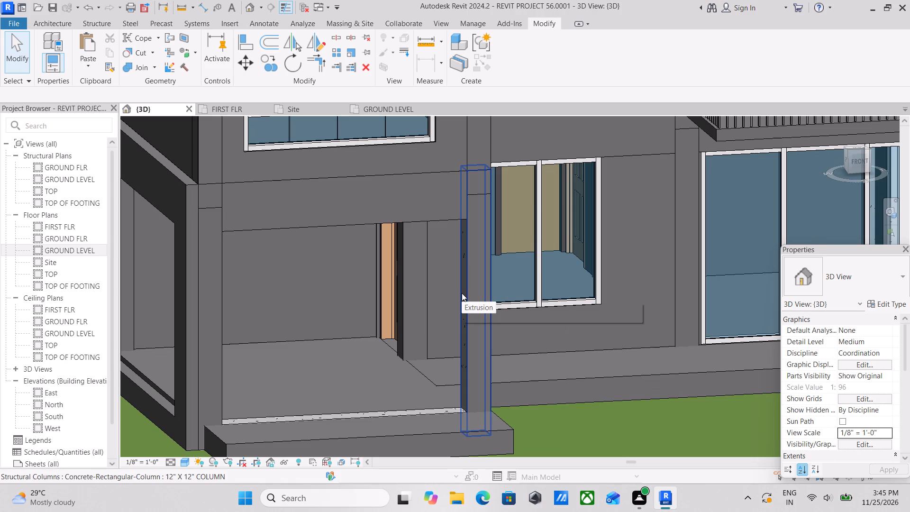
{"action": "middle_click_drag", "start_coordinate": [445, 317], "coordinate": [448, 257]}
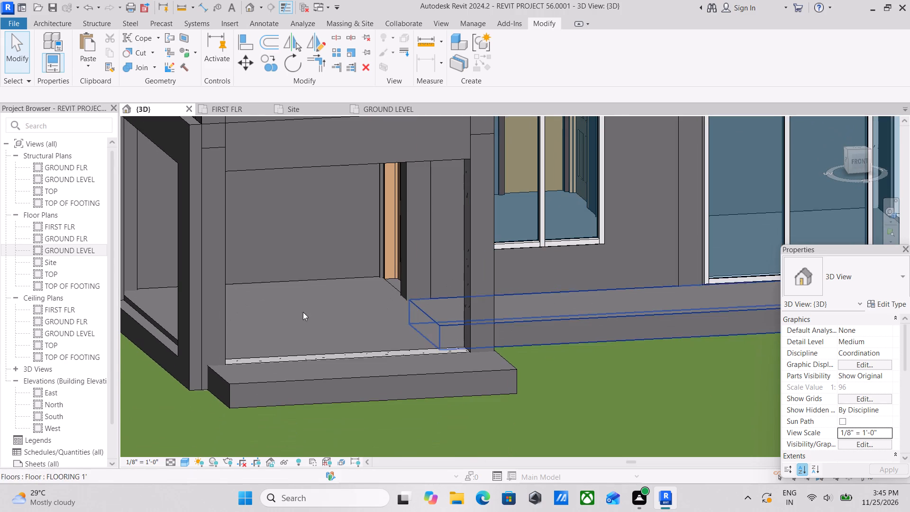
{"action": "scroll", "coordinate": [265, 316], "scroll_direction": "up", "scroll_amount": 2}
{"action": "scroll", "coordinate": [260, 322], "scroll_direction": "down", "scroll_amount": 2}
{"action": "middle_click_drag", "start_coordinate": [295, 320], "coordinate": [351, 322]}
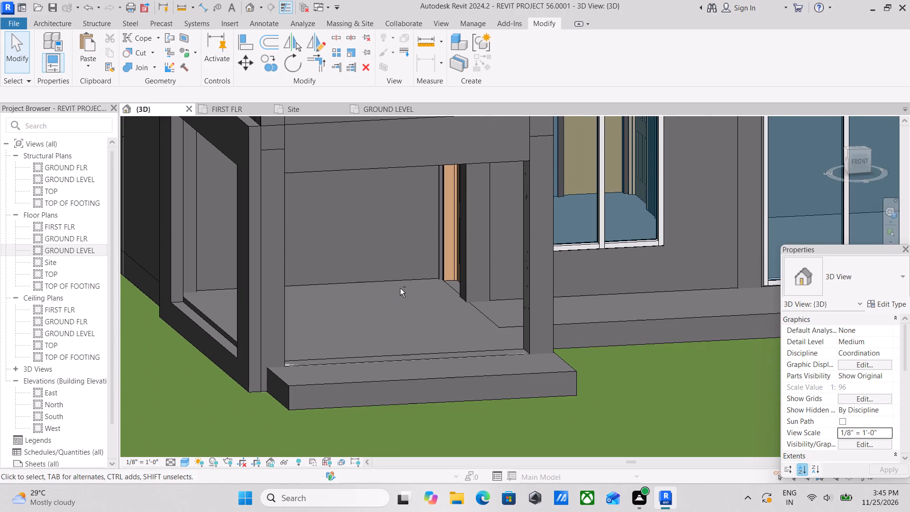
{"action": "middle_click_drag", "start_coordinate": [400, 288], "coordinate": [388, 295], "text": "shift"}
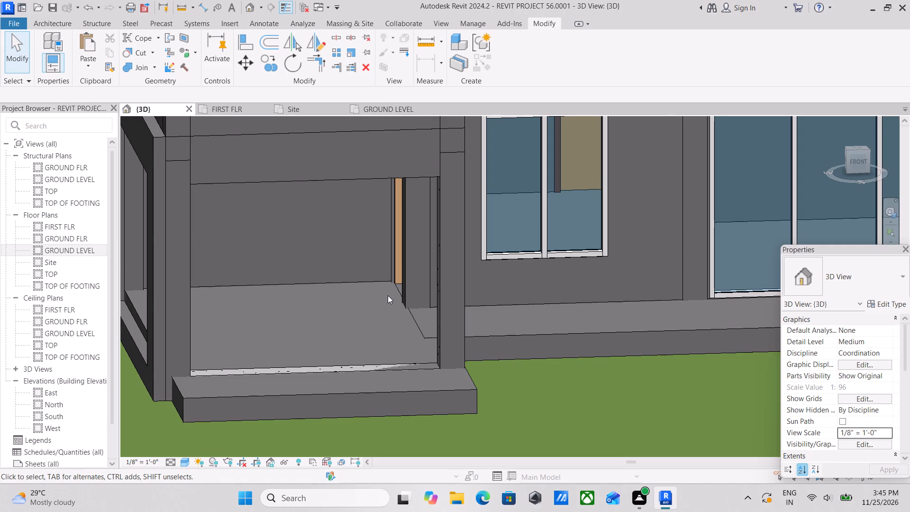
{"action": "scroll", "coordinate": [388, 295], "scroll_direction": "down", "scroll_amount": 1}
{"action": "middle_click_drag", "start_coordinate": [388, 295], "coordinate": [399, 307]}
{"action": "middle_click_drag", "start_coordinate": [382, 253], "coordinate": [374, 243], "text": "shift"}
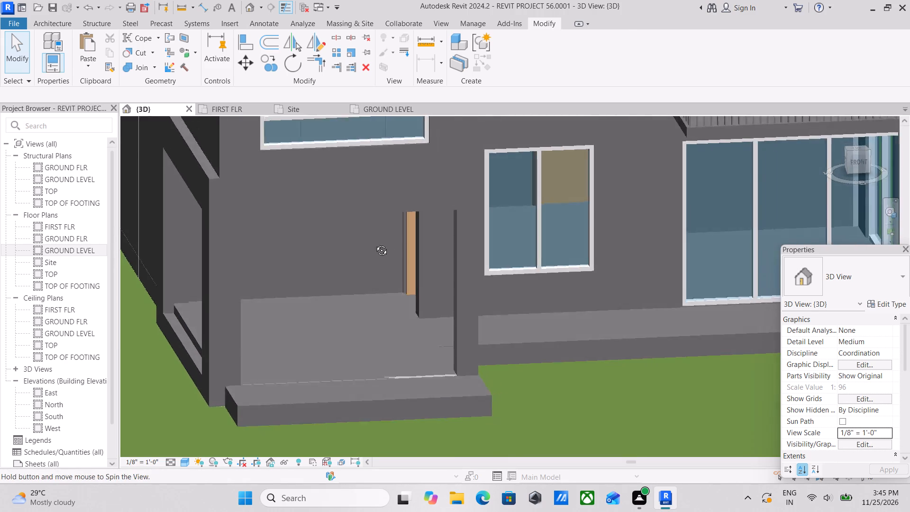
{"action": "middle_click_drag", "start_coordinate": [374, 243], "coordinate": [367, 232], "text": "shift"}
{"action": "scroll", "coordinate": [366, 231], "scroll_direction": "down", "scroll_amount": 2}
{"action": "middle_click_drag", "start_coordinate": [366, 231], "coordinate": [534, 285]}
{"action": "middle_click_drag", "start_coordinate": [534, 285], "coordinate": [501, 285]}
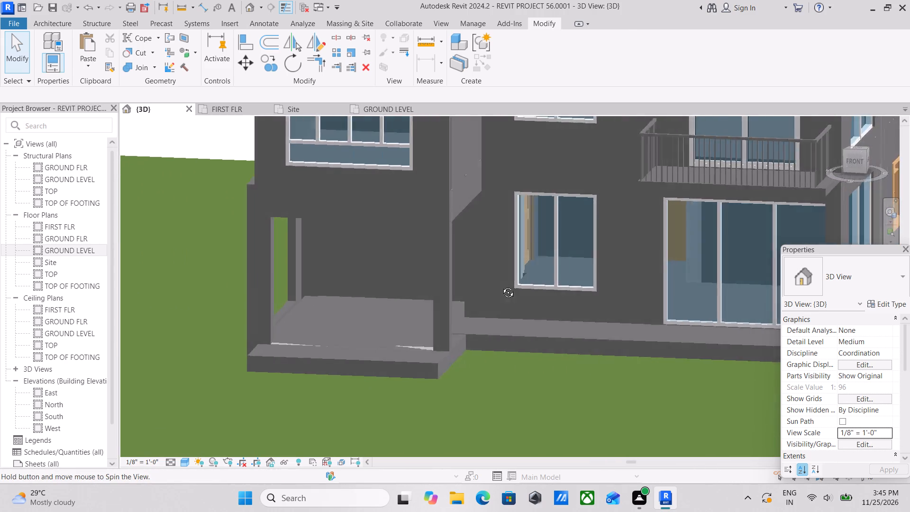
{"action": "middle_click_drag", "start_coordinate": [501, 285], "coordinate": [486, 283]}
{"action": "middle_click_drag", "start_coordinate": [491, 277], "coordinate": [523, 279]}
{"action": "middle_click_drag", "start_coordinate": [418, 256], "coordinate": [438, 246], "text": "shift"}
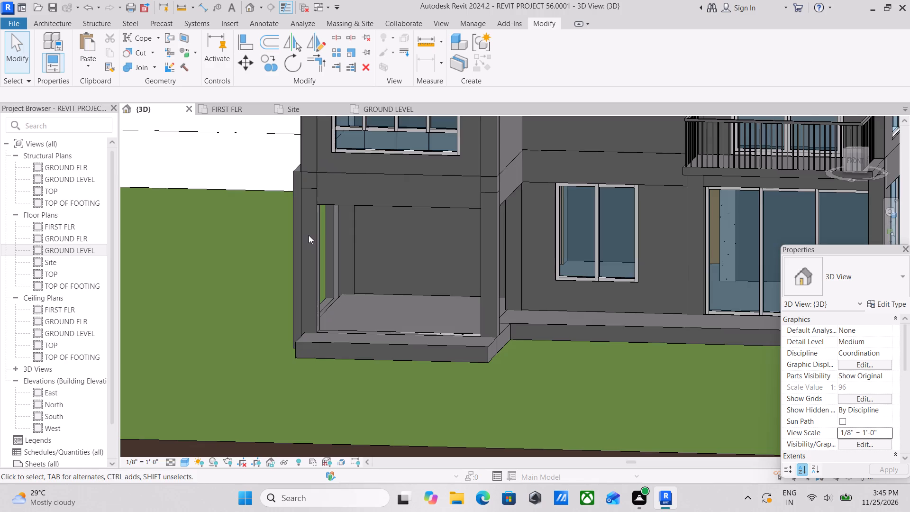
{"action": "middle_click_drag", "start_coordinate": [316, 232], "coordinate": [325, 225], "text": "shift"}
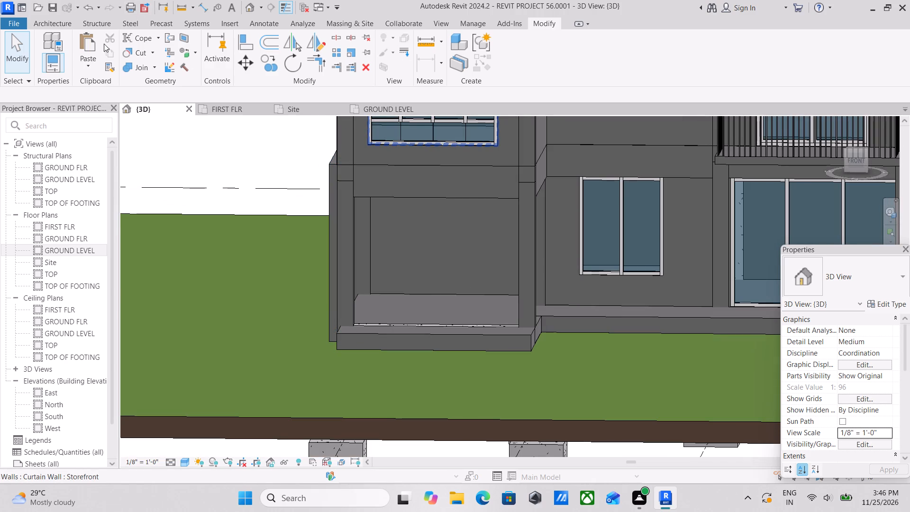
Create a new in-place component in the Generic Models category, accepting the default name.
{"action": "left_click", "coordinate": [60, 22]}
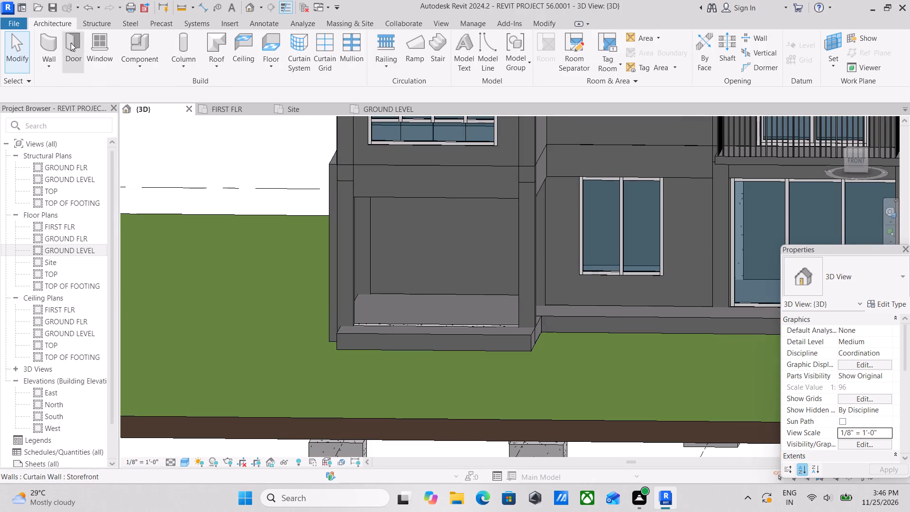
{"action": "left_click", "coordinate": [132, 63]}
{"action": "left_click", "coordinate": [135, 113]}
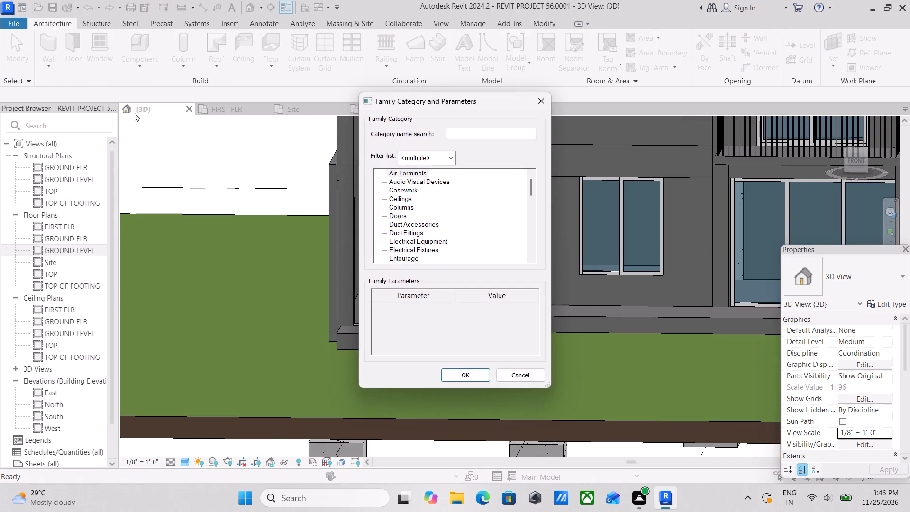
{"action": "scroll", "coordinate": [481, 210], "scroll_direction": "down", "scroll_amount": 2}
{"action": "scroll", "coordinate": [409, 216], "scroll_direction": "down", "scroll_amount": 5}
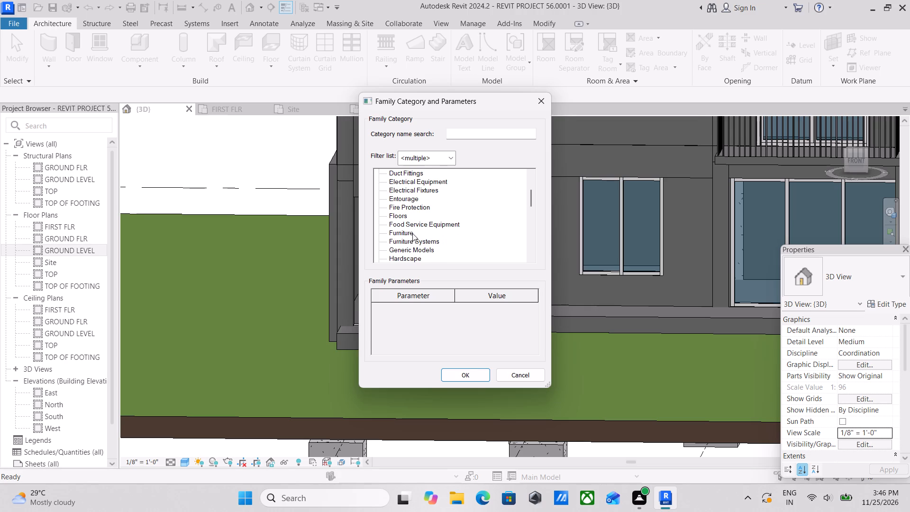
{"action": "scroll", "coordinate": [410, 250], "scroll_direction": "down", "scroll_amount": 1}
{"action": "left_click", "coordinate": [431, 240]}
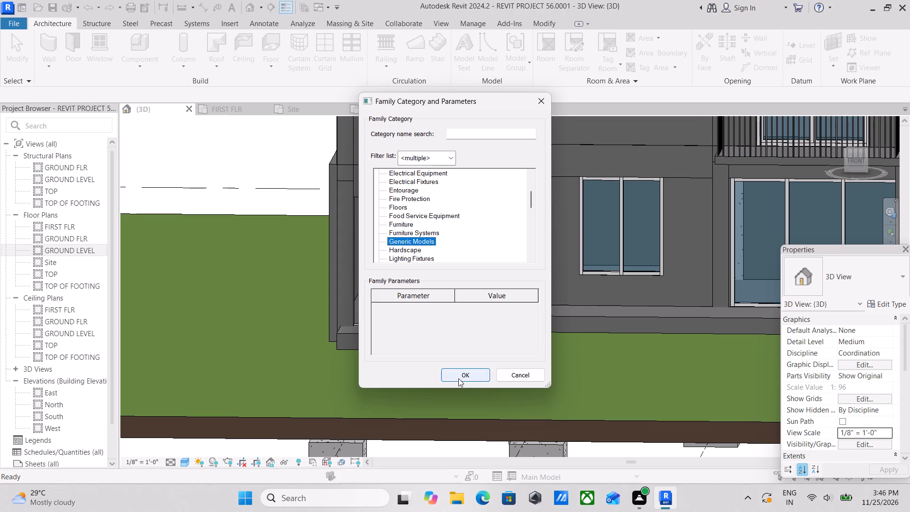
{"action": "left_click", "coordinate": [459, 375]}
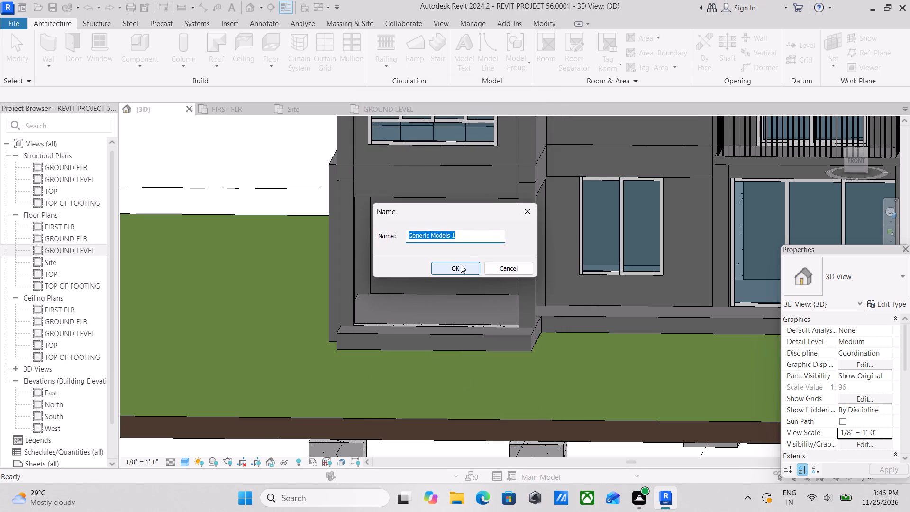
{"action": "left_click", "coordinate": [461, 265]}
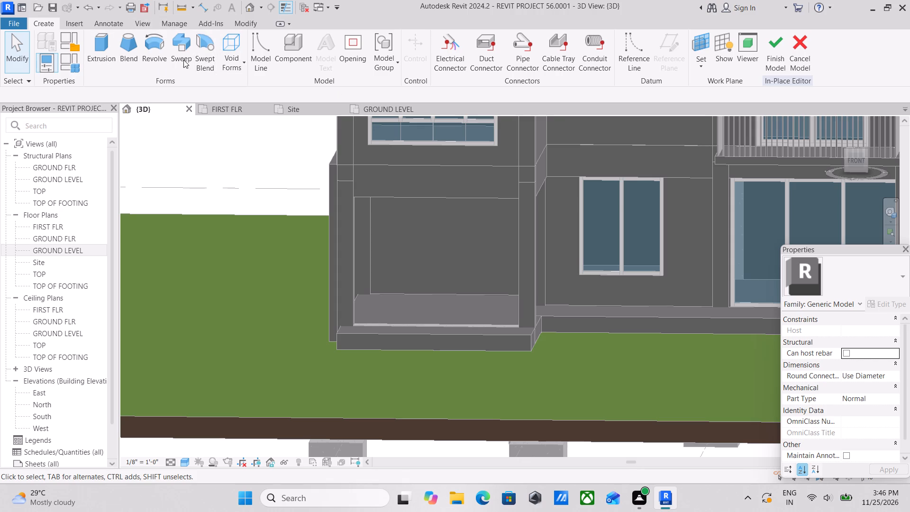
Start an extrusion and pick the front face of the entrance porch's 12" x 12" corner column as its work plane.
{"action": "left_click", "coordinate": [100, 41]}
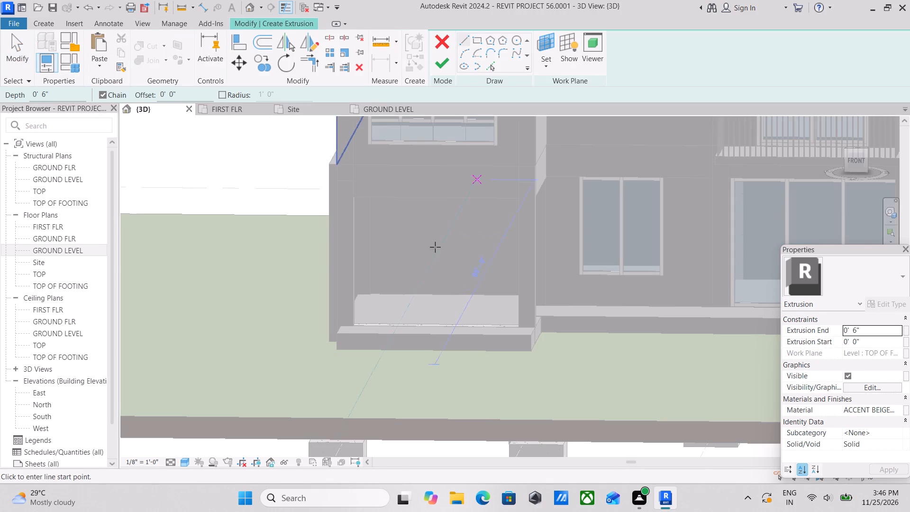
{"action": "scroll", "coordinate": [369, 275], "scroll_direction": "up", "scroll_amount": 2}
{"action": "left_click", "coordinate": [546, 64]}
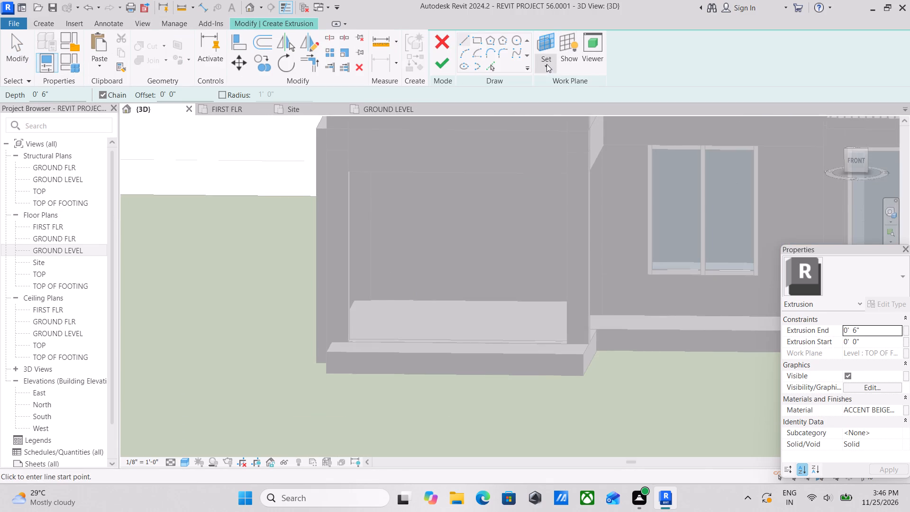
{"action": "left_click", "coordinate": [574, 109]}
{"action": "scroll", "coordinate": [564, 133], "scroll_direction": "up", "scroll_amount": 3}
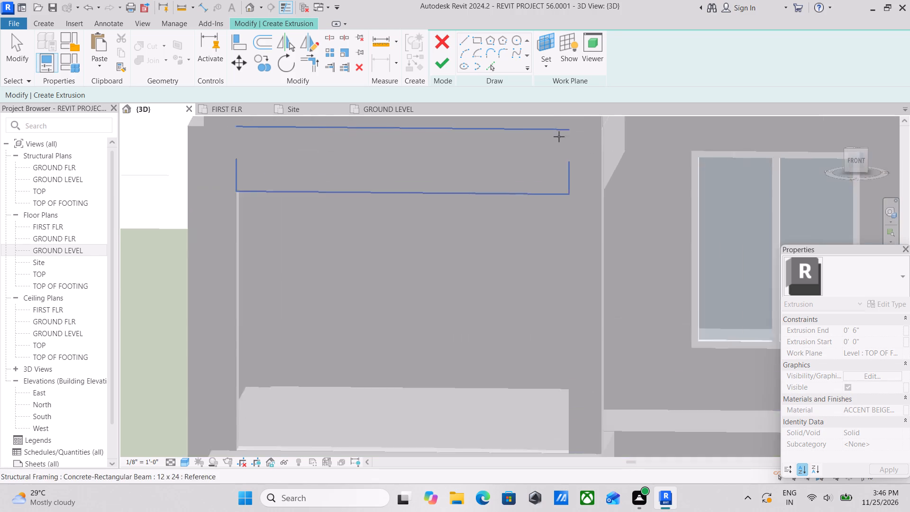
{"action": "scroll", "coordinate": [559, 137], "scroll_direction": "up", "scroll_amount": 1}
{"action": "scroll", "coordinate": [533, 181], "scroll_direction": "up", "scroll_amount": 2}
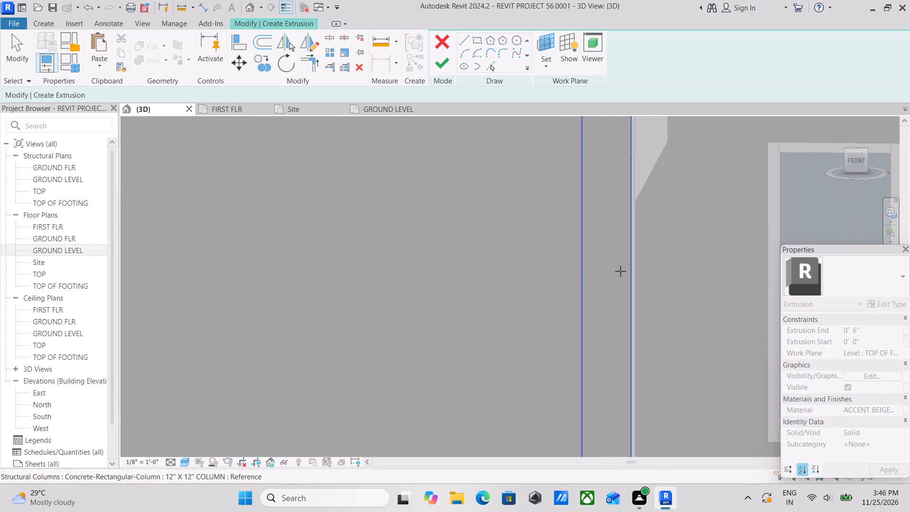
{"action": "scroll", "coordinate": [477, 197], "scroll_direction": "down", "scroll_amount": 8}
{"action": "middle_click_drag", "start_coordinate": [437, 200], "coordinate": [458, 252], "text": "shift"}
{"action": "scroll", "coordinate": [462, 291], "scroll_direction": "up", "scroll_amount": 5}
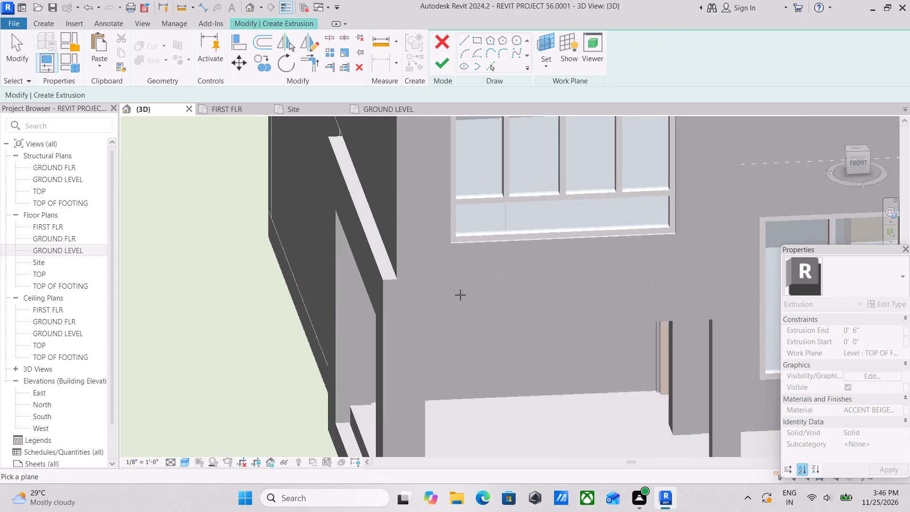
{"action": "scroll", "coordinate": [460, 295], "scroll_direction": "up", "scroll_amount": 2}
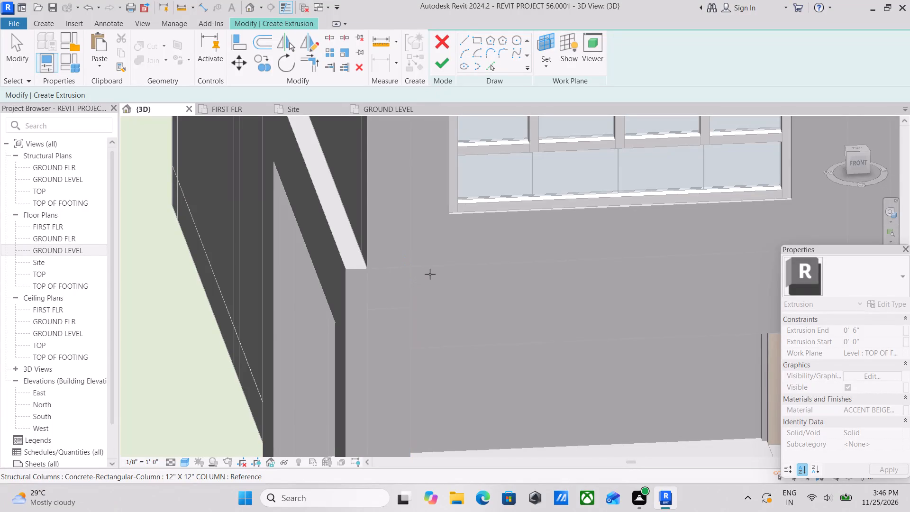
{"action": "left_click", "coordinate": [432, 269]}
{"action": "scroll", "coordinate": [467, 248], "scroll_direction": "down", "scroll_amount": 1}
Sketch a rectangle about 12'-3" wide and 10' high around the porch's front opening, snapping to the outer column corners.
{"action": "middle_click_drag", "start_coordinate": [467, 248], "coordinate": [416, 168]}
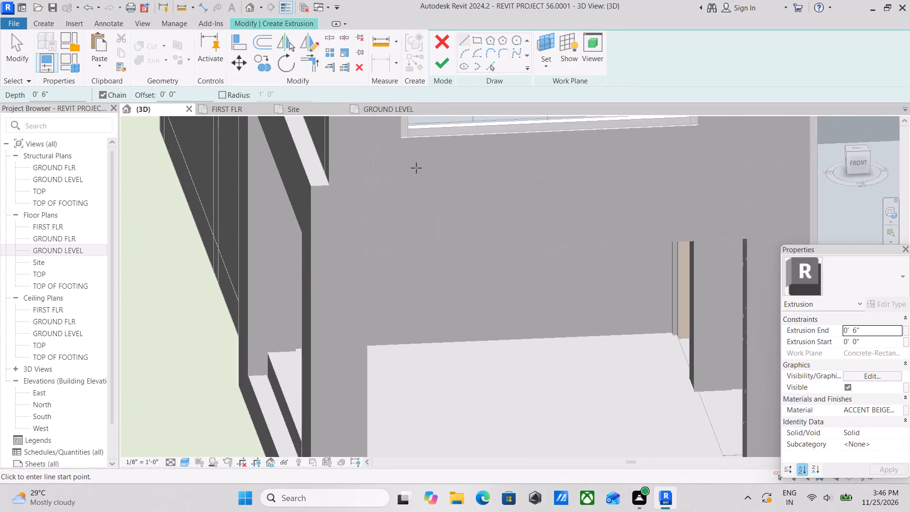
{"action": "scroll", "coordinate": [416, 168], "scroll_direction": "down", "scroll_amount": 2}
{"action": "middle_click_drag", "start_coordinate": [426, 209], "coordinate": [412, 196]}
{"action": "scroll", "coordinate": [400, 208], "scroll_direction": "down", "scroll_amount": 2}
{"action": "middle_click_drag", "start_coordinate": [393, 229], "coordinate": [399, 257]}
{"action": "scroll", "coordinate": [338, 227], "scroll_direction": "up", "scroll_amount": 1}
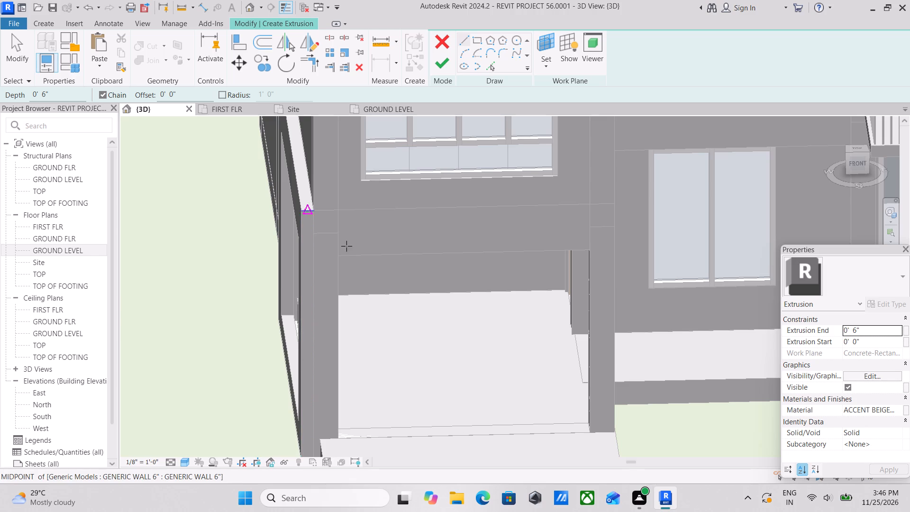
{"action": "scroll", "coordinate": [353, 249], "scroll_direction": "up", "scroll_amount": 1}
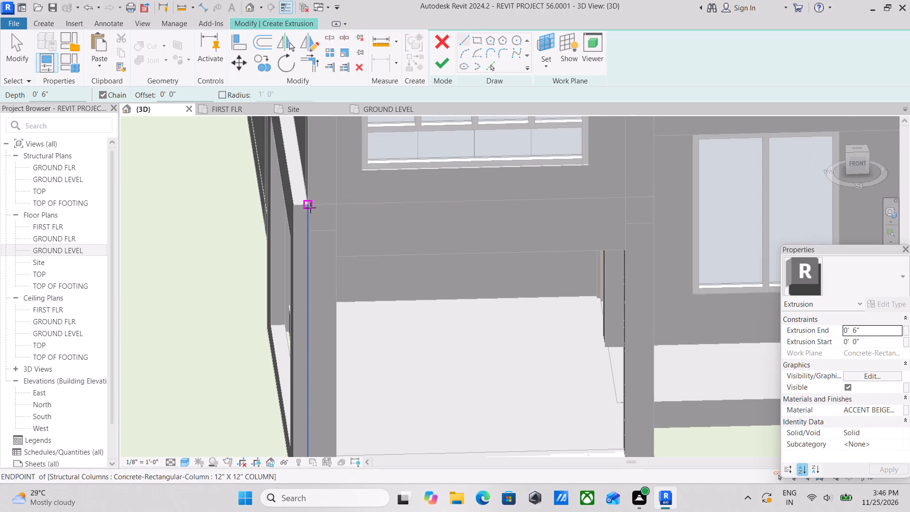
{"action": "left_click", "coordinate": [310, 208]}
{"action": "key", "text": "Escape"}
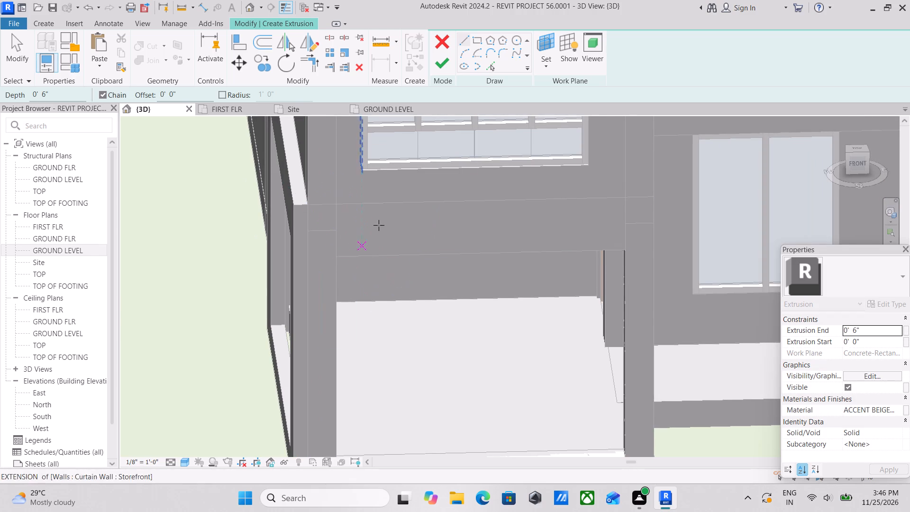
{"action": "left_click", "coordinate": [479, 39]}
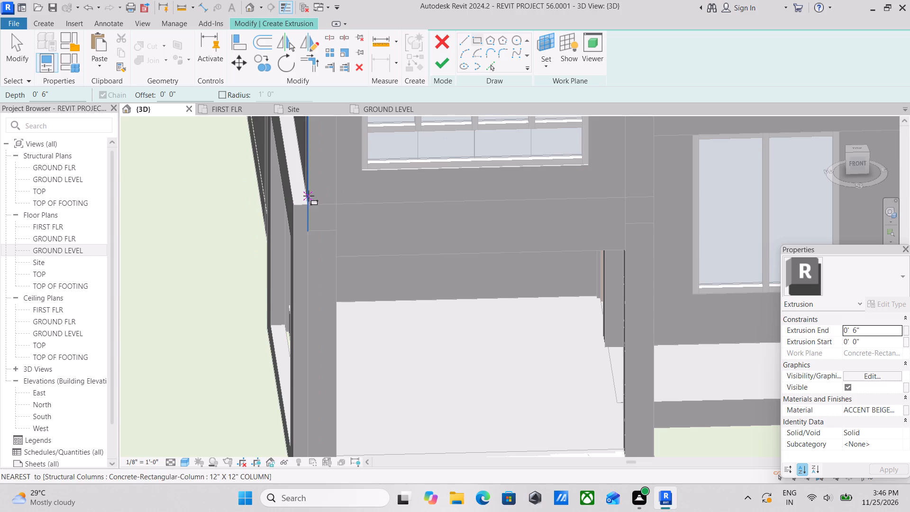
{"action": "left_click", "coordinate": [306, 203]}
{"action": "middle_click_drag", "start_coordinate": [377, 322], "coordinate": [374, 149]}
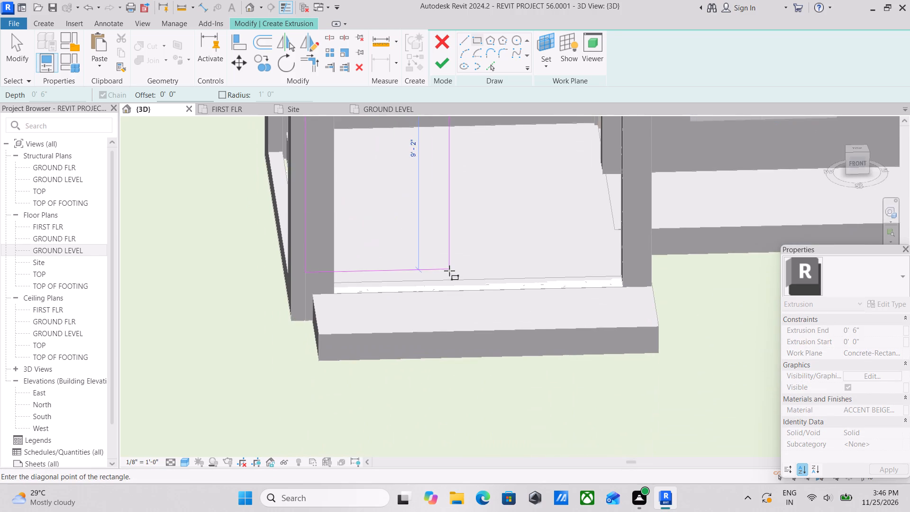
{"action": "middle_click_drag", "start_coordinate": [449, 271], "coordinate": [404, 259]}
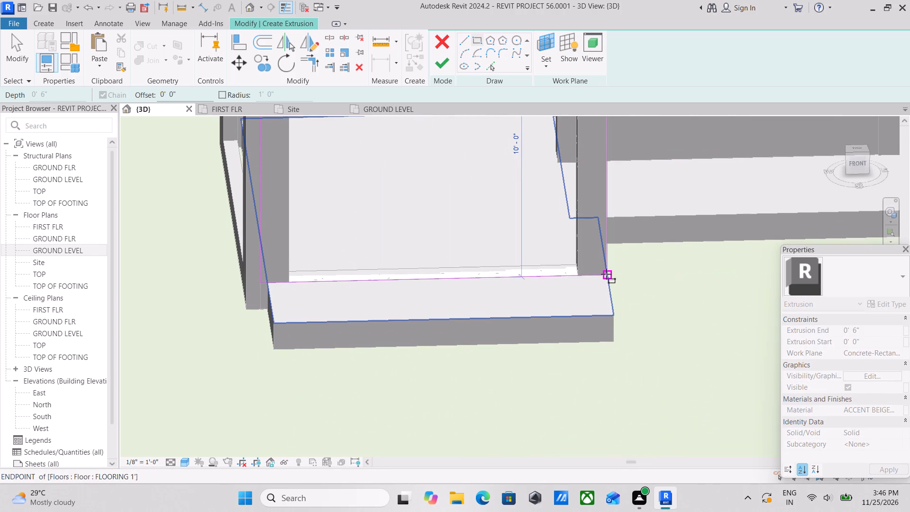
{"action": "scroll", "coordinate": [606, 274], "scroll_direction": "up", "scroll_amount": 4}
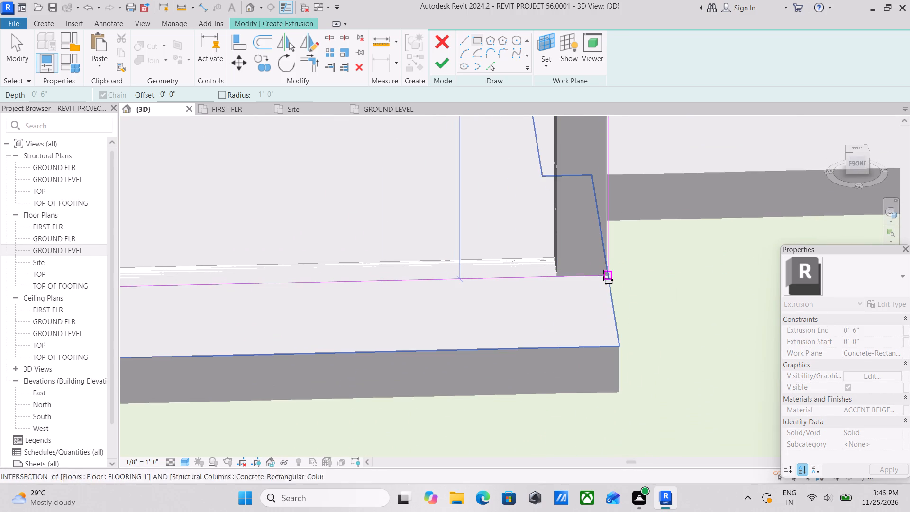
{"action": "left_click", "coordinate": [604, 276]}
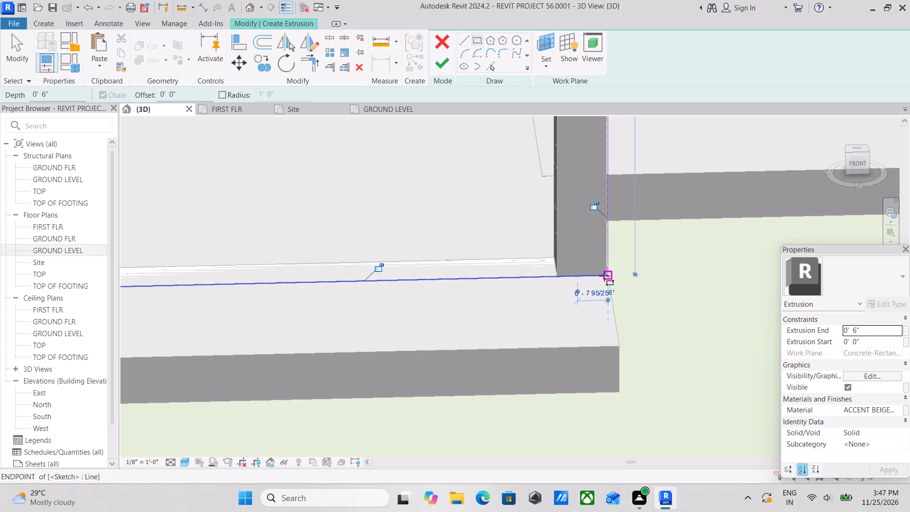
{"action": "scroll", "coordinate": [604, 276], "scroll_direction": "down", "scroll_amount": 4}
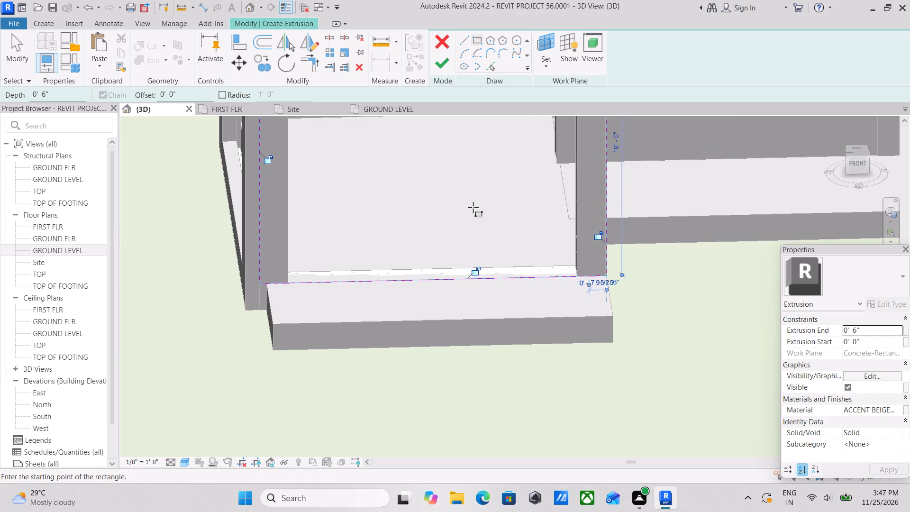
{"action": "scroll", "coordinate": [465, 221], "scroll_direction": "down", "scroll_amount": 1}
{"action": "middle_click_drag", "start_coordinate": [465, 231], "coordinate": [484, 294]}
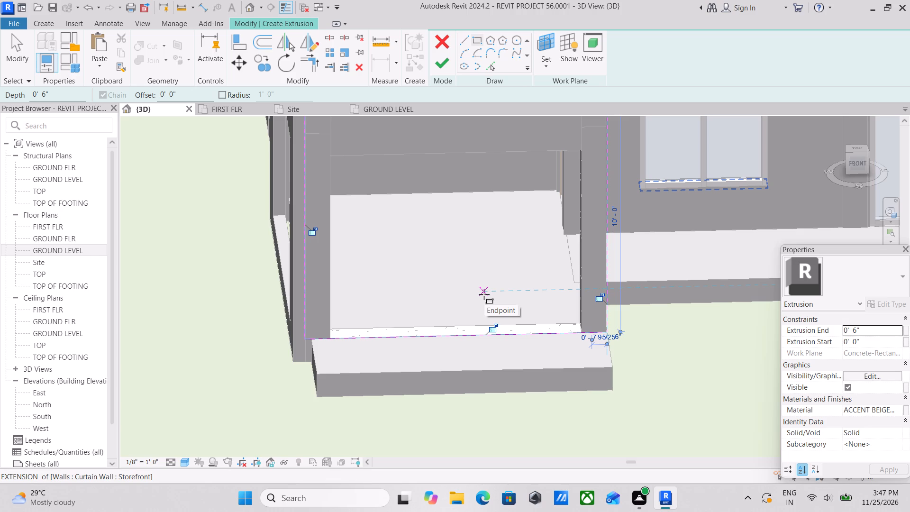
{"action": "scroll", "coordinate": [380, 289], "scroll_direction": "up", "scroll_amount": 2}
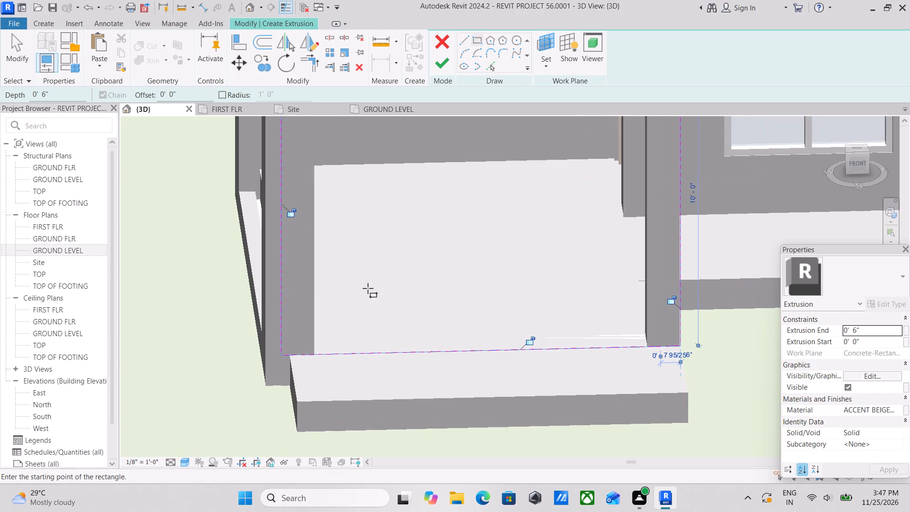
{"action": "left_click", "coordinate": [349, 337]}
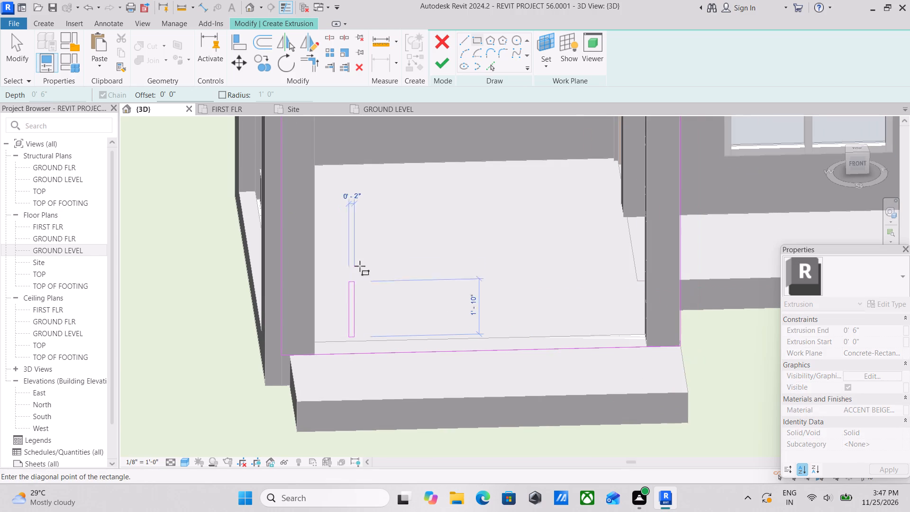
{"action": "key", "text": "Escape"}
Sketch a vertical line about 7'-3" long inside the rectangle near the porch's corner column, ending at the beam's underside.
{"action": "scroll", "coordinate": [401, 144], "scroll_direction": "down", "scroll_amount": 1}
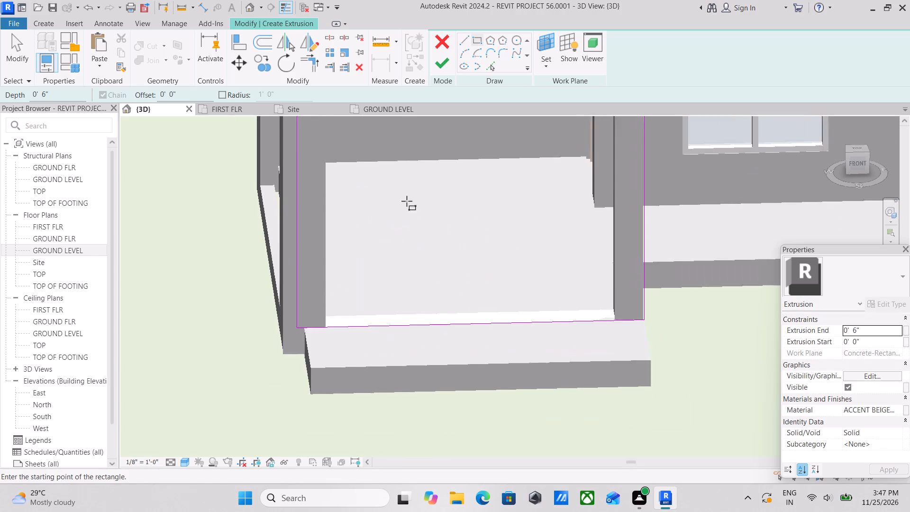
{"action": "middle_click_drag", "start_coordinate": [412, 223], "coordinate": [418, 267]}
{"action": "scroll", "coordinate": [415, 246], "scroll_direction": "up", "scroll_amount": 1}
{"action": "scroll", "coordinate": [442, 191], "scroll_direction": "down", "scroll_amount": 2}
{"action": "middle_click_drag", "start_coordinate": [442, 202], "coordinate": [446, 259]}
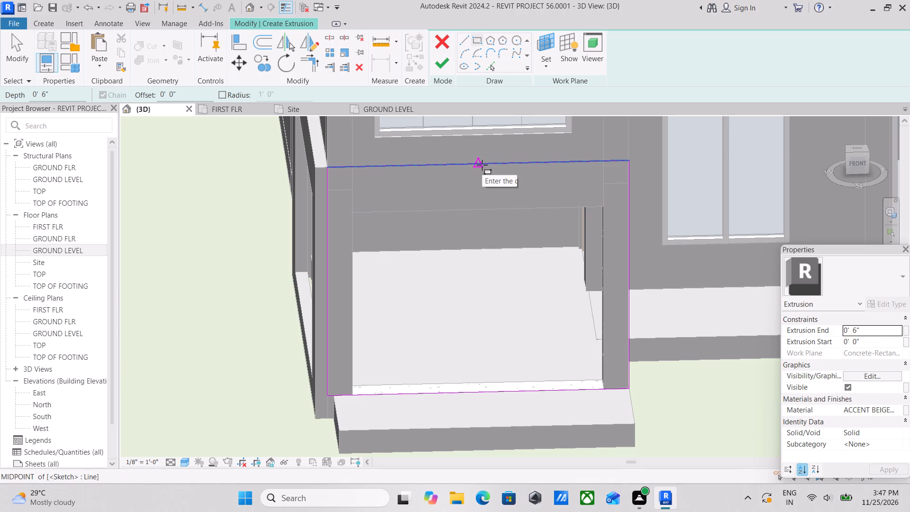
{"action": "left_click", "coordinate": [465, 42]}
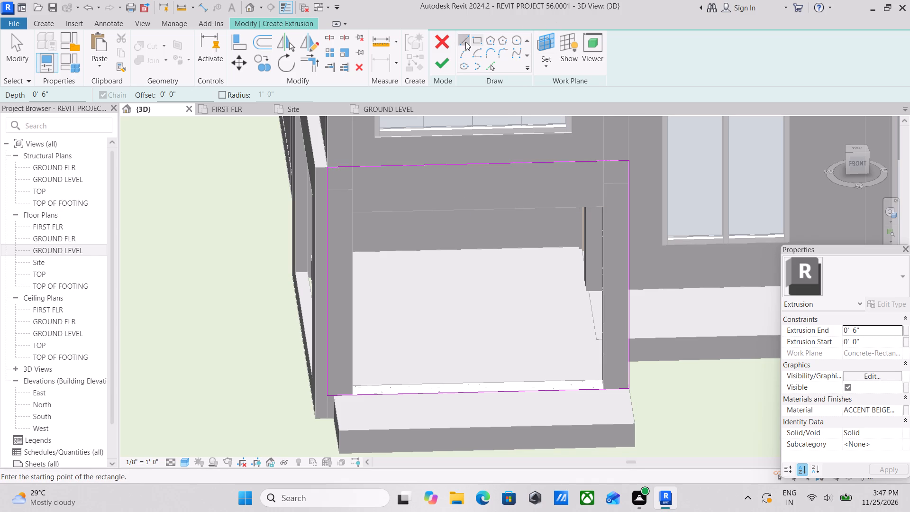
{"action": "left_click", "coordinate": [363, 378]}
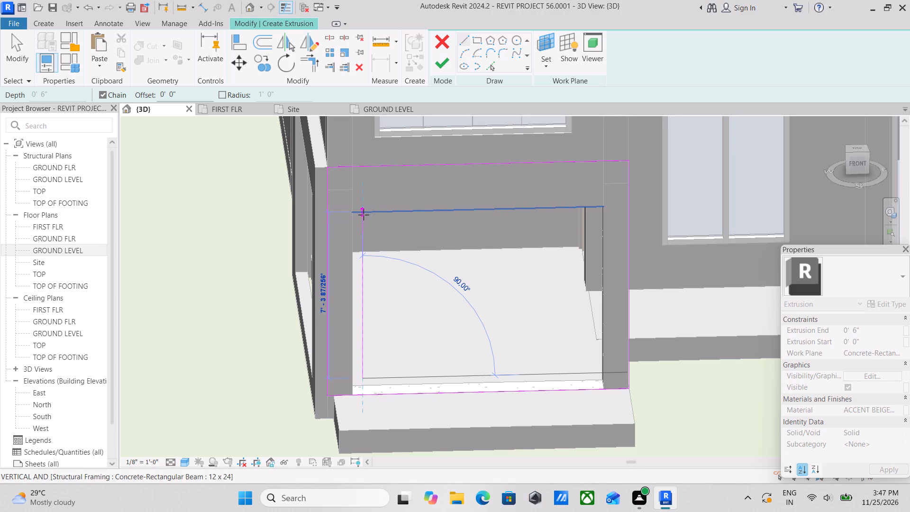
{"action": "left_click", "coordinate": [364, 214]}
{"action": "key", "text": "Escape"}
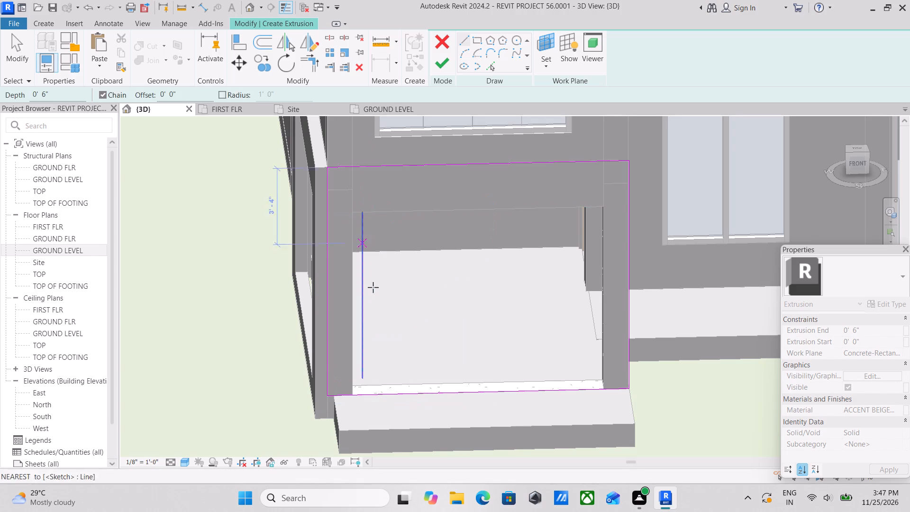
{"action": "key", "text": "Escape"}
{"action": "key", "text": "Escape"}
Set the inner vertical line's distance from the rectangle's edge at the corner column to 2'.
{"action": "left_click", "coordinate": [365, 348]}
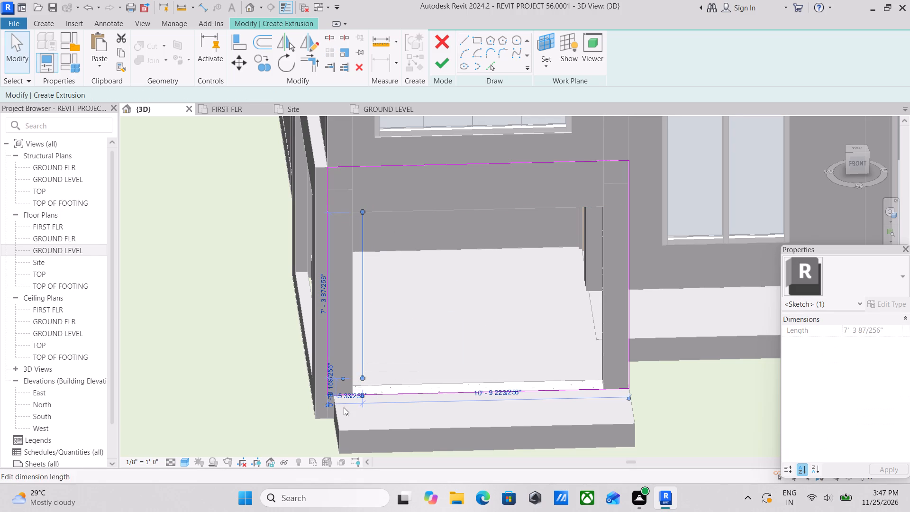
{"action": "scroll", "coordinate": [344, 408], "scroll_direction": "up", "scroll_amount": 11}
{"action": "left_click", "coordinate": [333, 393]}
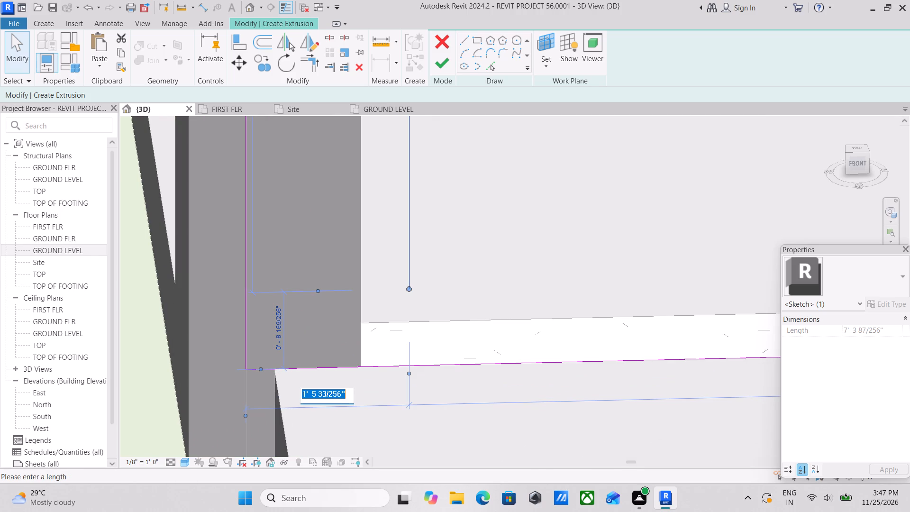
{"action": "type", "text": "2'"}
{"action": "key", "text": "Return"}
{"action": "scroll", "coordinate": [334, 393], "scroll_direction": "down", "scroll_amount": 5}
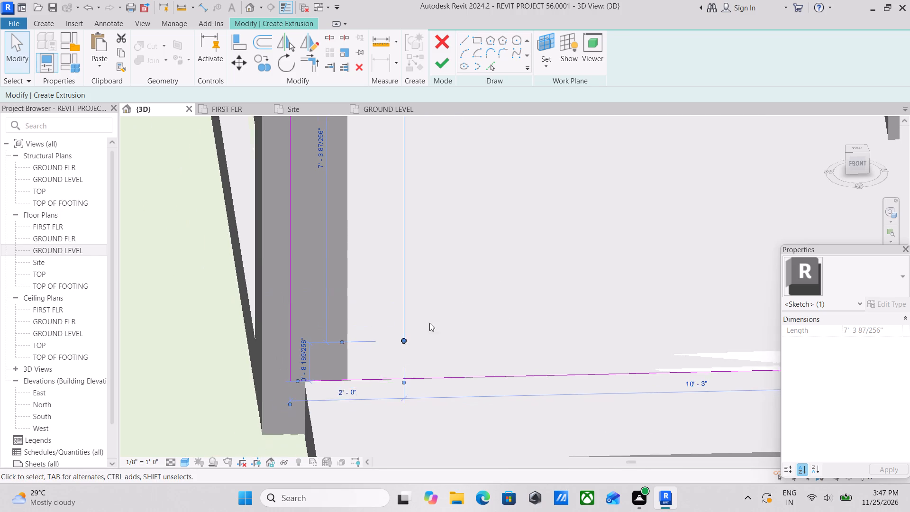
{"action": "key", "text": "Escape"}
Sketch a horizontal line about 1'-4" long from the inner vertical line's upper end along the beam's underside.
{"action": "scroll", "coordinate": [501, 267], "scroll_direction": "down", "scroll_amount": 2}
{"action": "middle_click_drag", "start_coordinate": [491, 311], "coordinate": [450, 382]}
{"action": "scroll", "coordinate": [449, 382], "scroll_direction": "down", "scroll_amount": 1}
{"action": "scroll", "coordinate": [473, 316], "scroll_direction": "down", "scroll_amount": 3}
{"action": "middle_click_drag", "start_coordinate": [472, 317], "coordinate": [421, 335]}
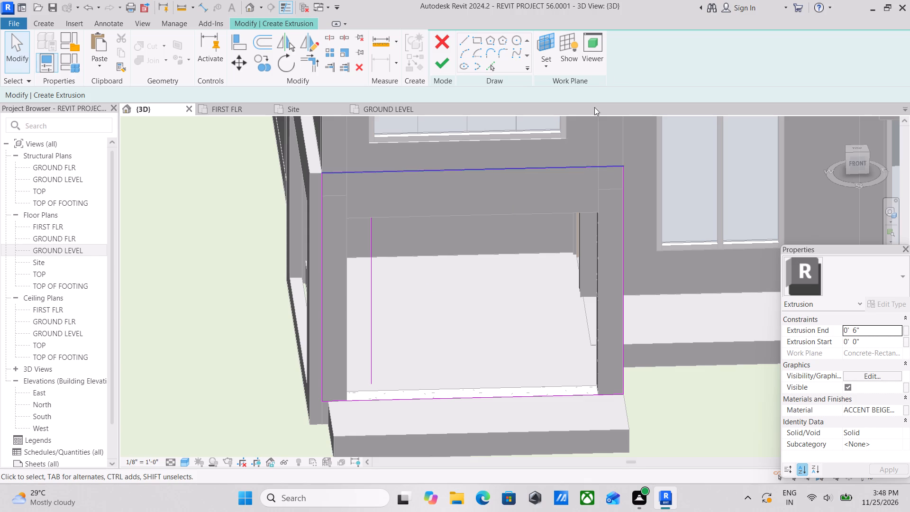
{"action": "left_click", "coordinate": [462, 43]}
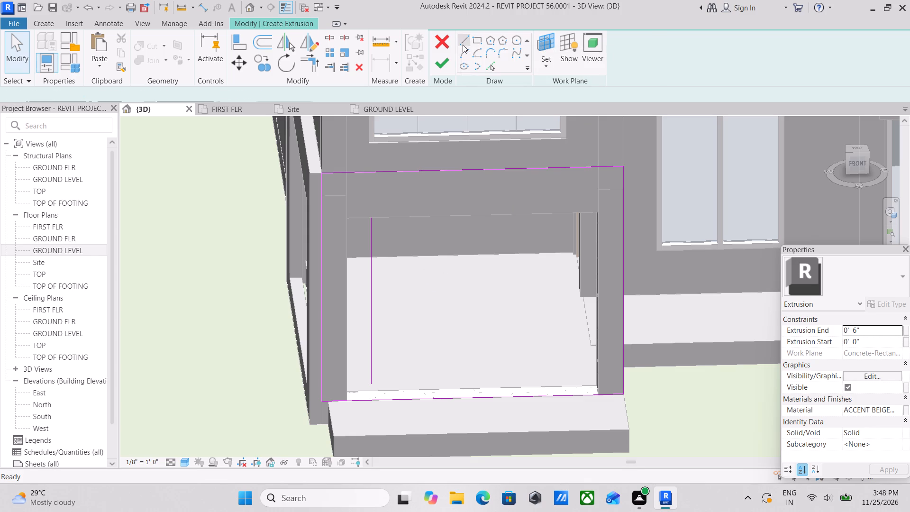
{"action": "left_click", "coordinate": [370, 219]}
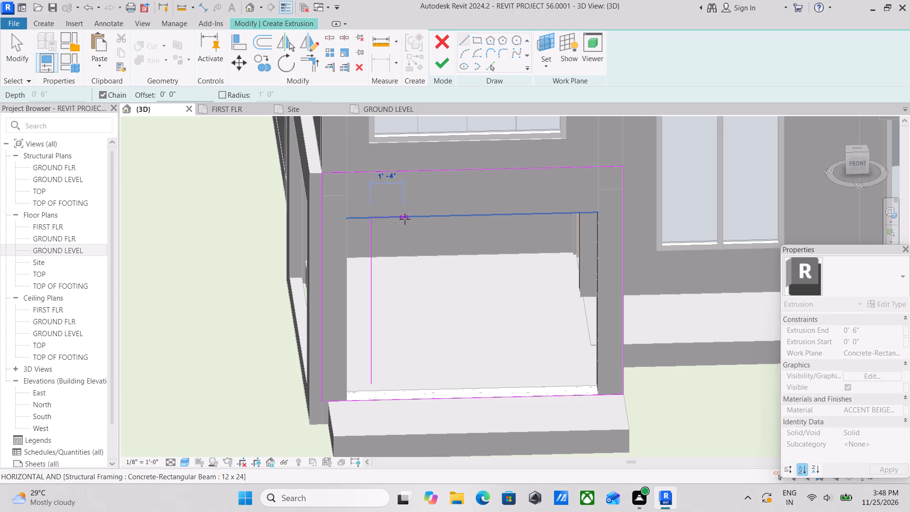
{"action": "left_click", "coordinate": [406, 219]}
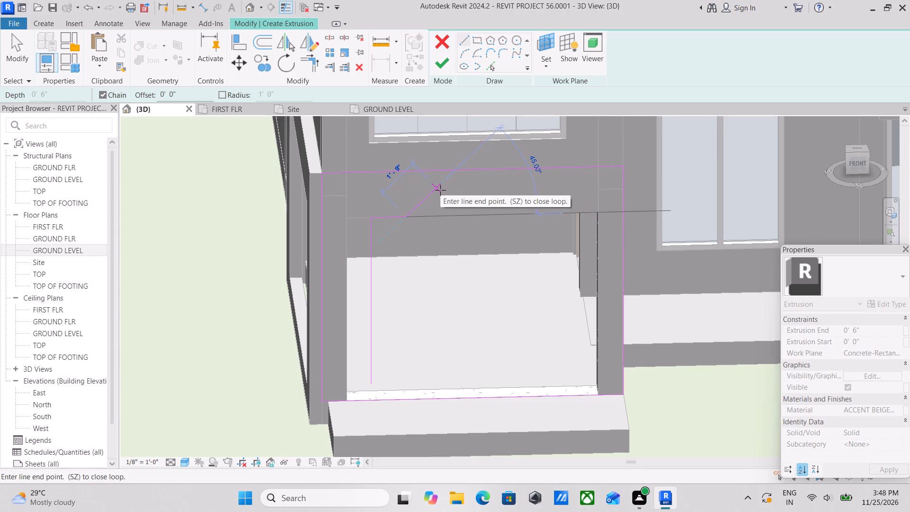
{"action": "key", "text": "Escape"}
Sketch a second inner vertical line about 7' long, offset 2' inward from the rectangle's edge at the porch's other front column.
{"action": "middle_click_drag", "start_coordinate": [527, 258], "coordinate": [402, 219]}
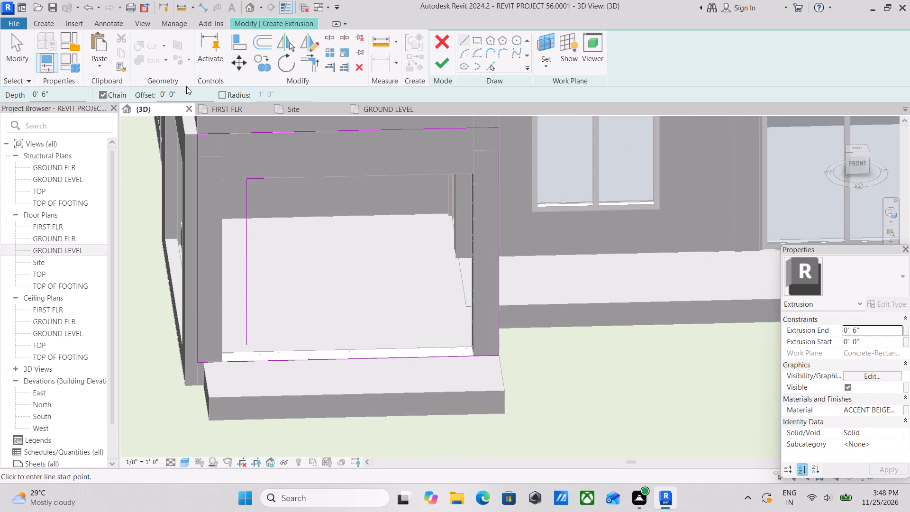
{"action": "left_click_drag", "start_coordinate": [188, 87], "coordinate": [176, 94]}
{"action": "left_click_drag", "start_coordinate": [191, 96], "coordinate": [126, 101]}
{"action": "key", "text": "2"}
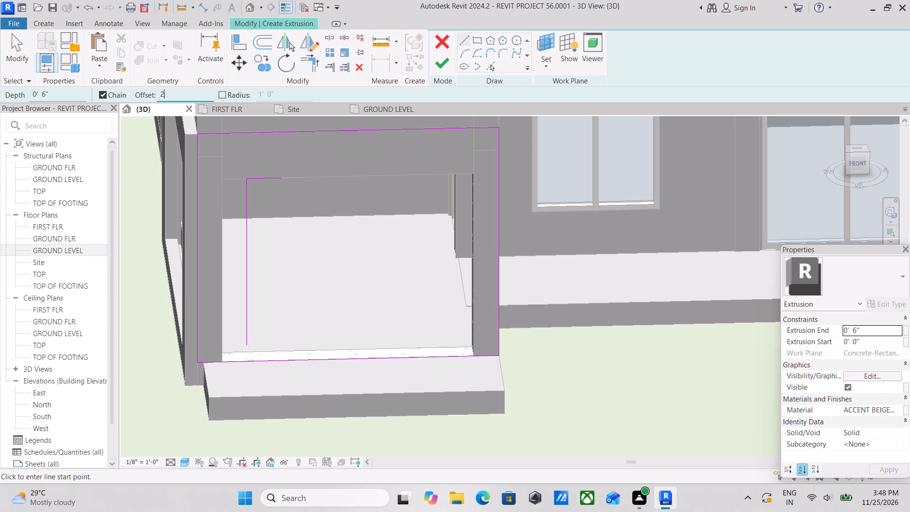
{"action": "key", "text": "apostrophe"}
{"action": "key", "text": "Return"}
{"action": "left_click", "coordinate": [501, 355]}
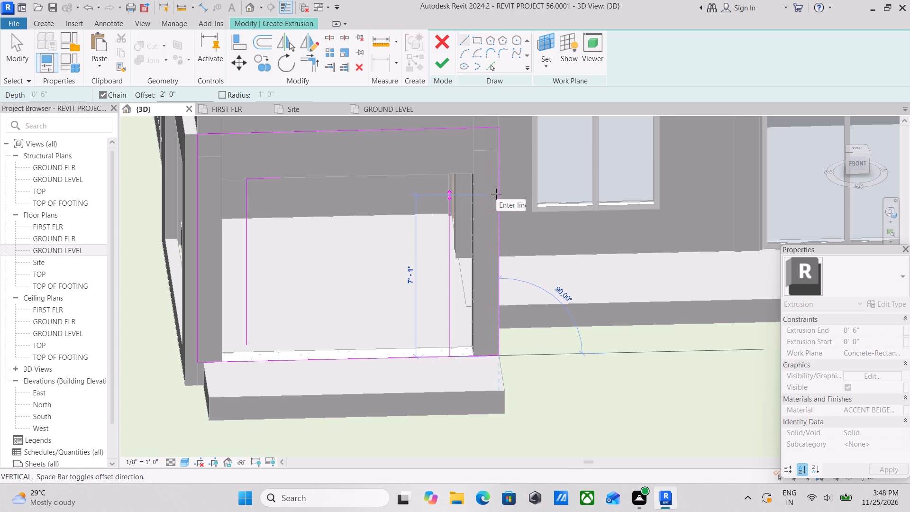
{"action": "left_click", "coordinate": [496, 196]}
{"action": "key", "text": "Escape"}
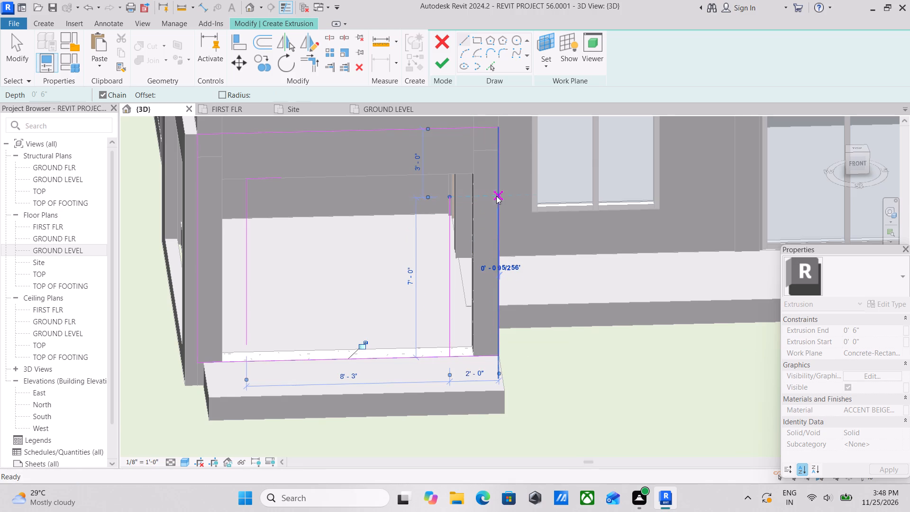
{"action": "key", "text": "Escape"}
{"action": "scroll", "coordinate": [423, 399], "scroll_direction": "up", "scroll_amount": 2}
{"action": "key", "text": "Escape"}
{"action": "key", "text": "Escape"}
Nudge the new vertical line up by 2" and pull its lower end clear of the rectangle's bottom edge.
{"action": "left_click", "coordinate": [458, 328]}
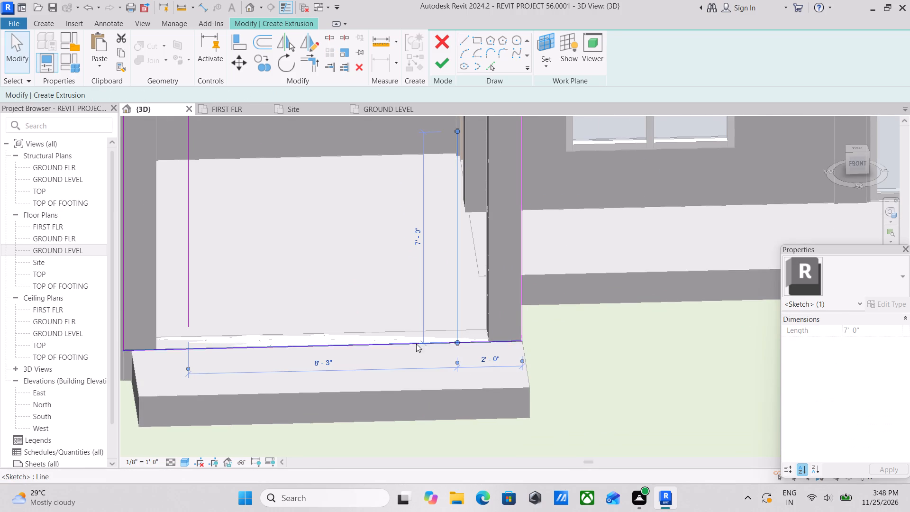
{"action": "middle_click_drag", "start_coordinate": [376, 330], "coordinate": [404, 329]}
{"action": "scroll", "coordinate": [371, 322], "scroll_direction": "down", "scroll_amount": 3}
{"action": "middle_click_drag", "start_coordinate": [371, 322], "coordinate": [420, 343]}
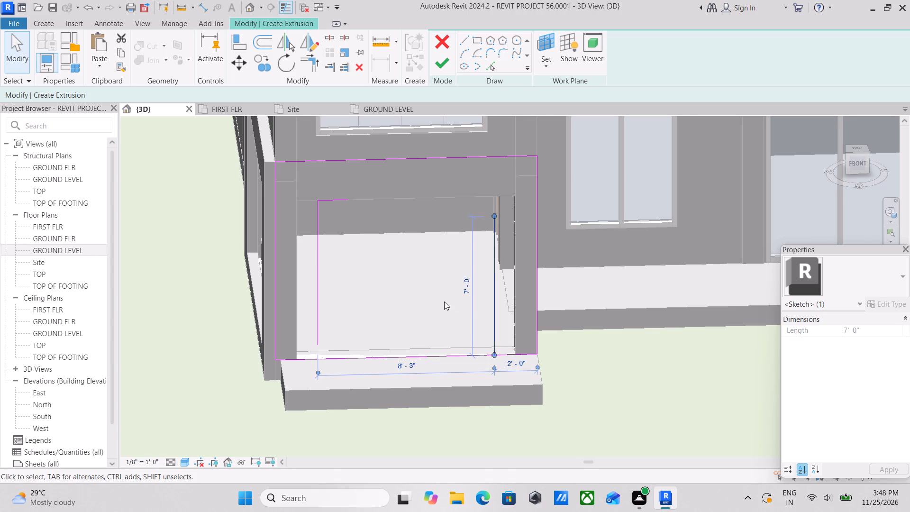
{"action": "key", "text": "Up"}
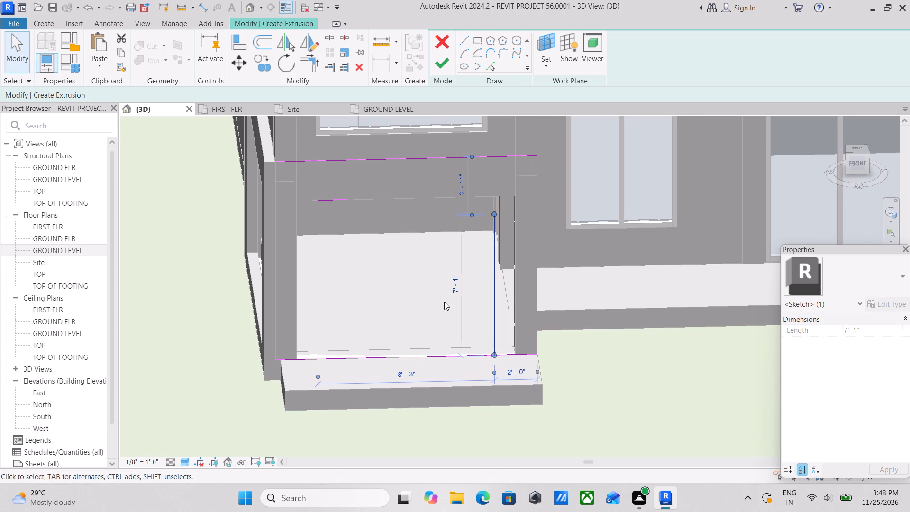
{"action": "key", "text": "Up"}
{"action": "scroll", "coordinate": [502, 373], "scroll_direction": "up", "scroll_amount": 1}
{"action": "key", "text": "Escape"}
{"action": "scroll", "coordinate": [503, 360], "scroll_direction": "up", "scroll_amount": 2}
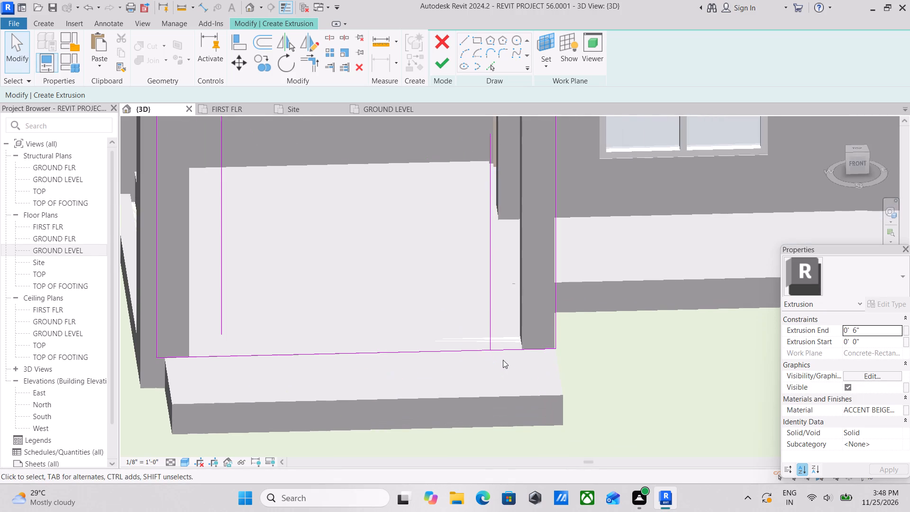
{"action": "left_click", "coordinate": [492, 332]}
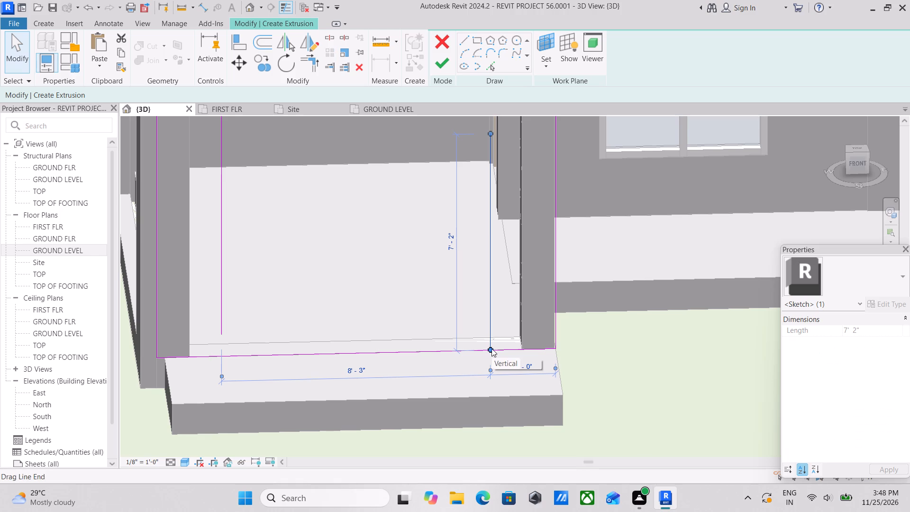
{"action": "left_click_drag", "start_coordinate": [491, 348], "coordinate": [490, 331]}
{"action": "key", "text": "Escape"}
{"action": "scroll", "coordinate": [490, 331], "scroll_direction": "down", "scroll_amount": 4}
{"action": "middle_click_drag", "start_coordinate": [396, 261], "coordinate": [402, 309]}
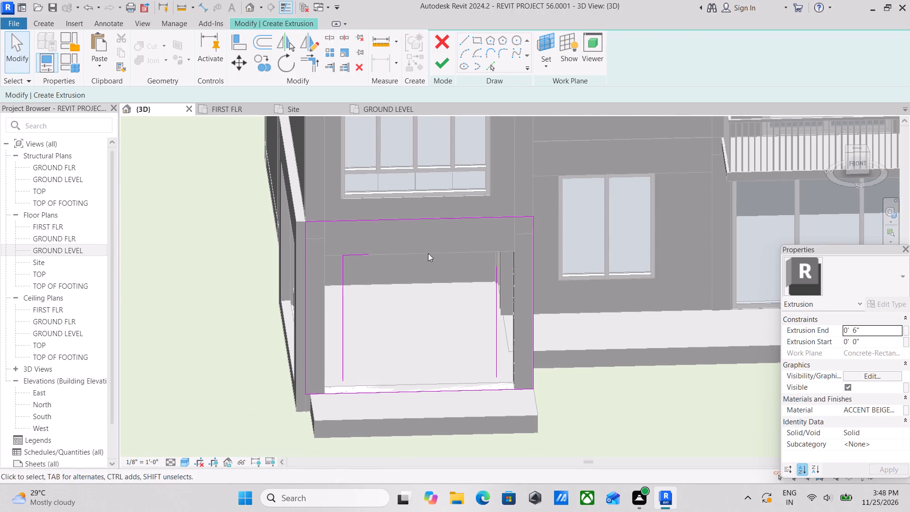
Sketch a horizontal line about 1'-5" long from the new vertical line's upper end towards the opposite inner vertical line.
{"action": "scroll", "coordinate": [477, 275], "scroll_direction": "up", "scroll_amount": 2}
{"action": "key", "text": "l"}
{"action": "key", "text": "Return"}
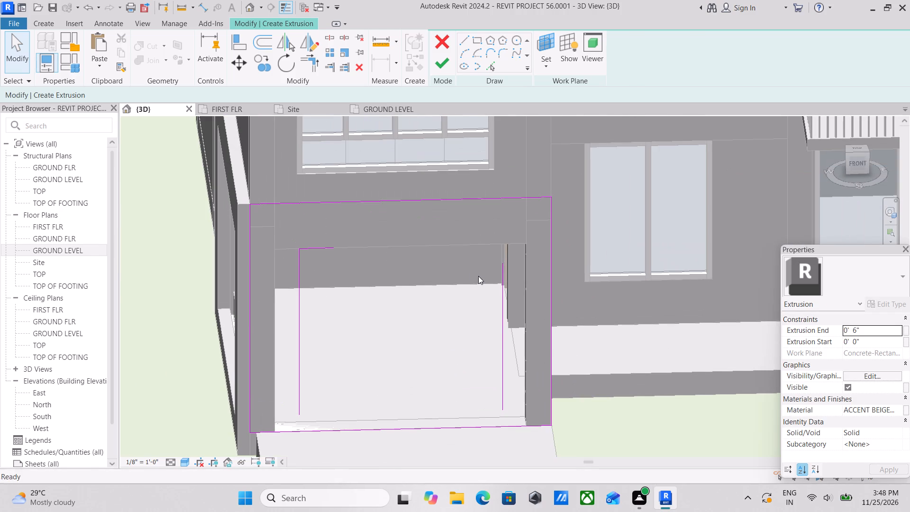
{"action": "left_click", "coordinate": [505, 262]}
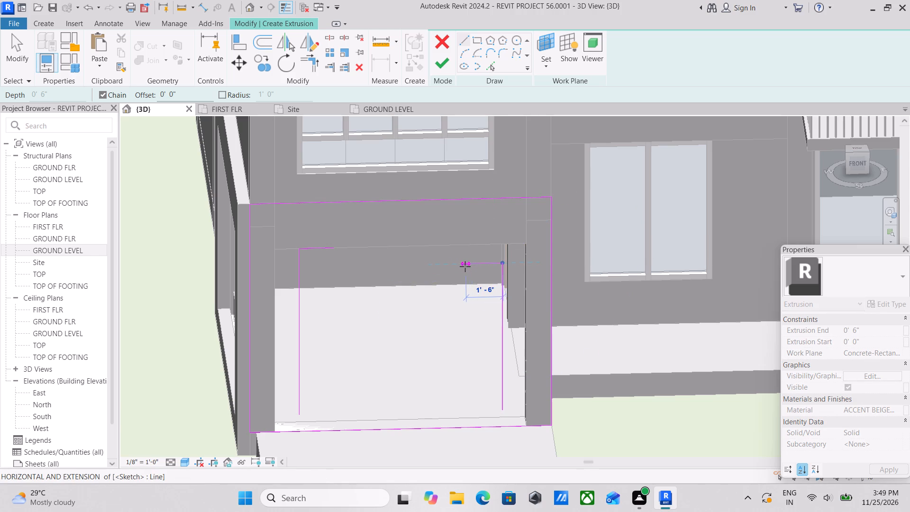
{"action": "left_click", "coordinate": [468, 265]}
{"action": "key", "text": "Escape"}
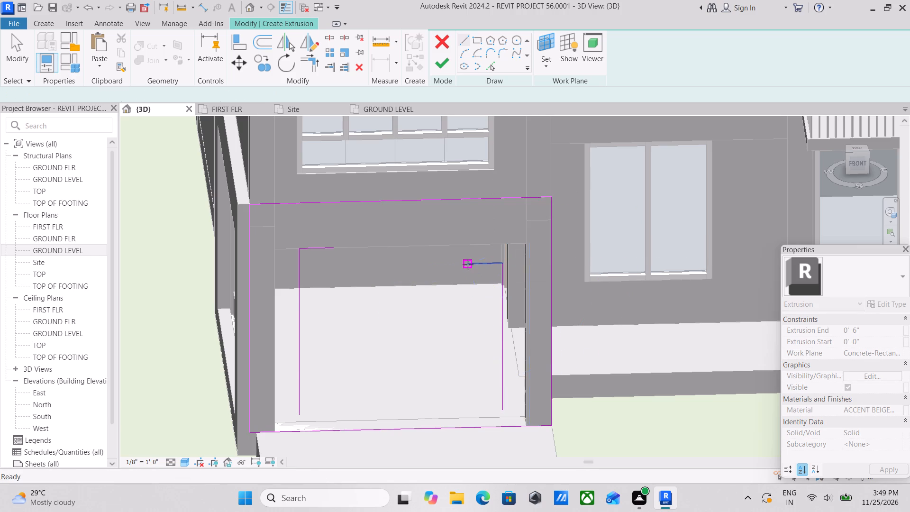
{"action": "scroll", "coordinate": [431, 265], "scroll_direction": "up", "scroll_amount": 3}
{"action": "key", "text": "Escape"}
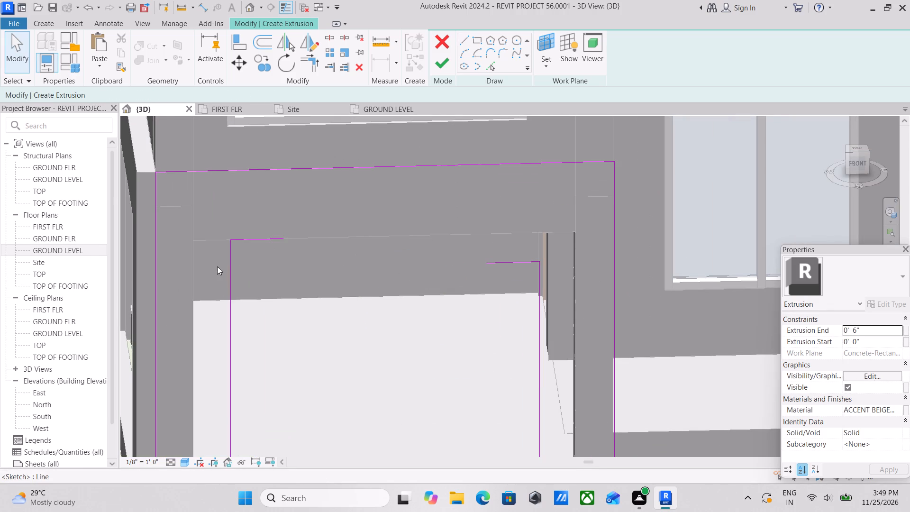
In the front view, extend the second inner vertical line's upper end to the beam's underside.
{"action": "scroll", "coordinate": [250, 262], "scroll_direction": "down", "scroll_amount": 2}
{"action": "left_click", "coordinate": [859, 166]}
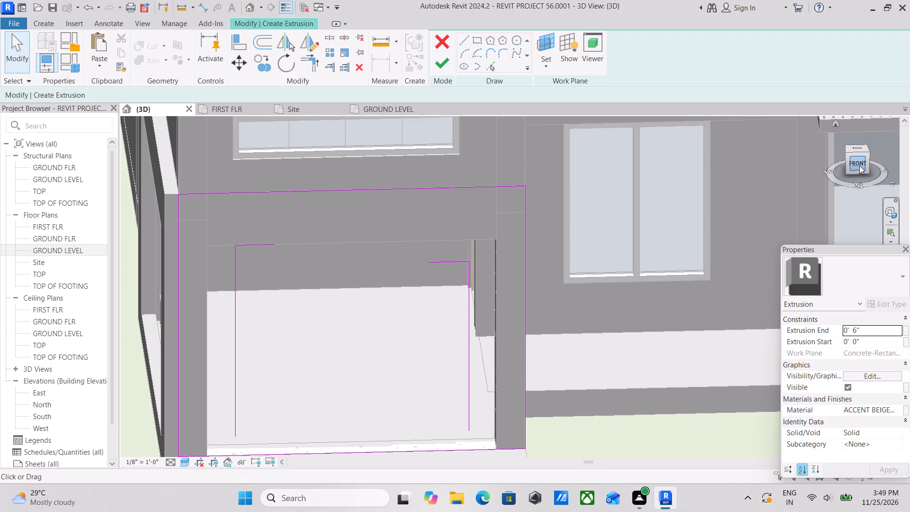
{"action": "scroll", "coordinate": [510, 322], "scroll_direction": "up", "scroll_amount": 4}
{"action": "scroll", "coordinate": [497, 243], "scroll_direction": "up", "scroll_amount": 6}
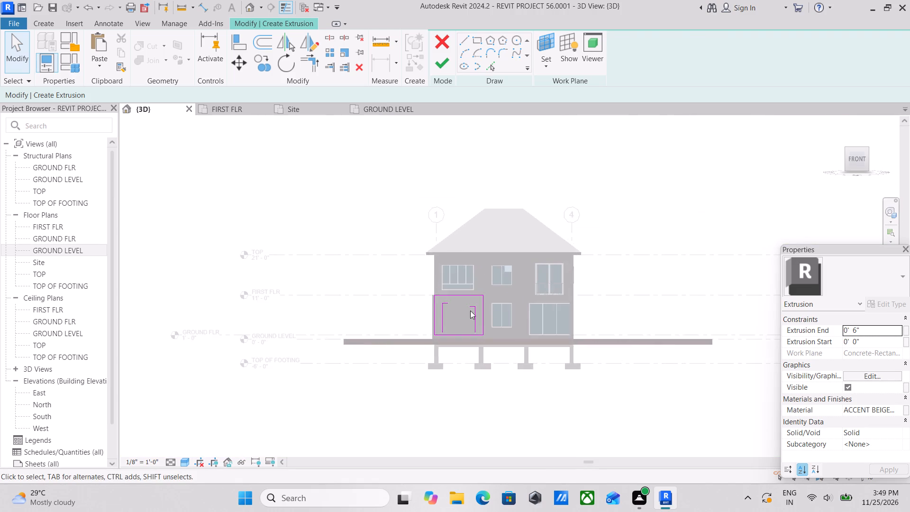
{"action": "scroll", "coordinate": [470, 311], "scroll_direction": "up", "scroll_amount": 13}
{"action": "key", "text": "Escape"}
{"action": "key", "text": "Escape"}
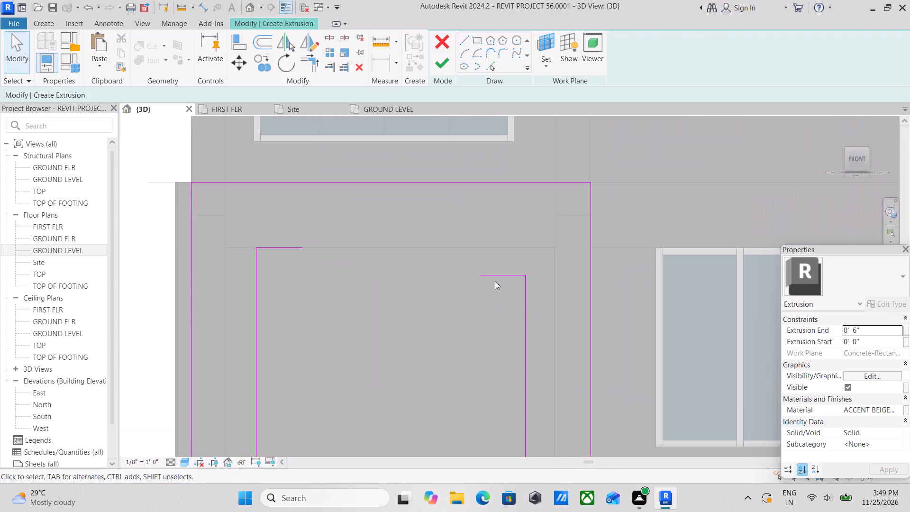
{"action": "left_click", "coordinate": [499, 278]}
{"action": "key", "text": "Escape"}
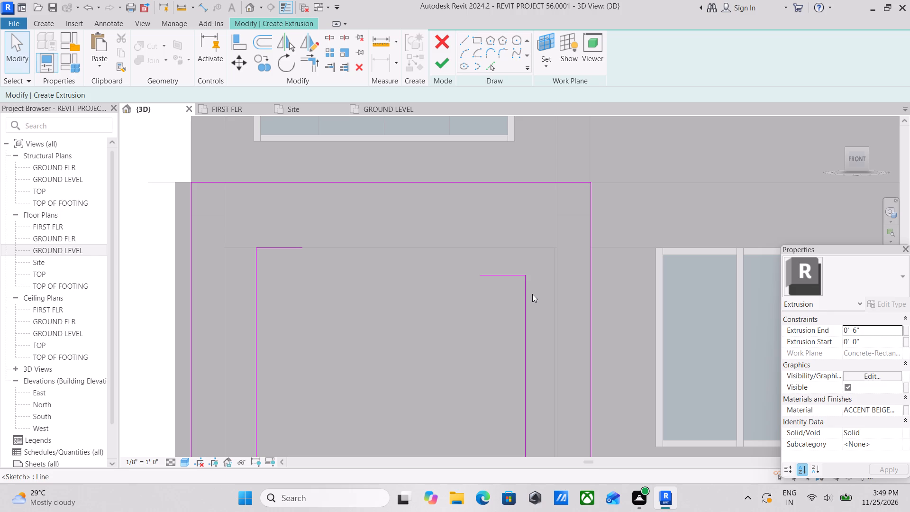
{"action": "left_click", "coordinate": [526, 293]}
{"action": "left_click_drag", "start_coordinate": [525, 274], "coordinate": [530, 257]}
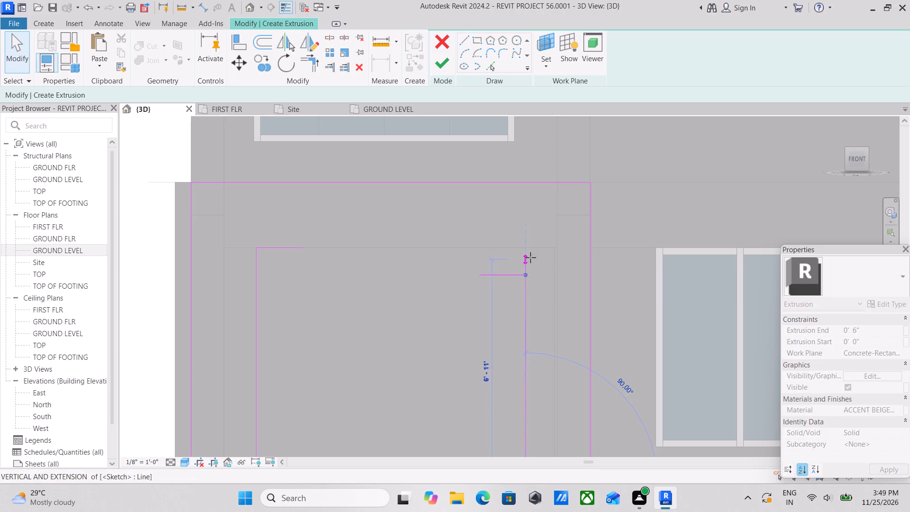
{"action": "left_click_drag", "start_coordinate": [530, 257], "coordinate": [527, 250]}
{"action": "key", "text": "Escape"}
{"action": "key", "text": "Escape"}
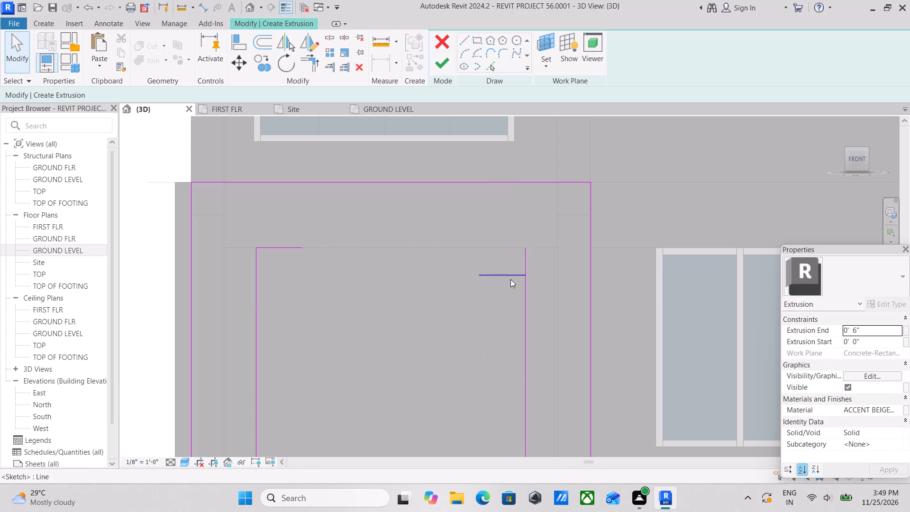
Nudge the second short horizontal line up onto the beam's underside, level with the opposite short horizontal line.
{"action": "left_click", "coordinate": [510, 279]}
{"action": "key", "text": "Up"}
{"action": "key", "text": "Up"}
{"action": "key", "text": "Up"}
{"action": "key", "text": "Up"}
{"action": "key", "text": "Up"}
{"action": "key", "text": "Up"}
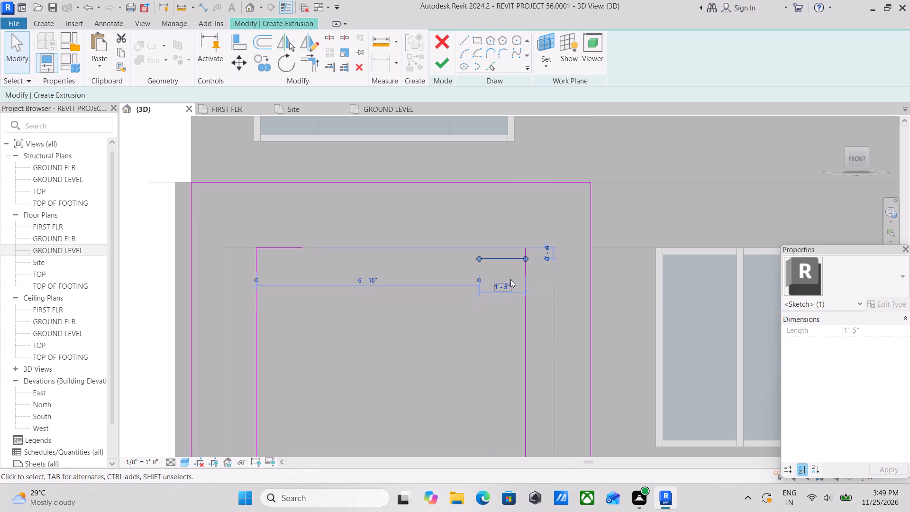
{"action": "key", "text": "Up"}
{"action": "key", "text": "Up"}
{"action": "key", "text": "Up"}
{"action": "key", "text": "Up"}
{"action": "scroll", "coordinate": [457, 253], "scroll_direction": "up", "scroll_amount": 4}
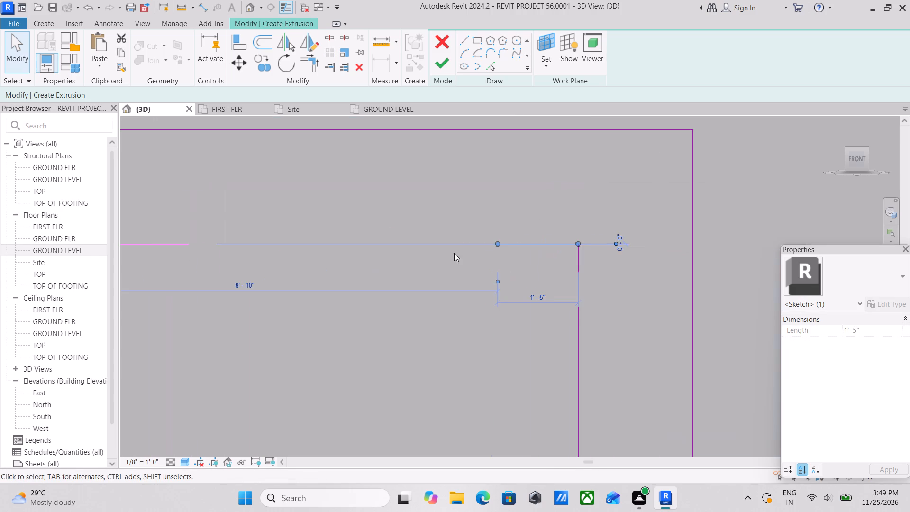
{"action": "scroll", "coordinate": [526, 256], "scroll_direction": "up", "scroll_amount": 3}
{"action": "key", "text": "Escape"}
{"action": "scroll", "coordinate": [609, 231], "scroll_direction": "up", "scroll_amount": 11}
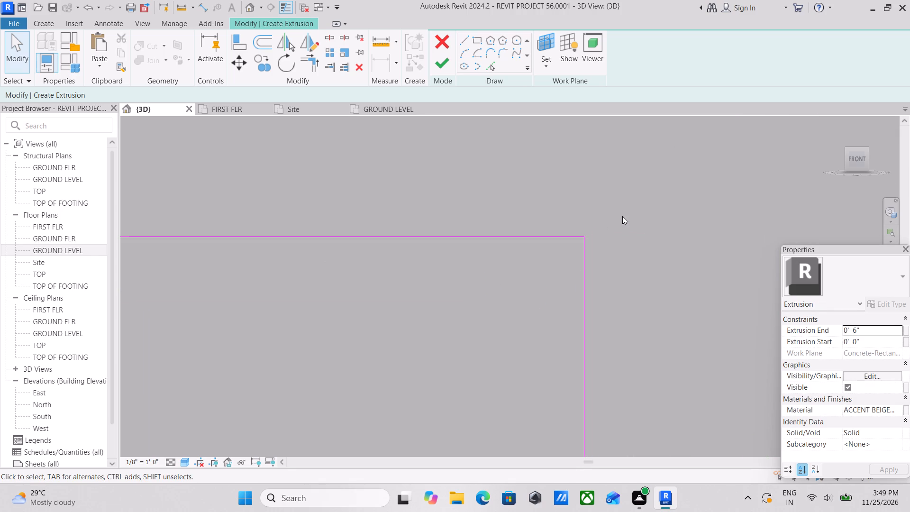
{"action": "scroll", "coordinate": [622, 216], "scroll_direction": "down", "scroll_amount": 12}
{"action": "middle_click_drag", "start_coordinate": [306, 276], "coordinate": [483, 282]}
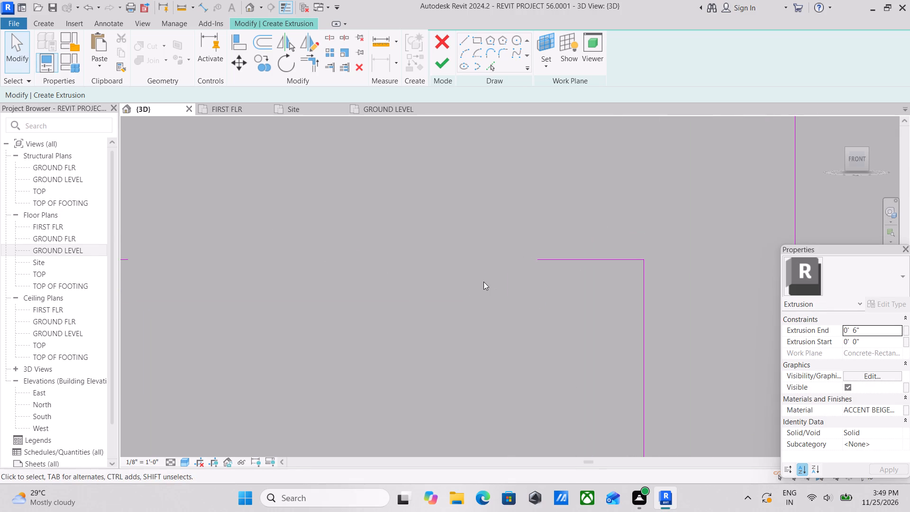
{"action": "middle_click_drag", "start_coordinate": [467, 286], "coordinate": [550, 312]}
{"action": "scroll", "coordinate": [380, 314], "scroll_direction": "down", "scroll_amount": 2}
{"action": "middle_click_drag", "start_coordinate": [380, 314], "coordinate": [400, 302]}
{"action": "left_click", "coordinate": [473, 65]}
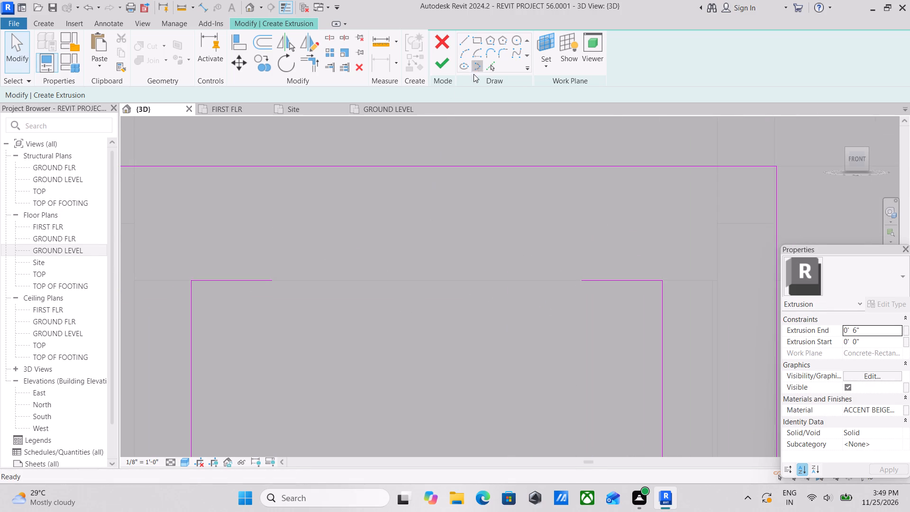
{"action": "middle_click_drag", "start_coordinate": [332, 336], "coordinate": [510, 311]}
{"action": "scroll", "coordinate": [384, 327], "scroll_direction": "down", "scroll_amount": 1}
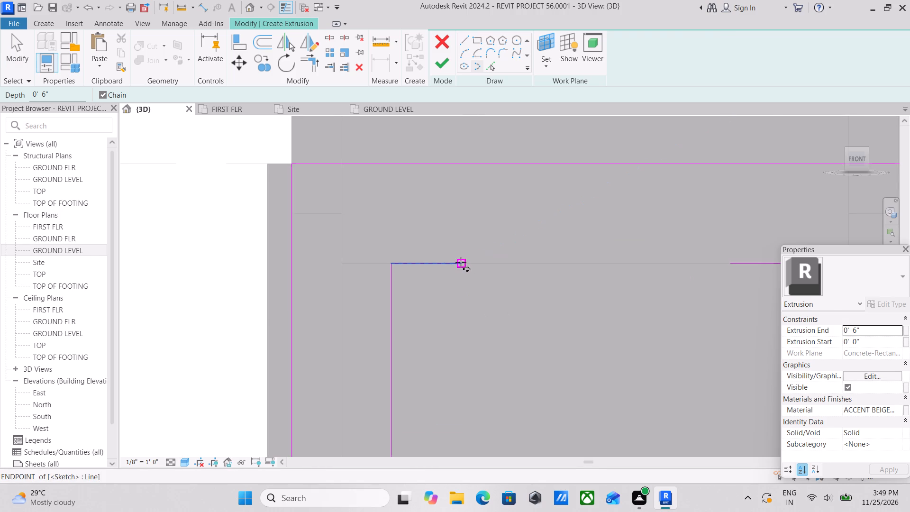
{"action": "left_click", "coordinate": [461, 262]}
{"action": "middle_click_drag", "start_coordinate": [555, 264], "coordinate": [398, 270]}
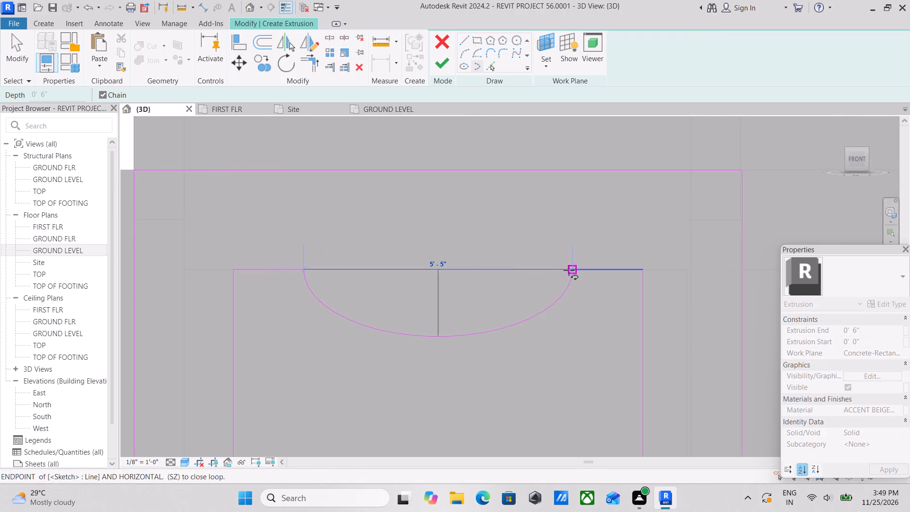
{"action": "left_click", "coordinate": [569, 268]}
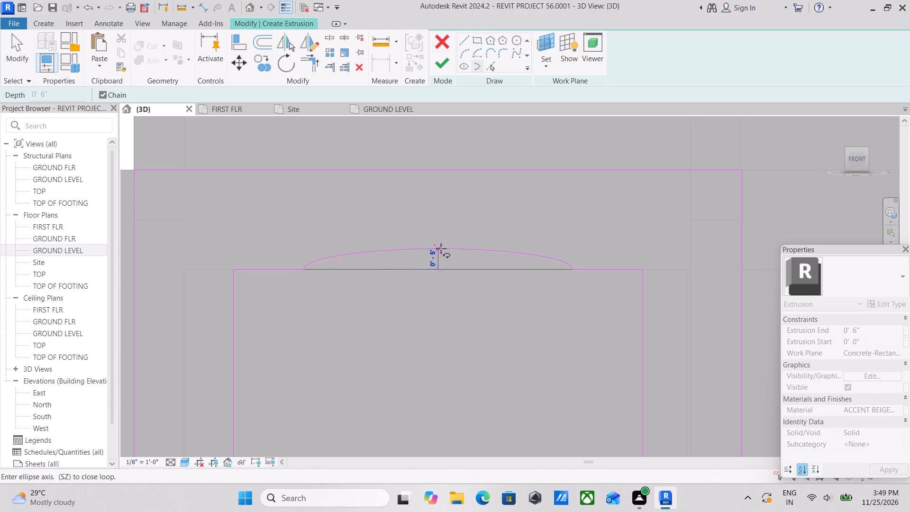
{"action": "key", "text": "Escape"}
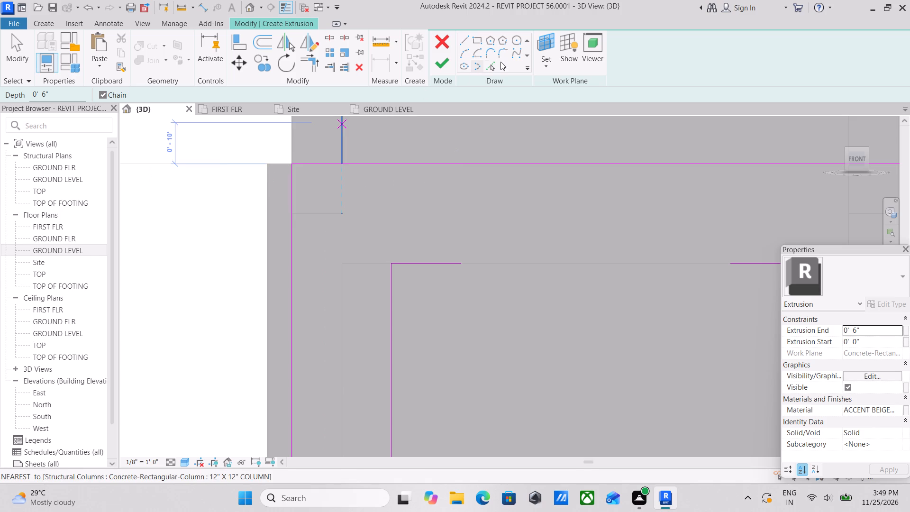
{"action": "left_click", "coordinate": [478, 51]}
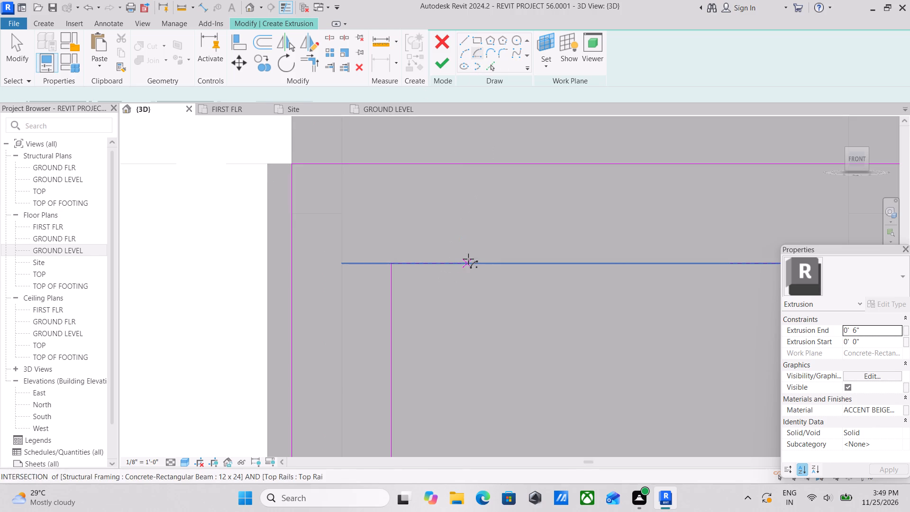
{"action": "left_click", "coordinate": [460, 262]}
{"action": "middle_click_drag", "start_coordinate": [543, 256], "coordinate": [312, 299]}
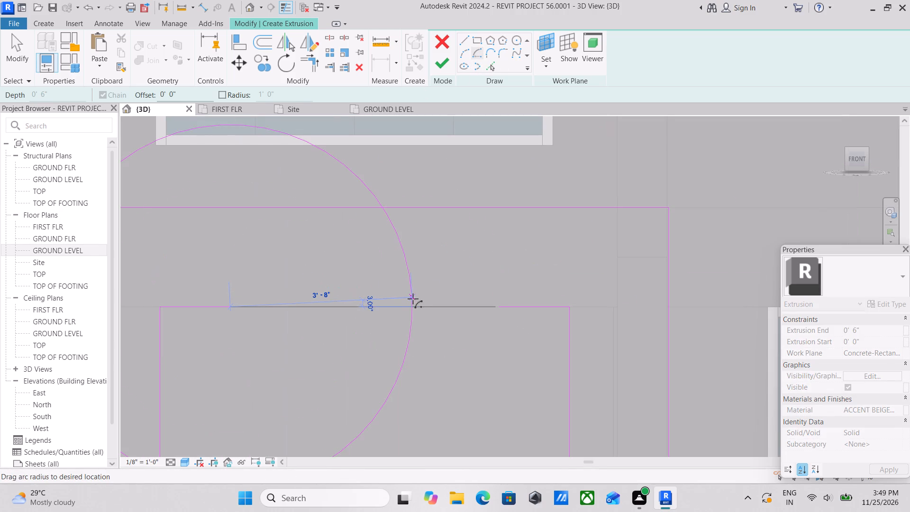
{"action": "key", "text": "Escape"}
Sketch a start-end-radius arc of about 5'-1 1/2" radius, bulging upward between the inner ends of the two short horizontal lines.
{"action": "left_click", "coordinate": [463, 52]}
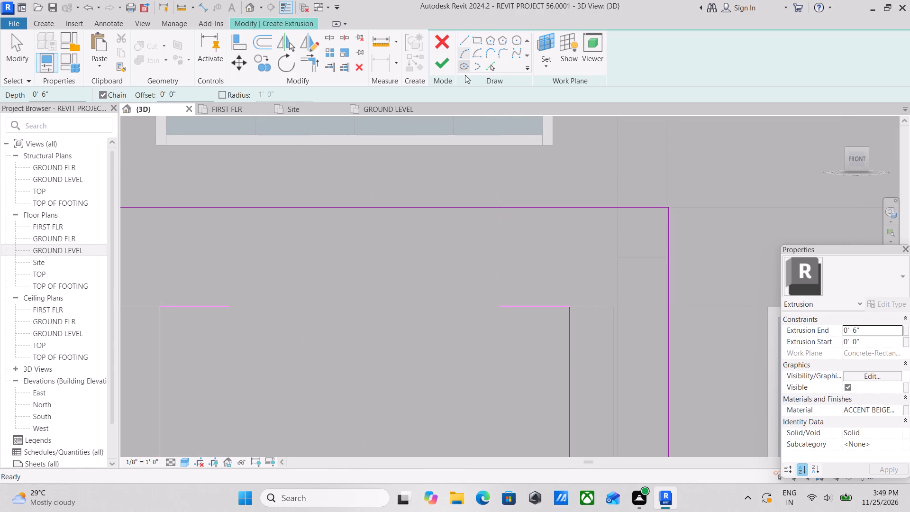
{"action": "left_click", "coordinate": [500, 303]}
{"action": "middle_click_drag", "start_coordinate": [321, 303], "coordinate": [470, 305]}
{"action": "left_click", "coordinate": [376, 308]}
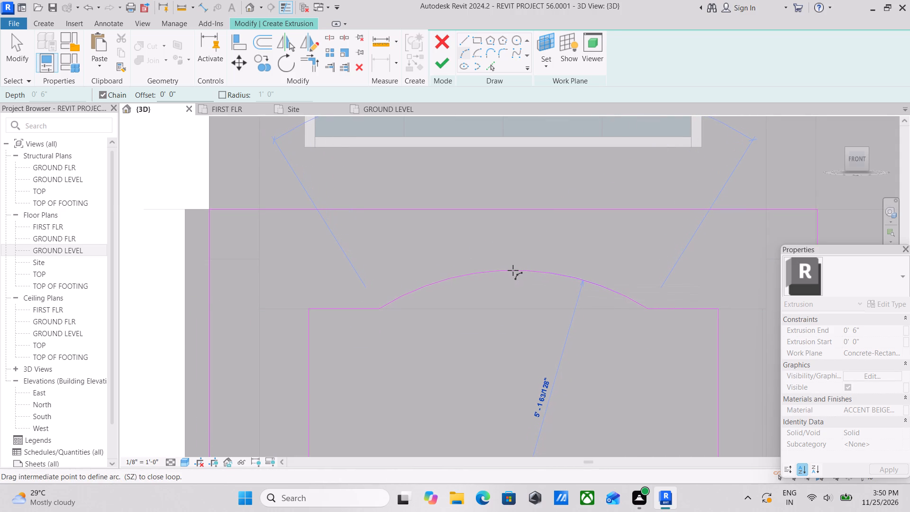
{"action": "left_click", "coordinate": [513, 270]}
{"action": "key", "text": "Escape"}
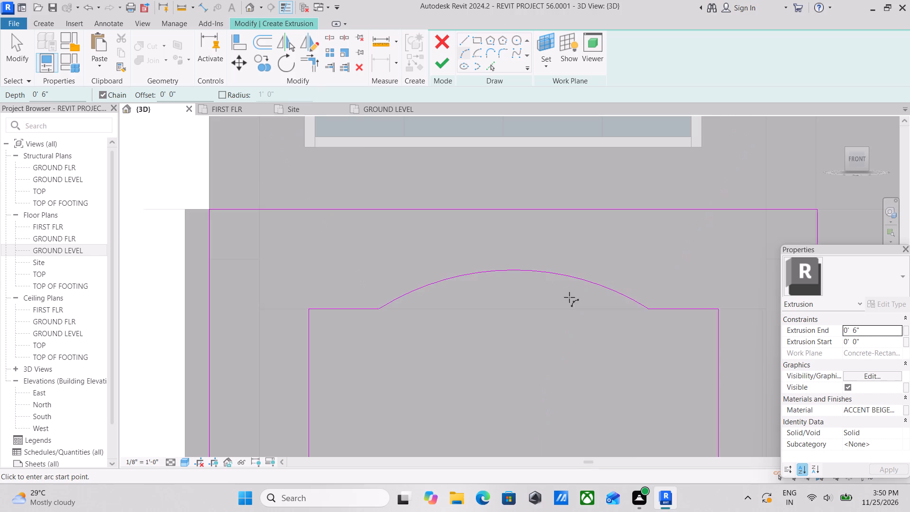
Extend the first inner vertical line's lower end down to about 4" above the rectangle's bottom edge.
{"action": "scroll", "coordinate": [527, 347], "scroll_direction": "down", "scroll_amount": 4}
{"action": "middle_click_drag", "start_coordinate": [521, 348], "coordinate": [499, 236]}
{"action": "scroll", "coordinate": [510, 310], "scroll_direction": "down", "scroll_amount": 2}
{"action": "middle_click_drag", "start_coordinate": [483, 300], "coordinate": [479, 297]}
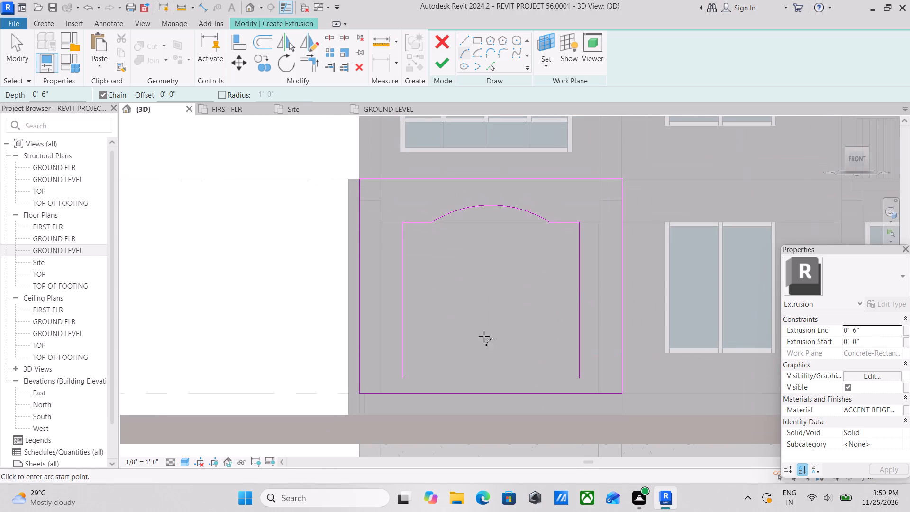
{"action": "scroll", "coordinate": [398, 406], "scroll_direction": "up", "scroll_amount": 3}
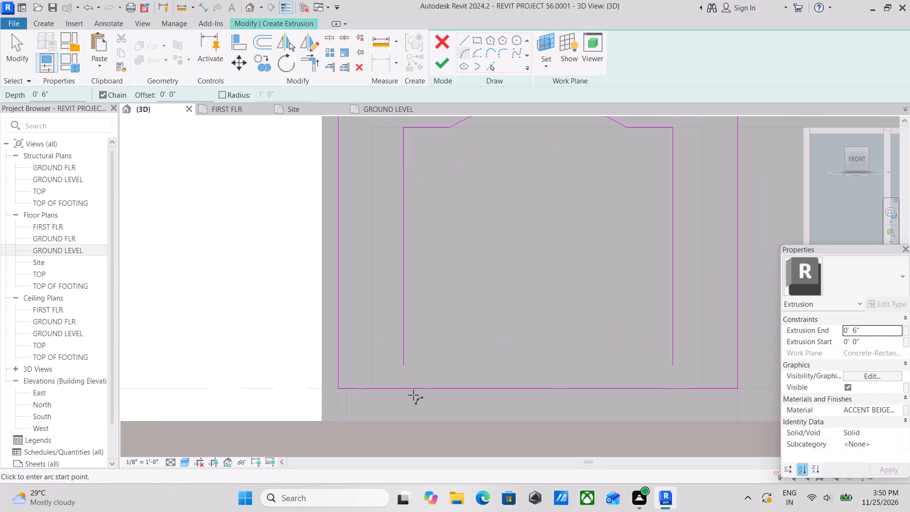
{"action": "scroll", "coordinate": [413, 395], "scroll_direction": "up", "scroll_amount": 2}
{"action": "scroll", "coordinate": [435, 368], "scroll_direction": "down", "scroll_amount": 2}
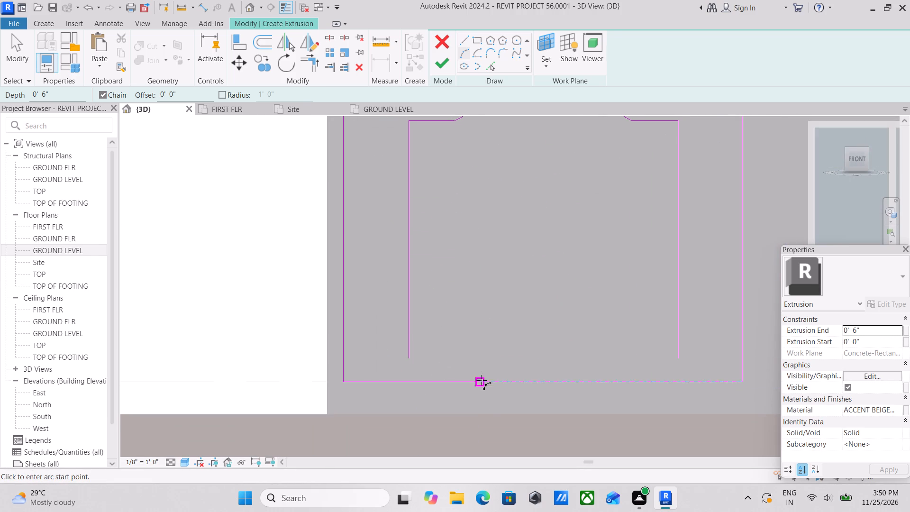
{"action": "scroll", "coordinate": [486, 405], "scroll_direction": "down", "scroll_amount": 3}
{"action": "scroll", "coordinate": [450, 354], "scroll_direction": "up", "scroll_amount": 3}
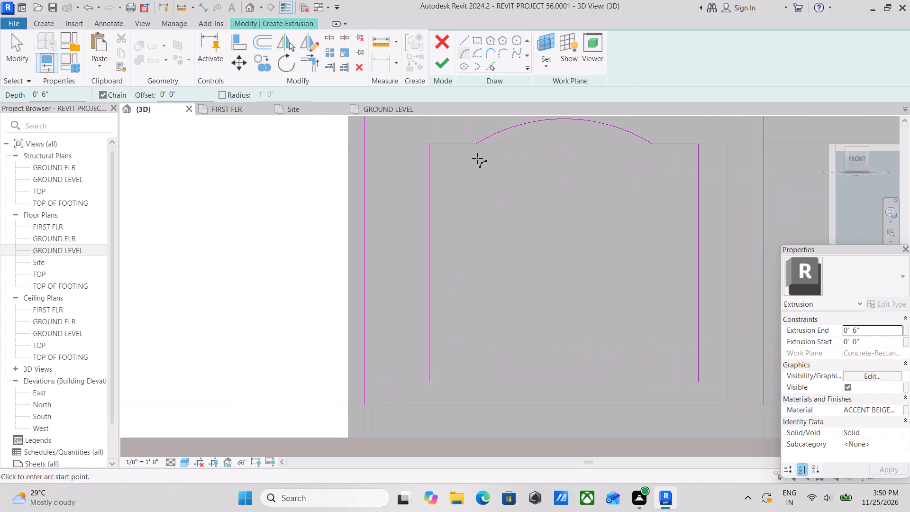
{"action": "scroll", "coordinate": [442, 408], "scroll_direction": "up", "scroll_amount": 1}
{"action": "key", "text": "Escape"}
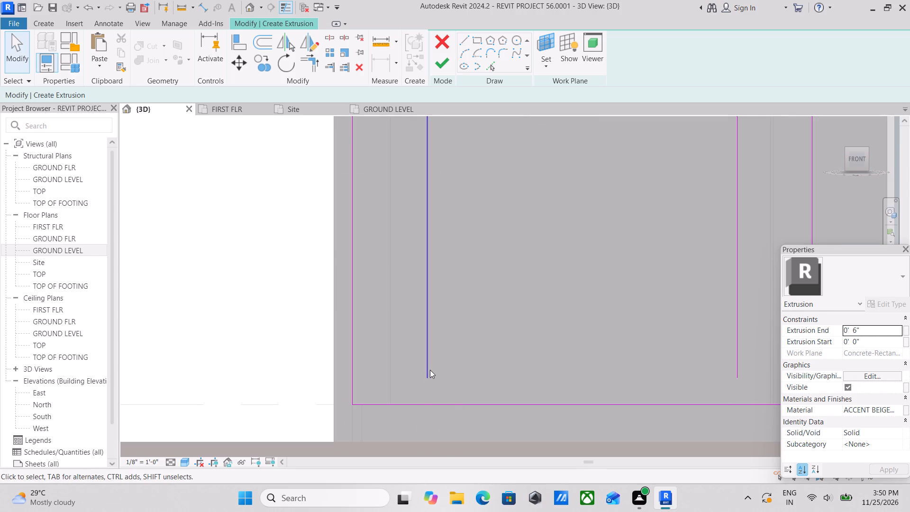
{"action": "left_click", "coordinate": [429, 370]}
{"action": "left_click_drag", "start_coordinate": [427, 380], "coordinate": [428, 390]}
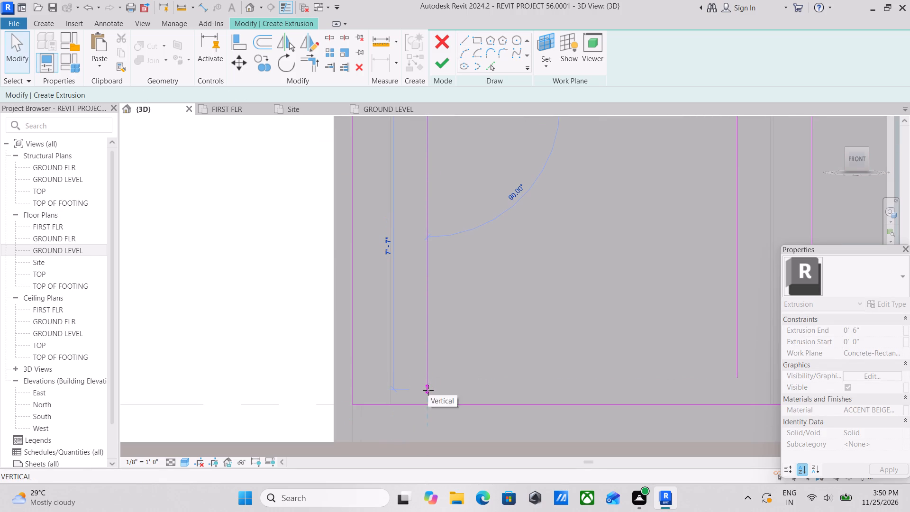
{"action": "left_click_drag", "start_coordinate": [428, 390], "coordinate": [428, 392]}
{"action": "key", "text": "Escape"}
Extend the second inner vertical line's lower end down, level with the first inner vertical line's lower end.
{"action": "scroll", "coordinate": [474, 362], "scroll_direction": "down", "scroll_amount": 3}
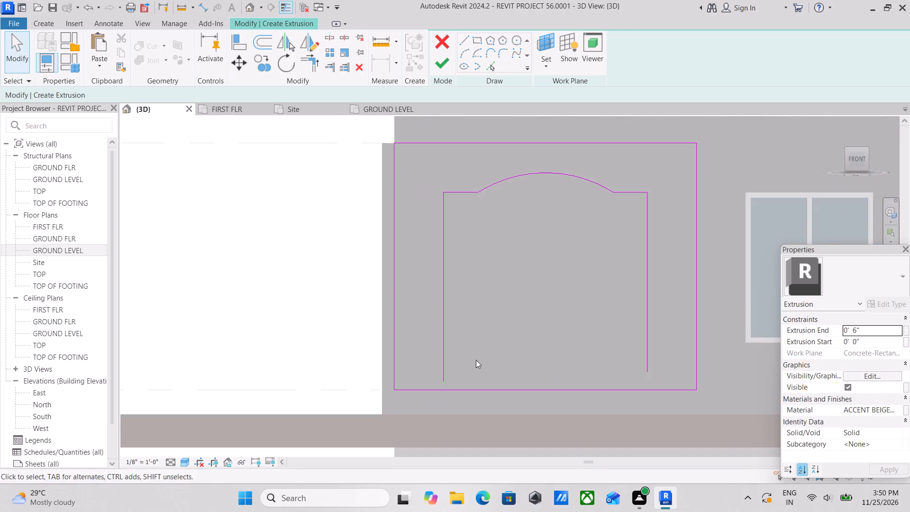
{"action": "middle_click_drag", "start_coordinate": [476, 360], "coordinate": [327, 359]}
{"action": "left_click", "coordinate": [501, 347]}
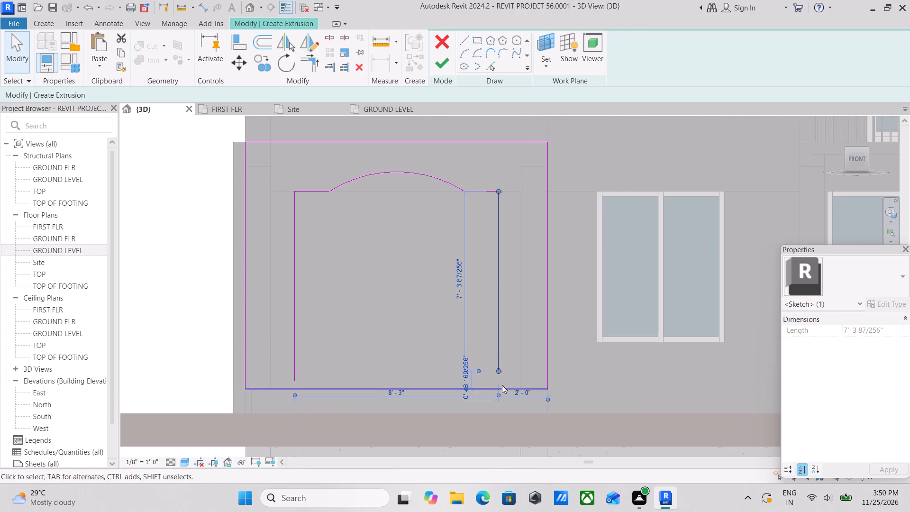
{"action": "scroll", "coordinate": [502, 385], "scroll_direction": "up", "scroll_amount": 5}
{"action": "scroll", "coordinate": [501, 366], "scroll_direction": "down", "scroll_amount": 3}
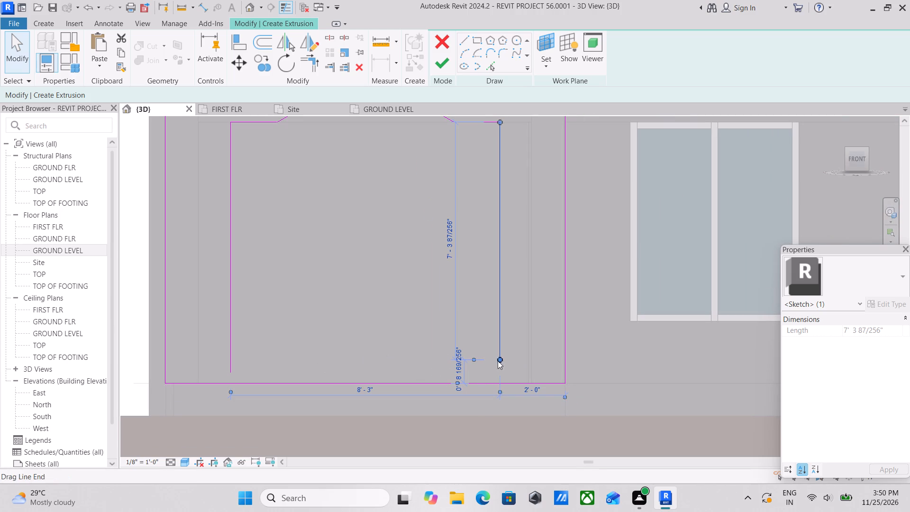
{"action": "left_click_drag", "start_coordinate": [500, 359], "coordinate": [500, 366]}
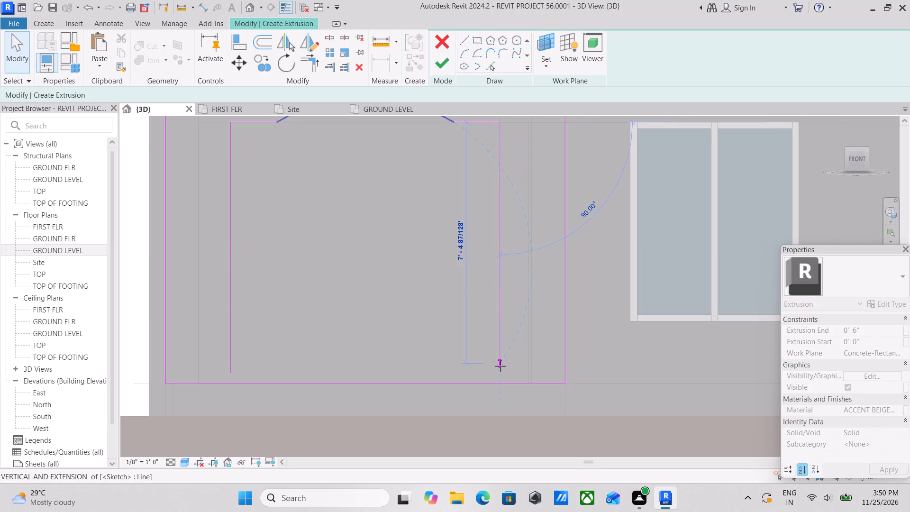
{"action": "left_click_drag", "start_coordinate": [500, 366], "coordinate": [501, 370]}
{"action": "key", "text": "Escape"}
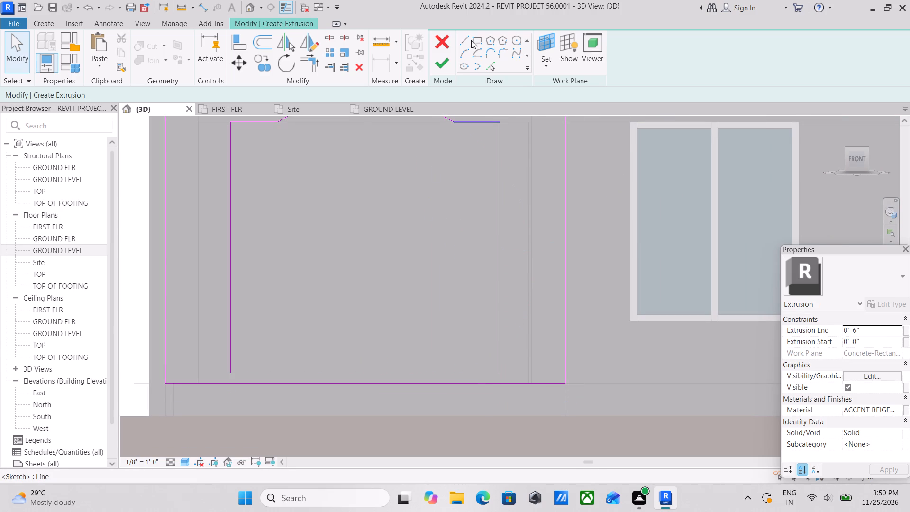
Close the inner arched loop with a horizontal line joining the lower ends of the two inner vertical lines.
{"action": "left_click", "coordinate": [464, 42]}
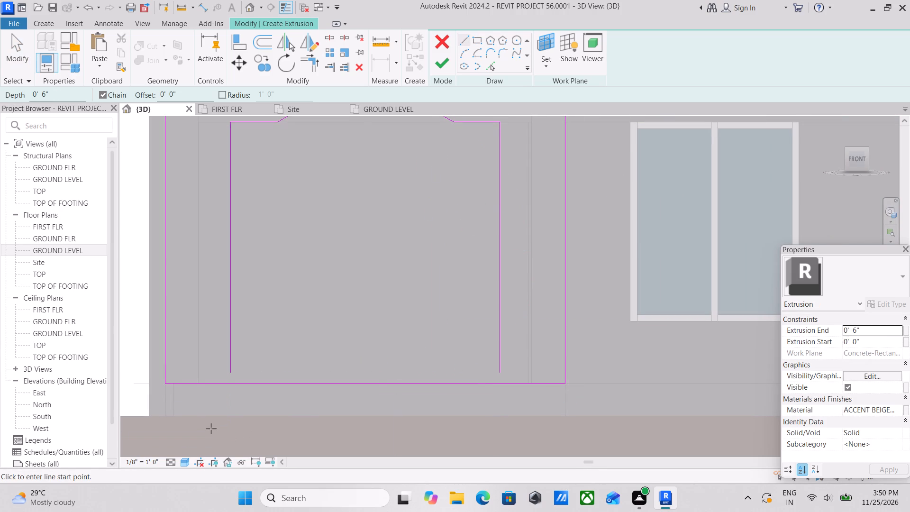
{"action": "left_click", "coordinate": [228, 373]}
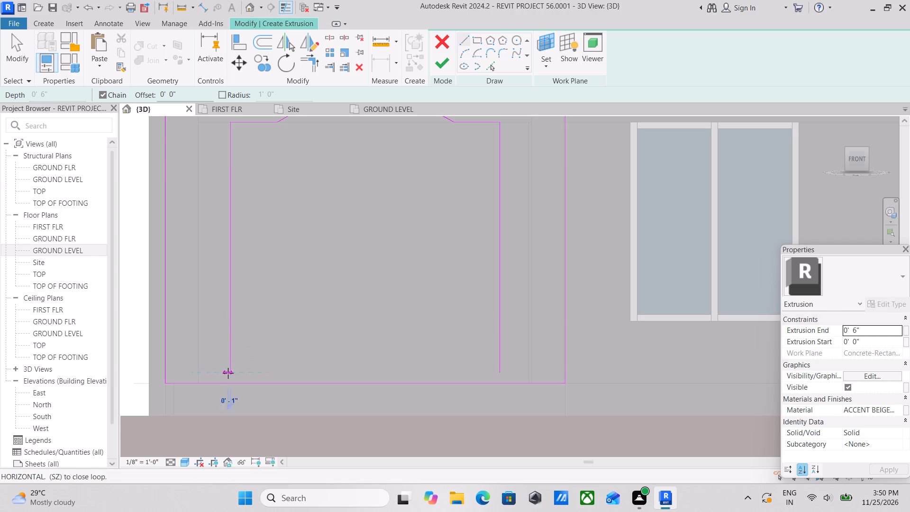
{"action": "left_click", "coordinate": [496, 376]}
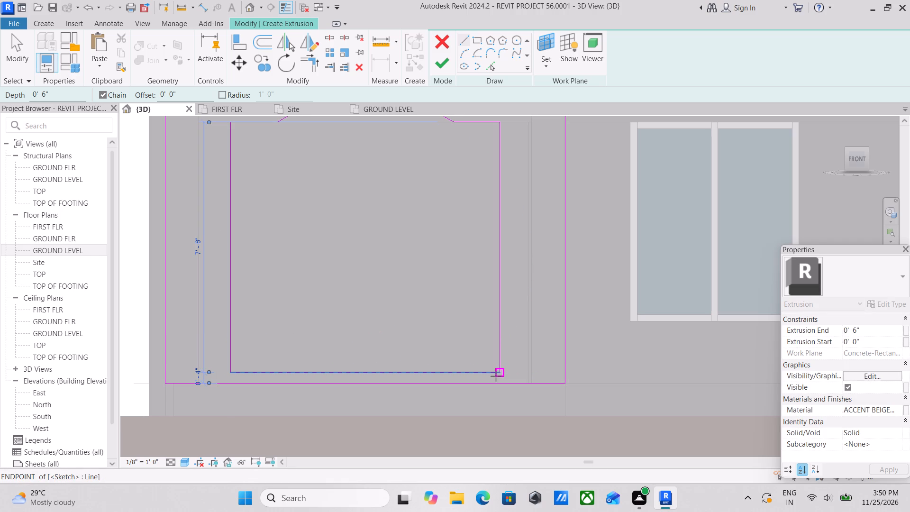
{"action": "key", "text": "Escape"}
{"action": "key", "text": "Escape"}
Finish the arched frame's extrusion sketch with the 6" depth and finish the in-place model.
{"action": "scroll", "coordinate": [442, 302], "scroll_direction": "down", "scroll_amount": 1}
{"action": "middle_click_drag", "start_coordinate": [442, 302], "coordinate": [529, 354]}
{"action": "scroll", "coordinate": [529, 354], "scroll_direction": "down", "scroll_amount": 1}
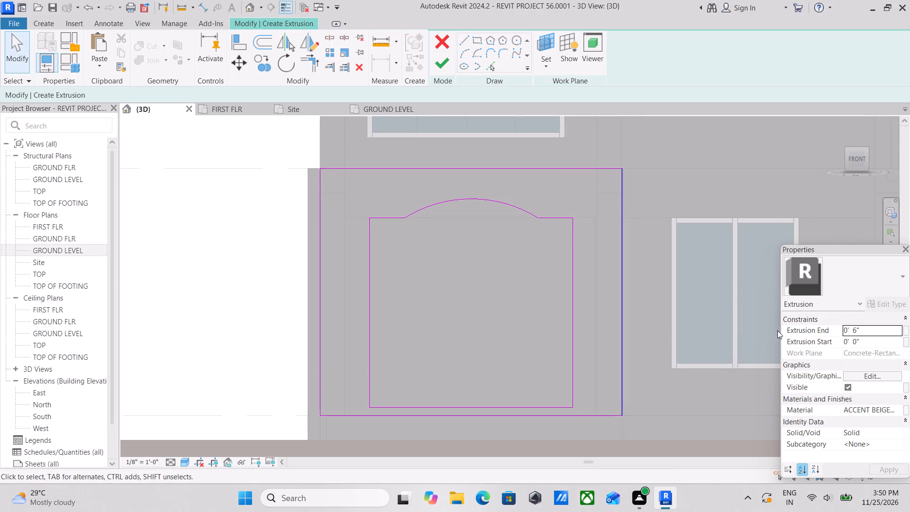
{"action": "left_click", "coordinate": [440, 65]}
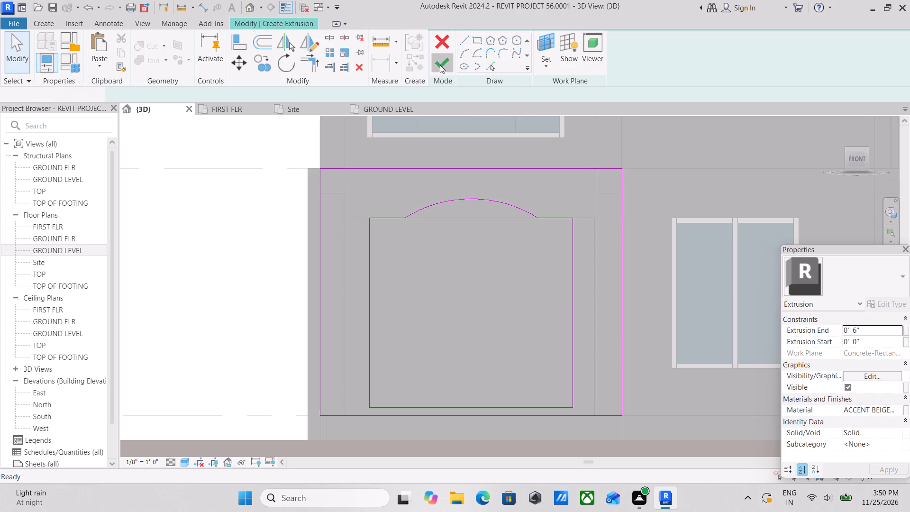
{"action": "scroll", "coordinate": [461, 320], "scroll_direction": "down", "scroll_amount": 1}
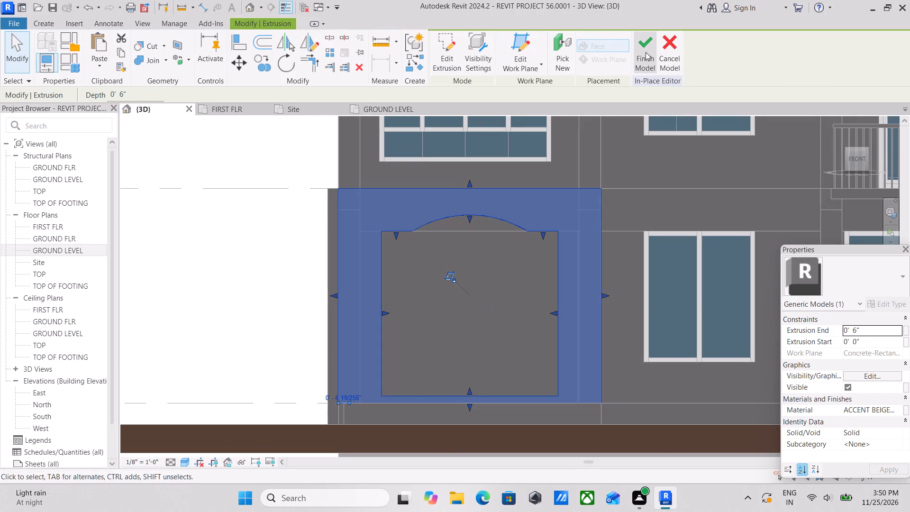
{"action": "left_click", "coordinate": [644, 50]}
{"action": "key", "text": "Escape"}
Examine the side and front porch frames in 3D, including their shared corner and the front sill above the entrance step.
{"action": "scroll", "coordinate": [478, 346], "scroll_direction": "down", "scroll_amount": 2}
{"action": "middle_click_drag", "start_coordinate": [476, 315], "coordinate": [535, 416], "text": "shift"}
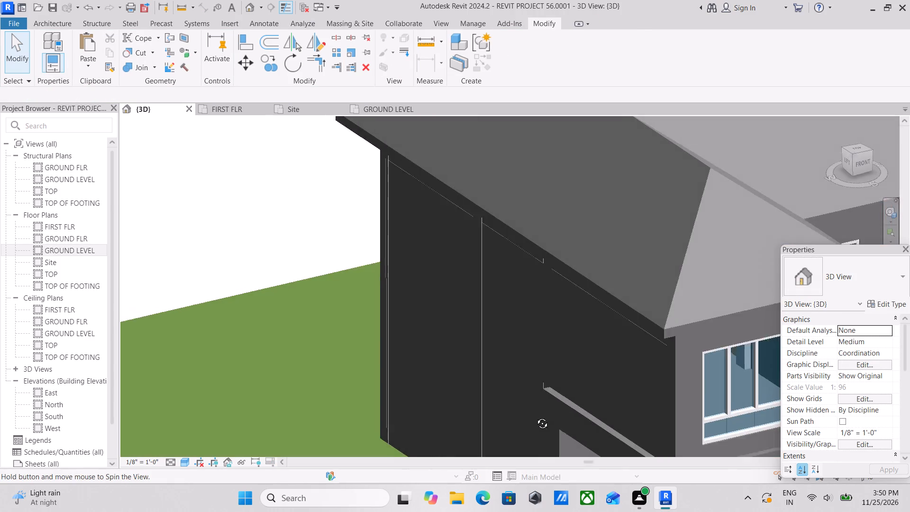
{"action": "middle_click_drag", "start_coordinate": [535, 416], "coordinate": [446, 336], "text": "shift"}
{"action": "middle_click_drag", "start_coordinate": [588, 367], "coordinate": [576, 358], "text": "shift"}
{"action": "middle_click_drag", "start_coordinate": [630, 401], "coordinate": [560, 307]}
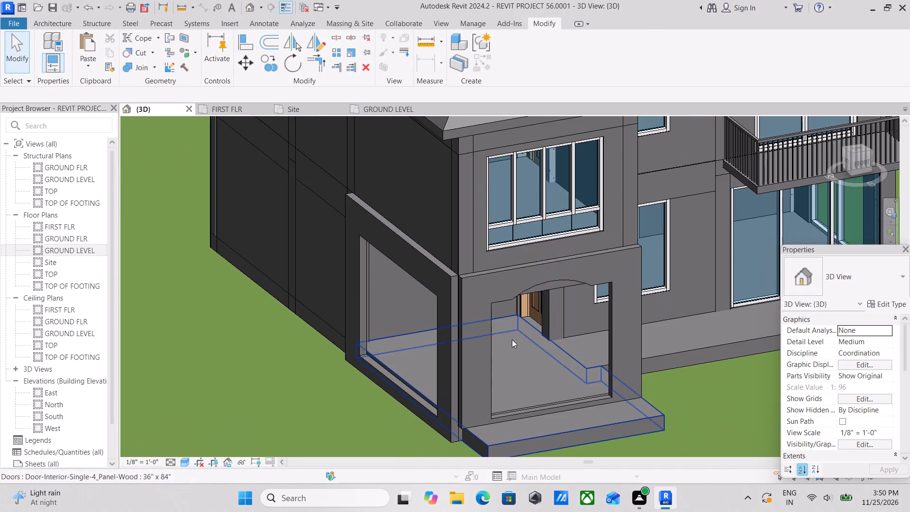
{"action": "middle_click_drag", "start_coordinate": [506, 340], "coordinate": [489, 342]}
{"action": "scroll", "coordinate": [437, 419], "scroll_direction": "up", "scroll_amount": 2}
{"action": "middle_click_drag", "start_coordinate": [445, 344], "coordinate": [460, 372], "text": "shift"}
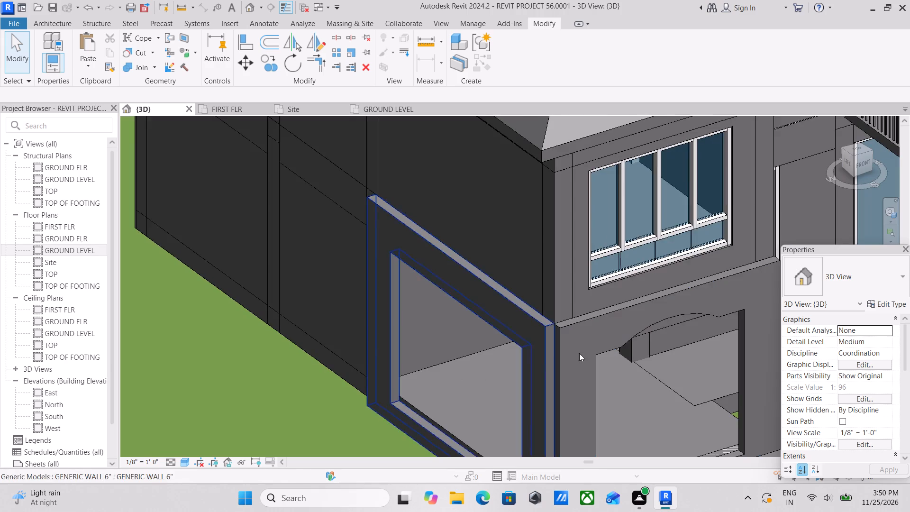
{"action": "middle_click_drag", "start_coordinate": [579, 353], "coordinate": [562, 299]}
{"action": "middle_click_drag", "start_coordinate": [547, 338], "coordinate": [567, 359], "text": "shift"}
{"action": "middle_click_drag", "start_coordinate": [611, 354], "coordinate": [477, 284]}
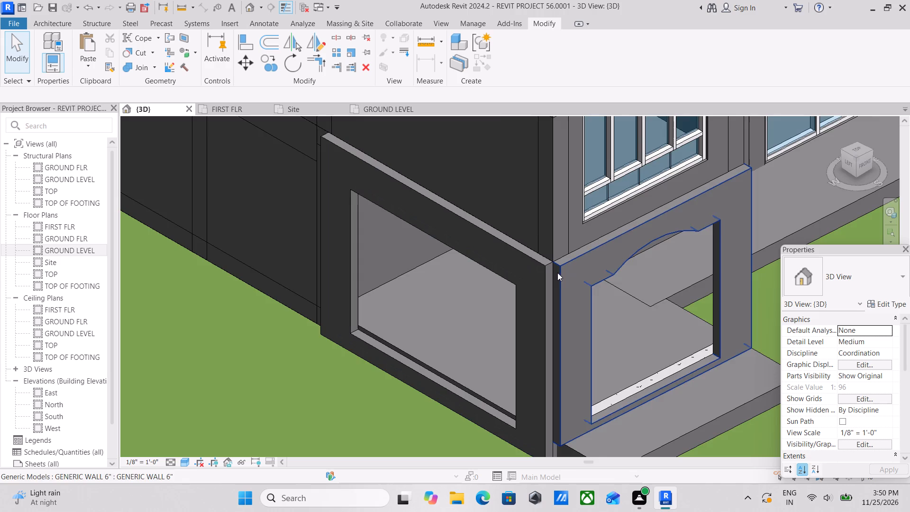
{"action": "scroll", "coordinate": [572, 320], "scroll_direction": "down", "scroll_amount": 1}
{"action": "middle_click_drag", "start_coordinate": [572, 321], "coordinate": [501, 307]}
{"action": "middle_click_drag", "start_coordinate": [525, 338], "coordinate": [519, 339]}
{"action": "middle_click_drag", "start_coordinate": [555, 337], "coordinate": [528, 327], "text": "shift"}
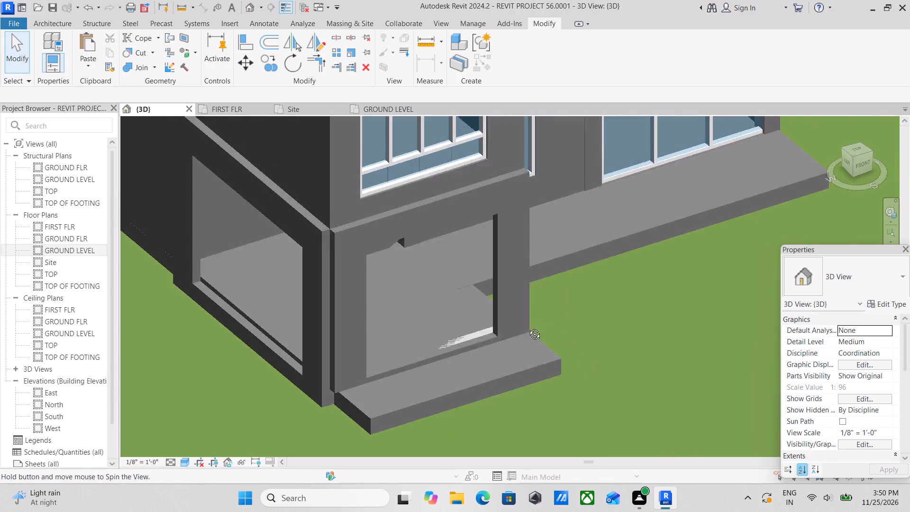
{"action": "middle_click_drag", "start_coordinate": [528, 327], "coordinate": [519, 327], "text": "shift"}
{"action": "scroll", "coordinate": [519, 327], "scroll_direction": "down", "scroll_amount": 1, "text": "shift"}
{"action": "scroll", "coordinate": [369, 353], "scroll_direction": "up", "scroll_amount": 3}
{"action": "middle_click_drag", "start_coordinate": [369, 353], "coordinate": [342, 338], "text": "shift"}
{"action": "middle_click_drag", "start_coordinate": [343, 335], "coordinate": [526, 314]}
{"action": "middle_click_drag", "start_coordinate": [399, 303], "coordinate": [424, 295], "text": "shift"}
Pull the bottom edge of the arched front frame's opening down to make its sill thinner.
{"action": "left_click", "coordinate": [421, 261]}
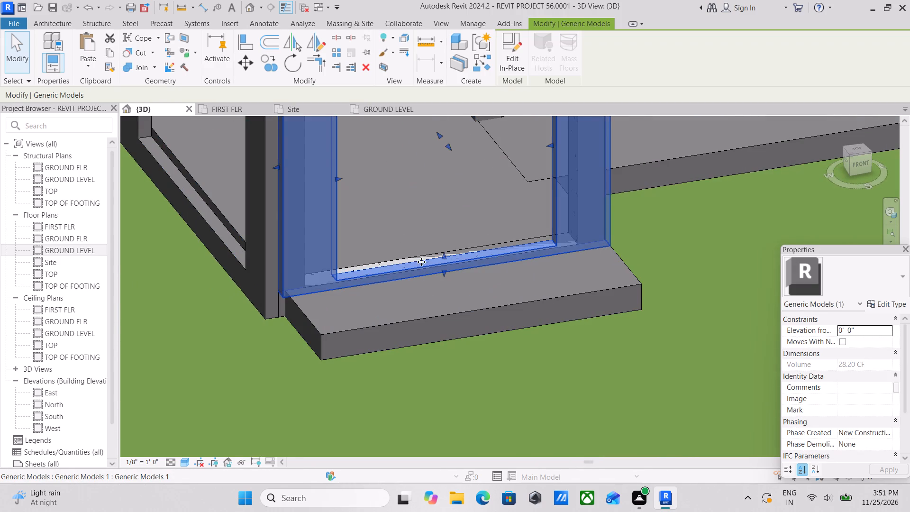
{"action": "scroll", "coordinate": [431, 263], "scroll_direction": "up", "scroll_amount": 6}
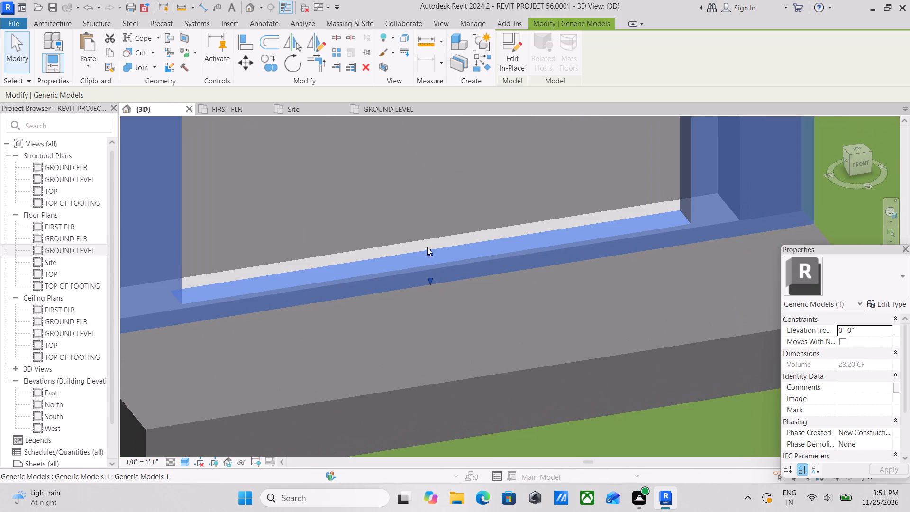
{"action": "left_click_drag", "start_coordinate": [427, 247], "coordinate": [429, 275]}
{"action": "scroll", "coordinate": [448, 298], "scroll_direction": "down", "scroll_amount": 3}
{"action": "key", "text": "Escape"}
Examine the front frame's lowered sill, the entrance step and the porch as a whole from the front.
{"action": "scroll", "coordinate": [493, 343], "scroll_direction": "down", "scroll_amount": 1}
{"action": "middle_click_drag", "start_coordinate": [492, 346], "coordinate": [498, 357]}
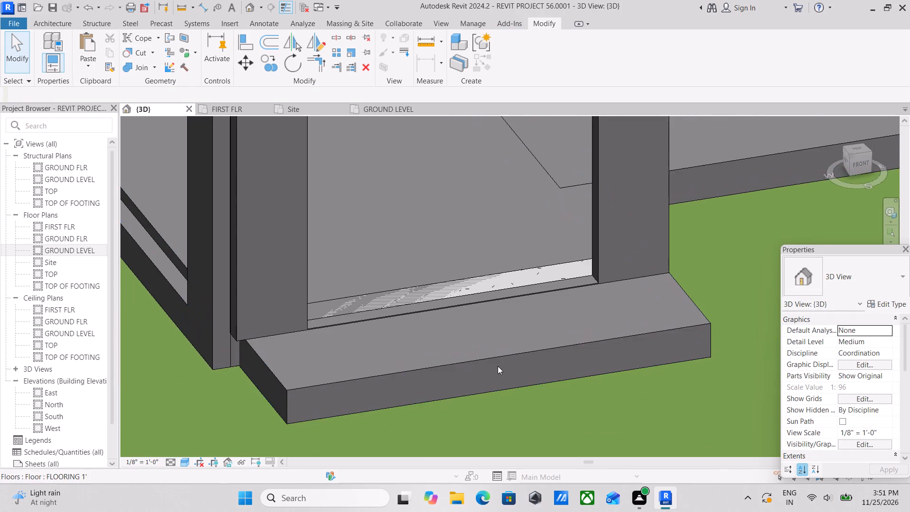
{"action": "middle_click_drag", "start_coordinate": [497, 366], "coordinate": [462, 344]}
{"action": "scroll", "coordinate": [465, 326], "scroll_direction": "down", "scroll_amount": 1}
{"action": "middle_click_drag", "start_coordinate": [465, 326], "coordinate": [672, 356]}
{"action": "middle_click_drag", "start_coordinate": [533, 329], "coordinate": [546, 301], "text": "shift"}
{"action": "scroll", "coordinate": [546, 301], "scroll_direction": "down", "scroll_amount": 1, "text": "shift"}
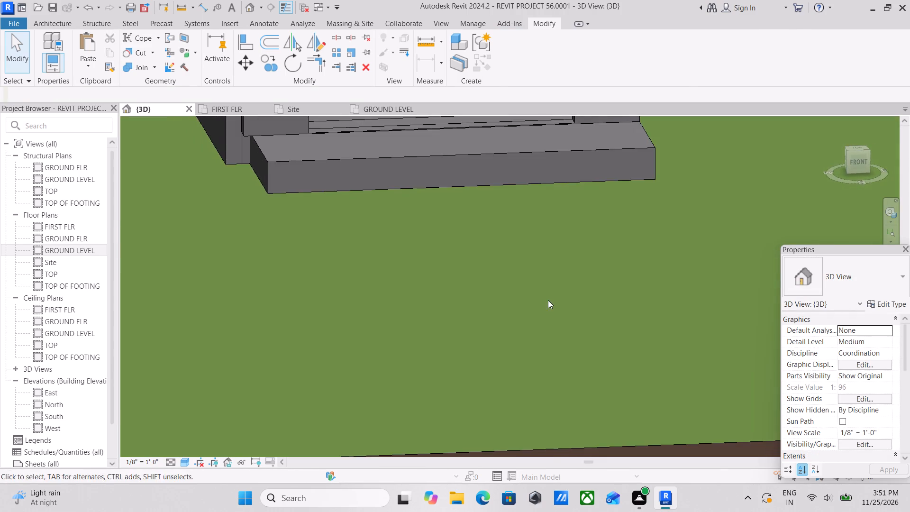
{"action": "middle_click_drag", "start_coordinate": [548, 301], "coordinate": [607, 444]}
{"action": "middle_click_drag", "start_coordinate": [378, 285], "coordinate": [369, 326]}
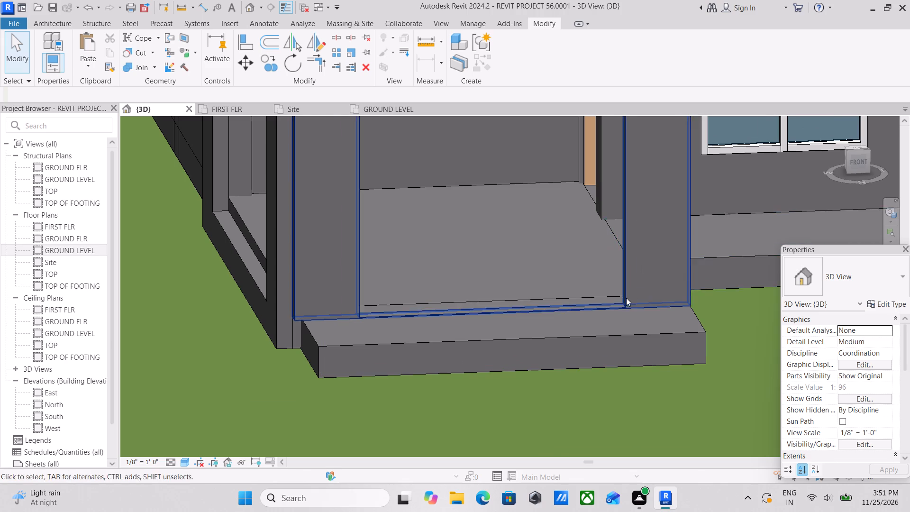
{"action": "scroll", "coordinate": [625, 299], "scroll_direction": "down", "scroll_amount": 2}
{"action": "middle_click_drag", "start_coordinate": [617, 333], "coordinate": [613, 384], "text": "shift"}
{"action": "scroll", "coordinate": [474, 276], "scroll_direction": "down", "scroll_amount": 3}
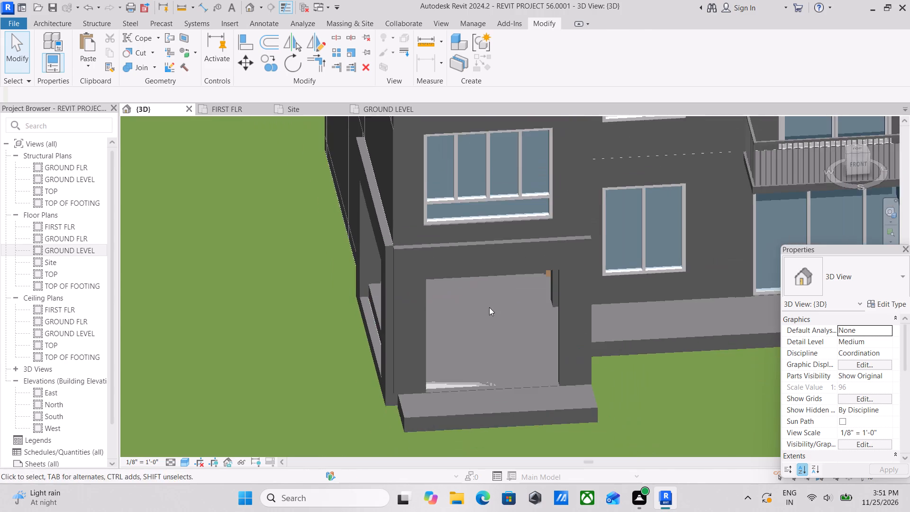
{"action": "middle_click_drag", "start_coordinate": [489, 321], "coordinate": [471, 383]}
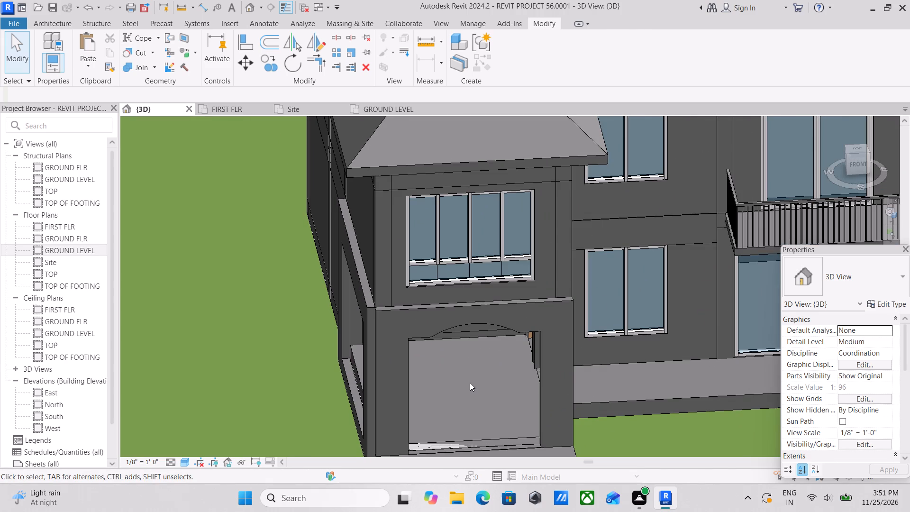
Examine the arched front frame, its top corner with the side frame, and the entrance step below it.
{"action": "scroll", "coordinate": [479, 338], "scroll_direction": "up", "scroll_amount": 2}
{"action": "scroll", "coordinate": [384, 294], "scroll_direction": "up", "scroll_amount": 4}
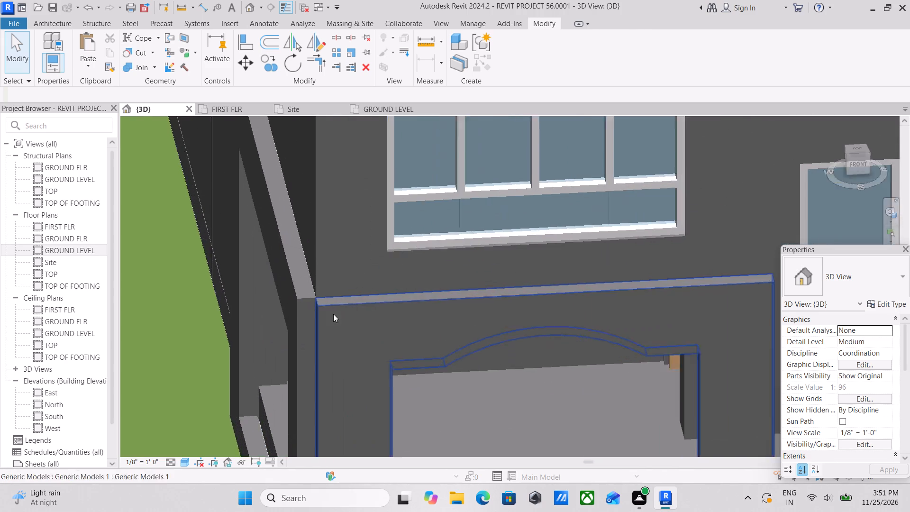
{"action": "scroll", "coordinate": [333, 314], "scroll_direction": "up", "scroll_amount": 3}
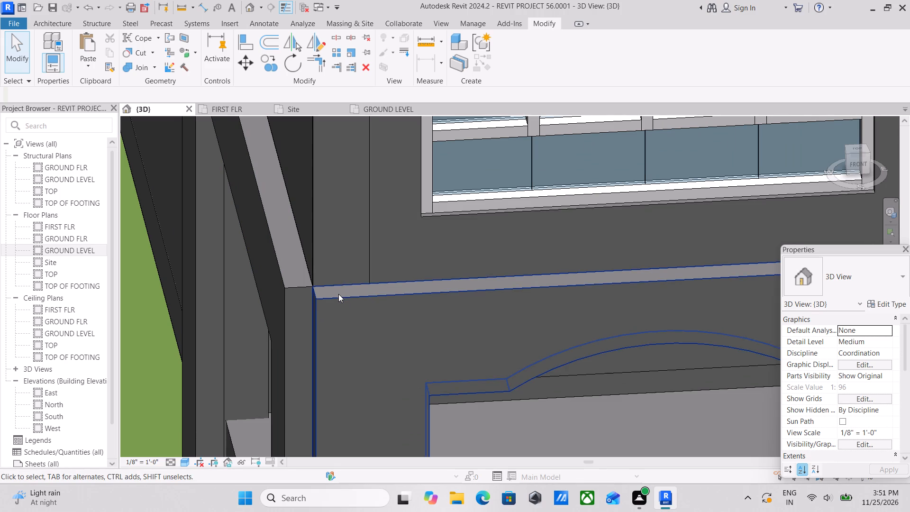
{"action": "left_click", "coordinate": [338, 294]}
{"action": "scroll", "coordinate": [338, 294], "scroll_direction": "down", "scroll_amount": 8}
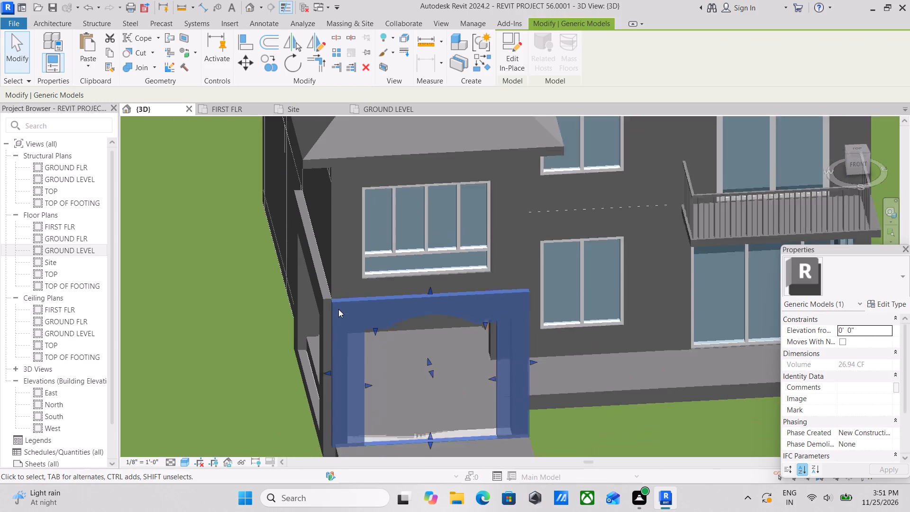
{"action": "scroll", "coordinate": [338, 309], "scroll_direction": "down", "scroll_amount": 2}
{"action": "middle_click_drag", "start_coordinate": [380, 333], "coordinate": [405, 286]}
{"action": "scroll", "coordinate": [380, 333], "scroll_direction": "up", "scroll_amount": 1}
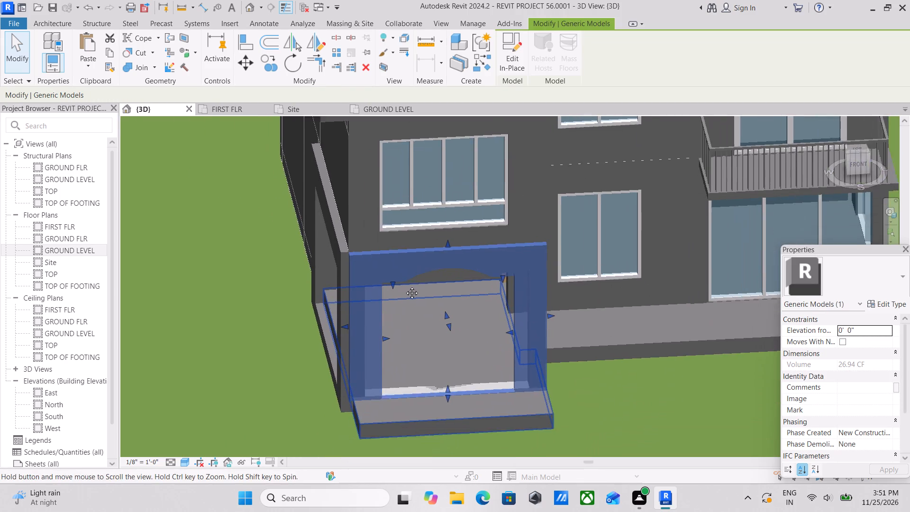
{"action": "middle_click_drag", "start_coordinate": [405, 286], "coordinate": [405, 284]}
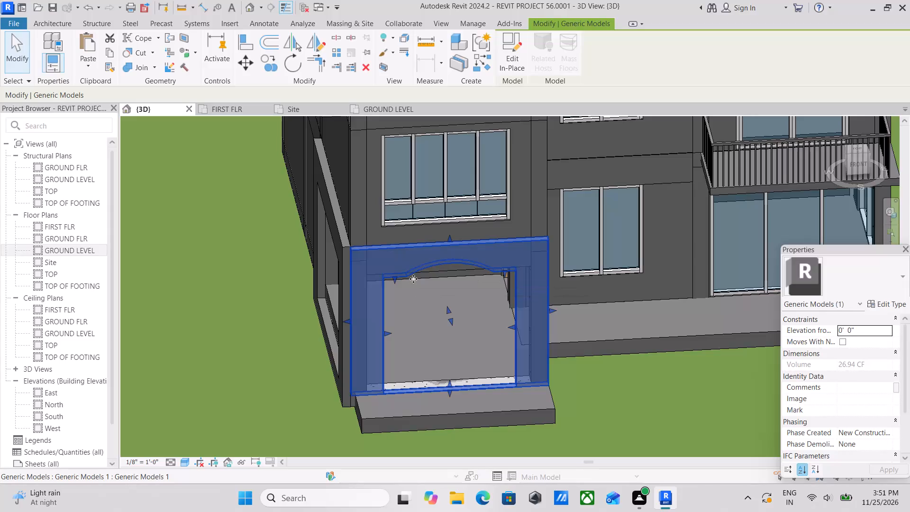
{"action": "middle_click_drag", "start_coordinate": [443, 324], "coordinate": [469, 266]}
{"action": "key", "text": "Escape"}
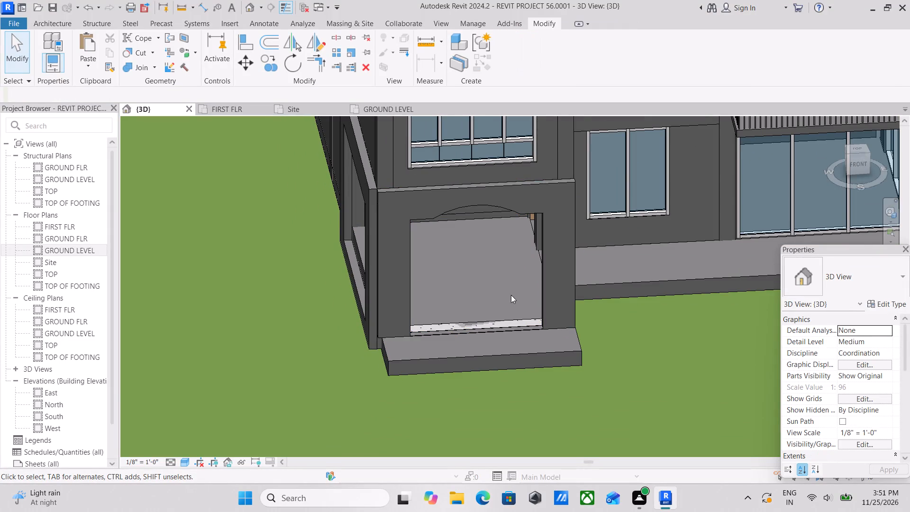
Stretch the side porch frame's front edge forward to cover the exposed end of the arched front frame at the corner.
{"action": "scroll", "coordinate": [508, 305], "scroll_direction": "down", "scroll_amount": 1}
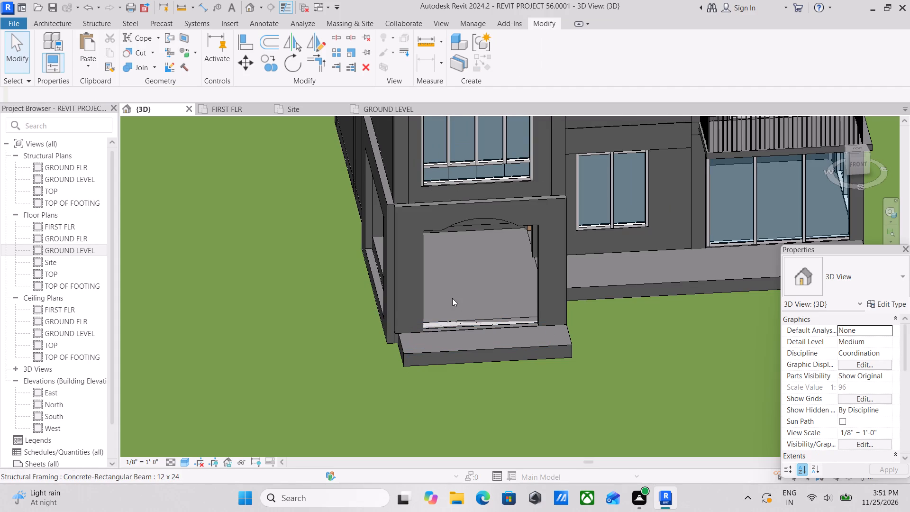
{"action": "scroll", "coordinate": [440, 306], "scroll_direction": "down", "scroll_amount": 1}
{"action": "middle_click_drag", "start_coordinate": [439, 303], "coordinate": [517, 309], "text": "shift"}
{"action": "middle_click_drag", "start_coordinate": [506, 295], "coordinate": [359, 279]}
{"action": "middle_click_drag", "start_coordinate": [541, 317], "coordinate": [602, 346], "text": "shift"}
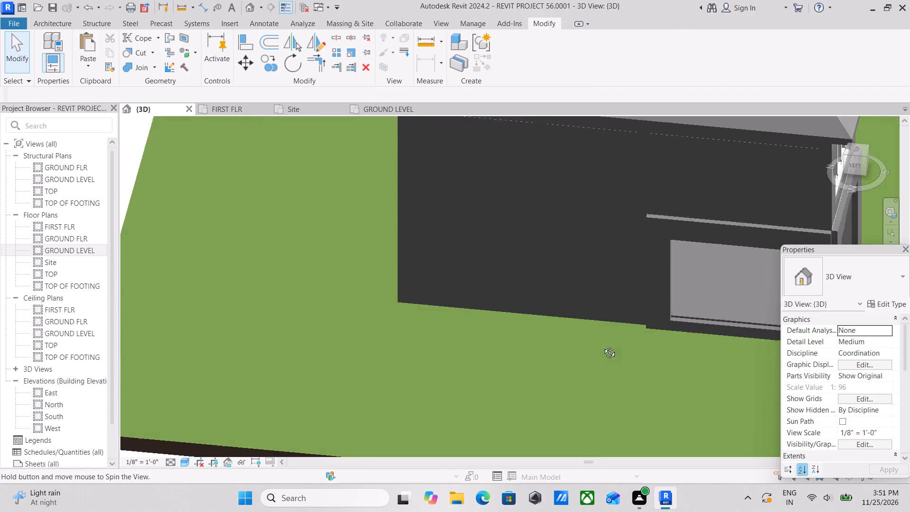
{"action": "middle_click_drag", "start_coordinate": [602, 346], "coordinate": [602, 346], "text": "shift"}
{"action": "middle_click_drag", "start_coordinate": [544, 342], "coordinate": [364, 336]}
{"action": "scroll", "coordinate": [615, 321], "scroll_direction": "up", "scroll_amount": 2}
{"action": "middle_click_drag", "start_coordinate": [617, 321], "coordinate": [390, 351]}
{"action": "scroll", "coordinate": [432, 323], "scroll_direction": "up", "scroll_amount": 4}
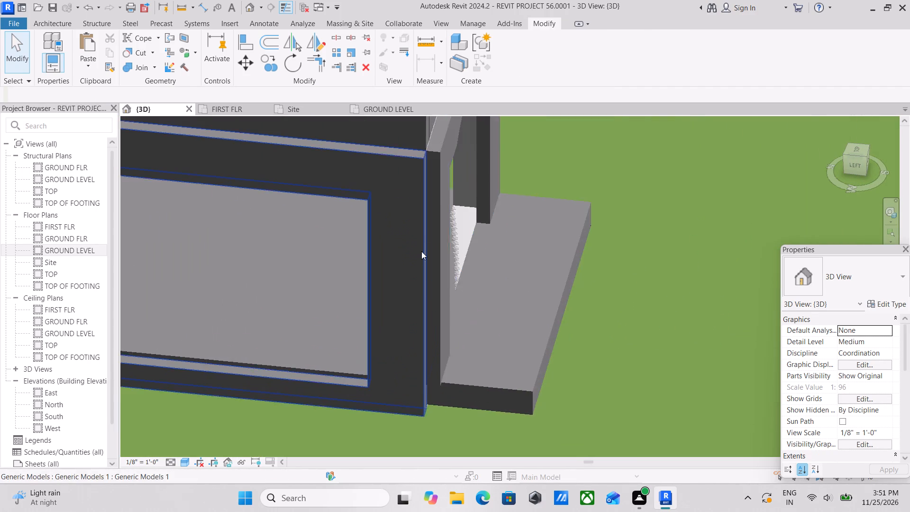
{"action": "scroll", "coordinate": [427, 412], "scroll_direction": "up", "scroll_amount": 3}
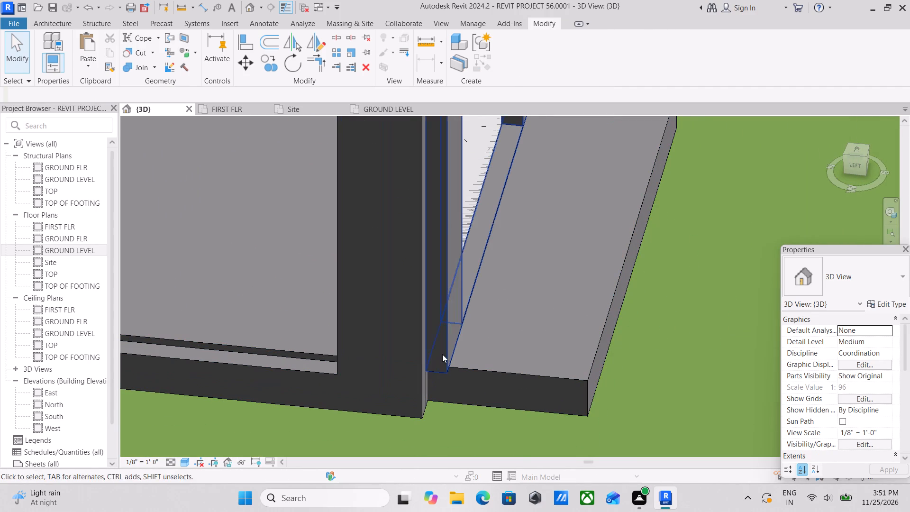
{"action": "left_click", "coordinate": [420, 382]}
{"action": "scroll", "coordinate": [430, 413], "scroll_direction": "up", "scroll_amount": 1}
{"action": "scroll", "coordinate": [438, 401], "scroll_direction": "down", "scroll_amount": 2}
{"action": "middle_click_drag", "start_coordinate": [438, 401], "coordinate": [449, 459]}
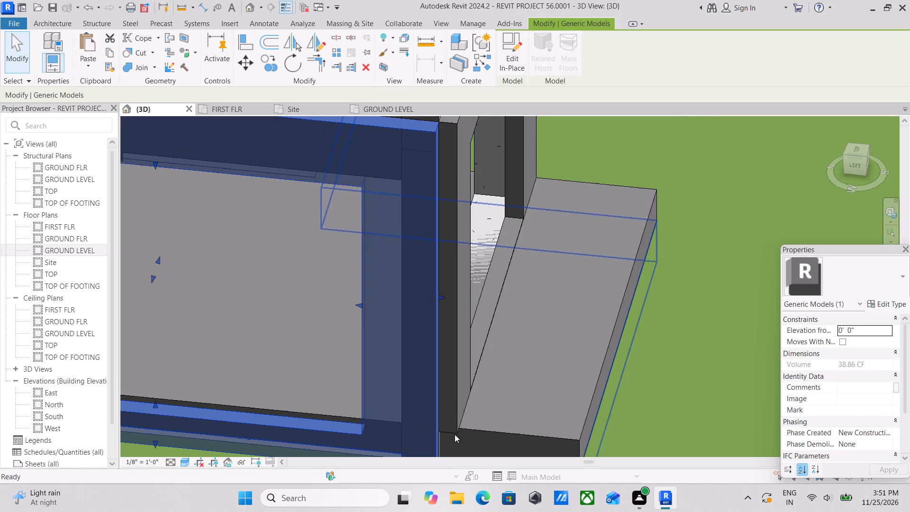
{"action": "middle_click_drag", "start_coordinate": [442, 297], "coordinate": [462, 372]}
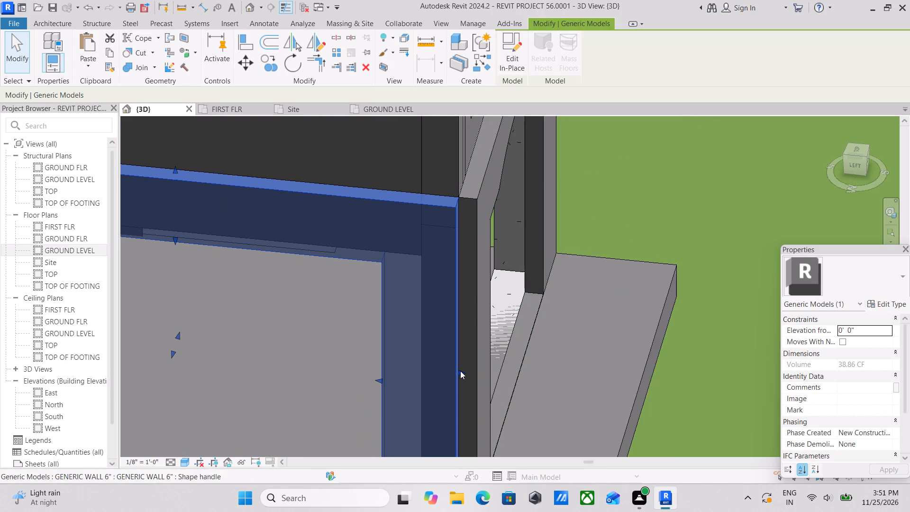
{"action": "left_click_drag", "start_coordinate": [460, 371], "coordinate": [476, 370]}
{"action": "scroll", "coordinate": [475, 371], "scroll_direction": "down", "scroll_amount": 2}
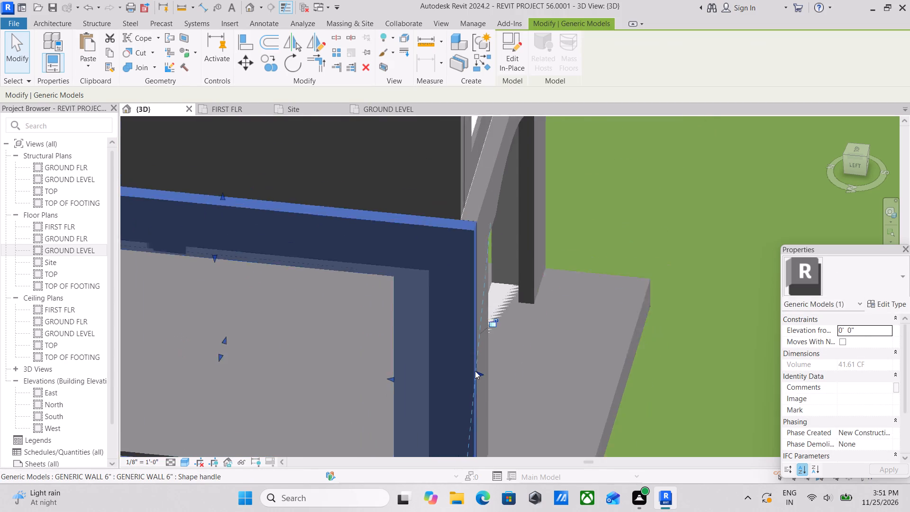
{"action": "scroll", "coordinate": [475, 371], "scroll_direction": "down", "scroll_amount": 1}
{"action": "key", "text": "Escape"}
Examine the porch from the front and right side, including the underside of the front frame's arch.
{"action": "scroll", "coordinate": [495, 349], "scroll_direction": "down", "scroll_amount": 2}
{"action": "middle_click_drag", "start_coordinate": [495, 349], "coordinate": [324, 303], "text": "shift"}
{"action": "scroll", "coordinate": [323, 302], "scroll_direction": "down", "scroll_amount": 2}
{"action": "middle_click_drag", "start_coordinate": [323, 302], "coordinate": [631, 224]}
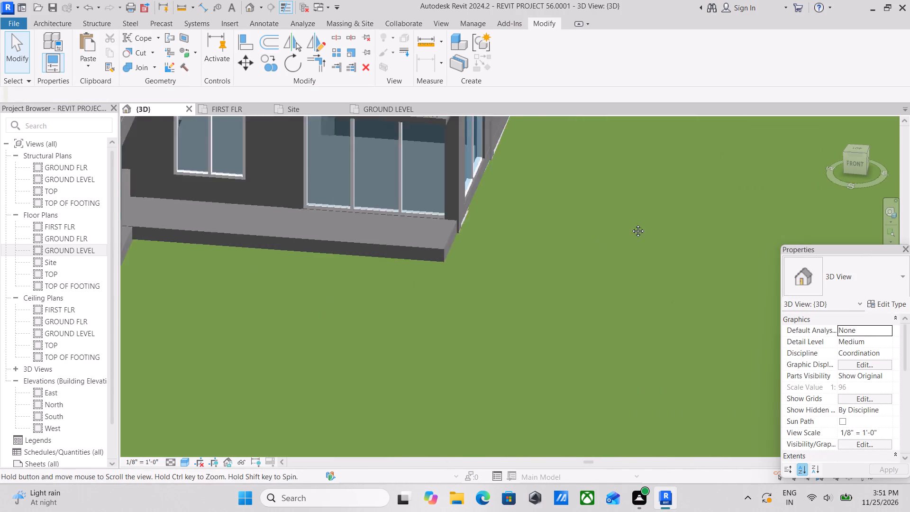
{"action": "middle_click_drag", "start_coordinate": [631, 224], "coordinate": [647, 218]}
{"action": "middle_click_drag", "start_coordinate": [318, 291], "coordinate": [616, 278]}
{"action": "scroll", "coordinate": [616, 278], "scroll_direction": "down", "scroll_amount": 1}
{"action": "middle_click_drag", "start_coordinate": [393, 264], "coordinate": [525, 381]}
{"action": "middle_click_drag", "start_coordinate": [528, 373], "coordinate": [494, 312], "text": "shift"}
{"action": "middle_click_drag", "start_coordinate": [494, 310], "coordinate": [508, 333]}
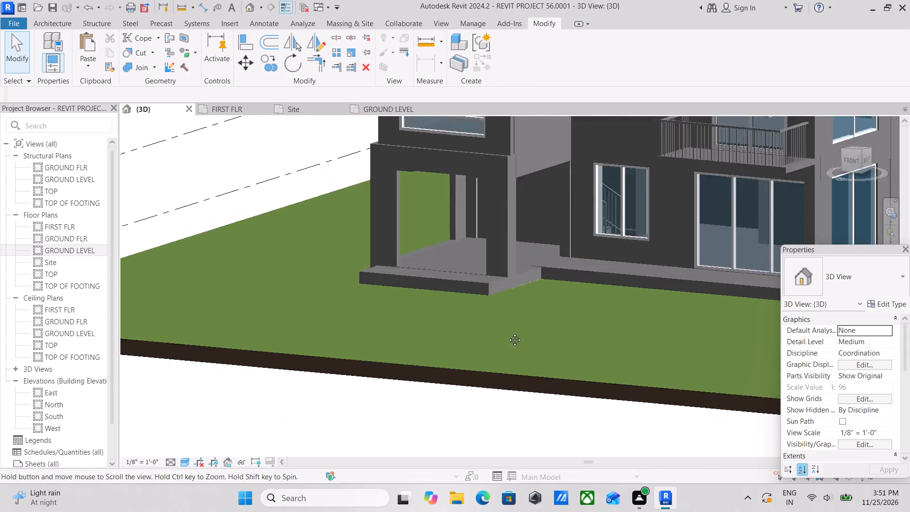
{"action": "middle_click_drag", "start_coordinate": [508, 333], "coordinate": [510, 335]}
{"action": "middle_click_drag", "start_coordinate": [512, 333], "coordinate": [577, 402]}
{"action": "middle_click_drag", "start_coordinate": [552, 326], "coordinate": [584, 390]}
{"action": "scroll", "coordinate": [541, 311], "scroll_direction": "up", "scroll_amount": 7}
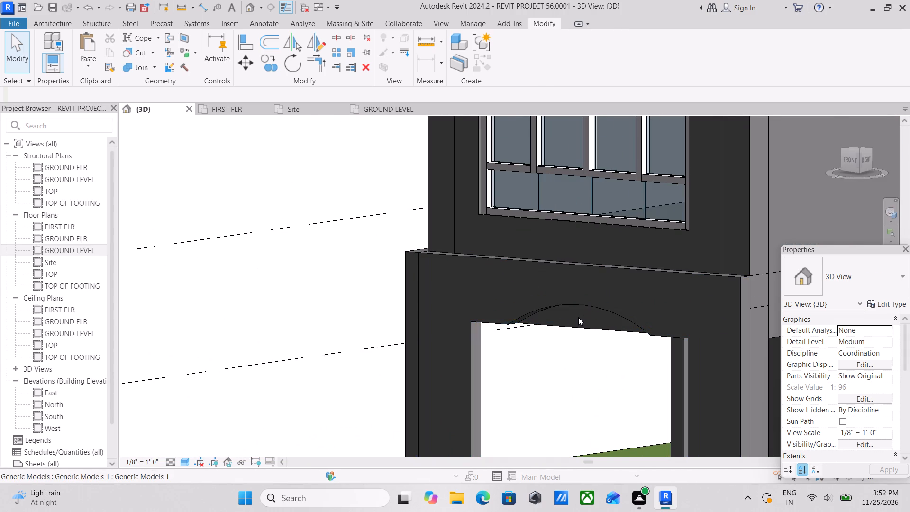
{"action": "left_click", "coordinate": [573, 305]}
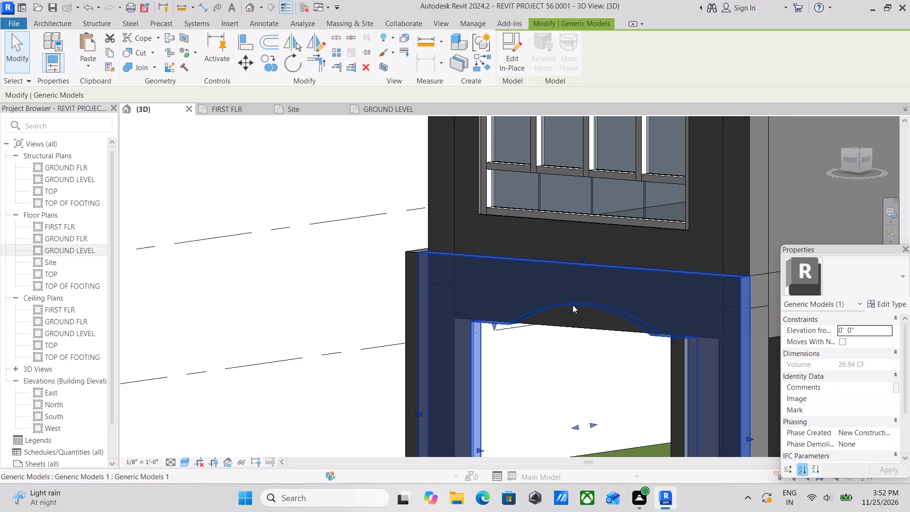
{"action": "scroll", "coordinate": [573, 305], "scroll_direction": "down", "scroll_amount": 2}
{"action": "key", "text": "Escape"}
{"action": "scroll", "coordinate": [558, 366], "scroll_direction": "down", "scroll_amount": 2}
{"action": "middle_click_drag", "start_coordinate": [558, 366], "coordinate": [495, 257]}
{"action": "scroll", "coordinate": [478, 297], "scroll_direction": "down", "scroll_amount": 2}
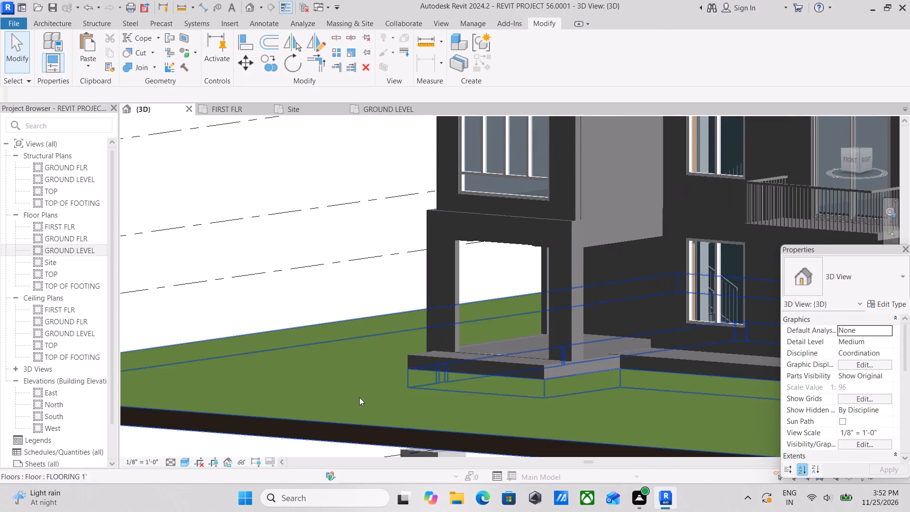
Set the 3D view's visual style to Realistic.
{"action": "left_click", "coordinate": [183, 461]}
{"action": "left_click", "coordinate": [207, 447]}
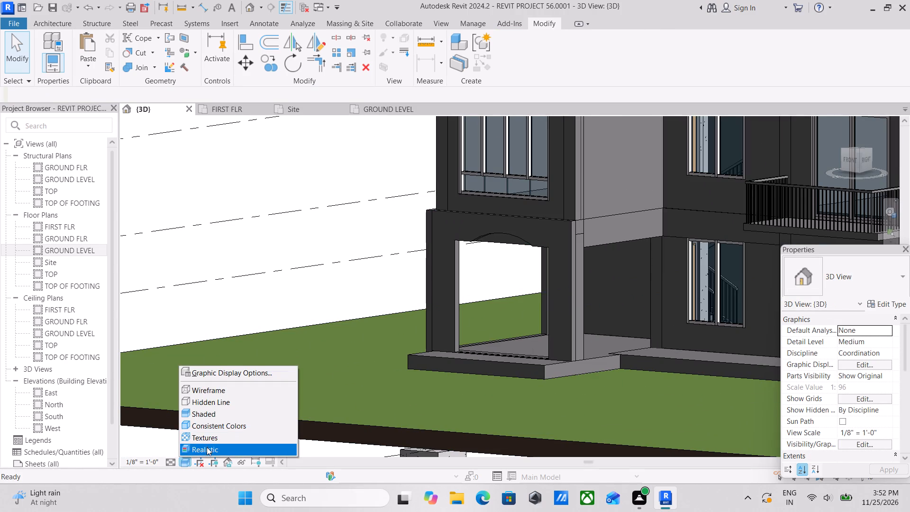
Examine the house exterior and the beige side and front porch frames with their realistic materials.
{"action": "scroll", "coordinate": [513, 304], "scroll_direction": "up", "scroll_amount": 1}
{"action": "scroll", "coordinate": [516, 316], "scroll_direction": "down", "scroll_amount": 4}
{"action": "middle_click_drag", "start_coordinate": [527, 328], "coordinate": [542, 344], "text": "shift"}
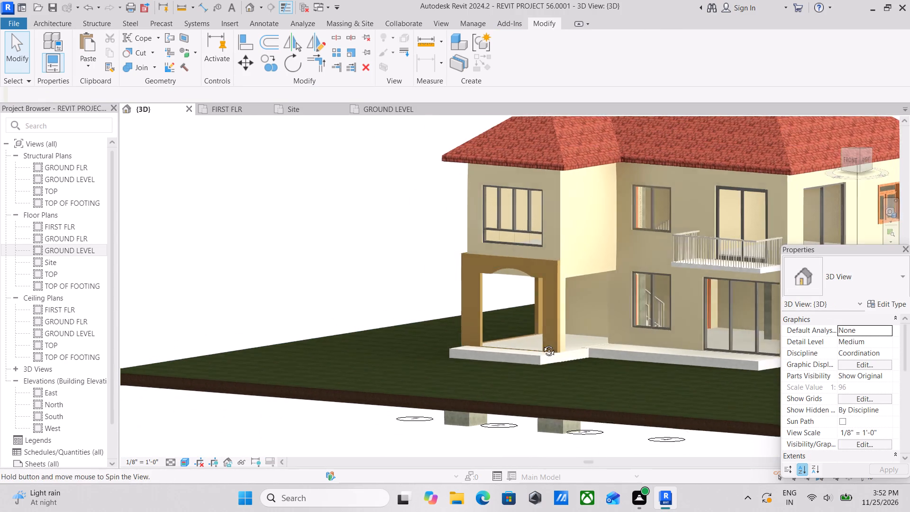
{"action": "middle_click_drag", "start_coordinate": [542, 344], "coordinate": [555, 360], "text": "shift"}
{"action": "scroll", "coordinate": [555, 360], "scroll_direction": "up", "scroll_amount": 1}
{"action": "middle_click_drag", "start_coordinate": [556, 361], "coordinate": [595, 382], "text": "shift"}
{"action": "middle_click_drag", "start_coordinate": [595, 382], "coordinate": [432, 327]}
{"action": "middle_click_drag", "start_coordinate": [513, 340], "coordinate": [574, 341], "text": "shift"}
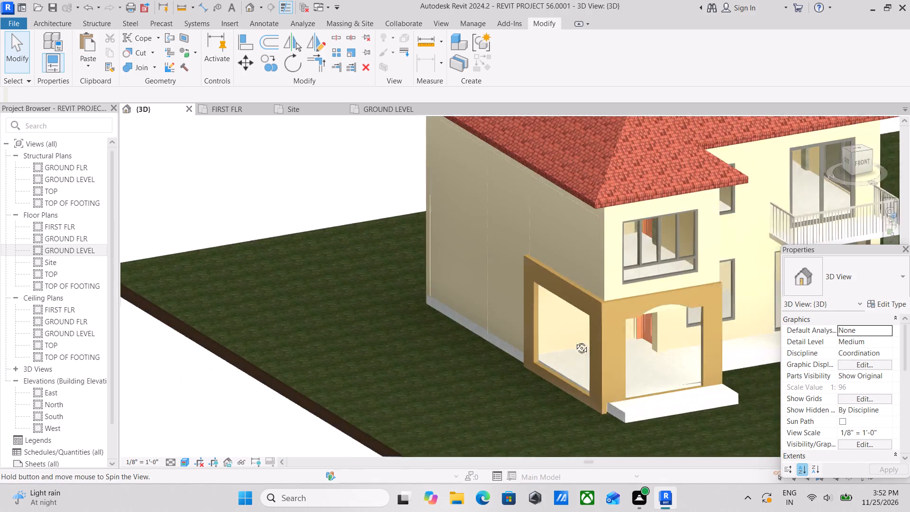
{"action": "middle_click_drag", "start_coordinate": [574, 341], "coordinate": [581, 339], "text": "shift"}
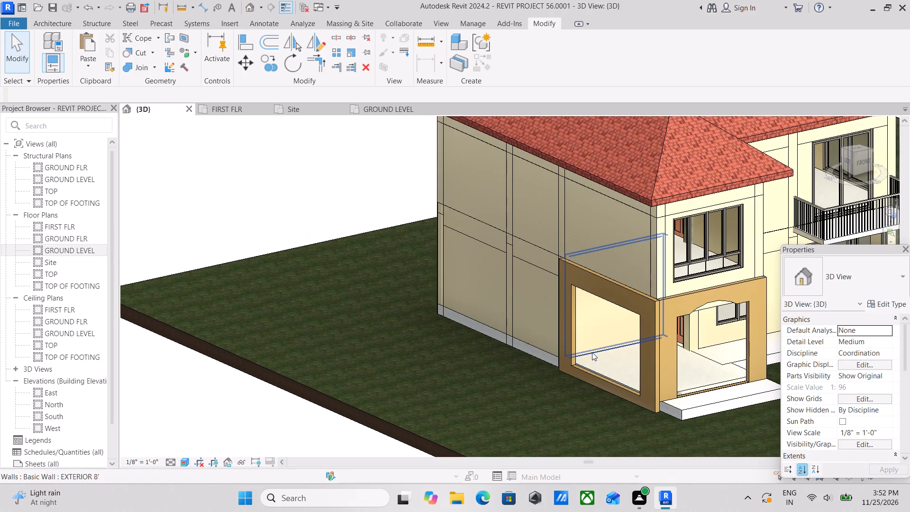
{"action": "scroll", "coordinate": [592, 361], "scroll_direction": "up", "scroll_amount": 3}
{"action": "middle_click_drag", "start_coordinate": [574, 374], "coordinate": [521, 347]}
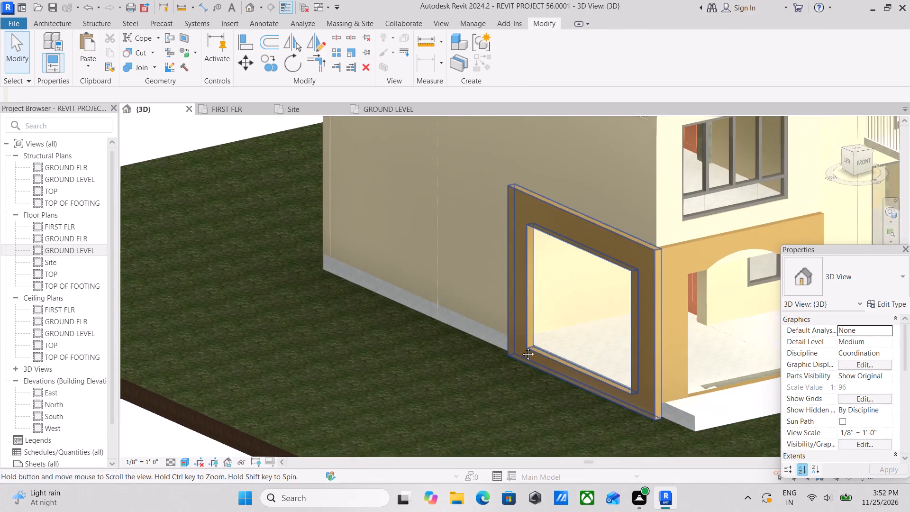
{"action": "middle_click_drag", "start_coordinate": [521, 347], "coordinate": [515, 344]}
{"action": "scroll", "coordinate": [560, 361], "scroll_direction": "up", "scroll_amount": 1}
{"action": "middle_click_drag", "start_coordinate": [560, 361], "coordinate": [516, 356]}
{"action": "middle_click_drag", "start_coordinate": [582, 347], "coordinate": [537, 340], "text": "shift"}
{"action": "scroll", "coordinate": [467, 351], "scroll_direction": "down", "scroll_amount": 1}
{"action": "middle_click_drag", "start_coordinate": [466, 351], "coordinate": [462, 349]}
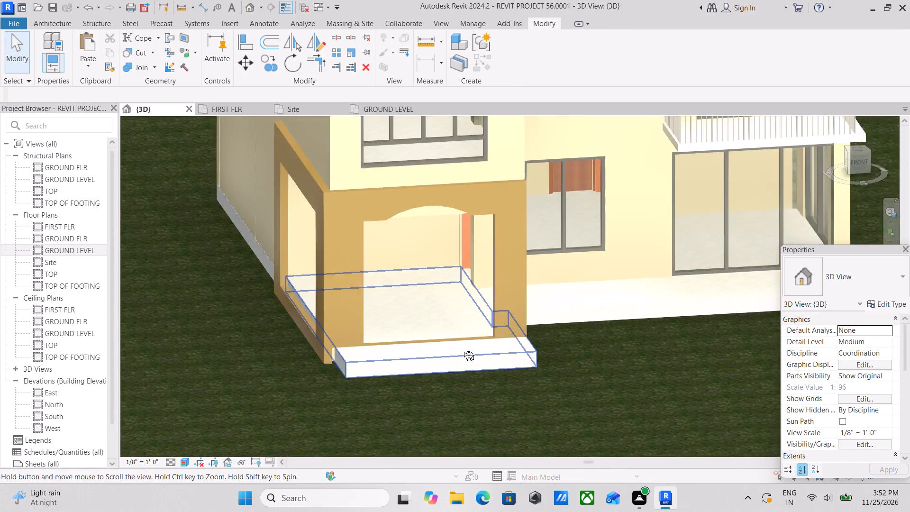
{"action": "middle_click_drag", "start_coordinate": [462, 349], "coordinate": [438, 344]}
Examine the front frame's sill above the entrance step and the porch corner from the front.
{"action": "scroll", "coordinate": [309, 306], "scroll_direction": "up", "scroll_amount": 3}
{"action": "scroll", "coordinate": [239, 310], "scroll_direction": "up", "scroll_amount": 4}
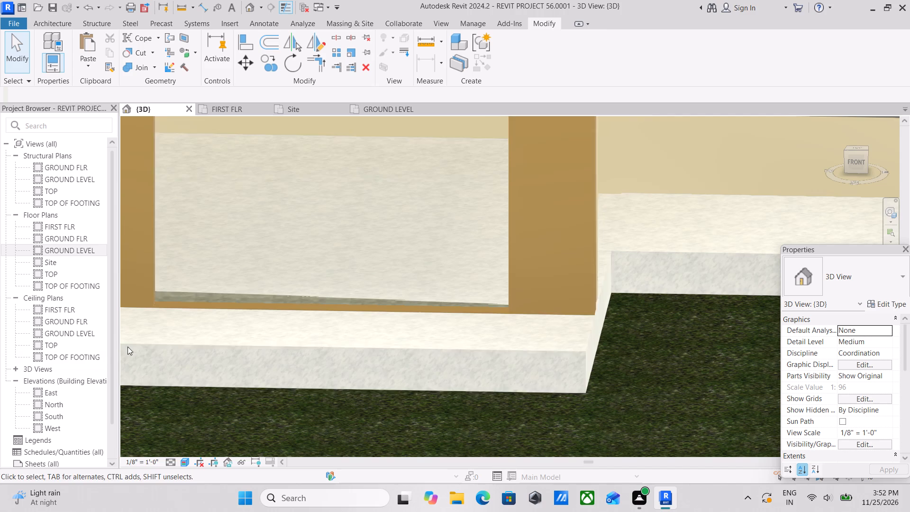
{"action": "scroll", "coordinate": [400, 313], "scroll_direction": "down", "scroll_amount": 4}
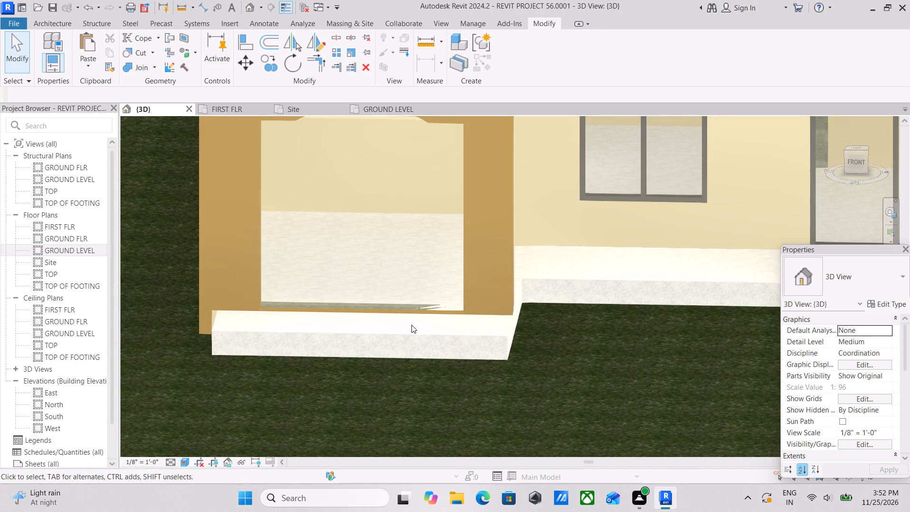
{"action": "scroll", "coordinate": [411, 325], "scroll_direction": "down", "scroll_amount": 6}
{"action": "middle_click_drag", "start_coordinate": [454, 297], "coordinate": [489, 315], "text": "shift"}
{"action": "middle_click_drag", "start_coordinate": [522, 317], "coordinate": [503, 287], "text": "shift"}
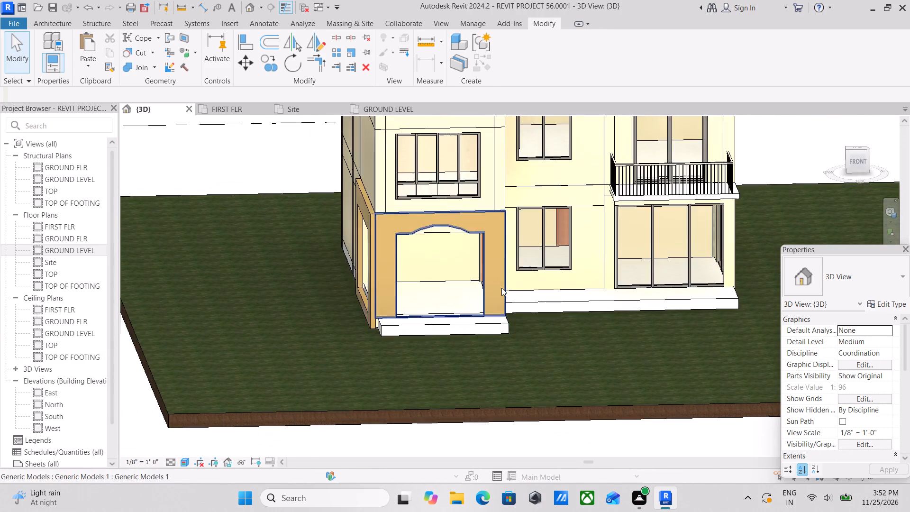
{"action": "scroll", "coordinate": [500, 288], "scroll_direction": "up", "scroll_amount": 1}
{"action": "scroll", "coordinate": [436, 238], "scroll_direction": "up", "scroll_amount": 3}
{"action": "middle_click_drag", "start_coordinate": [427, 259], "coordinate": [440, 217], "text": "shift"}
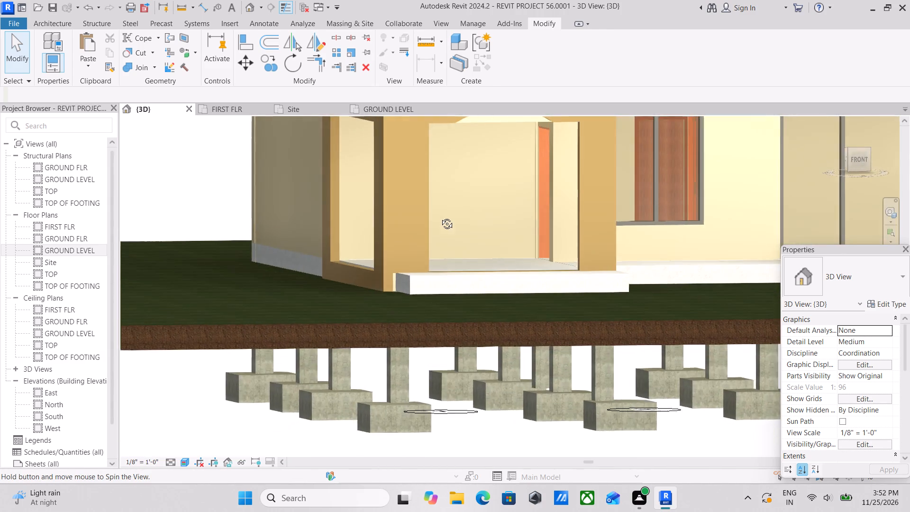
{"action": "middle_click_drag", "start_coordinate": [440, 217], "coordinate": [438, 280], "text": "shift"}
{"action": "middle_click_drag", "start_coordinate": [470, 262], "coordinate": [449, 293]}
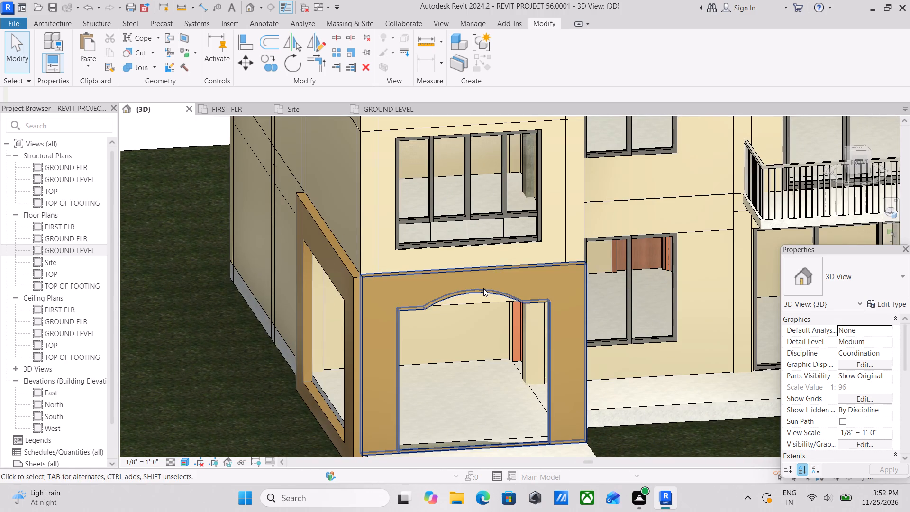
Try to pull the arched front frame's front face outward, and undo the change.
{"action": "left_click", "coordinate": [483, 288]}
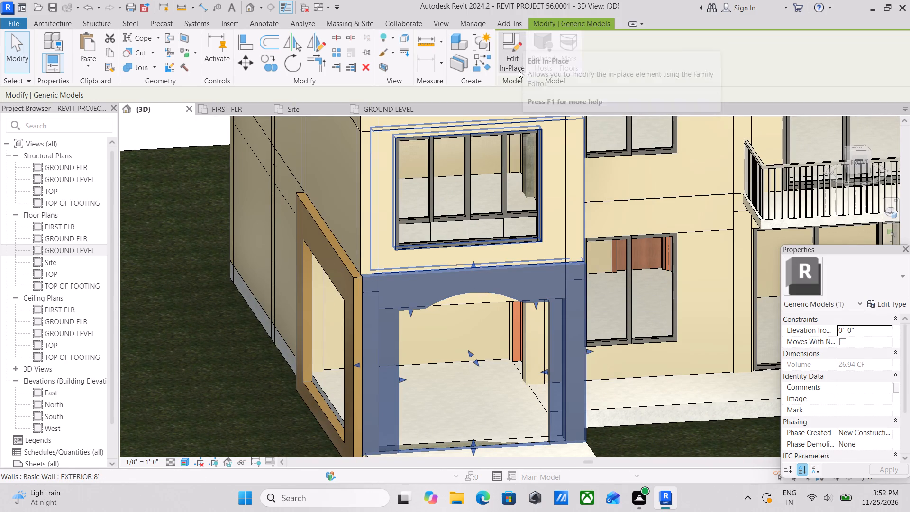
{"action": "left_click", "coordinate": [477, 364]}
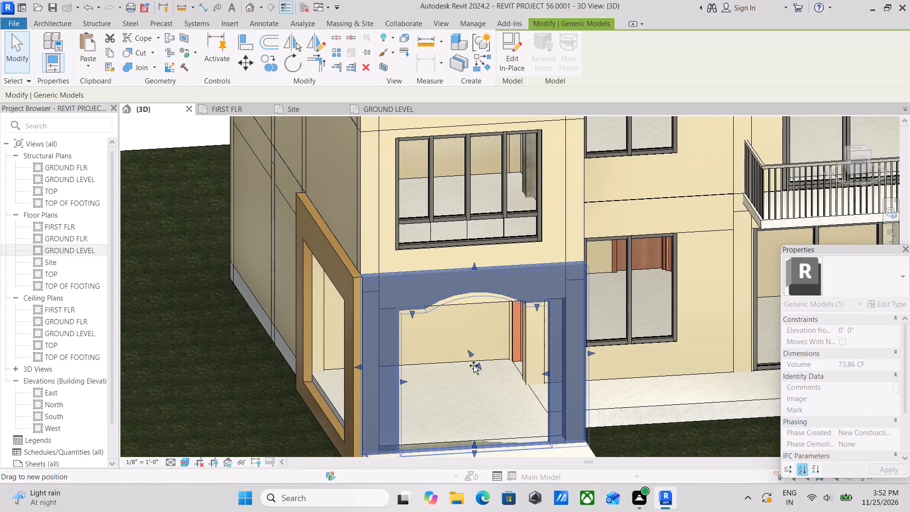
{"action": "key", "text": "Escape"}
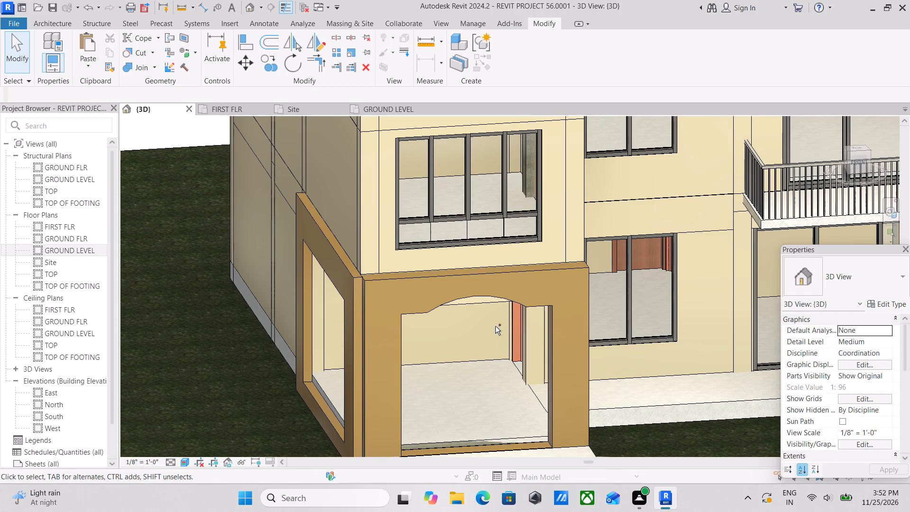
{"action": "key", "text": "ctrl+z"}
Open the arched front porch frame for in-place editing and edit its extrusion sketch.
{"action": "left_click", "coordinate": [458, 270]}
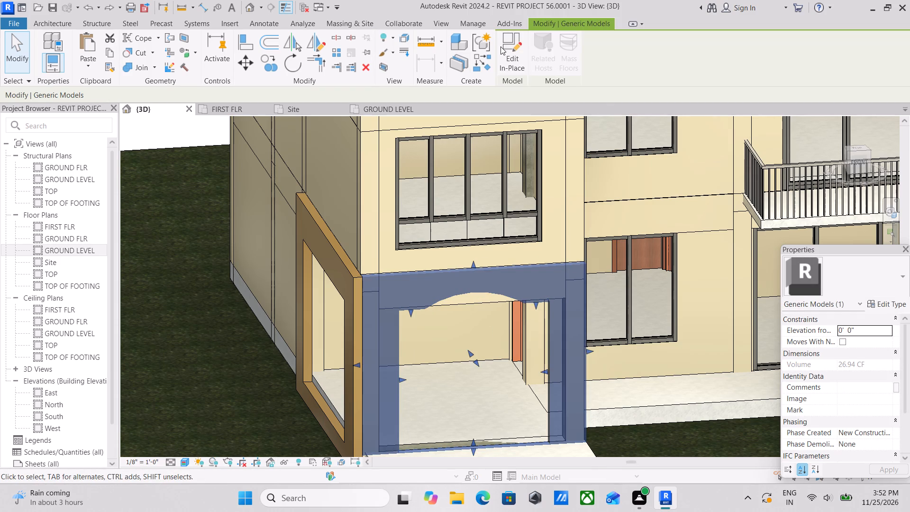
{"action": "left_click", "coordinate": [512, 50]}
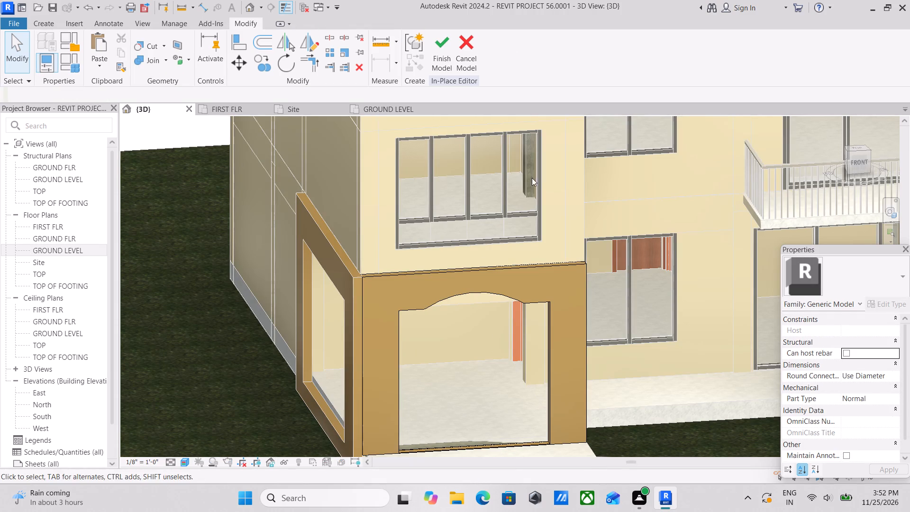
{"action": "left_click", "coordinate": [583, 357]}
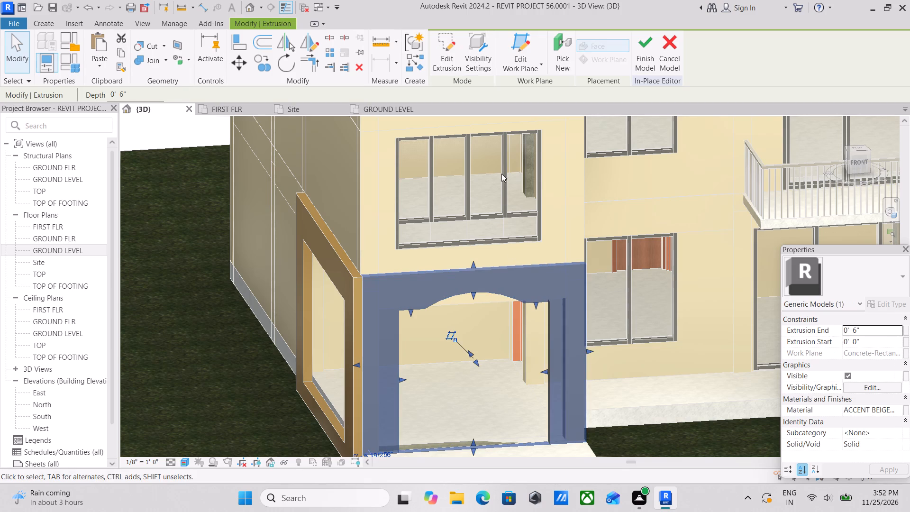
{"action": "key", "text": "Escape"}
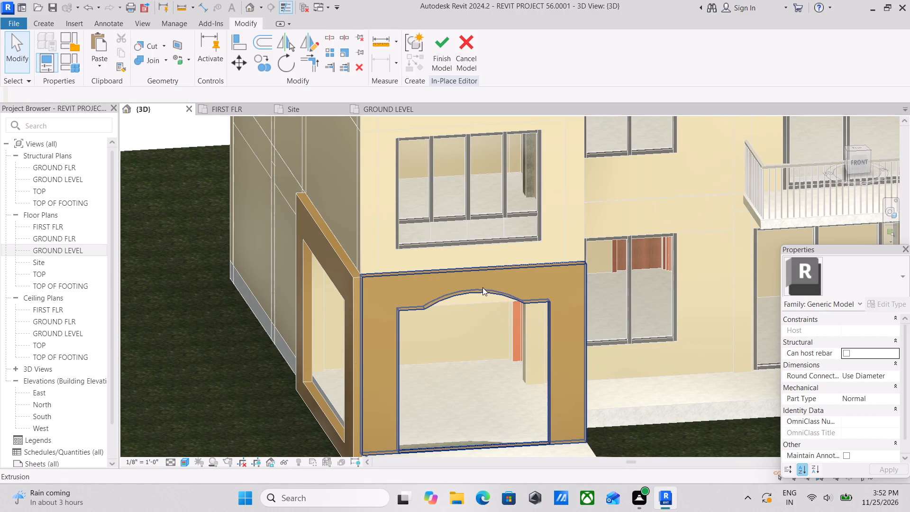
{"action": "left_click", "coordinate": [473, 289]}
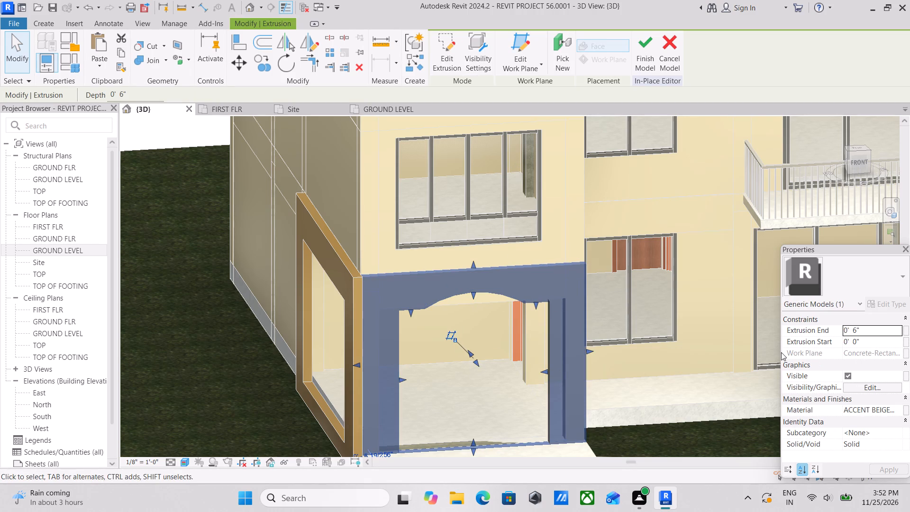
{"action": "scroll", "coordinate": [851, 390], "scroll_direction": "down", "scroll_amount": 1}
{"action": "left_click", "coordinate": [448, 59]}
Shorten both vertical jamb lines of the arched opening from their upper ends to about 6'-8" long.
{"action": "middle_click_drag", "start_coordinate": [482, 315], "coordinate": [480, 259]}
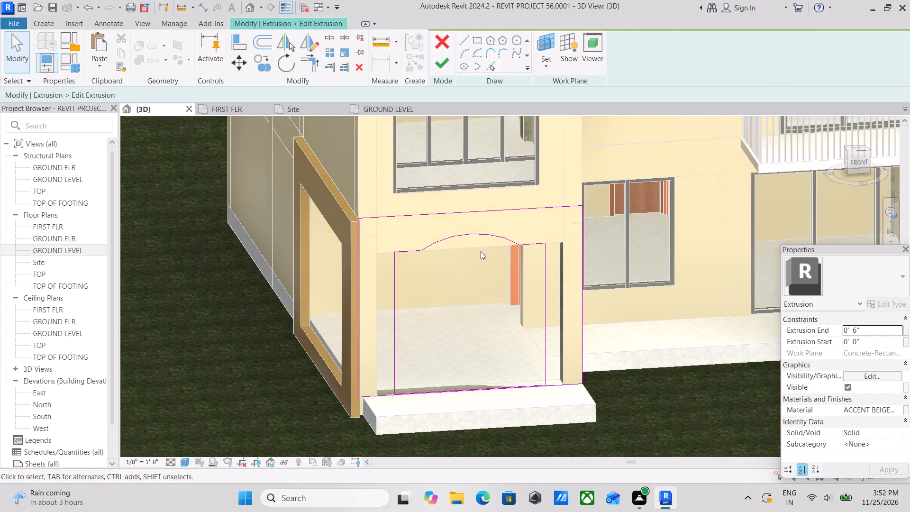
{"action": "scroll", "coordinate": [548, 259], "scroll_direction": "up", "scroll_amount": 2}
{"action": "left_click", "coordinate": [546, 262]}
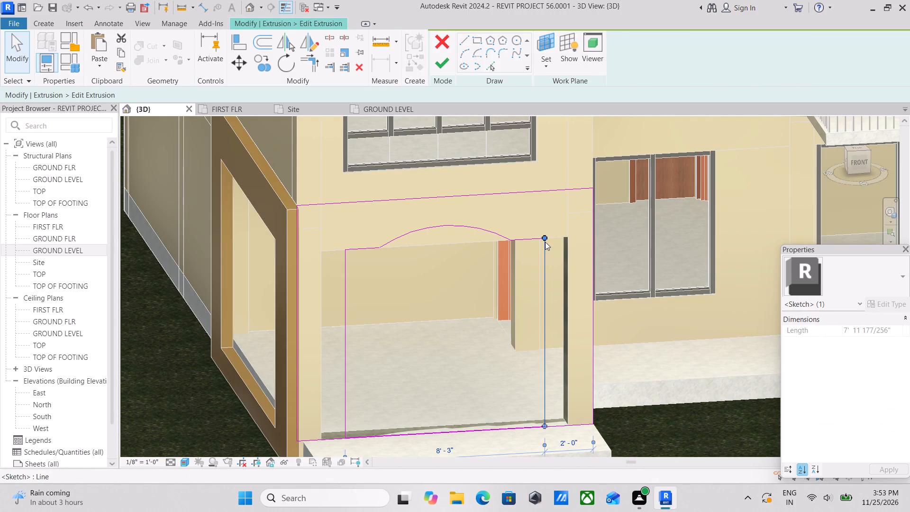
{"action": "left_click", "coordinate": [545, 240]}
{"action": "left_click_drag", "start_coordinate": [545, 240], "coordinate": [545, 262]}
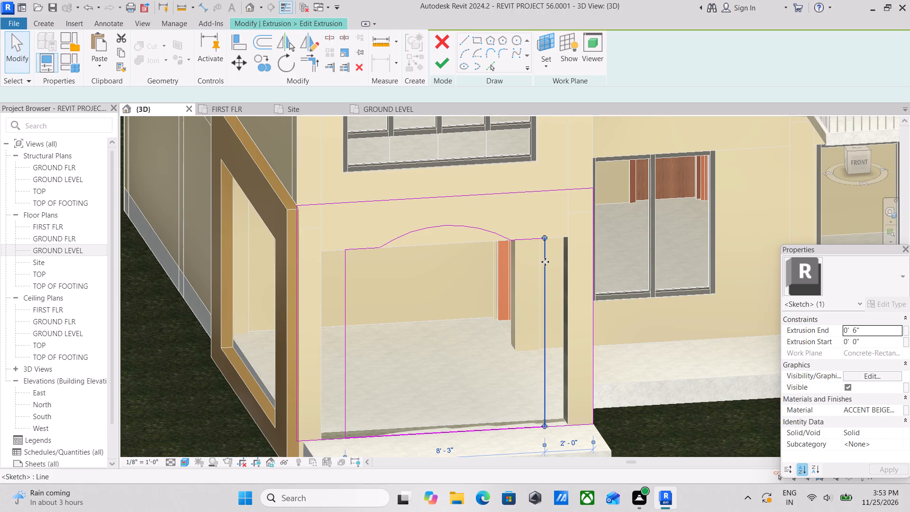
{"action": "scroll", "coordinate": [547, 263], "scroll_direction": "up", "scroll_amount": 2}
{"action": "key", "text": "Escape"}
{"action": "left_click", "coordinate": [540, 256]}
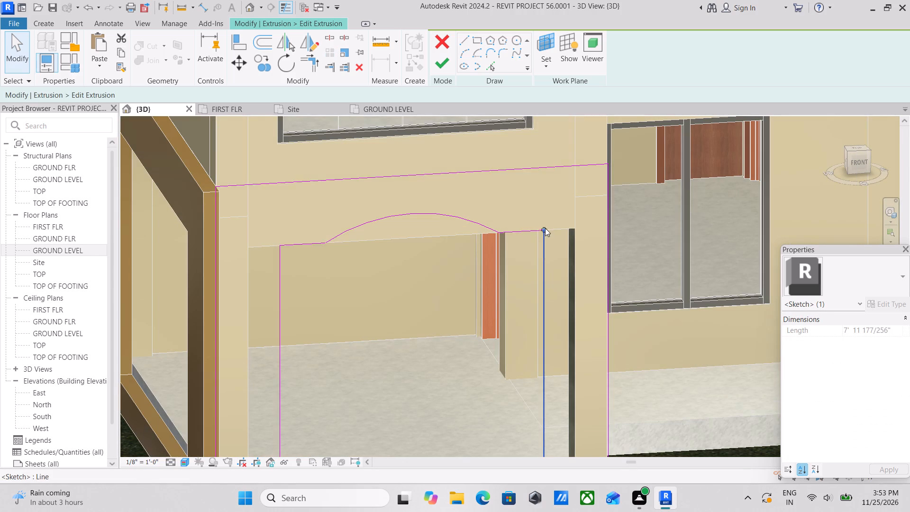
{"action": "left_click_drag", "start_coordinate": [545, 228], "coordinate": [547, 266]}
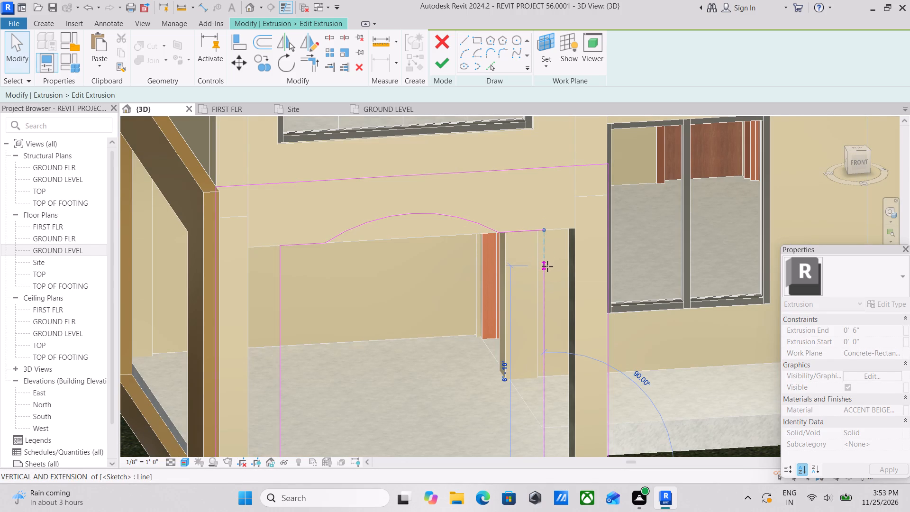
{"action": "left_click_drag", "start_coordinate": [547, 266], "coordinate": [547, 267]}
{"action": "key", "text": "Escape"}
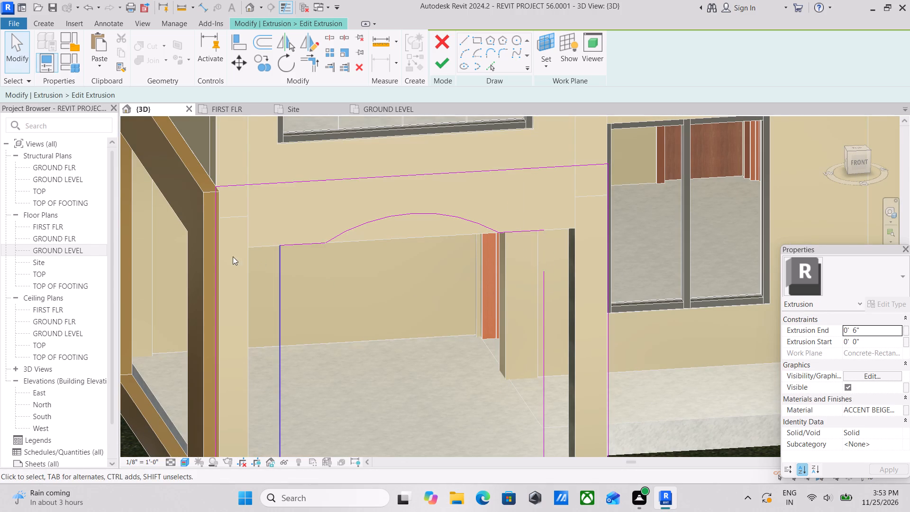
{"action": "left_click", "coordinate": [279, 266]}
{"action": "left_click_drag", "start_coordinate": [281, 245], "coordinate": [280, 252]}
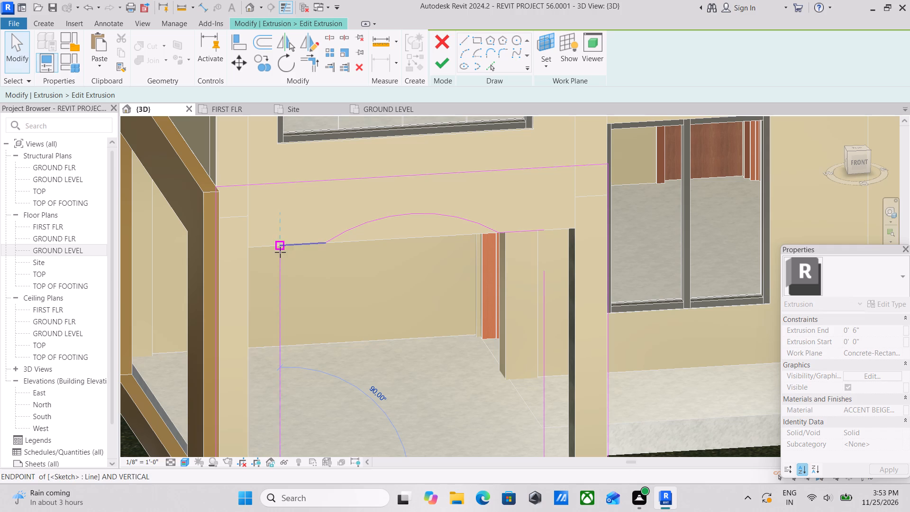
{"action": "left_click_drag", "start_coordinate": [280, 252], "coordinate": [287, 286]}
{"action": "key", "text": "Escape"}
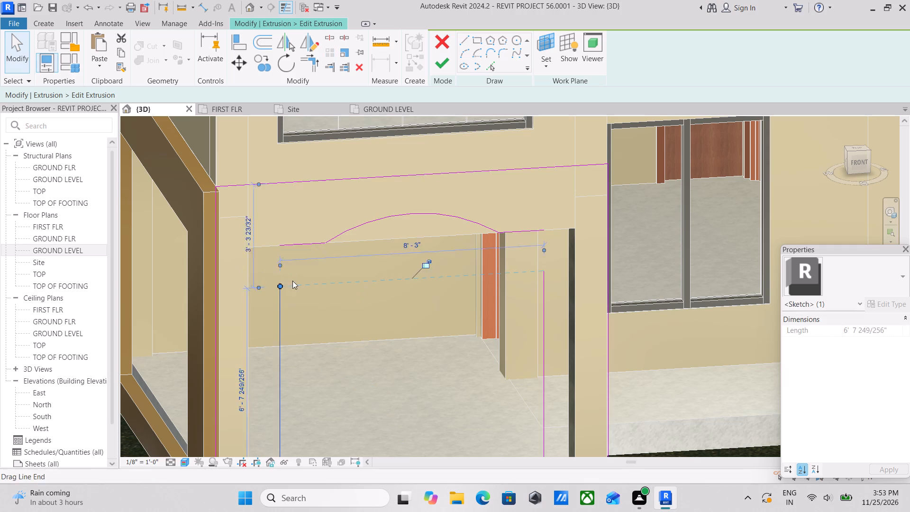
{"action": "key", "text": "Escape"}
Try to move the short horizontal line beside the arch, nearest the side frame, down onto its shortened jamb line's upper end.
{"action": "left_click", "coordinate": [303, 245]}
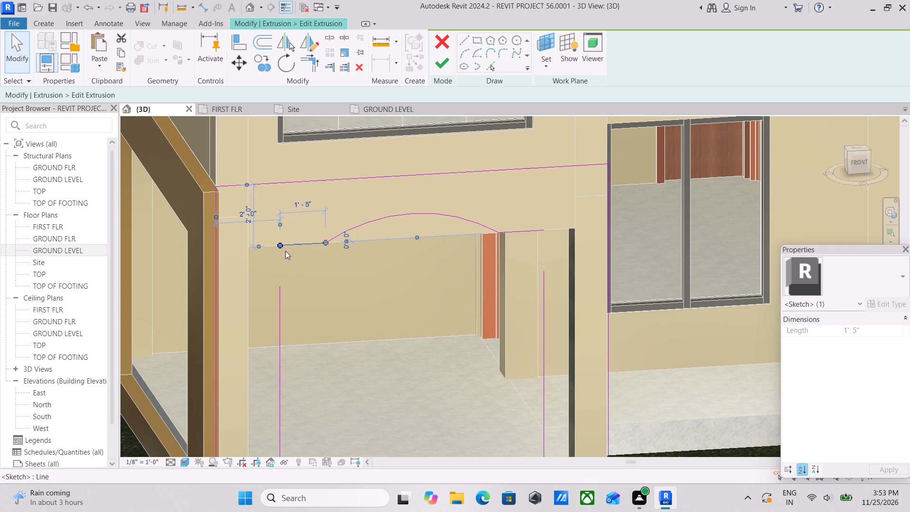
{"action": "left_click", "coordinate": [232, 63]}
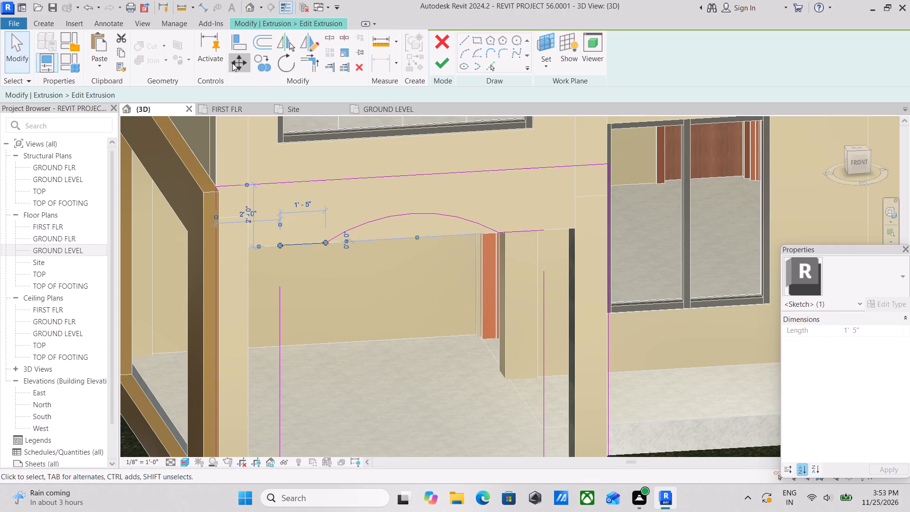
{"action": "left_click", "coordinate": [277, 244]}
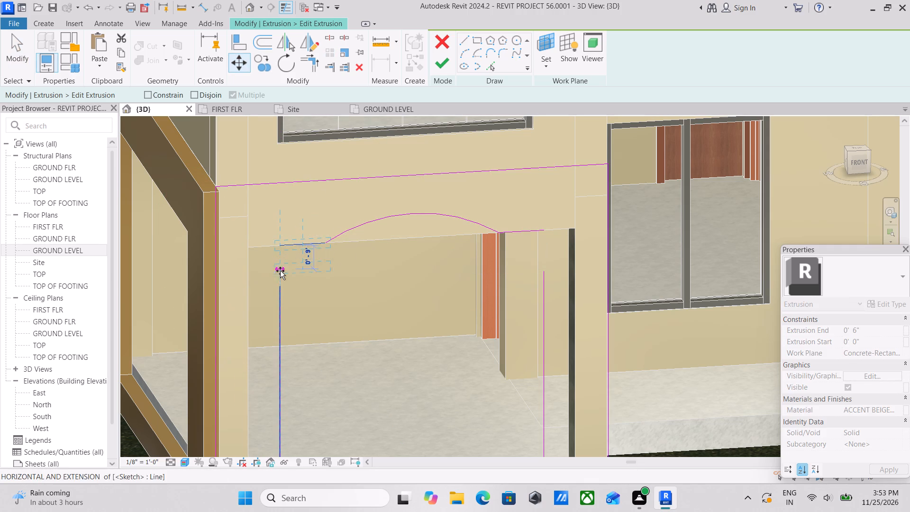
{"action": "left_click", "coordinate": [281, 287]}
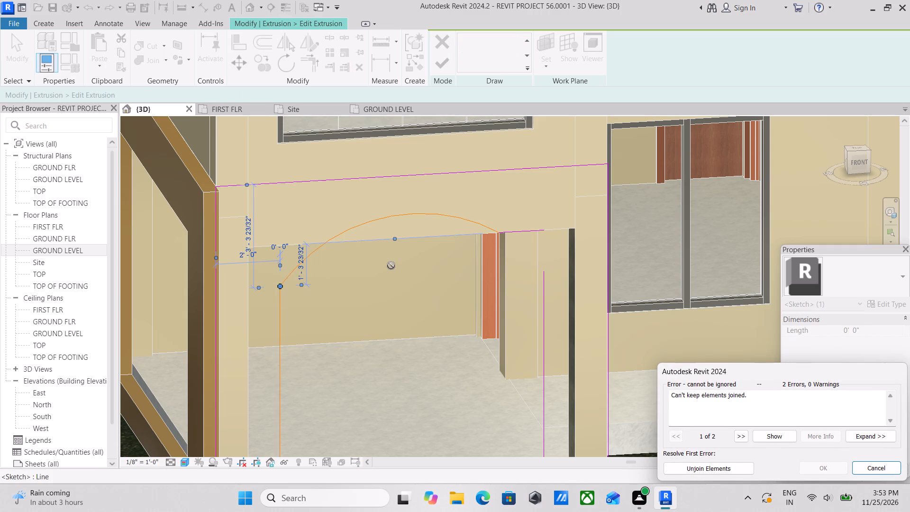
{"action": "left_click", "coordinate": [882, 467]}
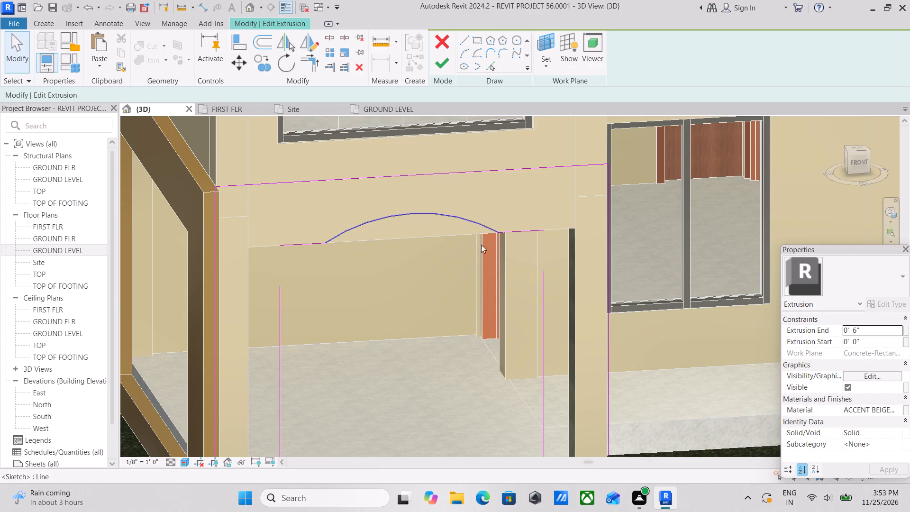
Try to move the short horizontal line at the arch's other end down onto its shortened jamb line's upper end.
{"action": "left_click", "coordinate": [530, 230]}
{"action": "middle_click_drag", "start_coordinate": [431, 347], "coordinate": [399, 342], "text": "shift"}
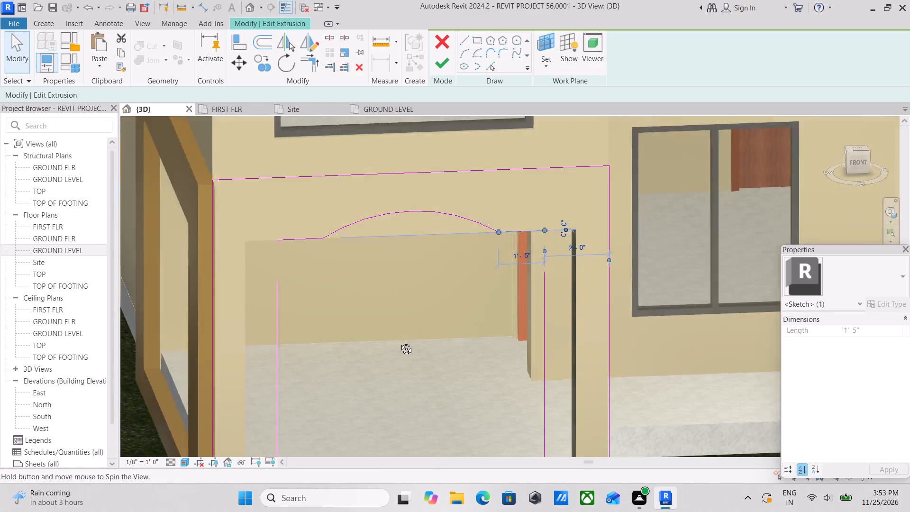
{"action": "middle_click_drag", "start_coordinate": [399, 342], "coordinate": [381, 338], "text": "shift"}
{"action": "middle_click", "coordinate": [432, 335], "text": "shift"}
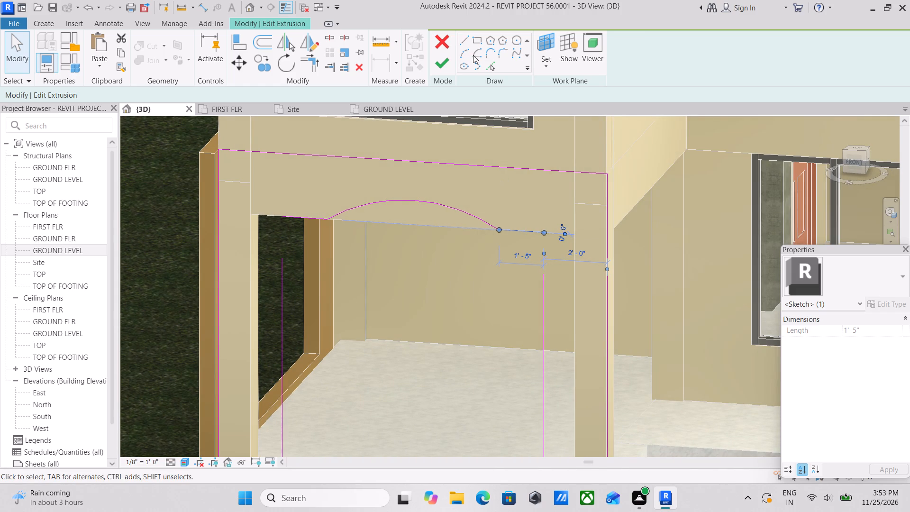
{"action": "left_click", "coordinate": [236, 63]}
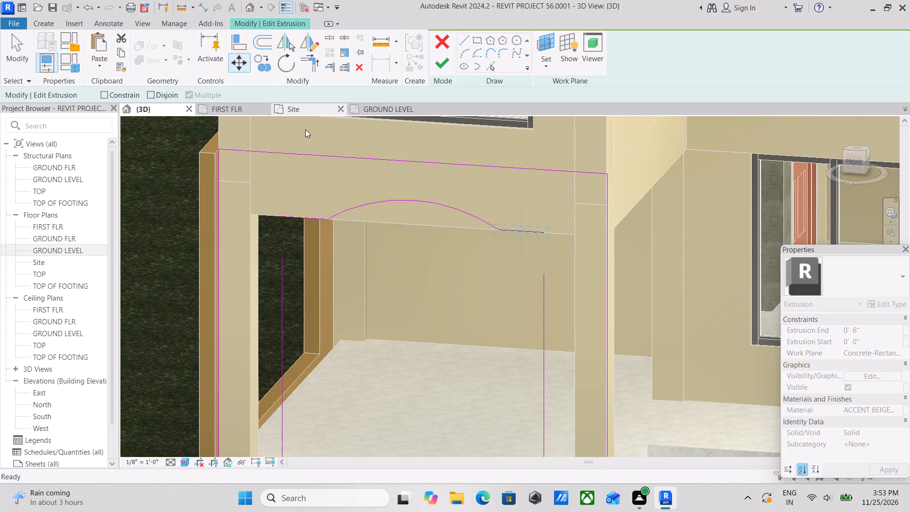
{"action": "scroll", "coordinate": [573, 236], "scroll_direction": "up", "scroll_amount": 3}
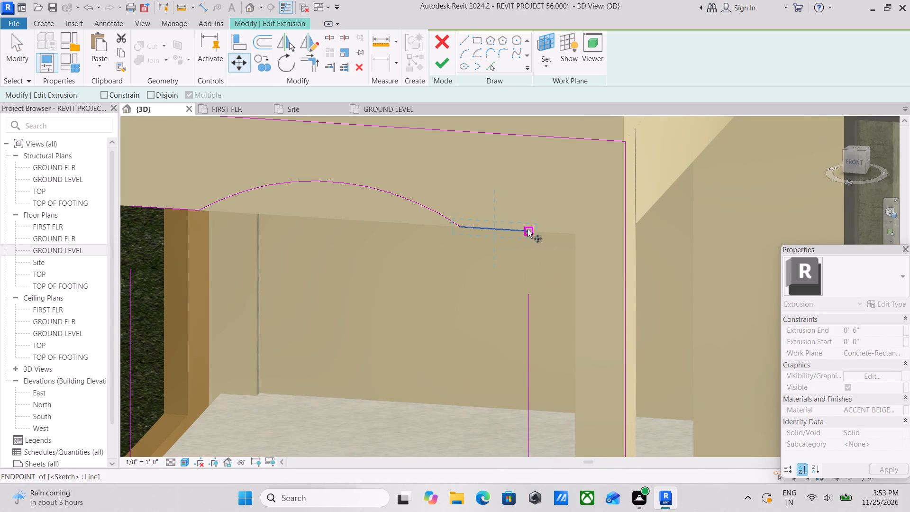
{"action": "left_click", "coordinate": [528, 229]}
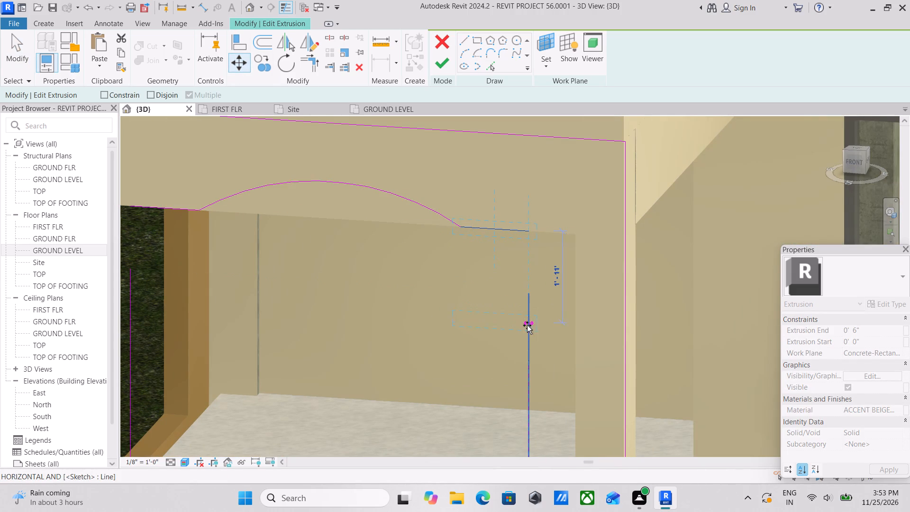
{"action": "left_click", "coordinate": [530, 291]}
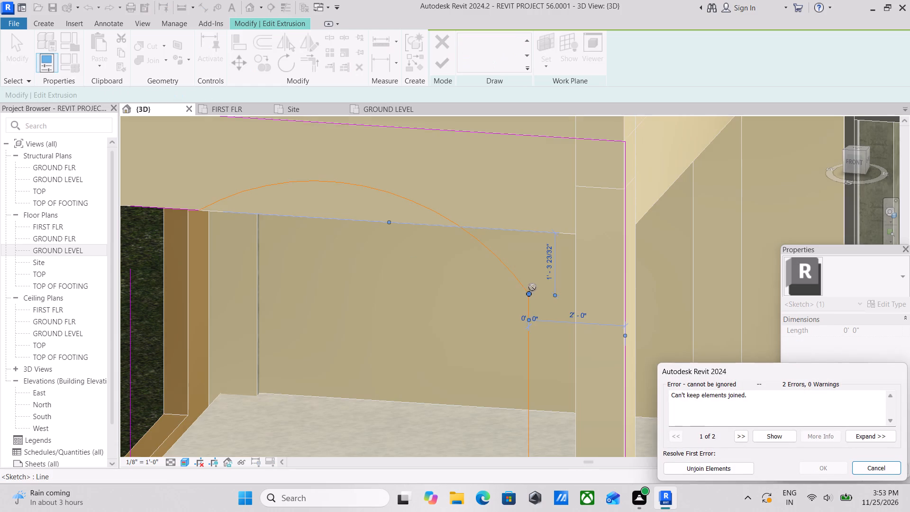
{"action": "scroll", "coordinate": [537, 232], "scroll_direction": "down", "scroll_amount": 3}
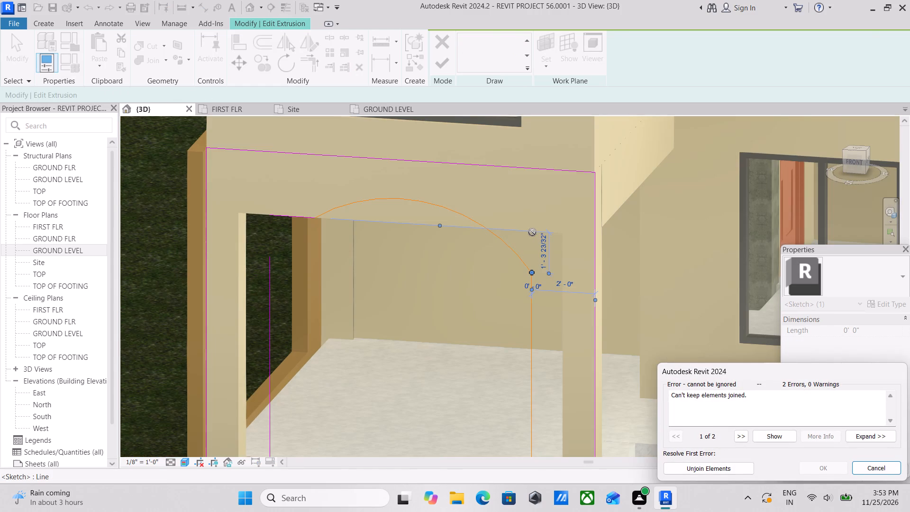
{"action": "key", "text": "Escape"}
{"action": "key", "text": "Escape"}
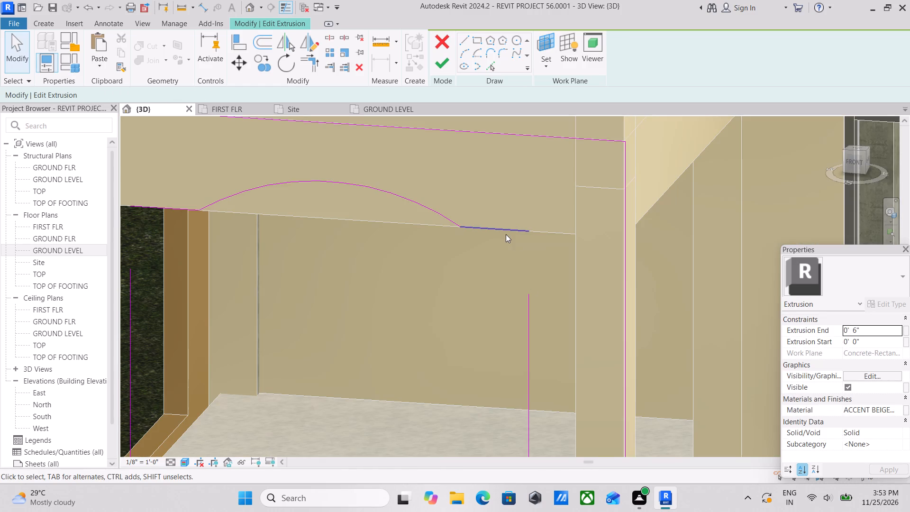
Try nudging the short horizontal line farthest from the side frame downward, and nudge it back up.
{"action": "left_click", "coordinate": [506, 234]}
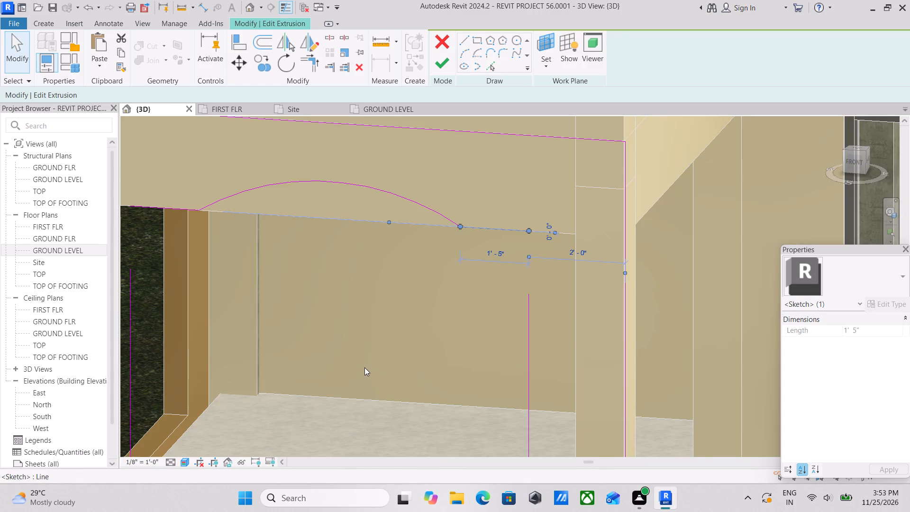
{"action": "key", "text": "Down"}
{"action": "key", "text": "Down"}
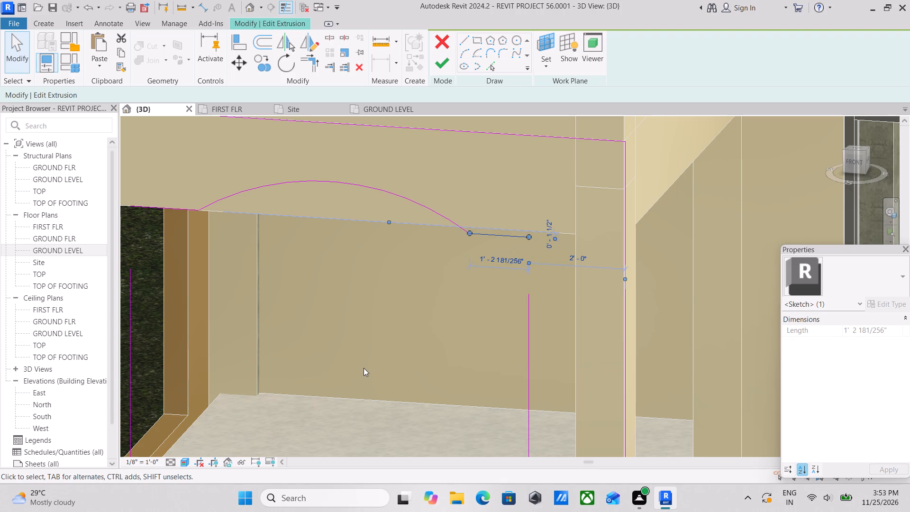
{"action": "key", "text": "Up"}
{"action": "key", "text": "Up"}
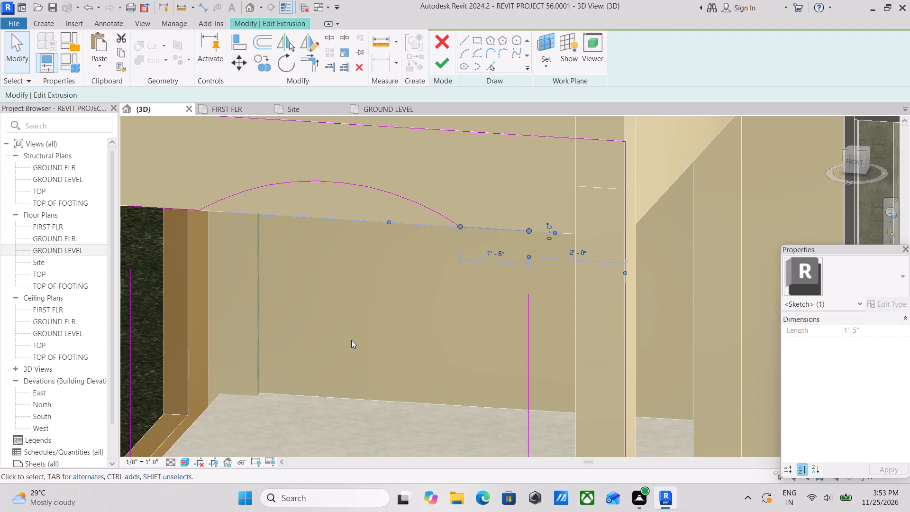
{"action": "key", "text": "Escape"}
Delete the arch and both short horizontal lines beside it from the front frame's extrusion sketch.
{"action": "left_click", "coordinate": [373, 192]}
{"action": "right_click", "coordinate": [373, 192]}
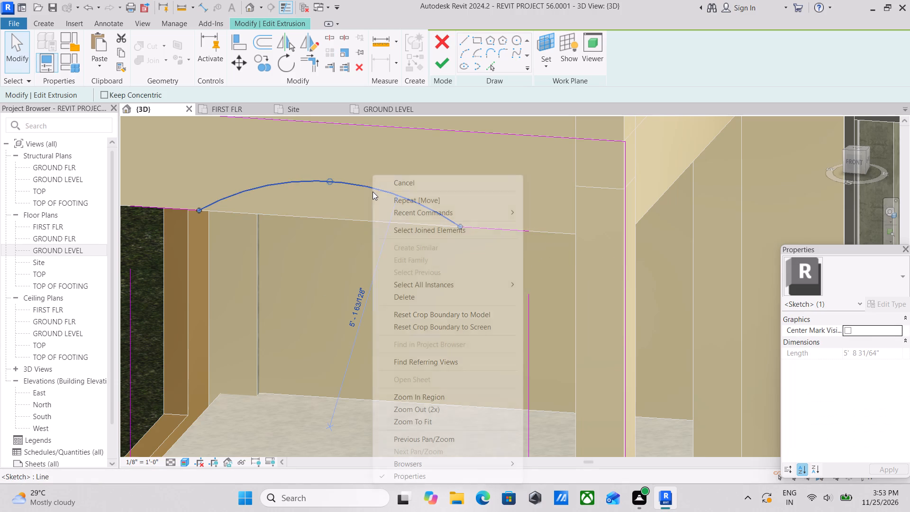
{"action": "left_click", "coordinate": [414, 298]}
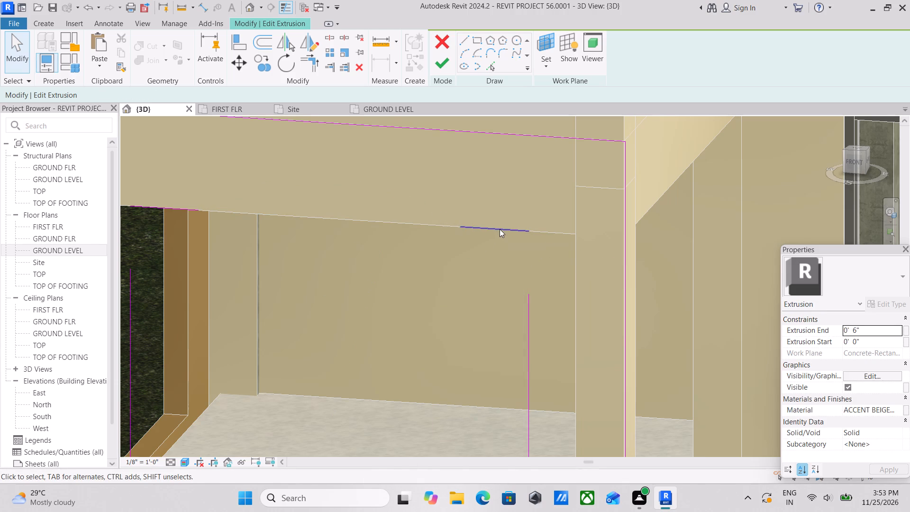
{"action": "left_click", "coordinate": [500, 229]}
{"action": "scroll", "coordinate": [500, 229], "scroll_direction": "down", "scroll_amount": 2}
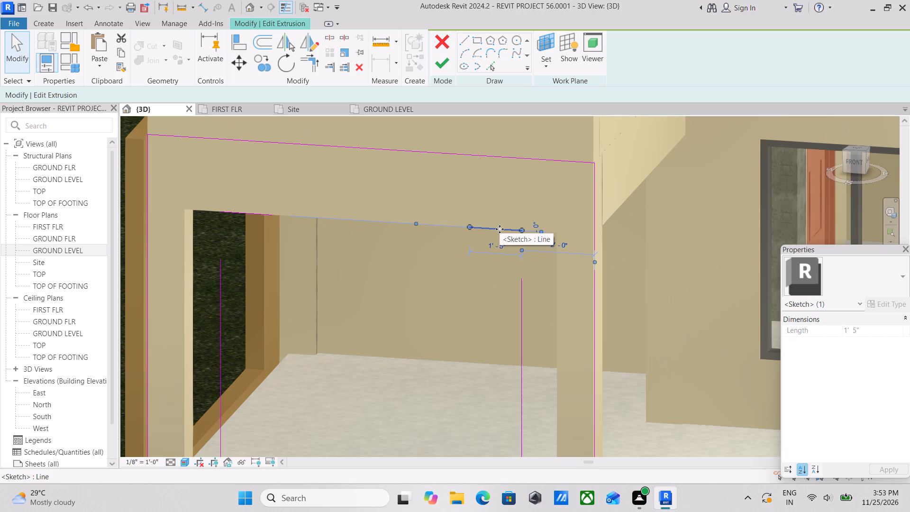
{"action": "right_click", "coordinate": [500, 229]}
{"action": "left_click", "coordinate": [529, 300]}
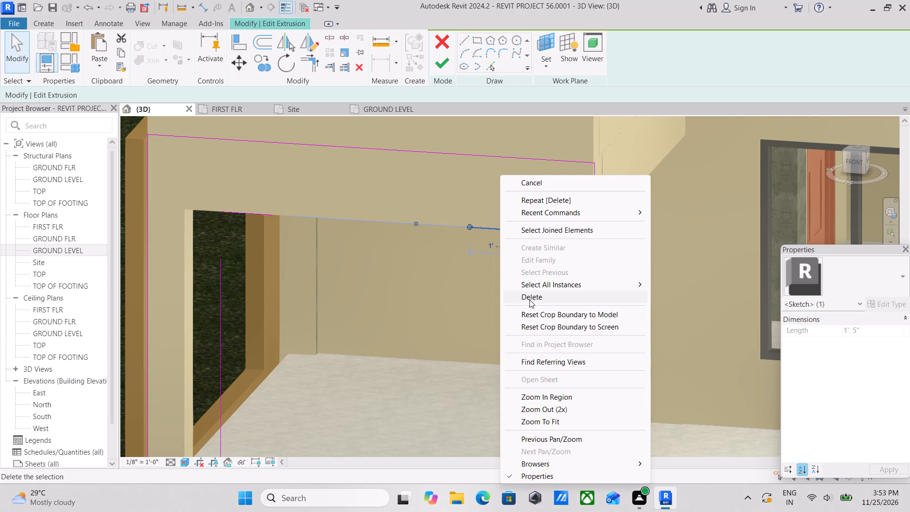
{"action": "left_click", "coordinate": [246, 214]}
{"action": "right_click", "coordinate": [246, 214]}
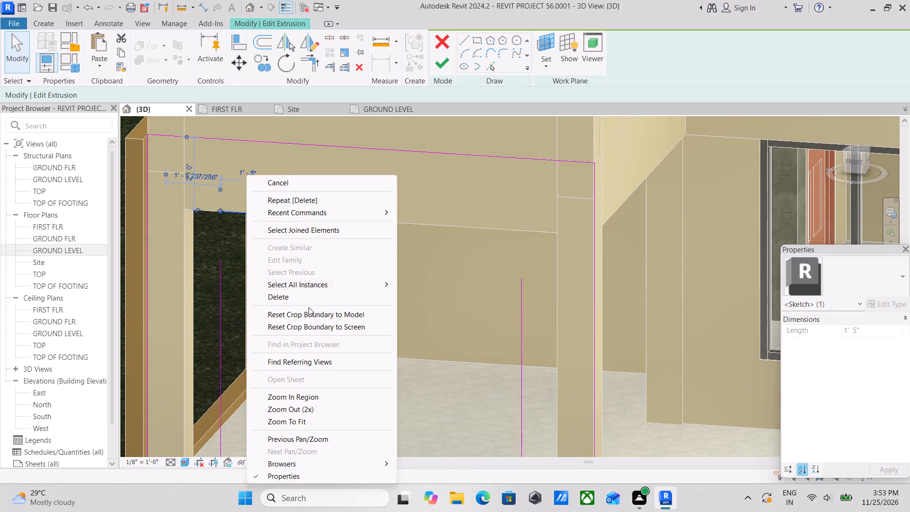
{"action": "left_click", "coordinate": [301, 293]}
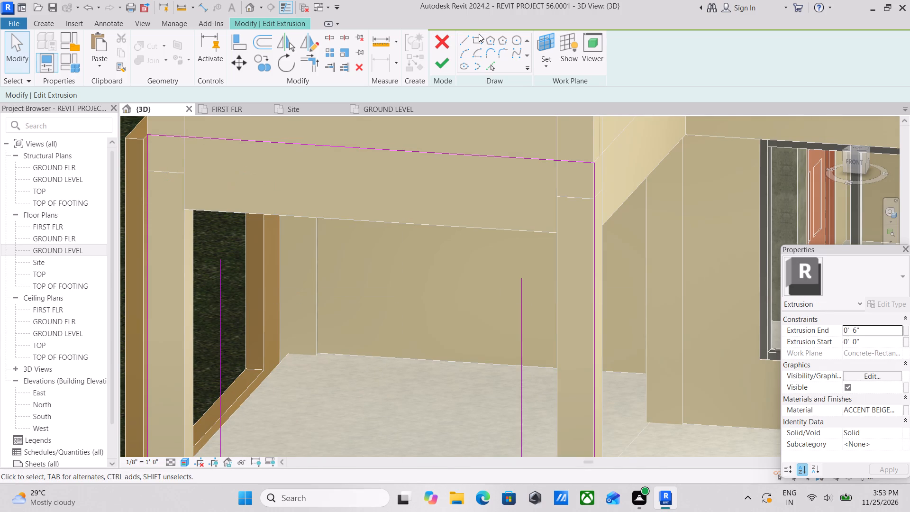
Draw a horizontal line about 1'-5" long inward from the upper end of each shortened jamb line.
{"action": "left_click", "coordinate": [466, 42]}
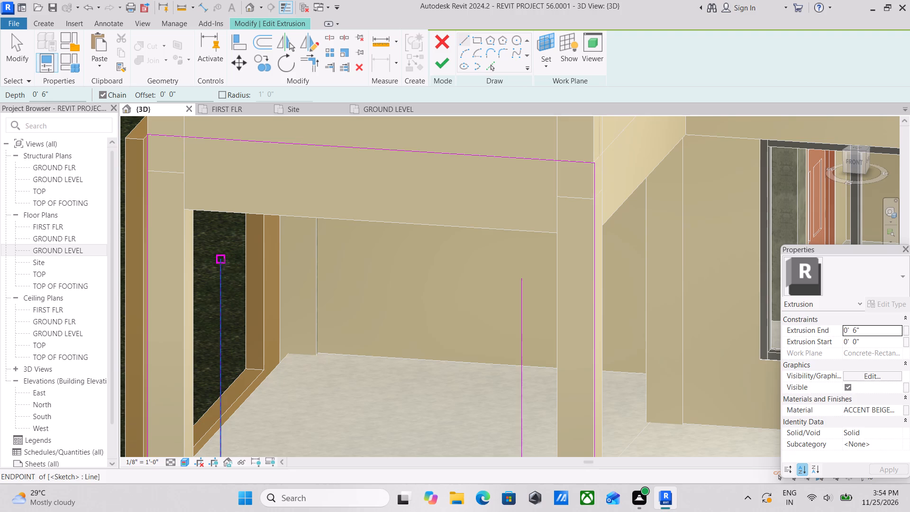
{"action": "left_click", "coordinate": [224, 264]}
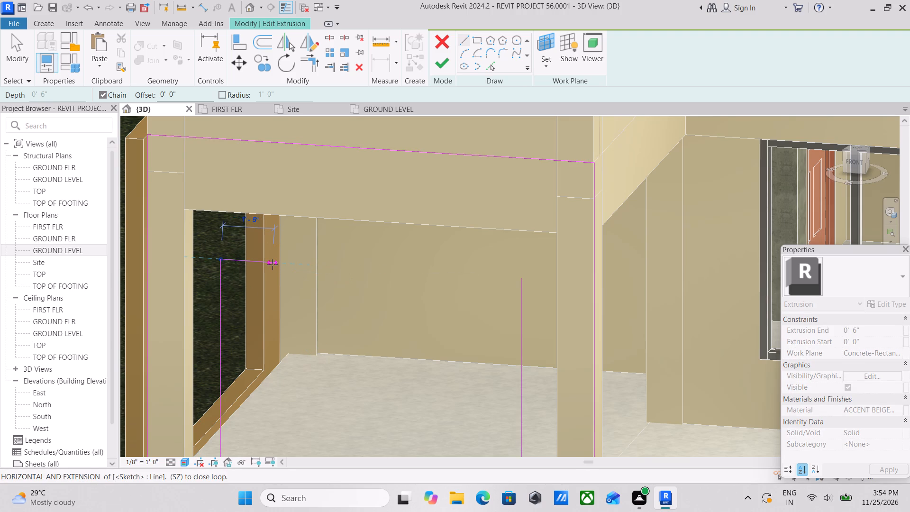
{"action": "left_click", "coordinate": [273, 264]}
{"action": "key", "text": "Escape"}
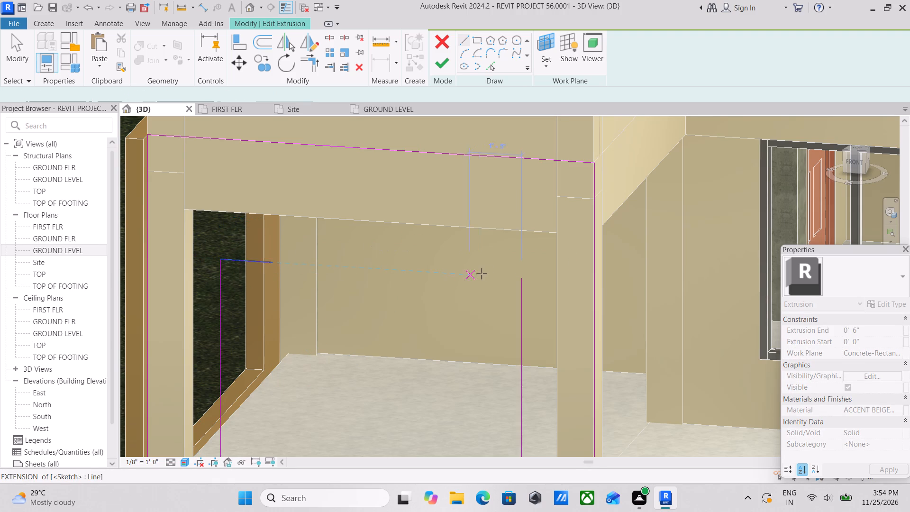
{"action": "left_click", "coordinate": [521, 278]}
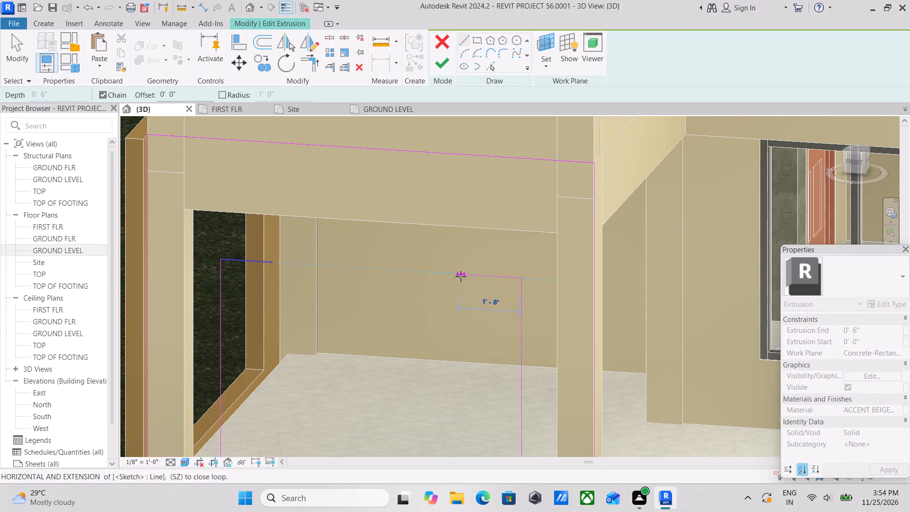
{"action": "left_click", "coordinate": [471, 275]}
{"action": "key", "text": "Escape"}
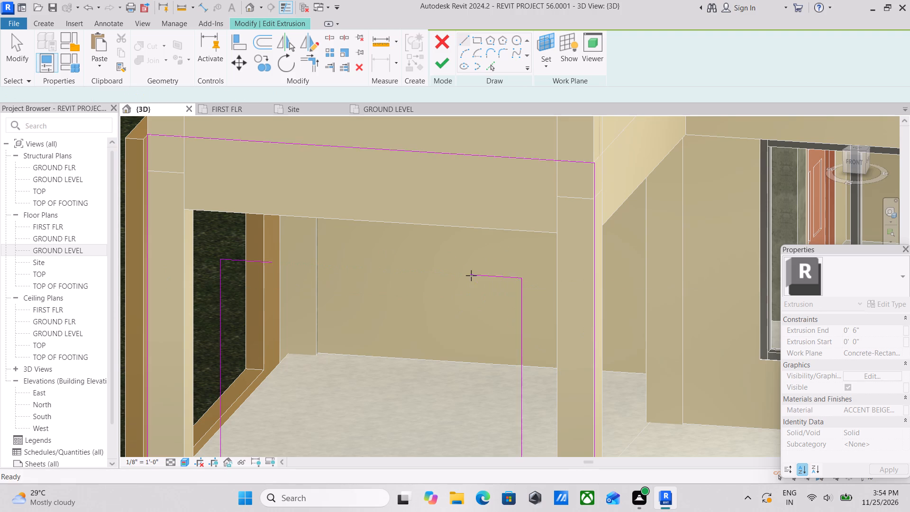
Draw an arc of about 3'-7" radius joining the two short horizontal lines, peaking just below the beam's underside.
{"action": "left_click", "coordinate": [465, 52]}
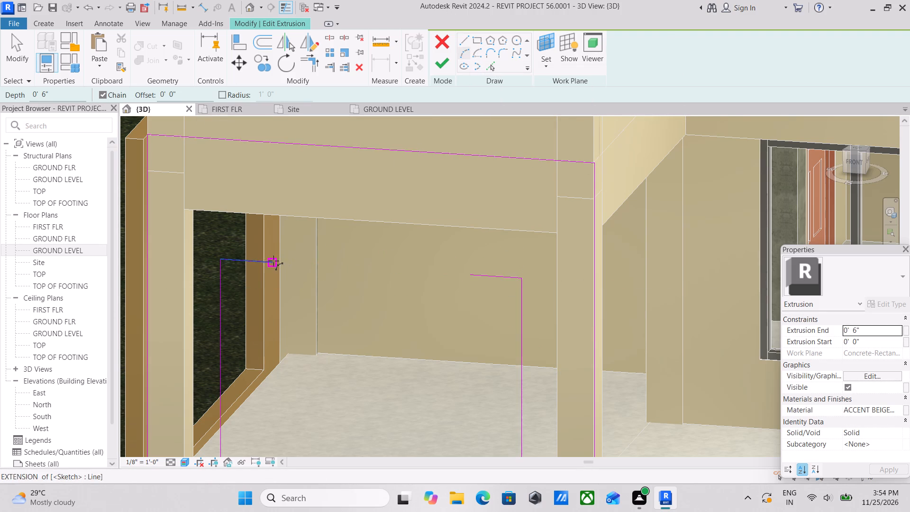
{"action": "left_click", "coordinate": [271, 261]}
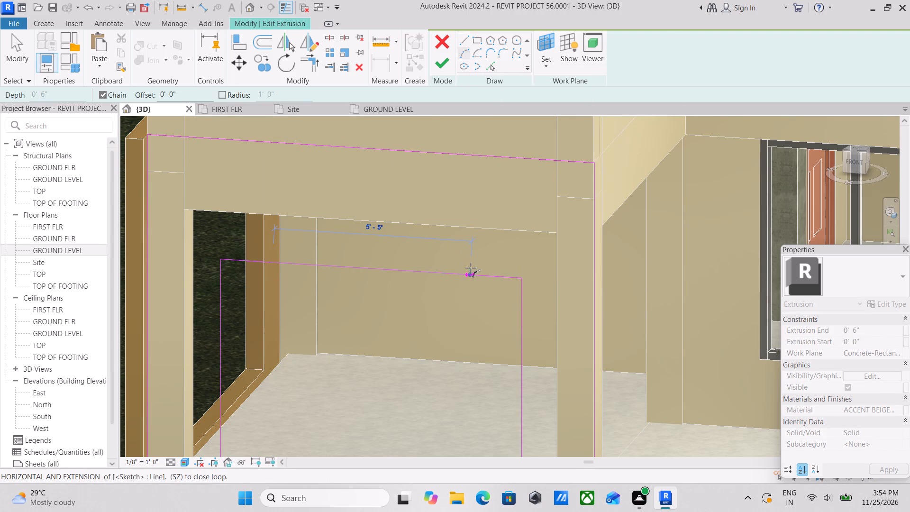
{"action": "left_click", "coordinate": [466, 270]}
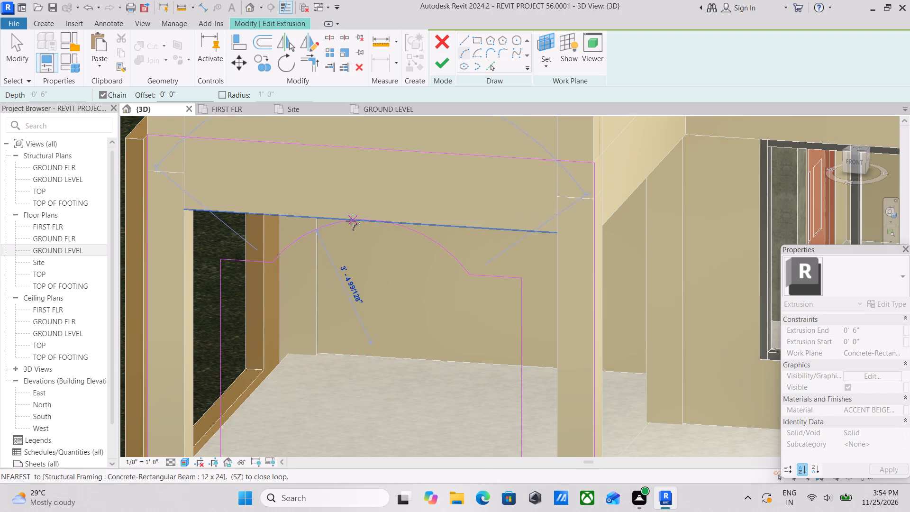
{"action": "scroll", "coordinate": [348, 221], "scroll_direction": "up", "scroll_amount": 3}
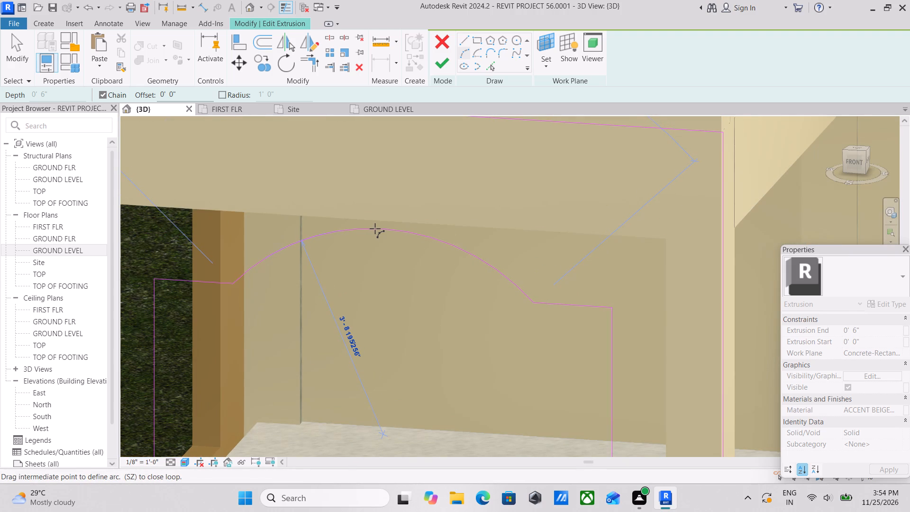
{"action": "left_click", "coordinate": [376, 226]}
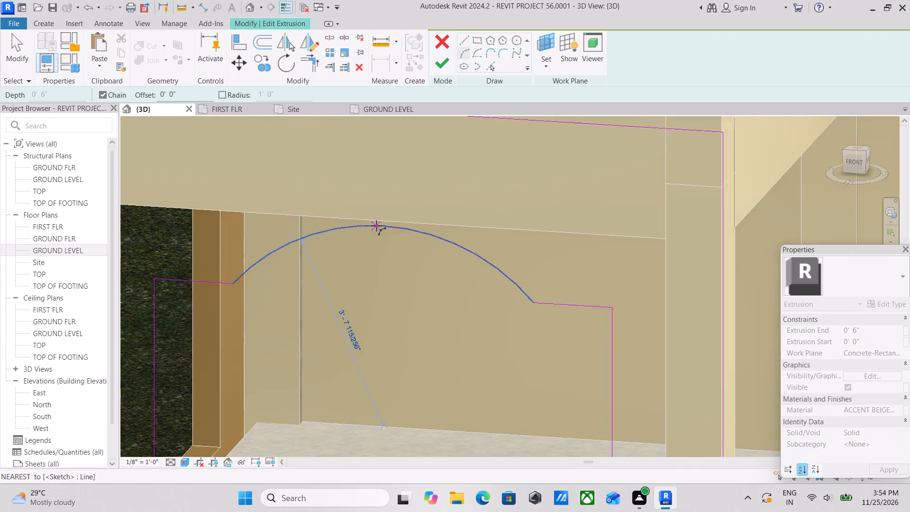
{"action": "key", "text": "Escape"}
{"action": "scroll", "coordinate": [376, 226], "scroll_direction": "down", "scroll_amount": 4}
{"action": "scroll", "coordinate": [387, 267], "scroll_direction": "down", "scroll_amount": 3}
{"action": "middle_click_drag", "start_coordinate": [398, 256], "coordinate": [438, 198]}
{"action": "key", "text": "Escape"}
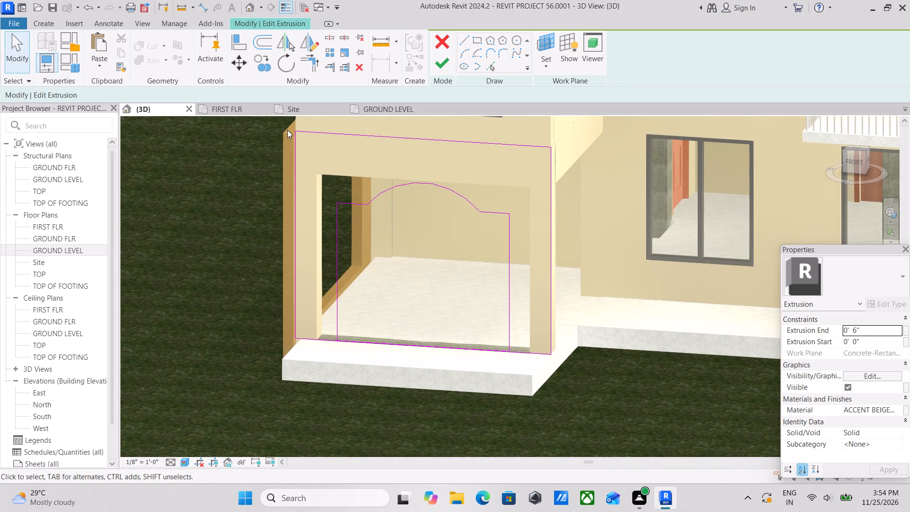
Finish the front frame's extrusion sketch and complete the in-place model.
{"action": "scroll", "coordinate": [321, 294], "scroll_direction": "up", "scroll_amount": 6}
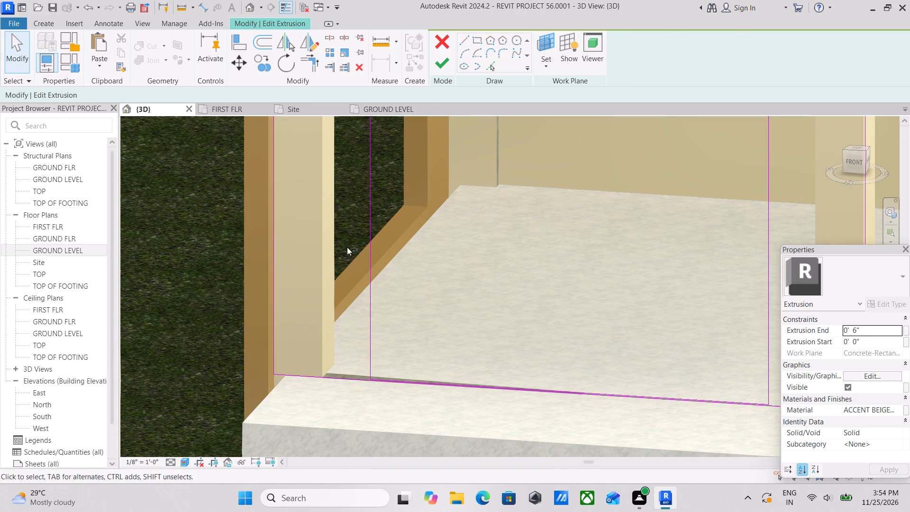
{"action": "left_click", "coordinate": [442, 64]}
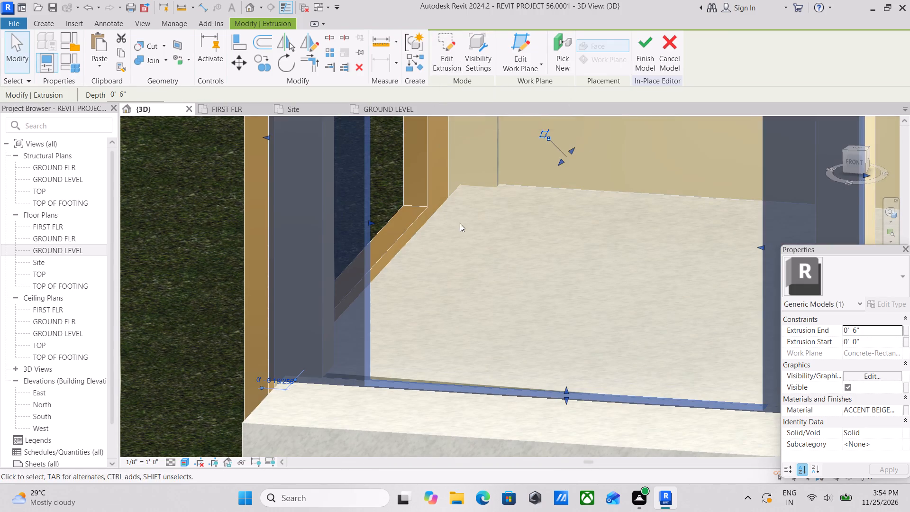
{"action": "scroll", "coordinate": [463, 229], "scroll_direction": "down", "scroll_amount": 2}
{"action": "middle_click_drag", "start_coordinate": [456, 231], "coordinate": [319, 254]}
{"action": "scroll", "coordinate": [488, 140], "scroll_direction": "down", "scroll_amount": 3}
{"action": "middle_click_drag", "start_coordinate": [432, 219], "coordinate": [409, 297]}
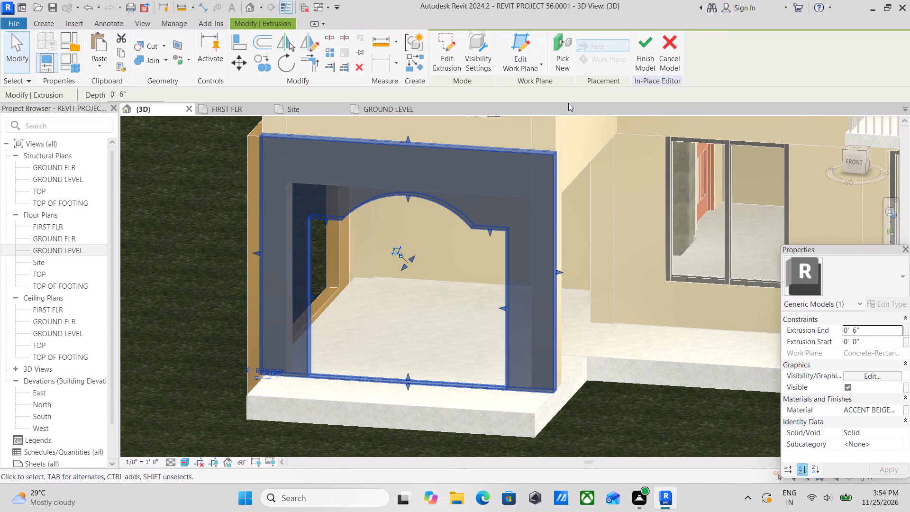
{"action": "left_click", "coordinate": [643, 48]}
{"action": "key", "text": "Escape"}
Examine the reshaped arched front frame and the adjoining side frame from several angles against the house.
{"action": "scroll", "coordinate": [393, 266], "scroll_direction": "down", "scroll_amount": 2}
{"action": "middle_click_drag", "start_coordinate": [393, 266], "coordinate": [410, 253]}
{"action": "middle_click_drag", "start_coordinate": [346, 195], "coordinate": [437, 236], "text": "shift"}
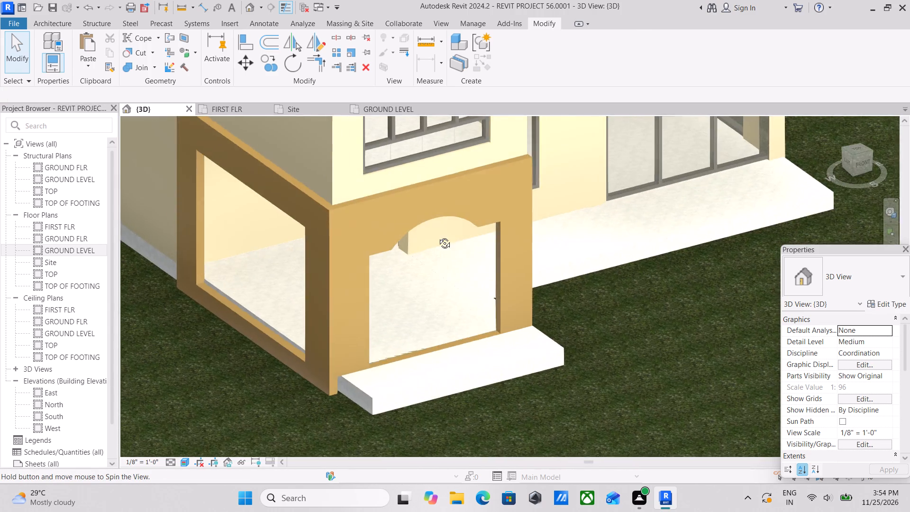
{"action": "middle_click_drag", "start_coordinate": [437, 236], "coordinate": [464, 225], "text": "shift"}
{"action": "middle_click_drag", "start_coordinate": [473, 260], "coordinate": [282, 212], "text": "shift"}
{"action": "middle_click_drag", "start_coordinate": [464, 263], "coordinate": [523, 228], "text": "shift"}
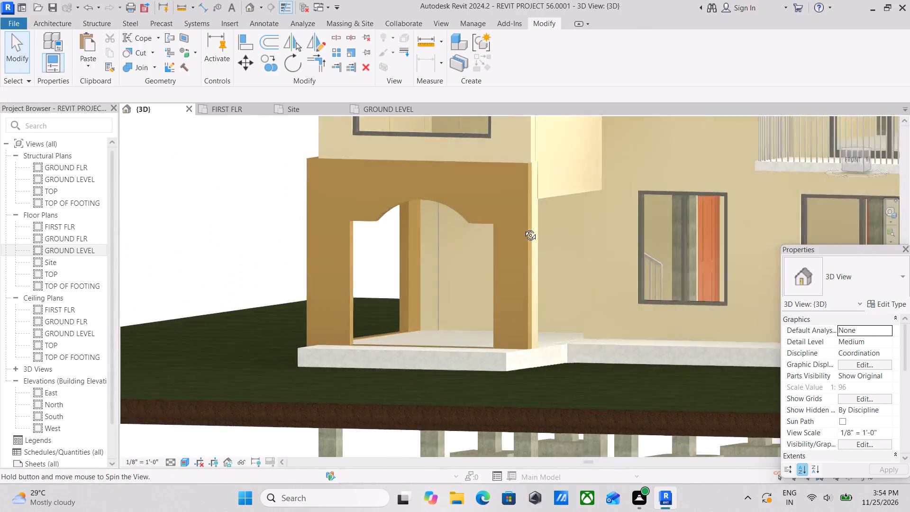
{"action": "middle_click_drag", "start_coordinate": [523, 228], "coordinate": [646, 242], "text": "shift"}
{"action": "middle_click_drag", "start_coordinate": [391, 242], "coordinate": [410, 283]}
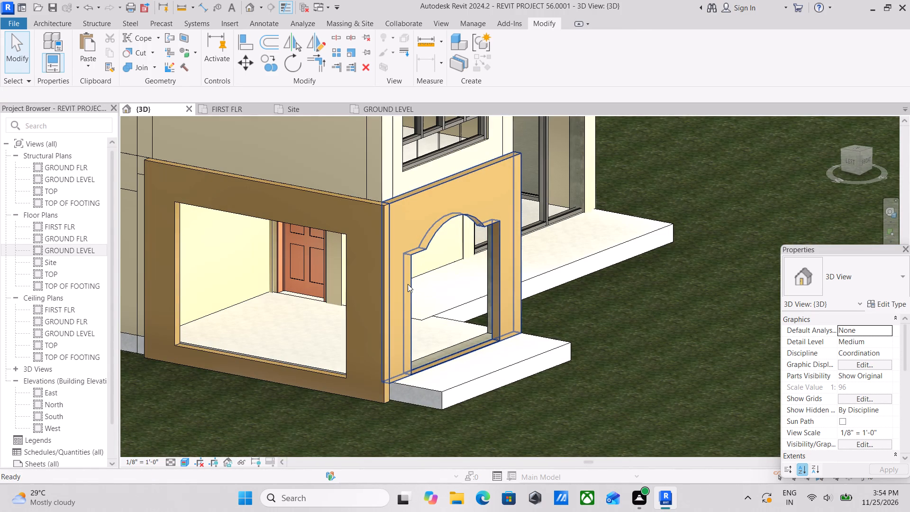
{"action": "scroll", "coordinate": [408, 284], "scroll_direction": "up", "scroll_amount": 2}
{"action": "scroll", "coordinate": [408, 284], "scroll_direction": "down", "scroll_amount": 1}
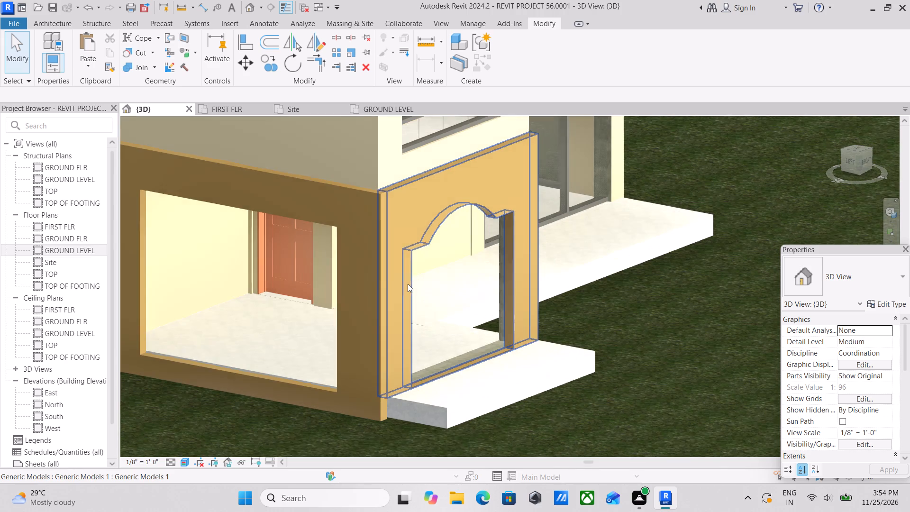
{"action": "middle_click_drag", "start_coordinate": [408, 284], "coordinate": [400, 317]}
{"action": "scroll", "coordinate": [399, 317], "scroll_direction": "down", "scroll_amount": 1}
{"action": "middle_click_drag", "start_coordinate": [399, 317], "coordinate": [388, 317]}
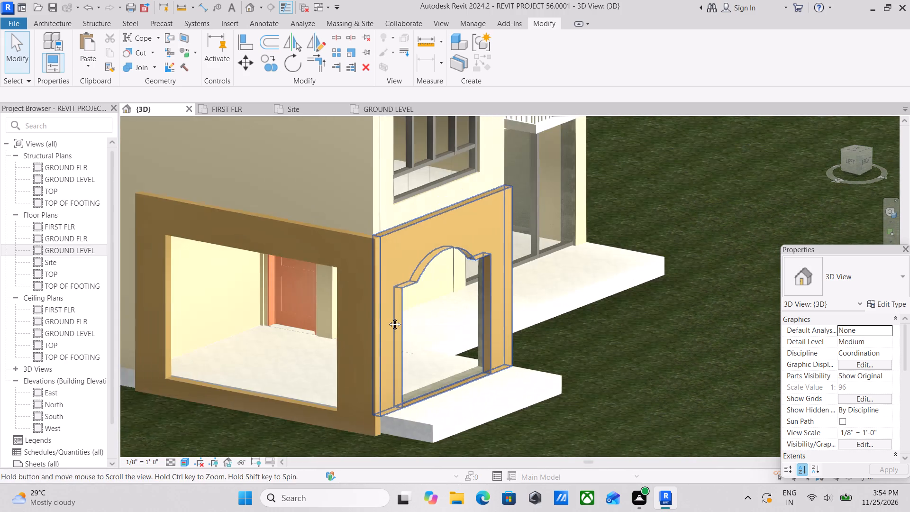
{"action": "middle_click_drag", "start_coordinate": [388, 317], "coordinate": [355, 322]}
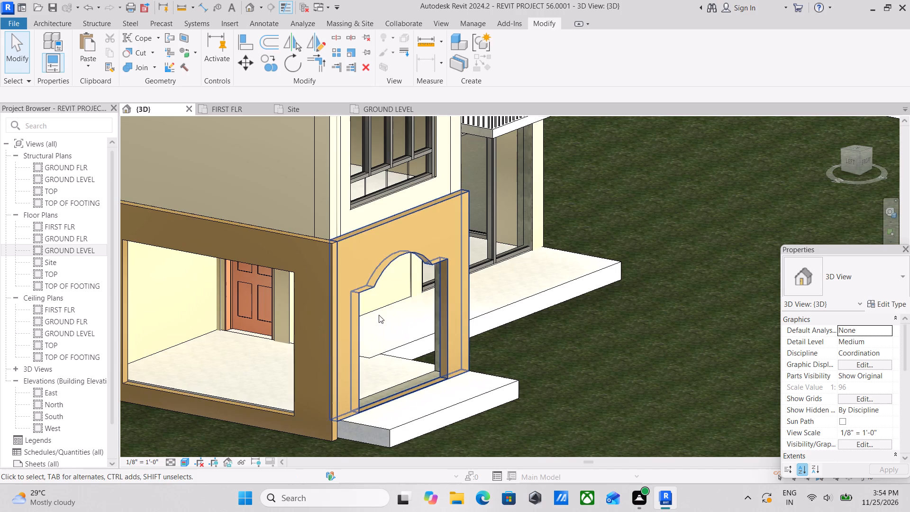
{"action": "scroll", "coordinate": [486, 275], "scroll_direction": "down", "scroll_amount": 1}
{"action": "middle_click_drag", "start_coordinate": [486, 275], "coordinate": [460, 338]}
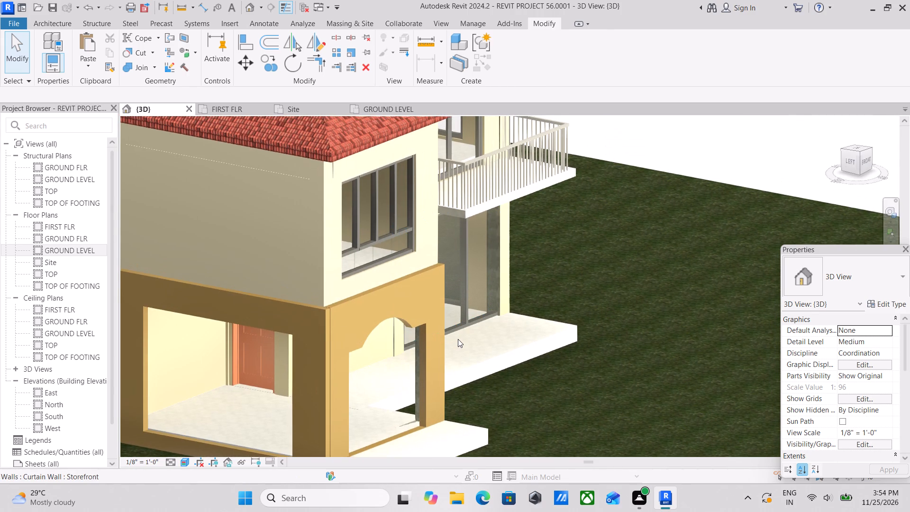
{"action": "scroll", "coordinate": [485, 289], "scroll_direction": "up", "scroll_amount": 2}
{"action": "scroll", "coordinate": [485, 286], "scroll_direction": "down", "scroll_amount": 1}
{"action": "middle_click_drag", "start_coordinate": [485, 286], "coordinate": [490, 298]}
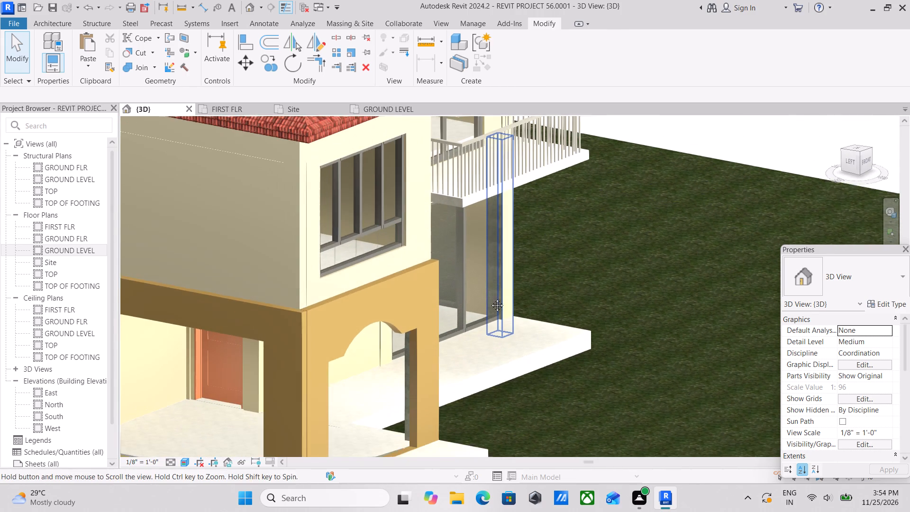
{"action": "middle_click_drag", "start_coordinate": [490, 298], "coordinate": [497, 308]}
{"action": "middle_click_drag", "start_coordinate": [337, 367], "coordinate": [332, 289]}
{"action": "scroll", "coordinate": [332, 287], "scroll_direction": "up", "scroll_amount": 1}
{"action": "middle_click_drag", "start_coordinate": [301, 307], "coordinate": [392, 278]}
{"action": "scroll", "coordinate": [392, 279], "scroll_direction": "down", "scroll_amount": 3}
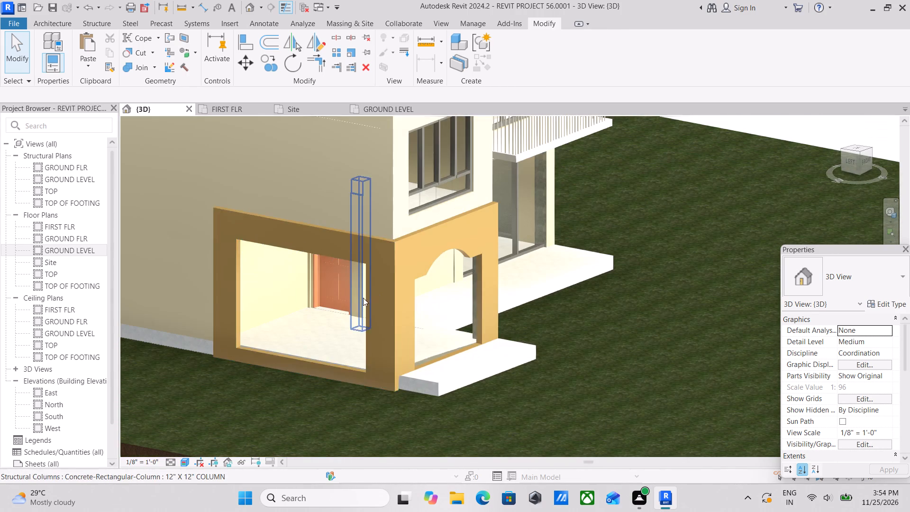
{"action": "scroll", "coordinate": [363, 298], "scroll_direction": "up", "scroll_amount": 1}
{"action": "scroll", "coordinate": [362, 298], "scroll_direction": "down", "scroll_amount": 2}
{"action": "middle_click_drag", "start_coordinate": [363, 298], "coordinate": [396, 296]}
{"action": "scroll", "coordinate": [396, 296], "scroll_direction": "up", "scroll_amount": 3}
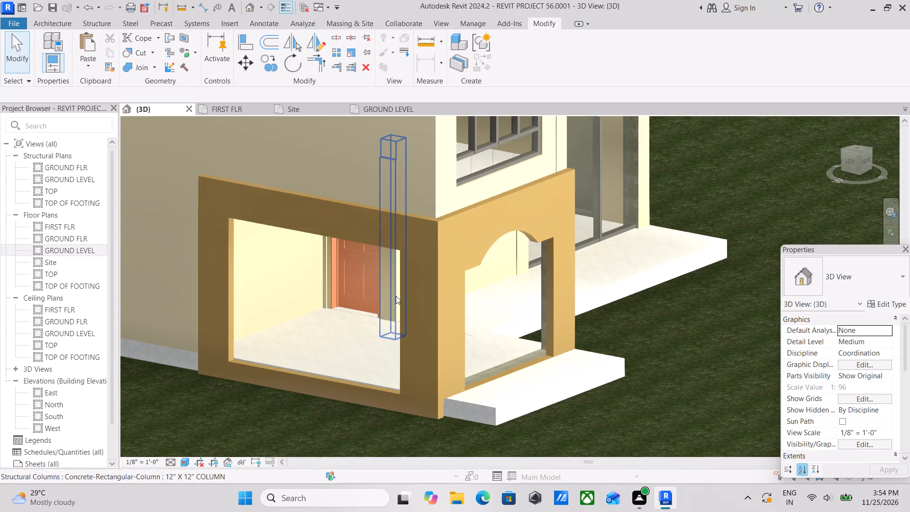
Inspect the base of the arched opening where the frame meets the concrete beam and porch slab.
{"action": "scroll", "coordinate": [464, 309], "scroll_direction": "up", "scroll_amount": 1}
{"action": "middle_click_drag", "start_coordinate": [464, 309], "coordinate": [368, 304]}
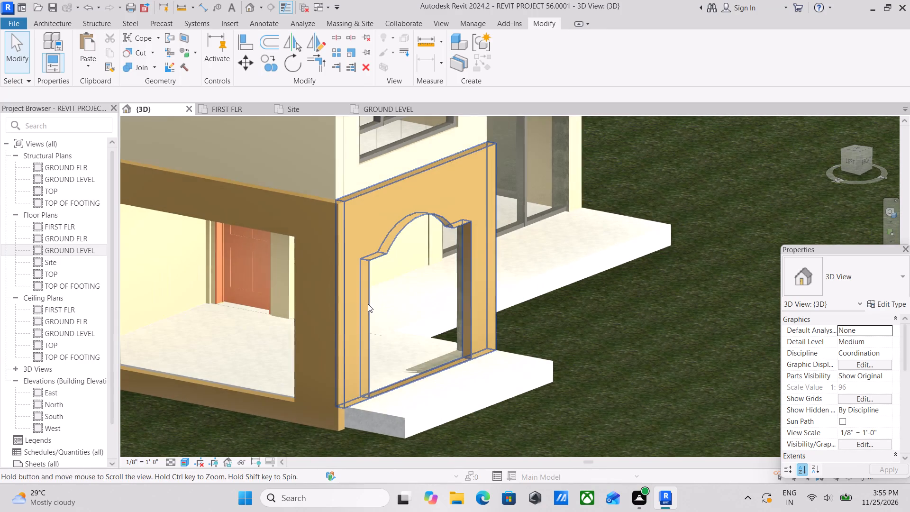
{"action": "scroll", "coordinate": [397, 362], "scroll_direction": "up", "scroll_amount": 3}
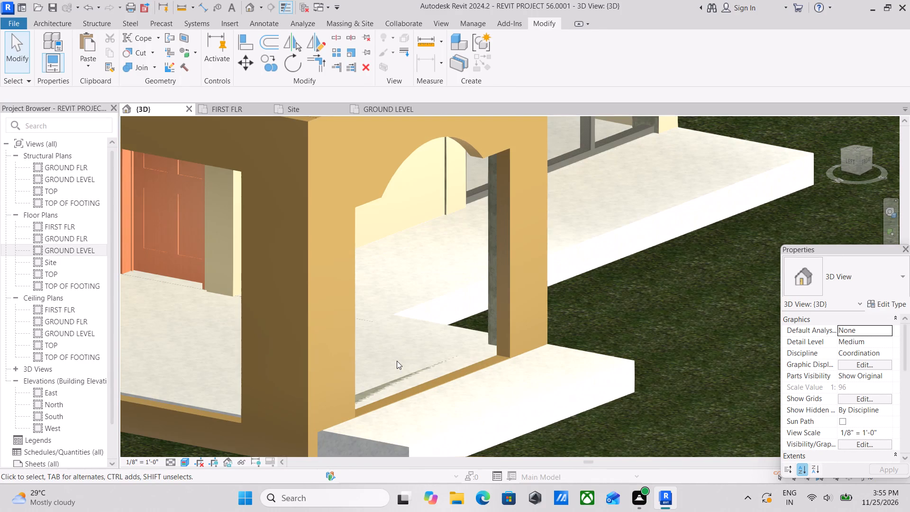
{"action": "scroll", "coordinate": [397, 361], "scroll_direction": "down", "scroll_amount": 4}
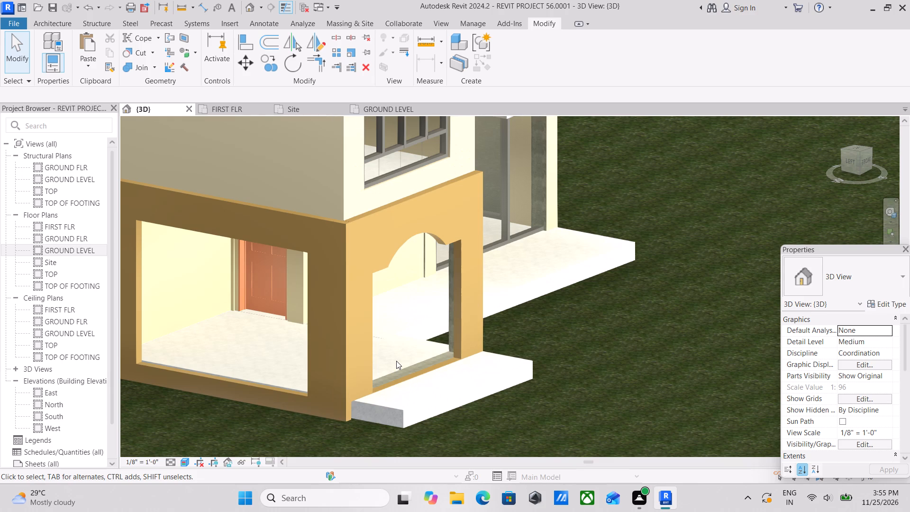
{"action": "scroll", "coordinate": [396, 361], "scroll_direction": "up", "scroll_amount": 2}
{"action": "scroll", "coordinate": [466, 385], "scroll_direction": "up", "scroll_amount": 4}
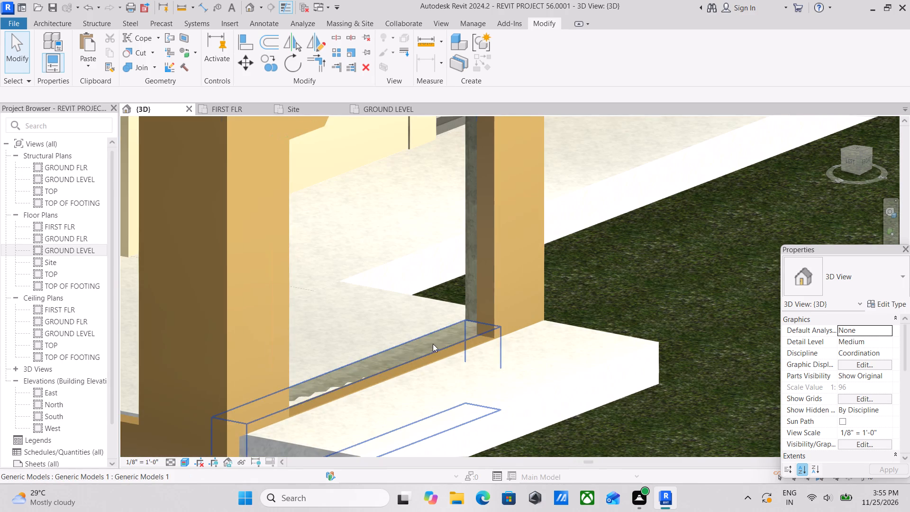
{"action": "scroll", "coordinate": [423, 341], "scroll_direction": "down", "scroll_amount": 7}
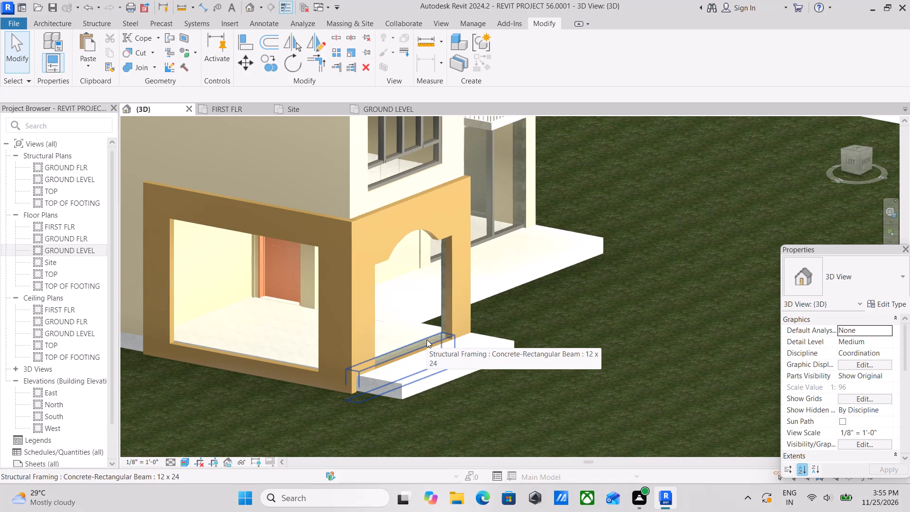
Examine the arched front frame, the side frame and their shared corner from several angles, down to the side frame's sill.
{"action": "scroll", "coordinate": [374, 283], "scroll_direction": "down", "scroll_amount": 2}
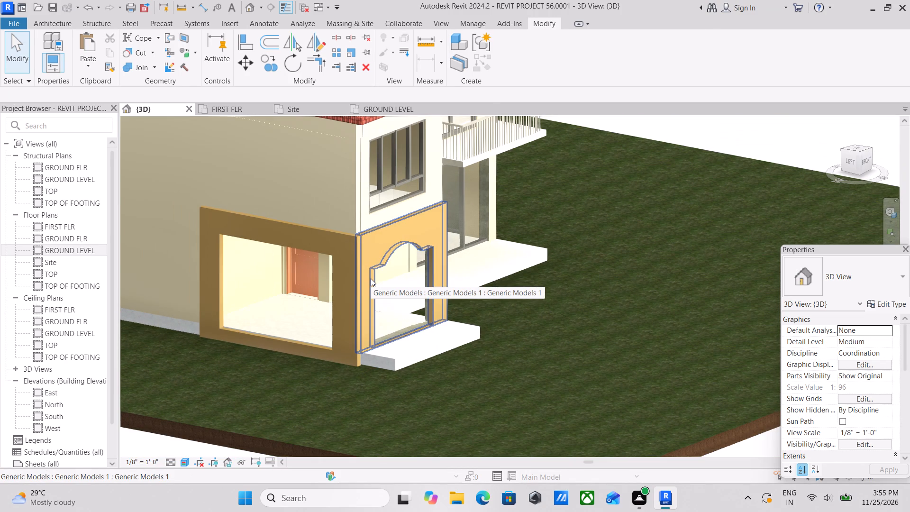
{"action": "scroll", "coordinate": [377, 217], "scroll_direction": "up", "scroll_amount": 1}
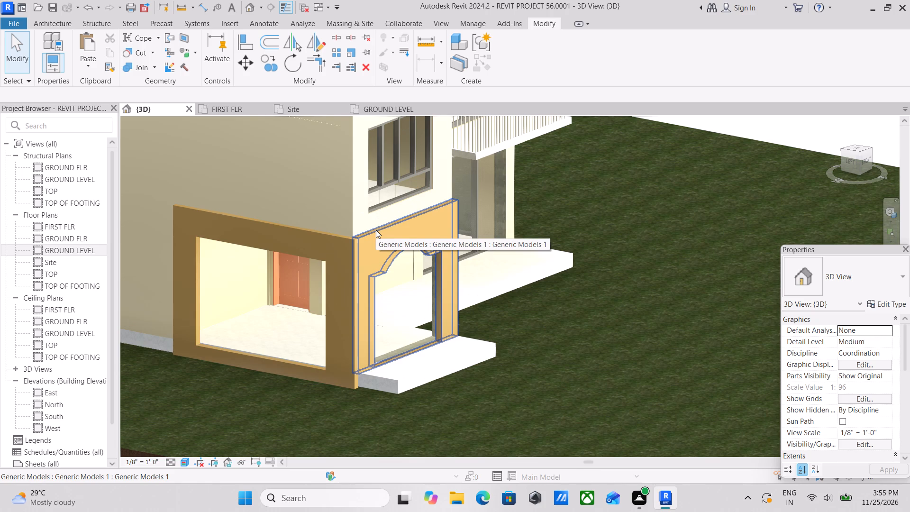
{"action": "scroll", "coordinate": [307, 251], "scroll_direction": "up", "scroll_amount": 3}
{"action": "scroll", "coordinate": [387, 238], "scroll_direction": "up", "scroll_amount": 8}
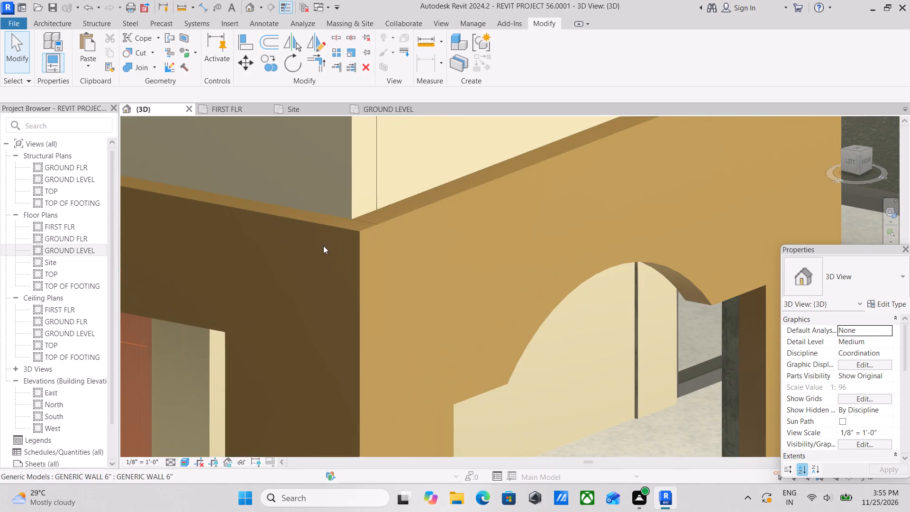
{"action": "scroll", "coordinate": [379, 216], "scroll_direction": "down", "scroll_amount": 11}
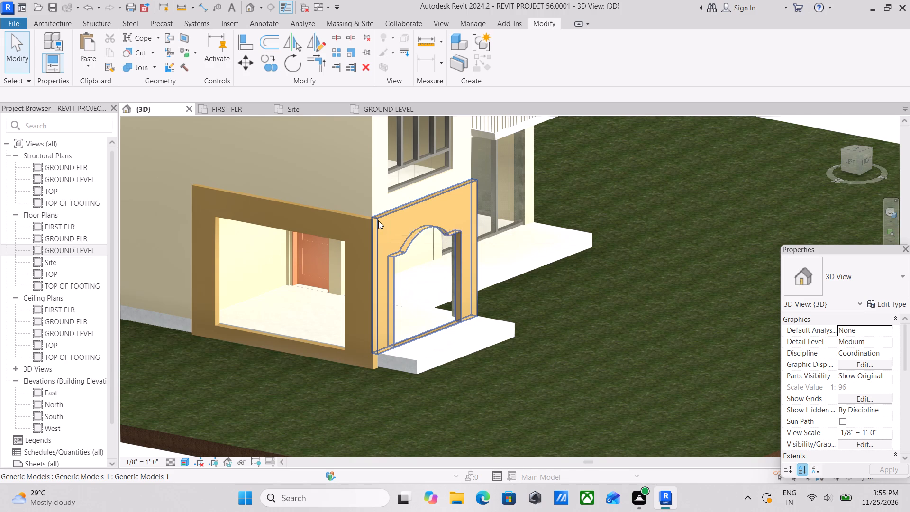
{"action": "scroll", "coordinate": [351, 229], "scroll_direction": "up", "scroll_amount": 2}
{"action": "scroll", "coordinate": [364, 220], "scroll_direction": "down", "scroll_amount": 1}
{"action": "middle_click_drag", "start_coordinate": [364, 220], "coordinate": [344, 202]}
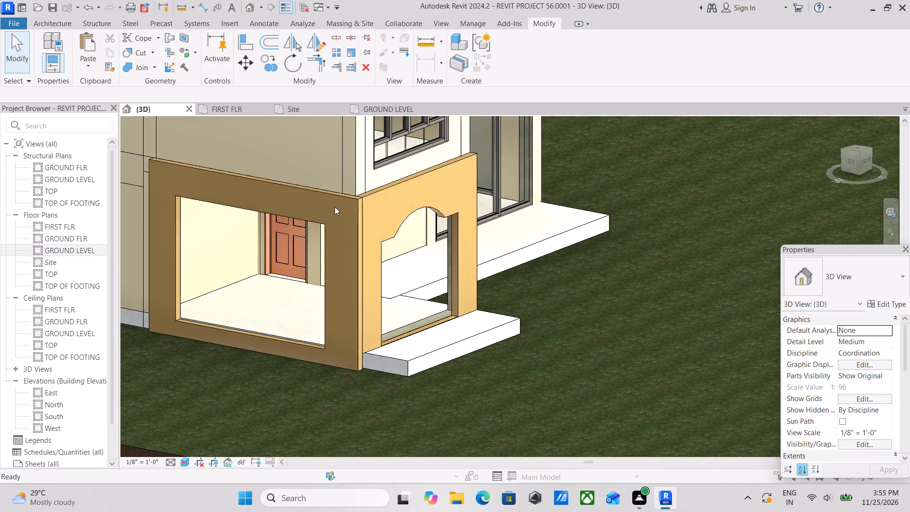
{"action": "middle_click_drag", "start_coordinate": [335, 208], "coordinate": [447, 278], "text": "shift"}
{"action": "middle_click_drag", "start_coordinate": [446, 278], "coordinate": [436, 272]}
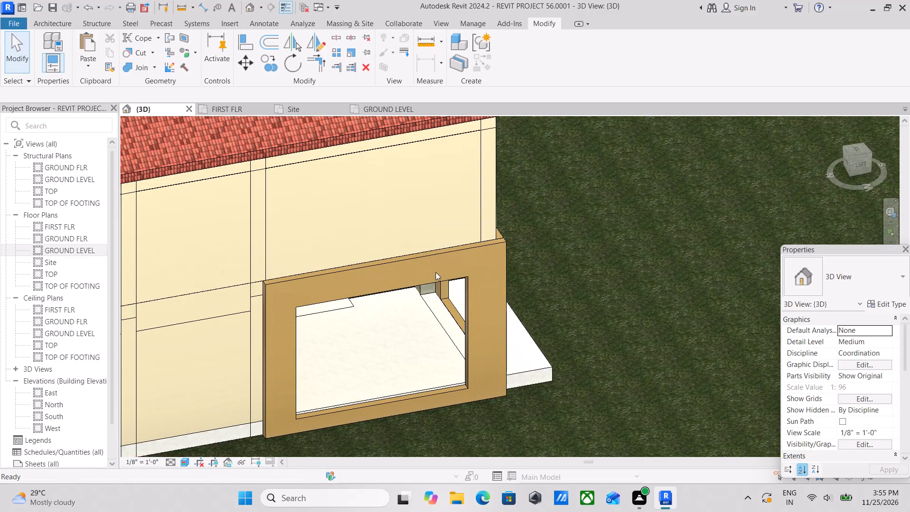
{"action": "scroll", "coordinate": [436, 272], "scroll_direction": "up", "scroll_amount": 3}
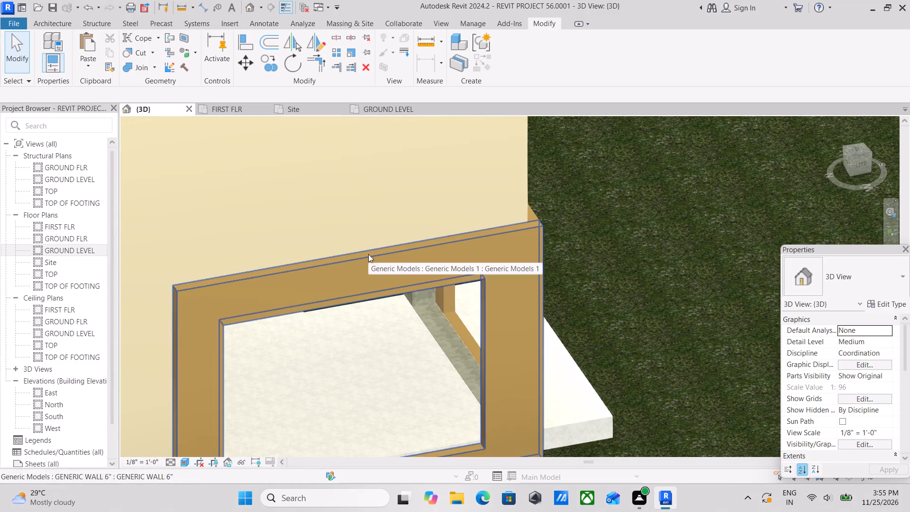
{"action": "middle_click_drag", "start_coordinate": [356, 297], "coordinate": [413, 200]}
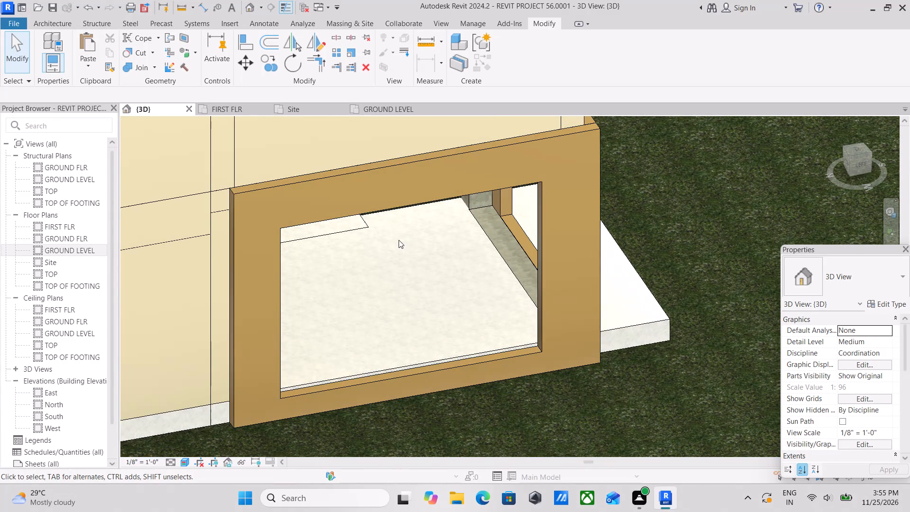
{"action": "middle_click_drag", "start_coordinate": [422, 302], "coordinate": [432, 257]}
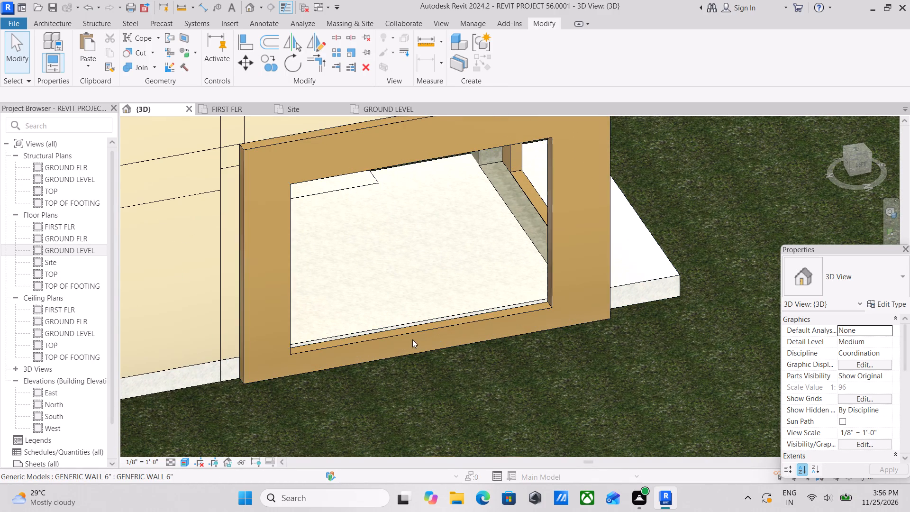
{"action": "scroll", "coordinate": [409, 346], "scroll_direction": "up", "scroll_amount": 3}
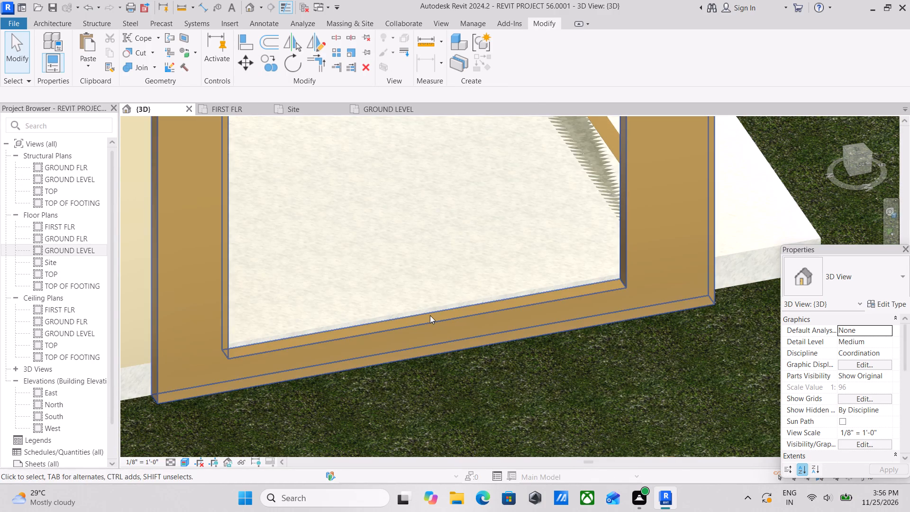
Nudge the inner face of the side frame slightly toward the porch floor.
{"action": "left_click", "coordinate": [430, 315]}
{"action": "scroll", "coordinate": [420, 323], "scroll_direction": "up", "scroll_amount": 7}
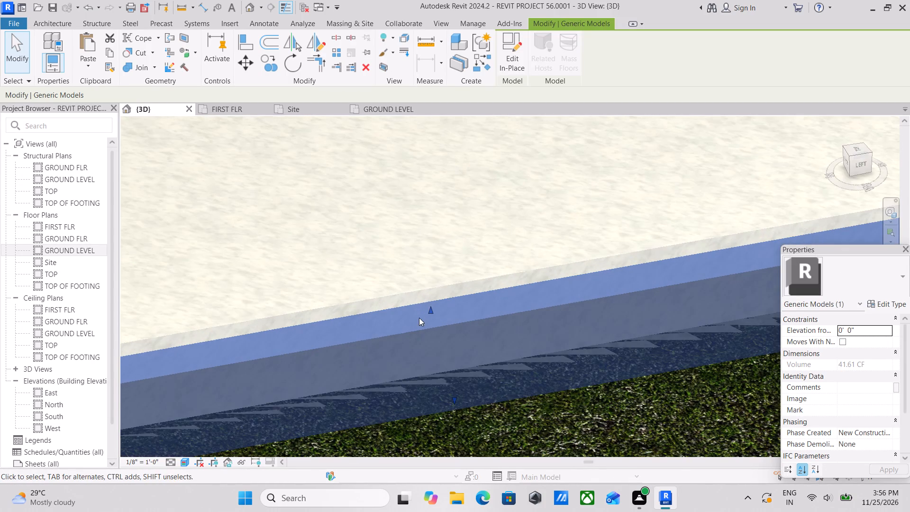
{"action": "left_click", "coordinate": [432, 302]}
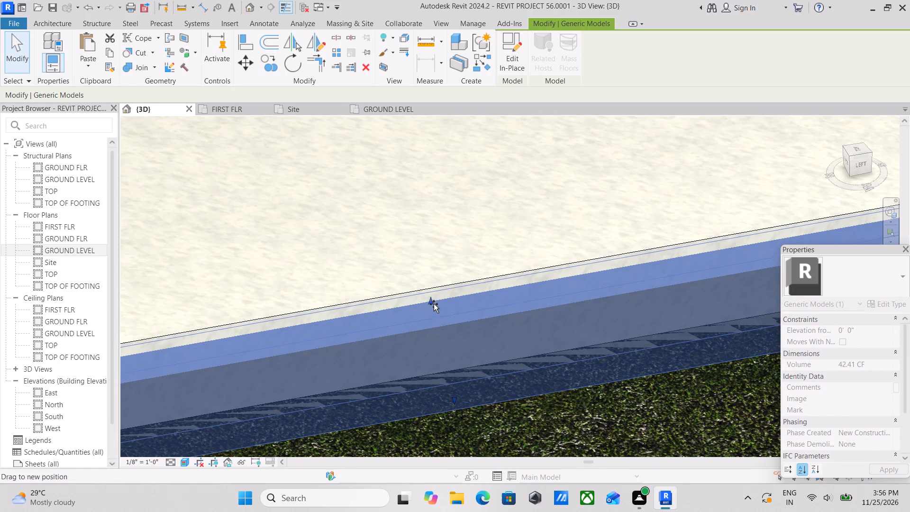
{"action": "scroll", "coordinate": [433, 301], "scroll_direction": "down", "scroll_amount": 4}
{"action": "key", "text": "Escape"}
{"action": "scroll", "coordinate": [440, 297], "scroll_direction": "down", "scroll_amount": 7}
{"action": "middle_click_drag", "start_coordinate": [454, 301], "coordinate": [459, 336]}
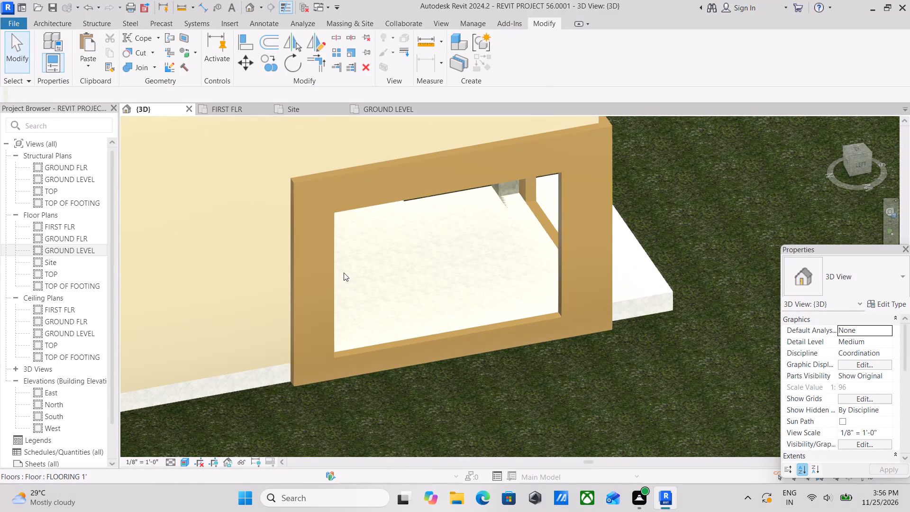
Start a new in-place model in the Generic Models category.
{"action": "middle_click_drag", "start_coordinate": [344, 273], "coordinate": [330, 335]}
{"action": "scroll", "coordinate": [241, 214], "scroll_direction": "up", "scroll_amount": 2}
{"action": "scroll", "coordinate": [289, 262], "scroll_direction": "up", "scroll_amount": 8}
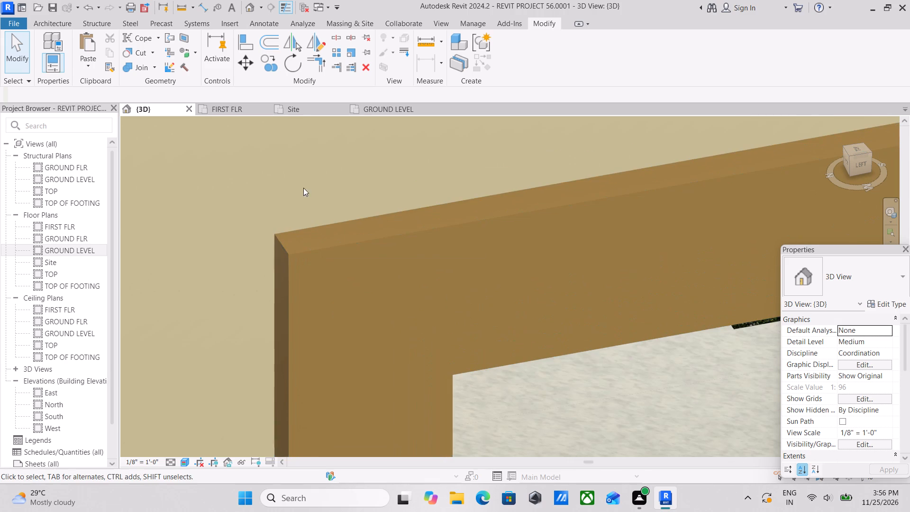
{"action": "left_click", "coordinate": [60, 23]}
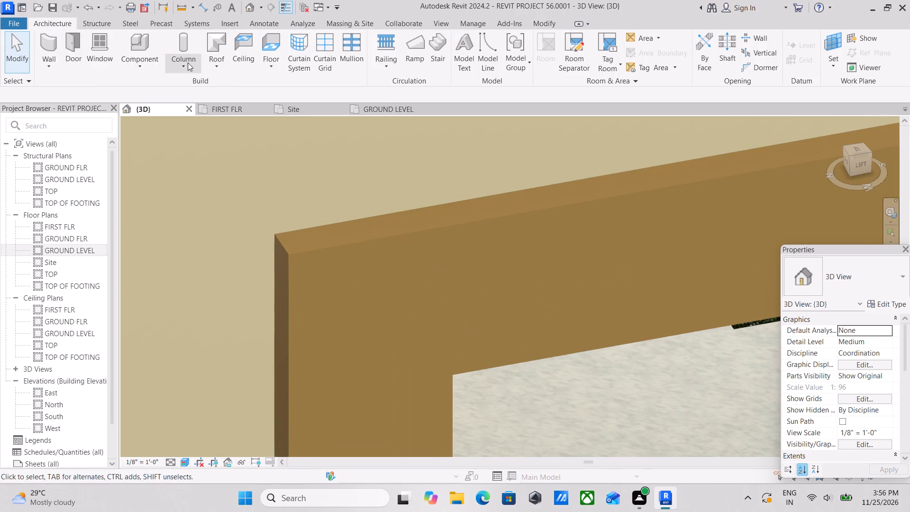
{"action": "left_click", "coordinate": [148, 64]}
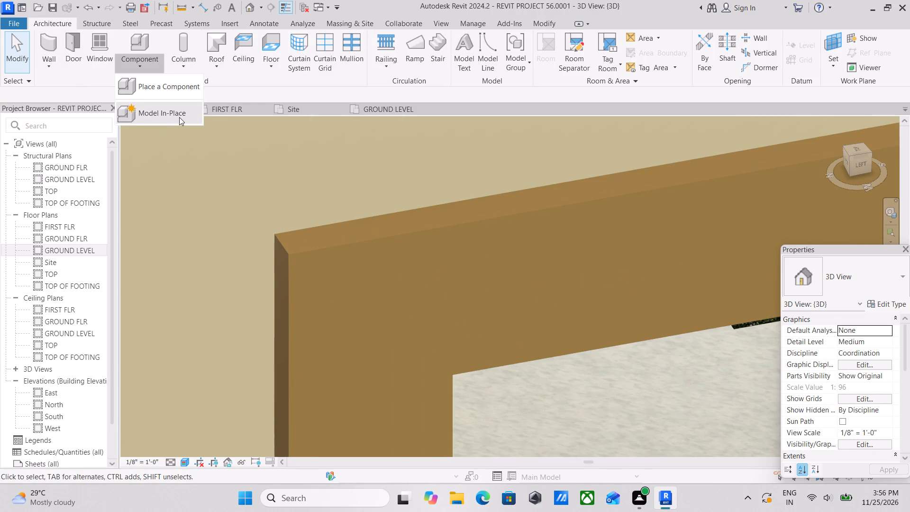
{"action": "left_click", "coordinate": [179, 117]}
{"action": "scroll", "coordinate": [394, 232], "scroll_direction": "down", "scroll_amount": 3}
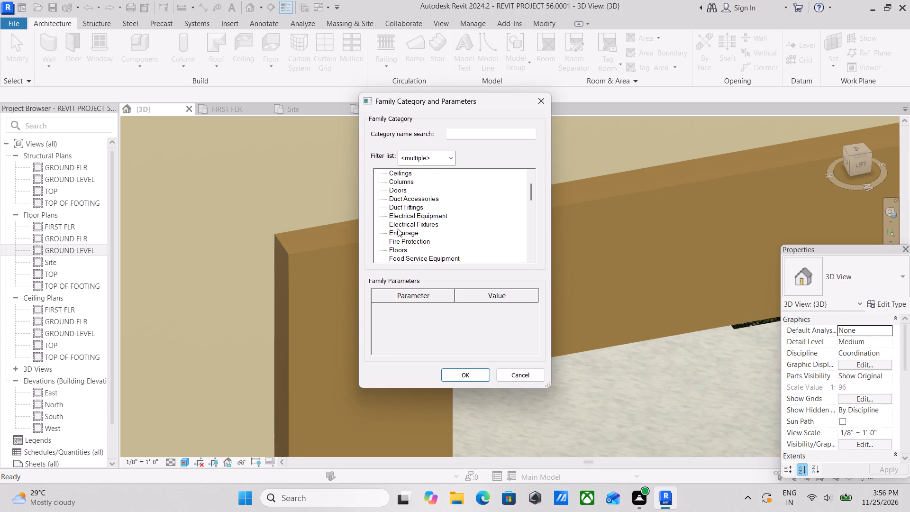
{"action": "scroll", "coordinate": [398, 229], "scroll_direction": "down", "scroll_amount": 4}
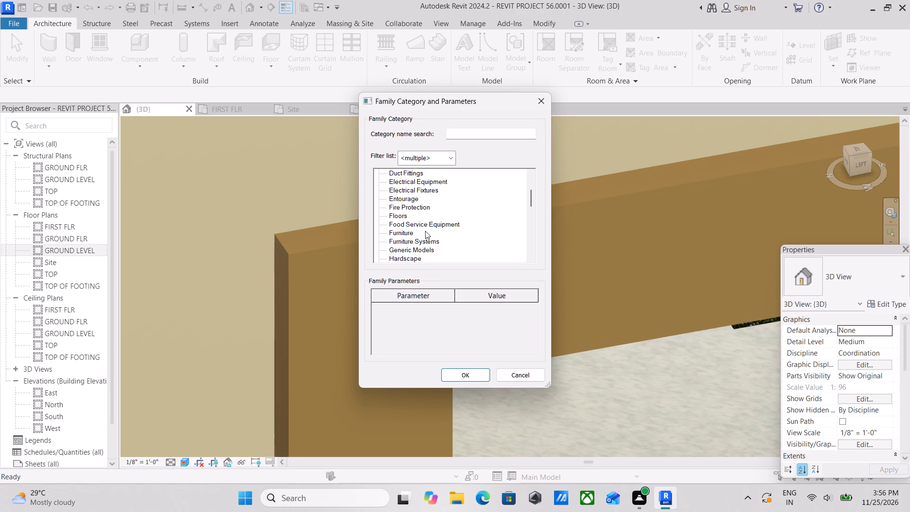
{"action": "left_click", "coordinate": [422, 247]}
{"action": "left_click", "coordinate": [465, 376]}
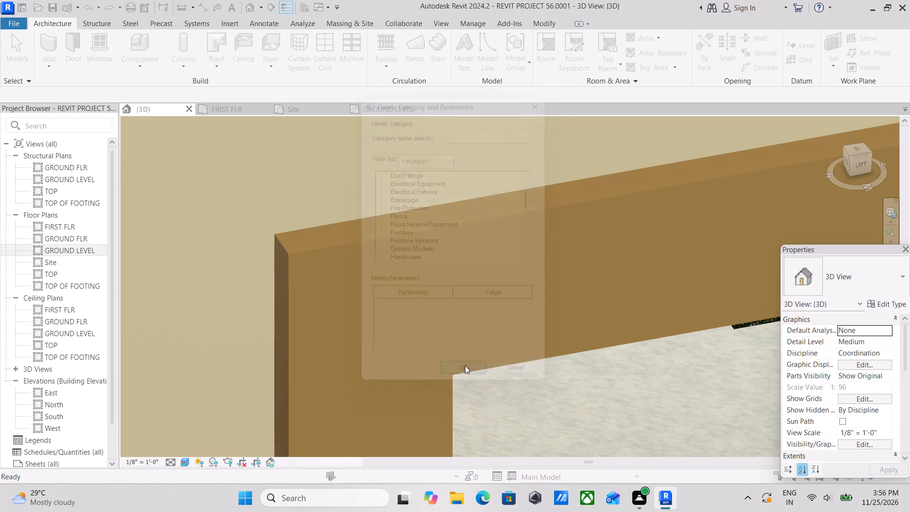
{"action": "left_click", "coordinate": [457, 261]}
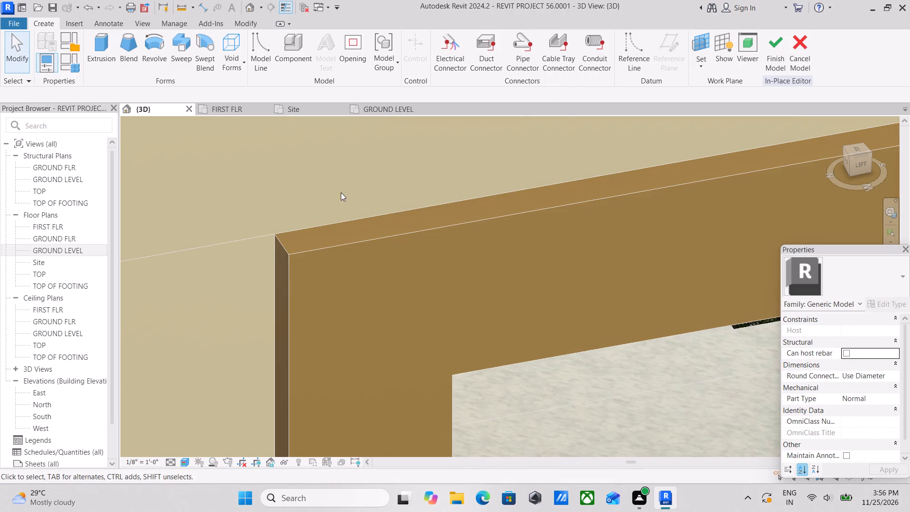
Set the outer face of the side frame as the work plane.
{"action": "left_click", "coordinate": [695, 64]}
{"action": "left_click", "coordinate": [719, 122]}
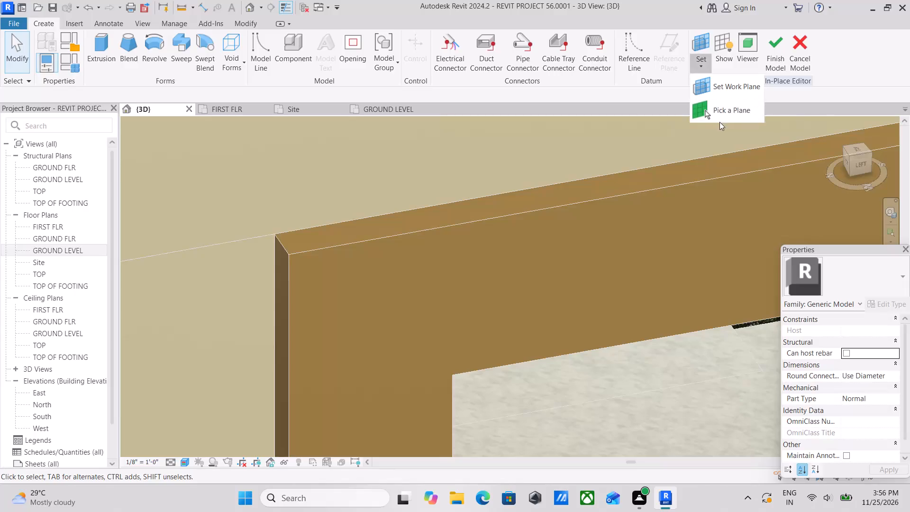
{"action": "left_click", "coordinate": [721, 114]}
{"action": "middle_click_drag", "start_coordinate": [414, 220], "coordinate": [440, 135]}
{"action": "scroll", "coordinate": [419, 192], "scroll_direction": "down", "scroll_amount": 1}
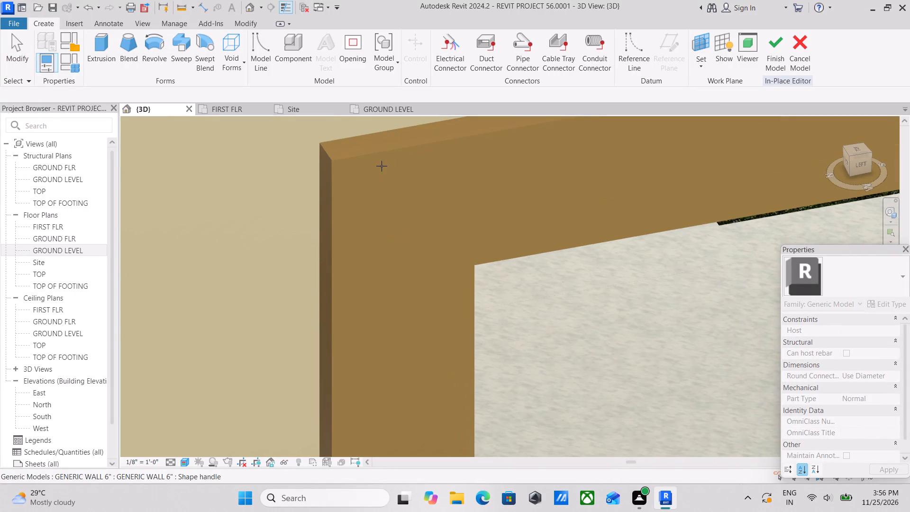
{"action": "scroll", "coordinate": [381, 166], "scroll_direction": "down", "scroll_amount": 6}
{"action": "middle_click_drag", "start_coordinate": [359, 168], "coordinate": [332, 164]}
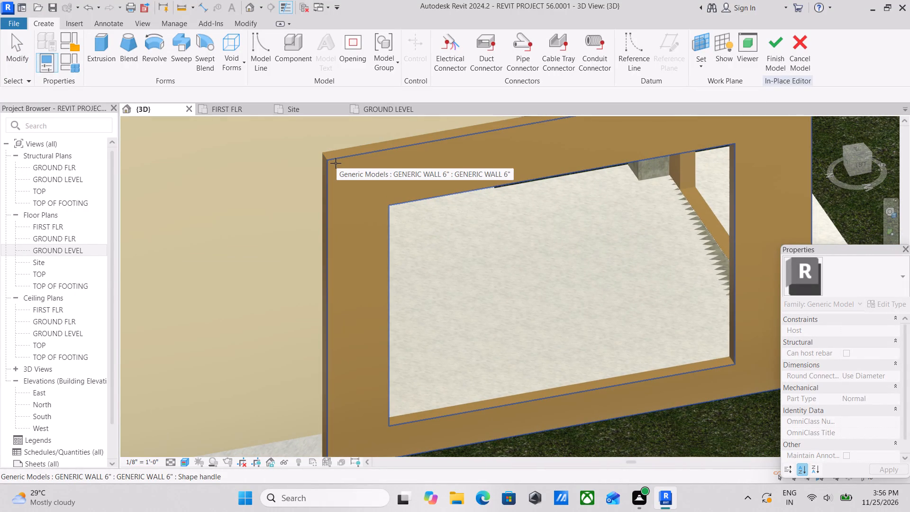
{"action": "left_click", "coordinate": [336, 163]}
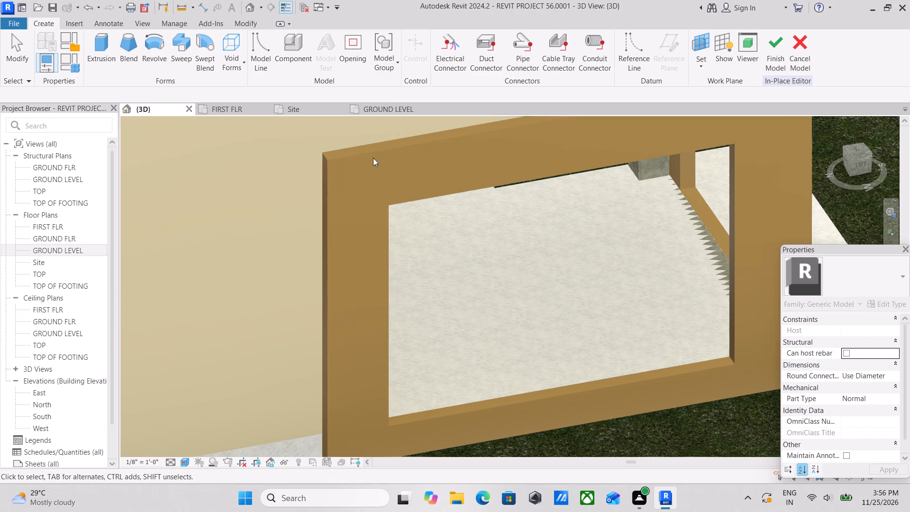
Start a sweep and pick the outer top edges of the side frame and the arched front frame as its path.
{"action": "scroll", "coordinate": [396, 170], "scroll_direction": "up", "scroll_amount": 2}
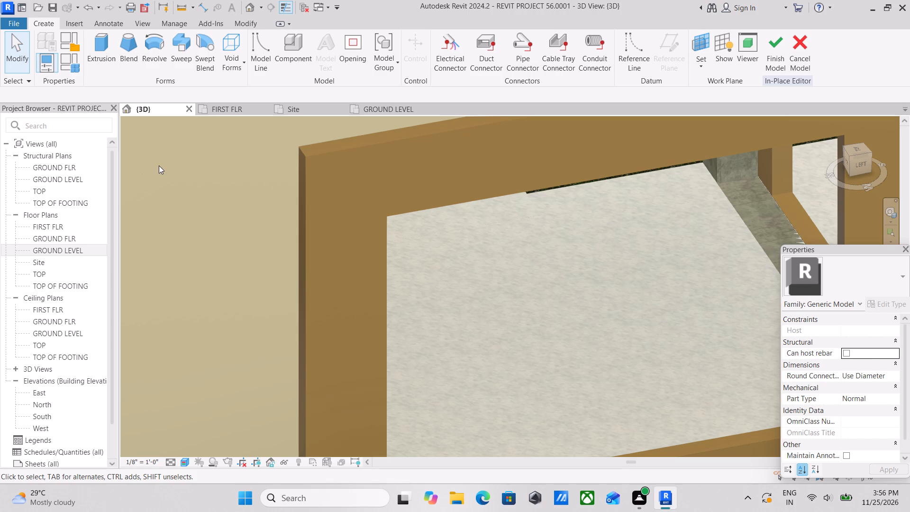
{"action": "scroll", "coordinate": [164, 168], "scroll_direction": "down", "scroll_amount": 2}
{"action": "scroll", "coordinate": [293, 180], "scroll_direction": "down", "scroll_amount": 1}
{"action": "middle_click_drag", "start_coordinate": [298, 191], "coordinate": [311, 225]}
{"action": "middle_click_drag", "start_coordinate": [312, 223], "coordinate": [337, 251], "text": "shift"}
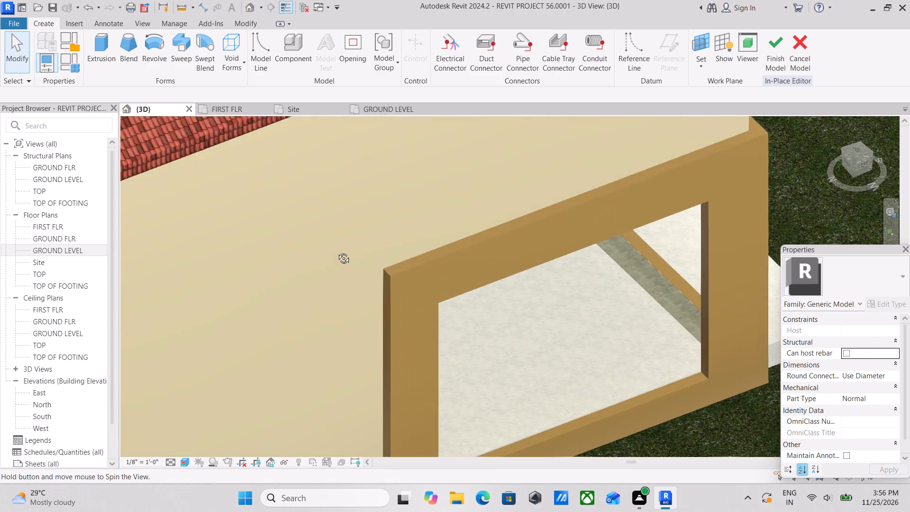
{"action": "middle_click_drag", "start_coordinate": [337, 251], "coordinate": [336, 251], "text": "shift"}
{"action": "scroll", "coordinate": [336, 251], "scroll_direction": "up", "scroll_amount": 1}
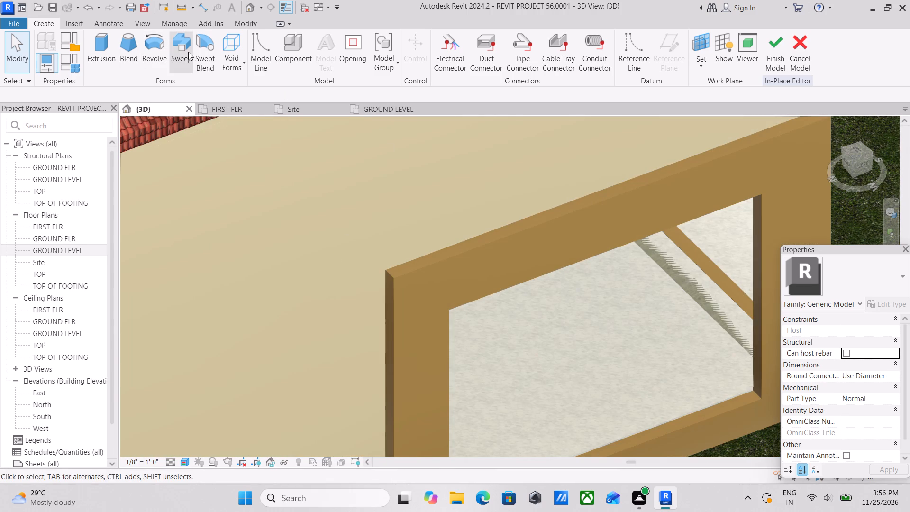
{"action": "left_click", "coordinate": [188, 52]}
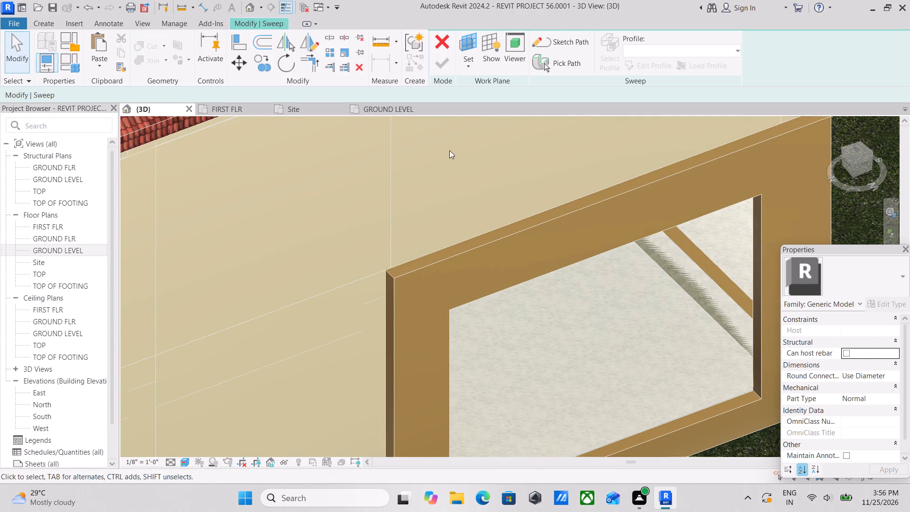
{"action": "left_click", "coordinate": [558, 63]}
{"action": "left_click", "coordinate": [526, 229]}
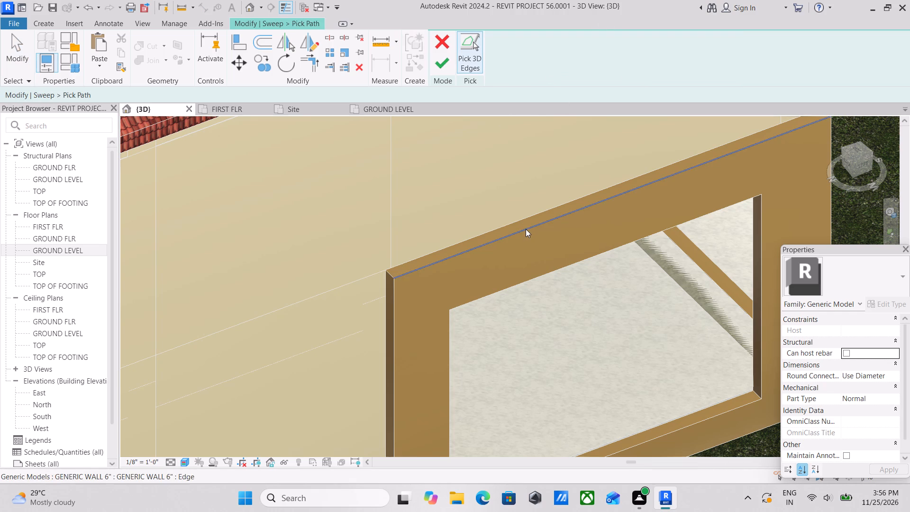
{"action": "scroll", "coordinate": [640, 227], "scroll_direction": "down", "scroll_amount": 3}
{"action": "middle_click_drag", "start_coordinate": [651, 222], "coordinate": [542, 247], "text": "shift"}
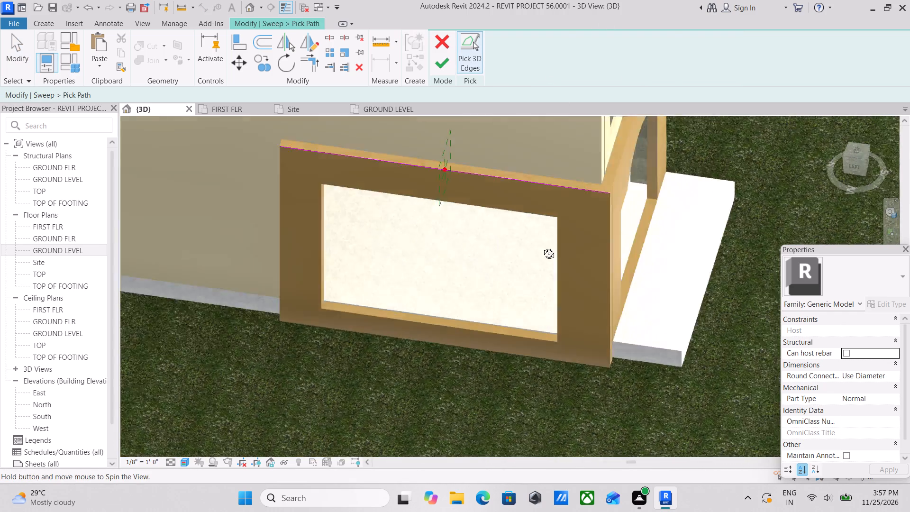
{"action": "middle_click_drag", "start_coordinate": [542, 247], "coordinate": [432, 245], "text": "shift"}
{"action": "middle_click_drag", "start_coordinate": [510, 219], "coordinate": [473, 451]}
{"action": "scroll", "coordinate": [478, 395], "scroll_direction": "up", "scroll_amount": 1}
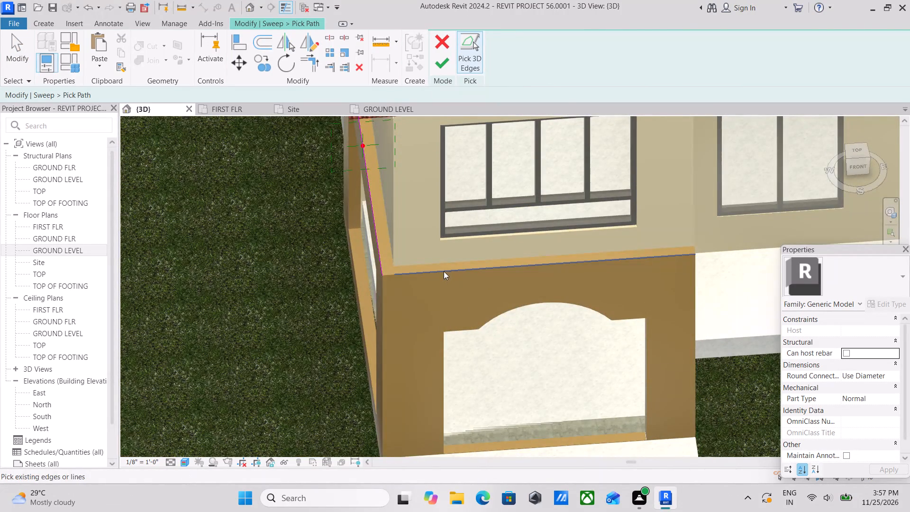
{"action": "left_click", "coordinate": [444, 271]}
Trim the two sweep path lines so they meet at the corner between the side and front frames.
{"action": "scroll", "coordinate": [405, 292], "scroll_direction": "up", "scroll_amount": 9}
{"action": "middle_click_drag", "start_coordinate": [389, 265], "coordinate": [389, 303]}
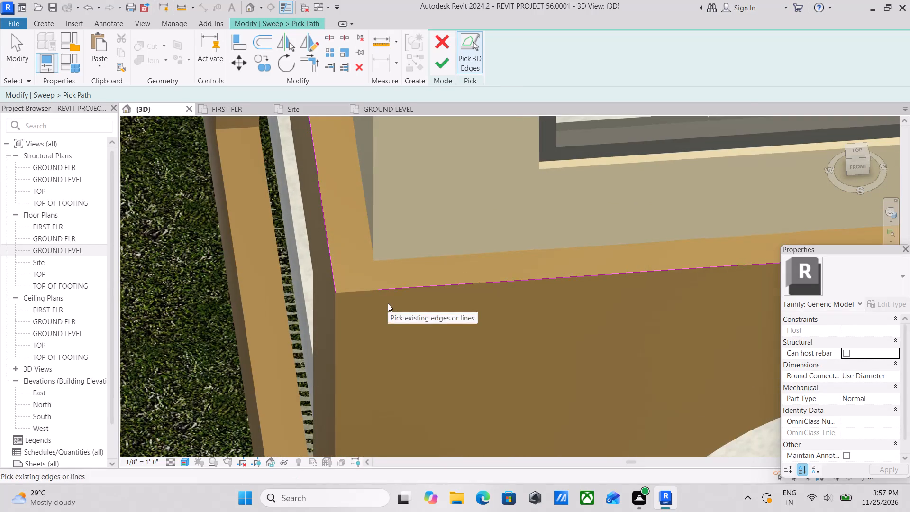
{"action": "type", "text": "TR"}
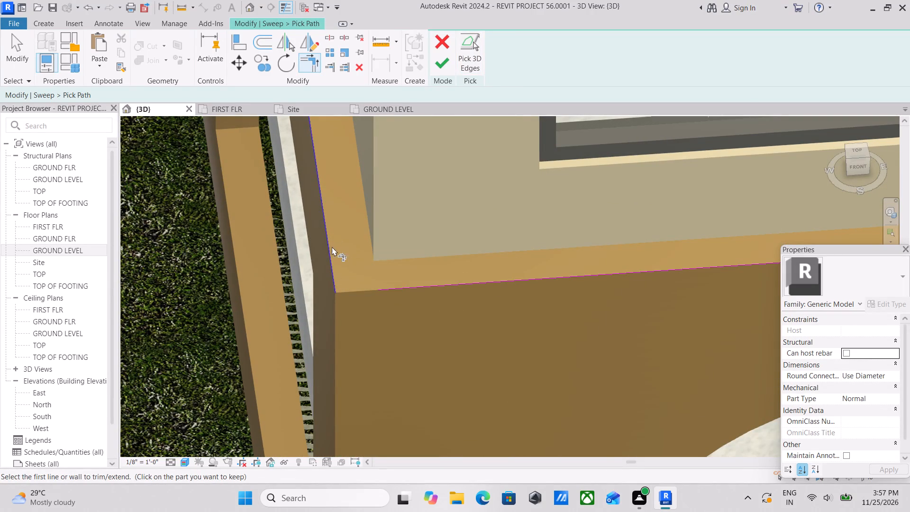
{"action": "left_click", "coordinate": [403, 287]}
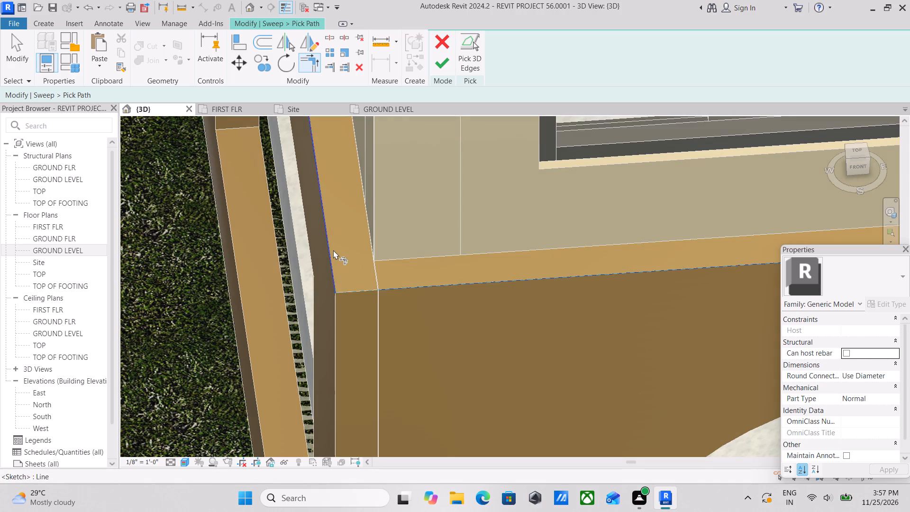
{"action": "left_click", "coordinate": [333, 250]}
{"action": "scroll", "coordinate": [379, 328], "scroll_direction": "up", "scroll_amount": 2}
{"action": "scroll", "coordinate": [379, 328], "scroll_direction": "down", "scroll_amount": 7}
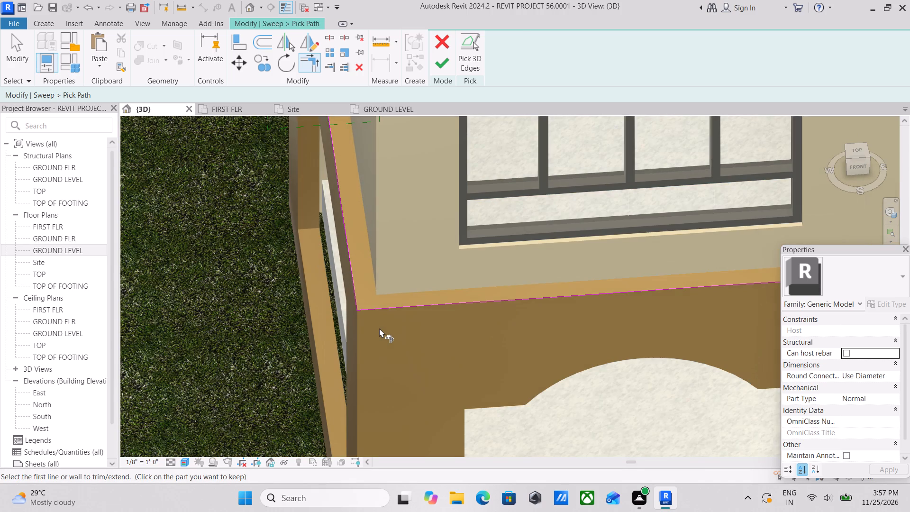
Finish the sweep path that runs along the outer top edges of the side and front frames.
{"action": "scroll", "coordinate": [496, 287], "scroll_direction": "down", "scroll_amount": 3}
{"action": "middle_click_drag", "start_coordinate": [490, 286], "coordinate": [369, 277]}
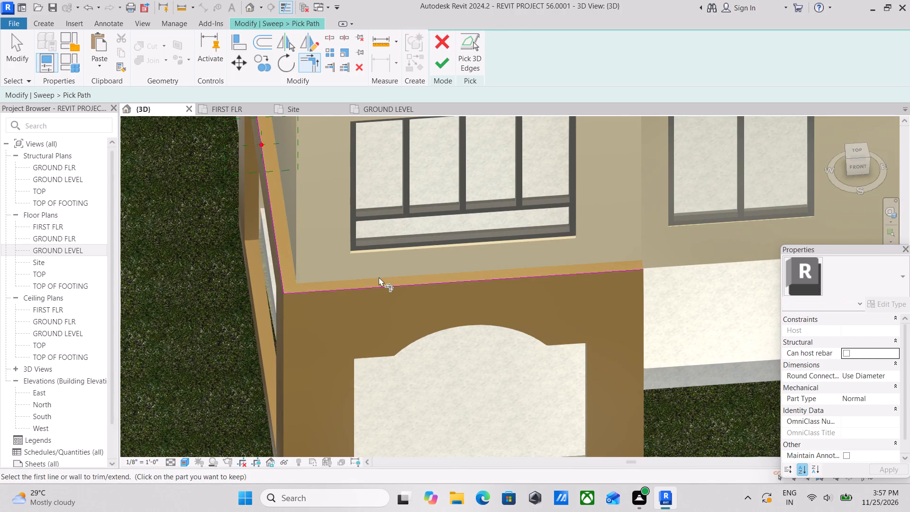
{"action": "scroll", "coordinate": [409, 285], "scroll_direction": "down", "scroll_amount": 3}
{"action": "middle_click_drag", "start_coordinate": [447, 308], "coordinate": [356, 254], "text": "shift"}
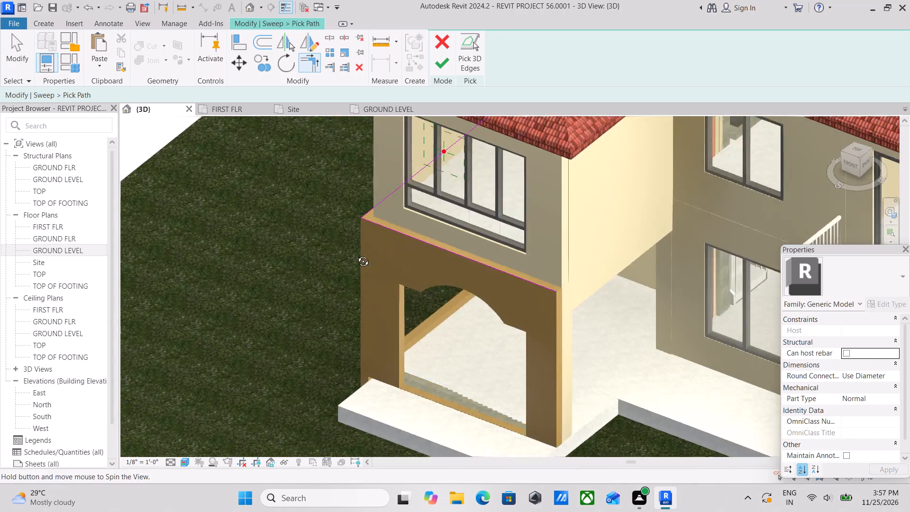
{"action": "middle_click_drag", "start_coordinate": [356, 254], "coordinate": [382, 223], "text": "shift"}
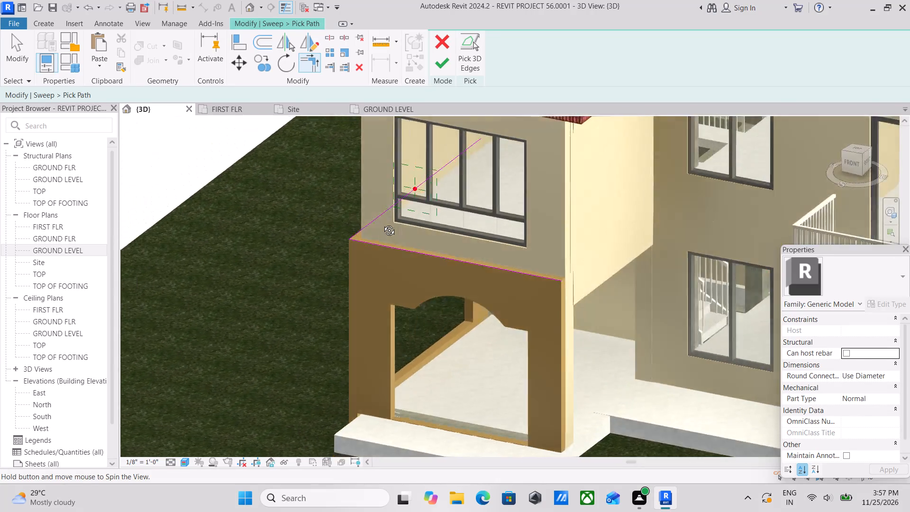
{"action": "middle_click_drag", "start_coordinate": [382, 223], "coordinate": [523, 217], "text": "shift"}
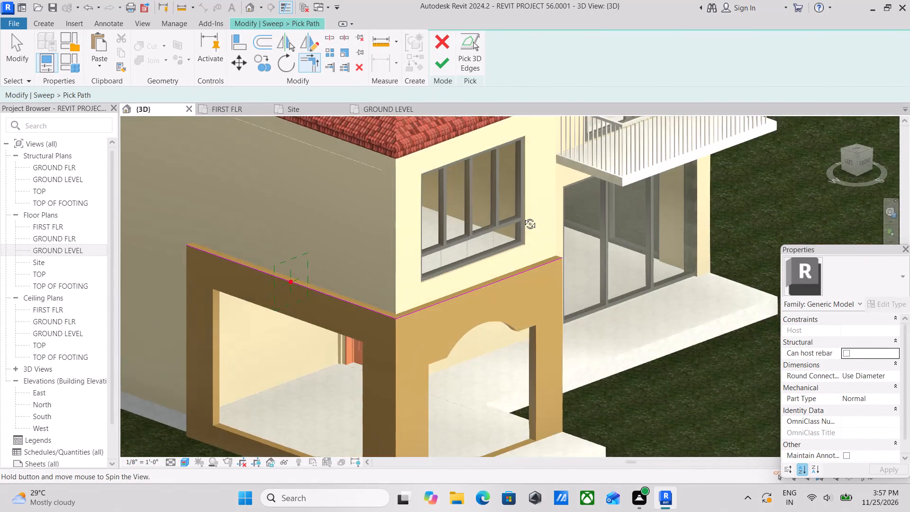
{"action": "middle_click_drag", "start_coordinate": [523, 217], "coordinate": [444, 217], "text": "shift"}
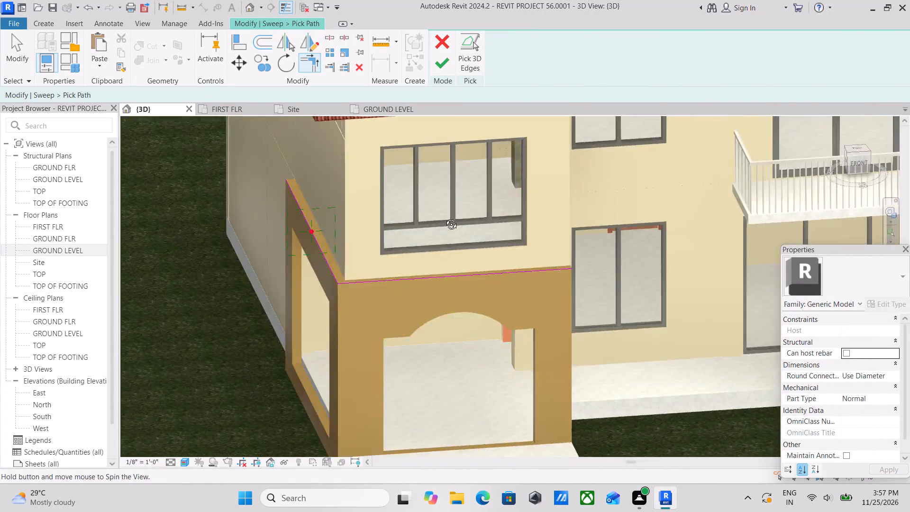
{"action": "middle_click_drag", "start_coordinate": [444, 217], "coordinate": [464, 212], "text": "shift"}
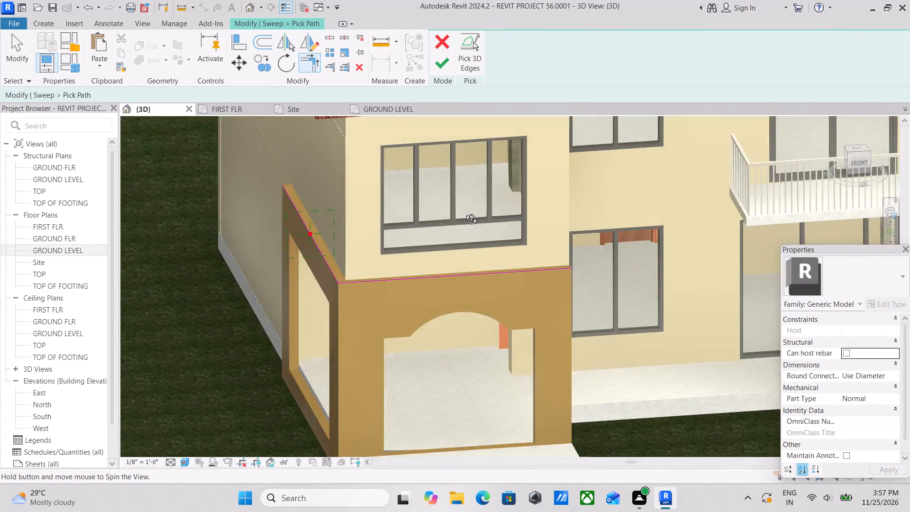
{"action": "middle_click_drag", "start_coordinate": [464, 212], "coordinate": [482, 220], "text": "shift"}
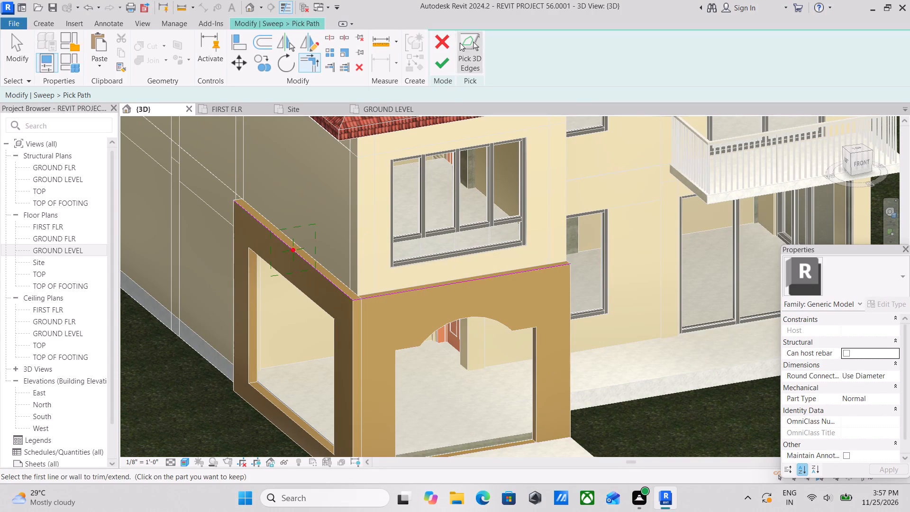
{"action": "left_click", "coordinate": [443, 56]}
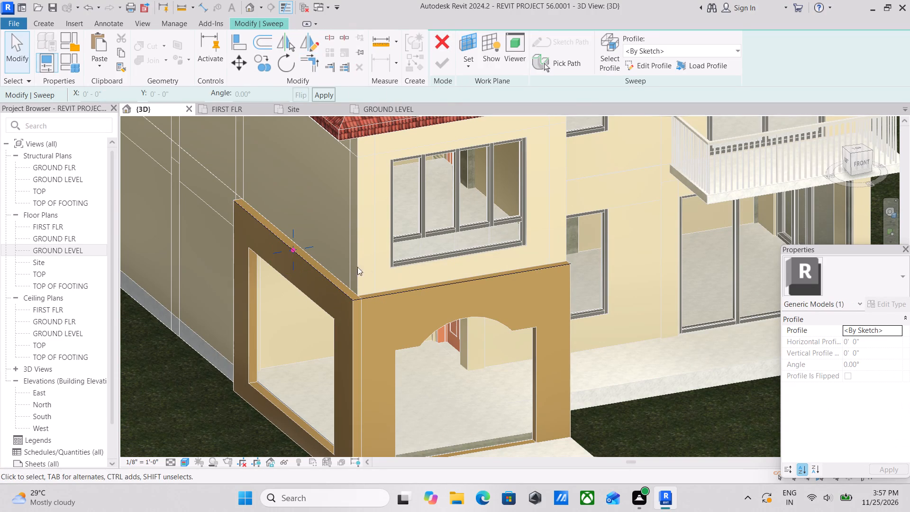
Open the sweep profile for sketching in the Back view and draw a short horizontal line outward from the frame's top outer corner.
{"action": "scroll", "coordinate": [357, 265], "scroll_direction": "down", "scroll_amount": 2}
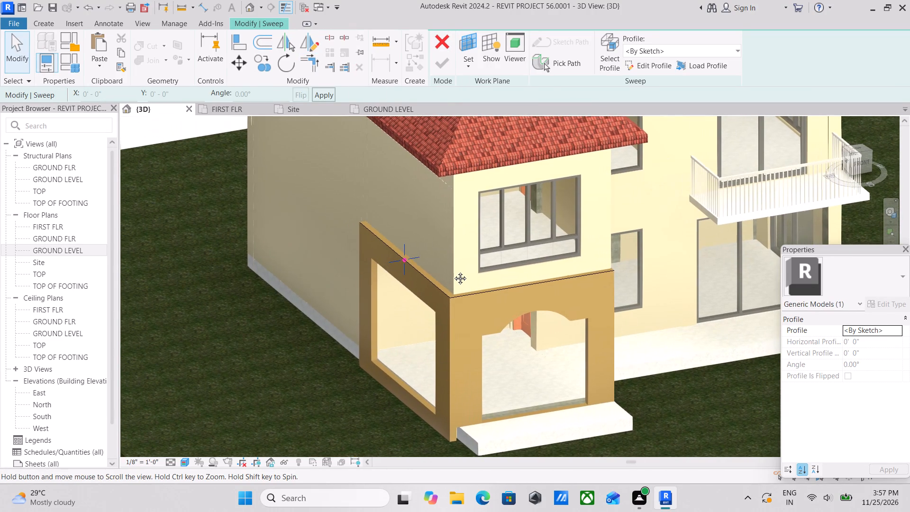
{"action": "left_click", "coordinate": [650, 66]}
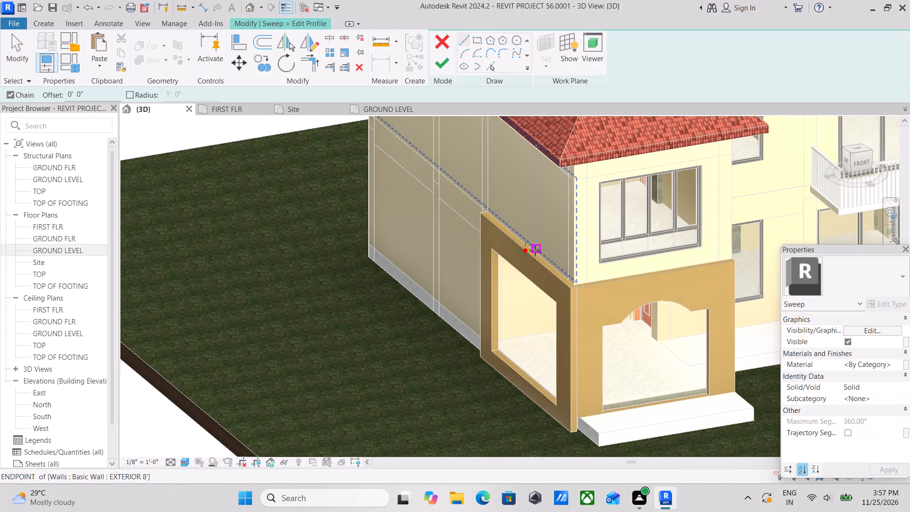
{"action": "middle_click_drag", "start_coordinate": [409, 250], "coordinate": [582, 237], "text": "shift"}
{"action": "middle_click_drag", "start_coordinate": [533, 256], "coordinate": [652, 240]}
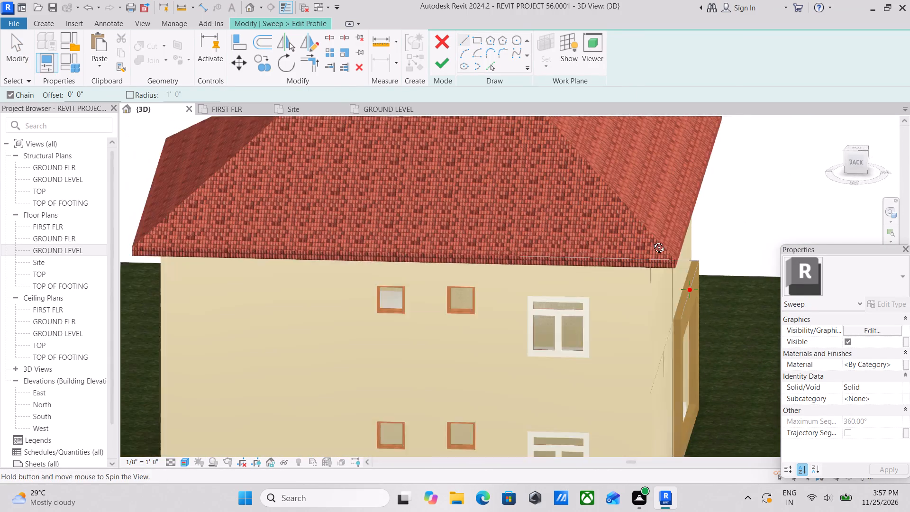
{"action": "middle_click_drag", "start_coordinate": [652, 240], "coordinate": [651, 240]}
{"action": "middle_click_drag", "start_coordinate": [651, 273], "coordinate": [644, 235]}
{"action": "scroll", "coordinate": [723, 284], "scroll_direction": "up", "scroll_amount": 3}
{"action": "middle_click_drag", "start_coordinate": [713, 274], "coordinate": [705, 231], "text": "shift"}
{"action": "left_click", "coordinate": [855, 161]}
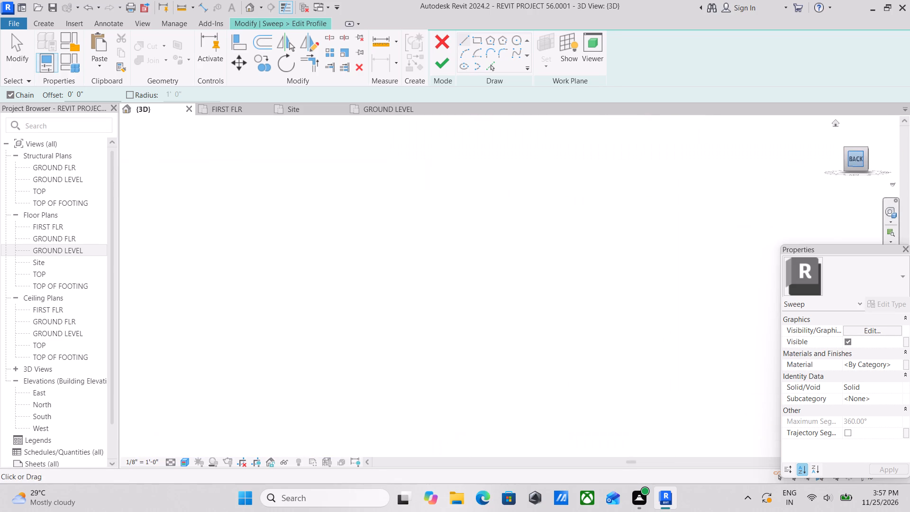
{"action": "scroll", "coordinate": [713, 254], "scroll_direction": "up", "scroll_amount": 4}
{"action": "scroll", "coordinate": [540, 271], "scroll_direction": "up", "scroll_amount": 9}
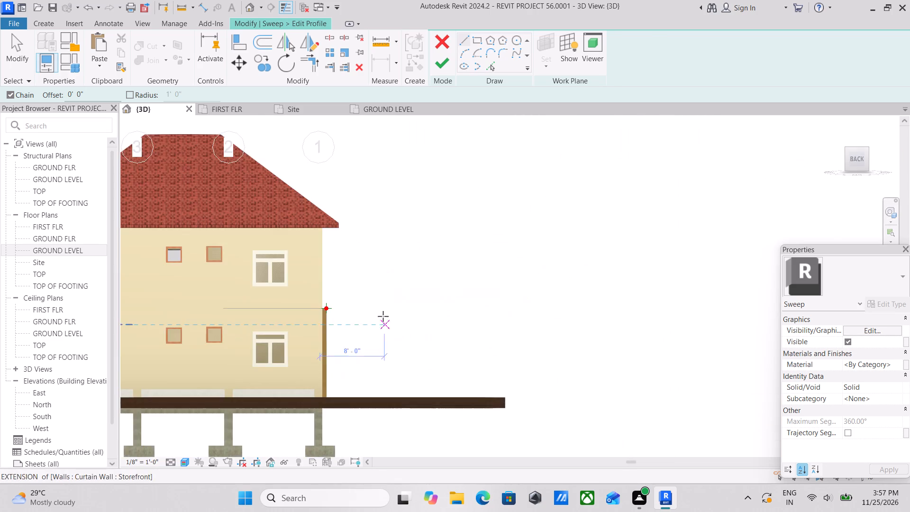
{"action": "scroll", "coordinate": [381, 311], "scroll_direction": "up", "scroll_amount": 10}
{"action": "scroll", "coordinate": [208, 290], "scroll_direction": "up", "scroll_amount": 9}
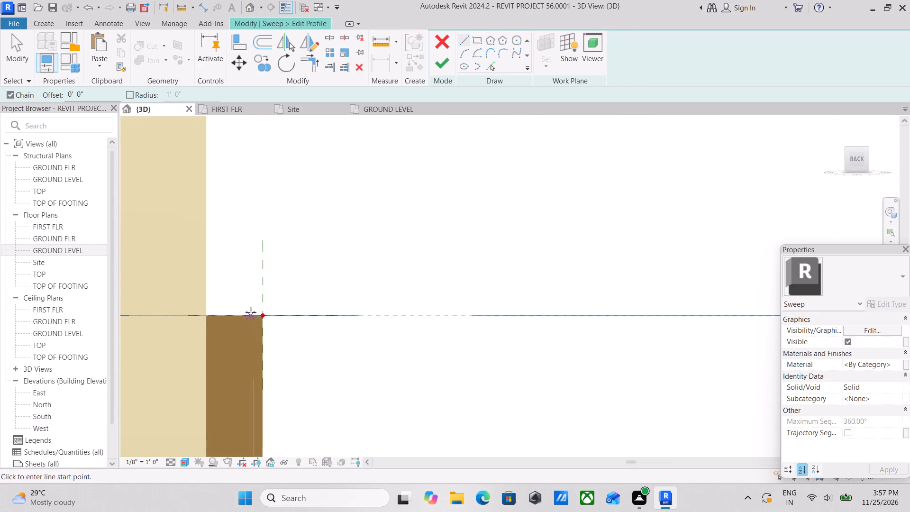
{"action": "scroll", "coordinate": [252, 315], "scroll_direction": "up", "scroll_amount": 3}
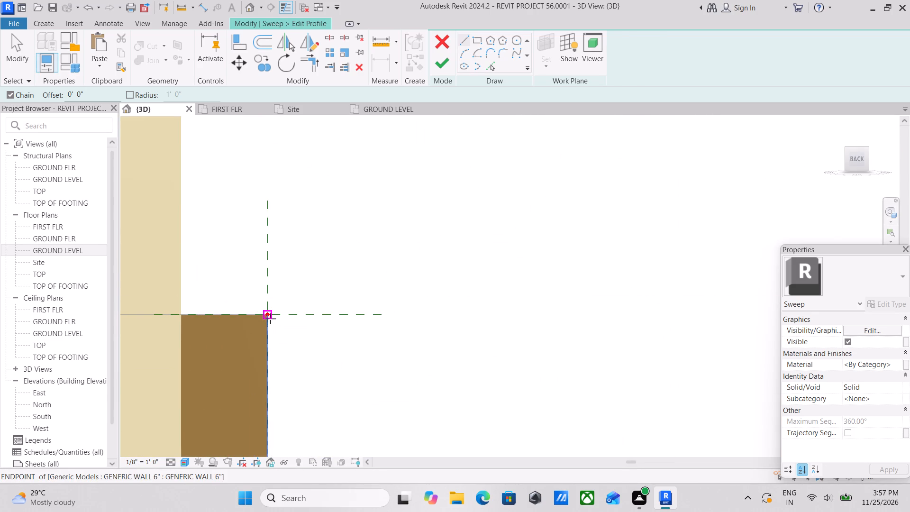
{"action": "scroll", "coordinate": [270, 319], "scroll_direction": "up", "scroll_amount": 8}
{"action": "left_click", "coordinate": [267, 301]}
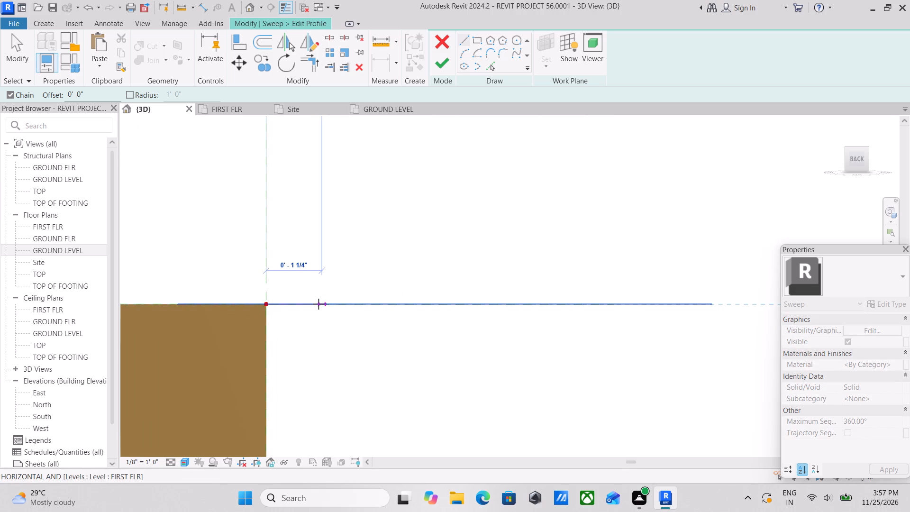
{"action": "left_click", "coordinate": [353, 305]}
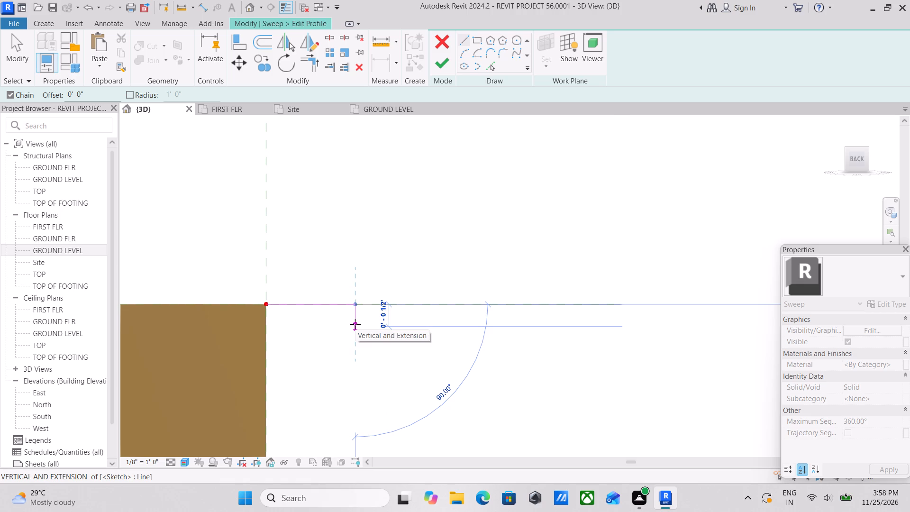
{"action": "key", "text": "Escape"}
{"action": "key", "text": "Escape"}
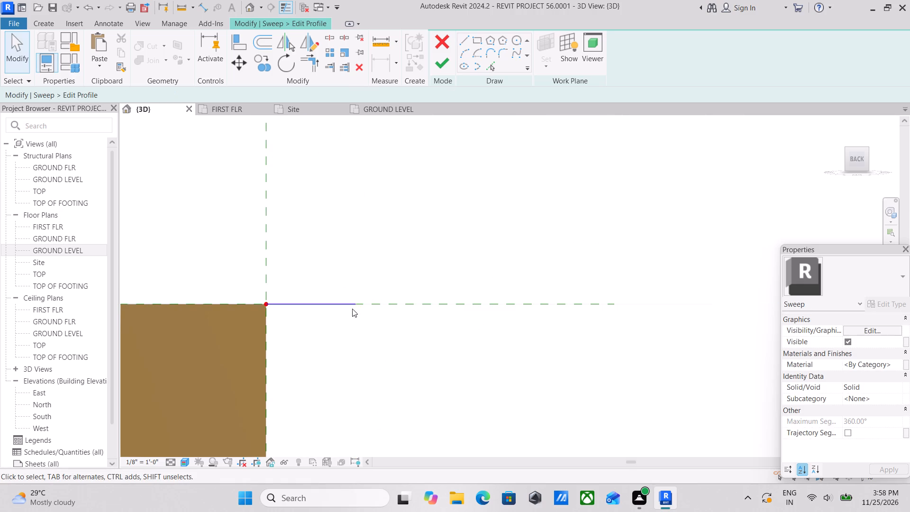
Lengthen the profile's top horizontal line to 4 in by stretching its outer end.
{"action": "left_click", "coordinate": [348, 305]}
{"action": "left_click_drag", "start_coordinate": [355, 302], "coordinate": [376, 303]}
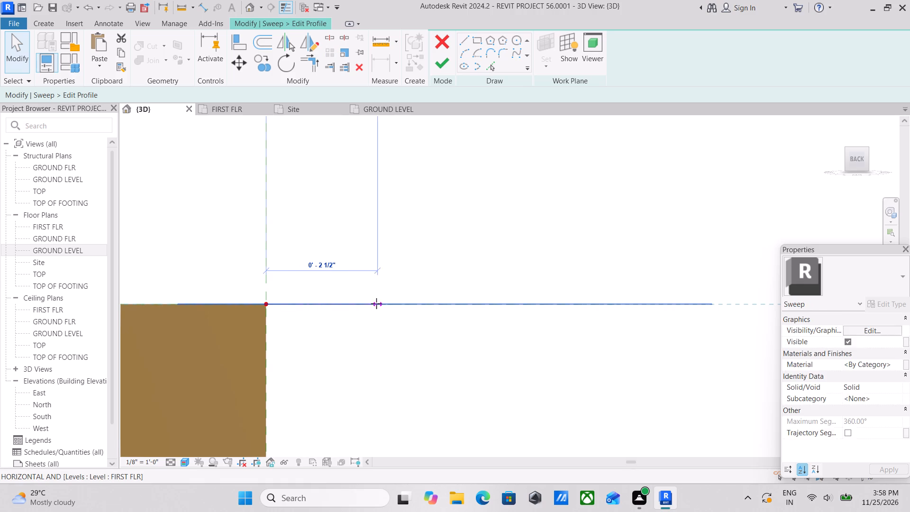
{"action": "left_click_drag", "start_coordinate": [376, 303], "coordinate": [418, 305]}
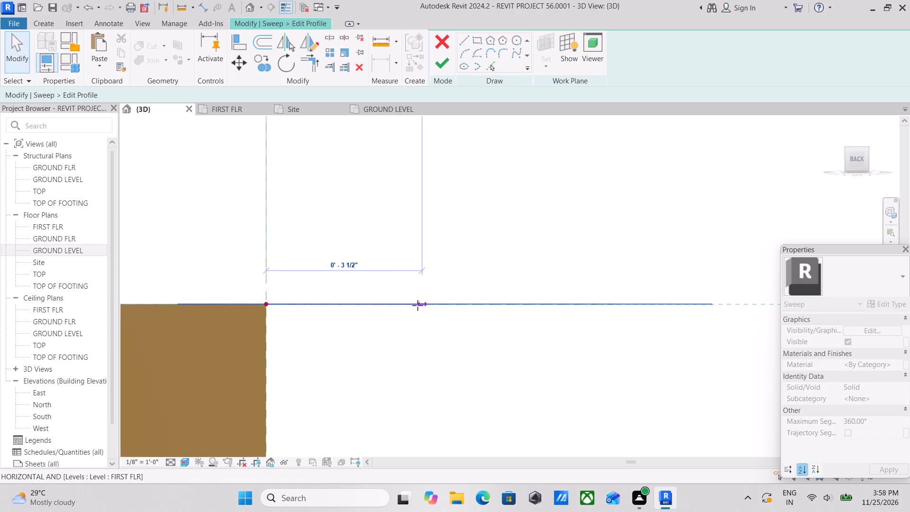
{"action": "left_click_drag", "start_coordinate": [418, 305], "coordinate": [444, 309]}
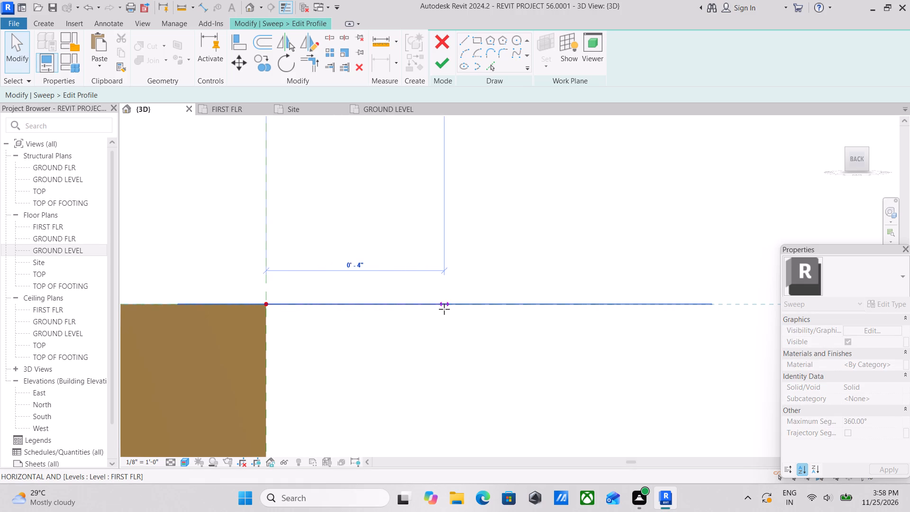
{"action": "left_click_drag", "start_coordinate": [444, 309], "coordinate": [445, 309]}
{"action": "key", "text": "Escape"}
Continue the profile from the top line's outer end with a step of lines 1 in down, 1 in inward and 1 in down.
{"action": "scroll", "coordinate": [442, 314], "scroll_direction": "up", "scroll_amount": 2}
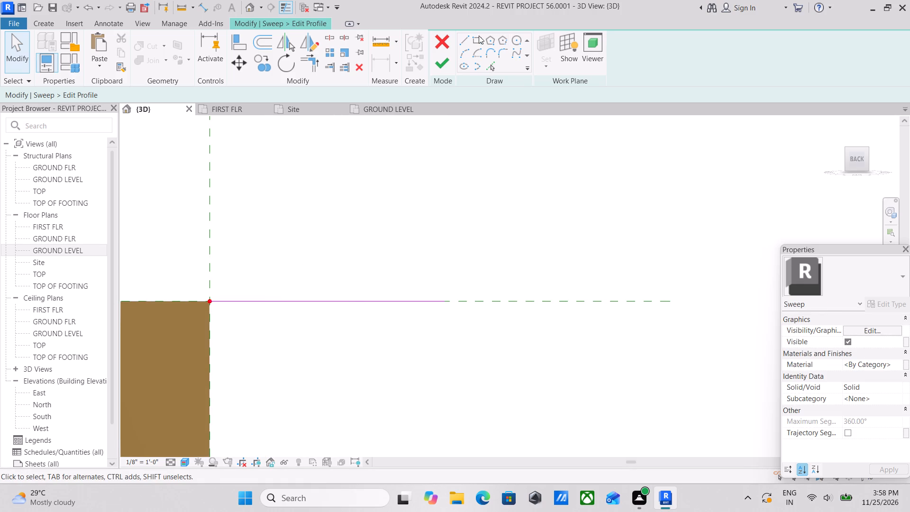
{"action": "left_click", "coordinate": [465, 39]}
{"action": "left_click", "coordinate": [447, 303]}
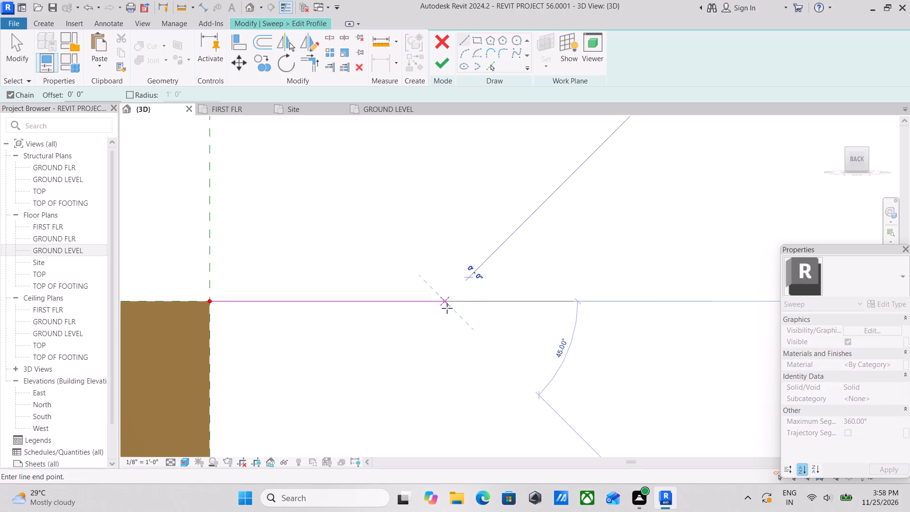
{"action": "middle_click_drag", "start_coordinate": [446, 327], "coordinate": [453, 302]}
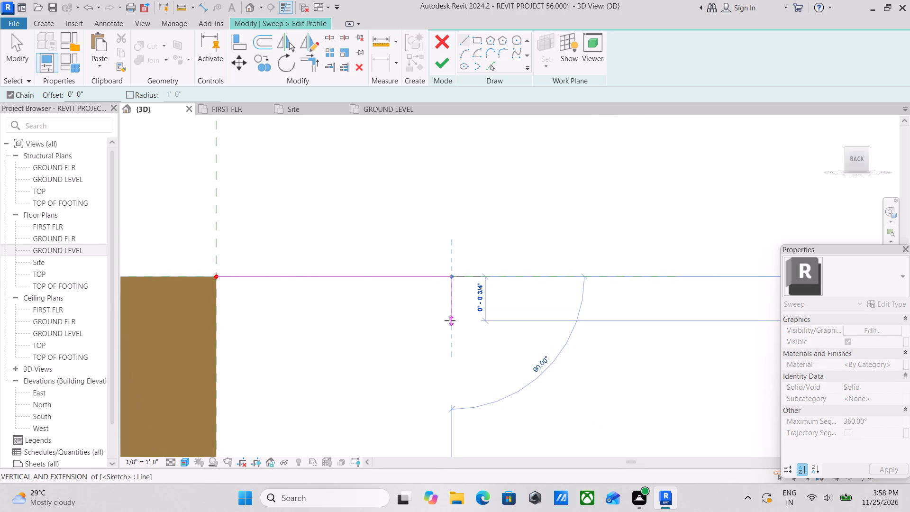
{"action": "left_click", "coordinate": [452, 334]}
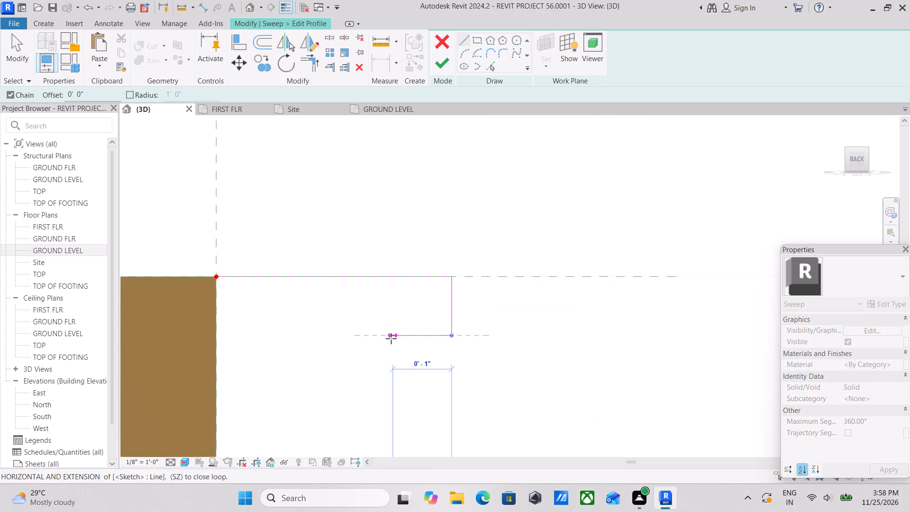
{"action": "left_click", "coordinate": [391, 338]}
{"action": "middle_click_drag", "start_coordinate": [393, 366], "coordinate": [403, 316]}
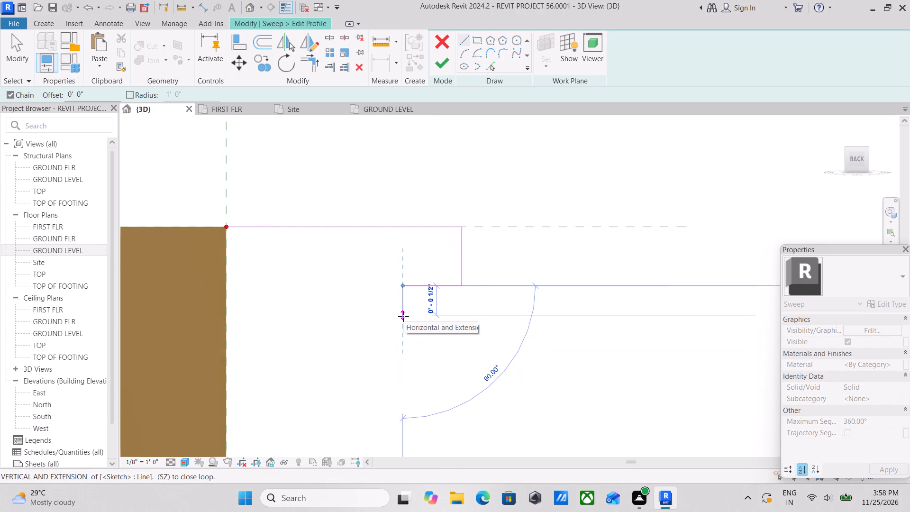
{"action": "left_click", "coordinate": [403, 345]}
{"action": "key", "text": "Escape"}
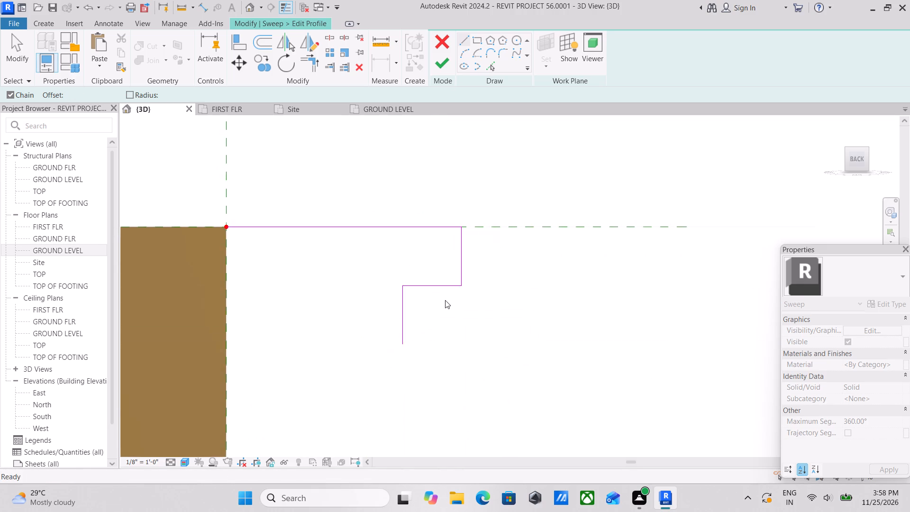
{"action": "scroll", "coordinate": [446, 299], "scroll_direction": "up", "scroll_amount": 2}
{"action": "key", "text": "Escape"}
{"action": "key", "text": "Escape"}
Shorten the profile's lower vertical line so that it is less tall than the upper one.
{"action": "left_click", "coordinate": [383, 343]}
{"action": "left_click_drag", "start_coordinate": [389, 360], "coordinate": [391, 345]}
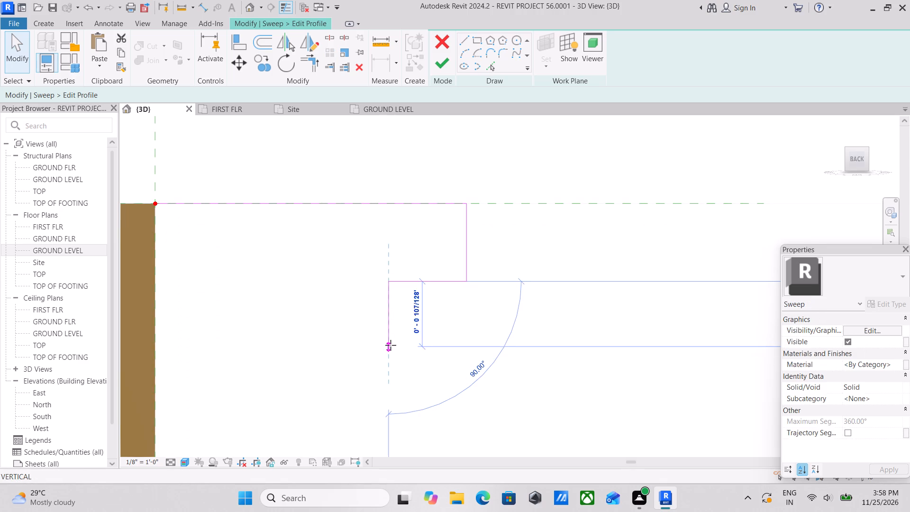
{"action": "left_click_drag", "start_coordinate": [391, 345], "coordinate": [392, 328]}
{"action": "key", "text": "Escape"}
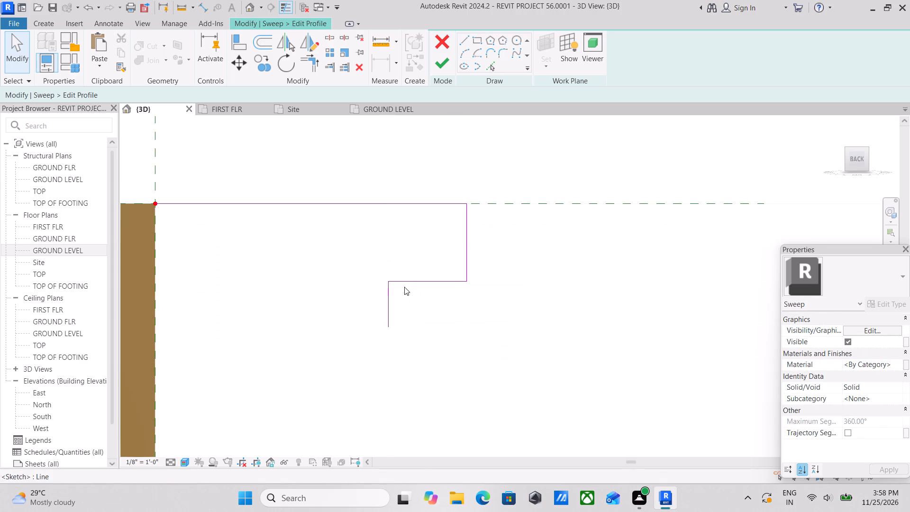
Draw a horizontal line inward from the bottom of the shortened vertical, ending before the frame's face.
{"action": "left_click", "coordinate": [468, 40]}
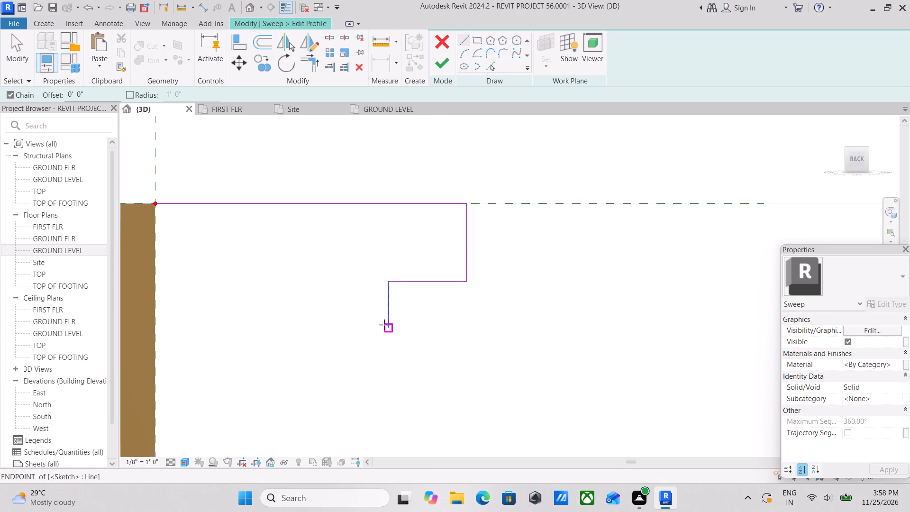
{"action": "left_click", "coordinate": [389, 328]}
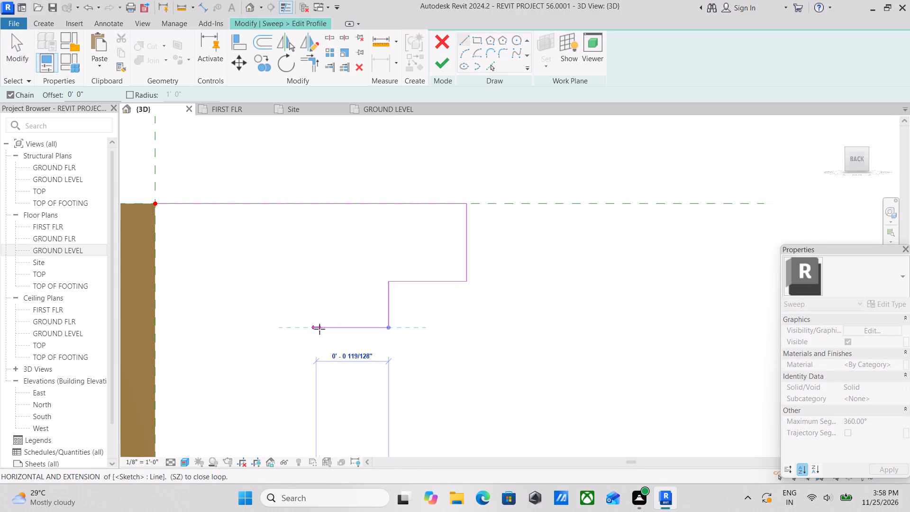
{"action": "left_click", "coordinate": [294, 328]}
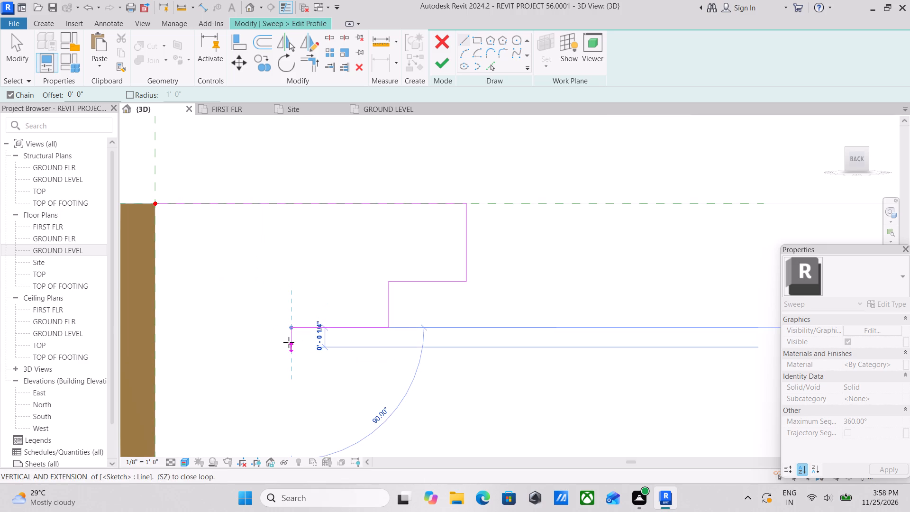
{"action": "key", "text": "Escape"}
Draw the profile's inner side from the path point down the frame's face, with a short line outward and a 1/4 in line up.
{"action": "left_click", "coordinate": [154, 205]}
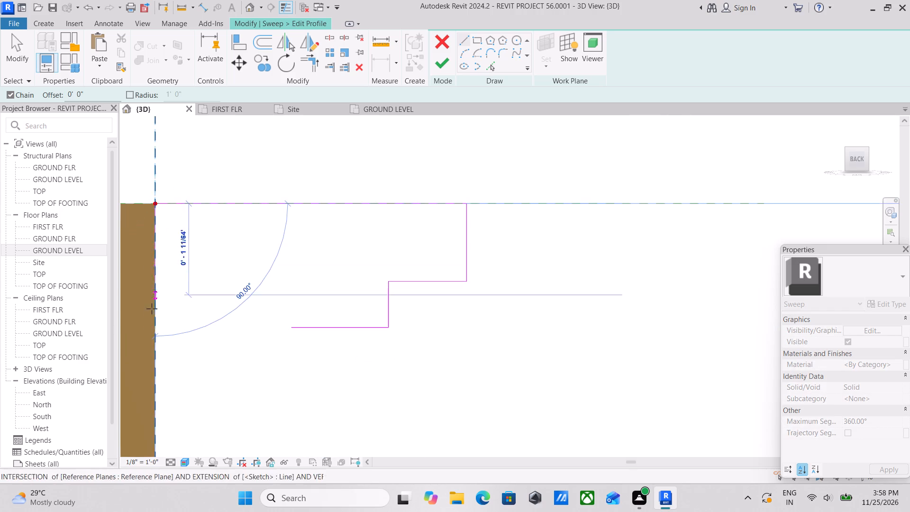
{"action": "middle_click_drag", "start_coordinate": [148, 331], "coordinate": [185, 294]}
{"action": "scroll", "coordinate": [188, 317], "scroll_direction": "down", "scroll_amount": 8}
{"action": "middle_click_drag", "start_coordinate": [194, 316], "coordinate": [211, 309]}
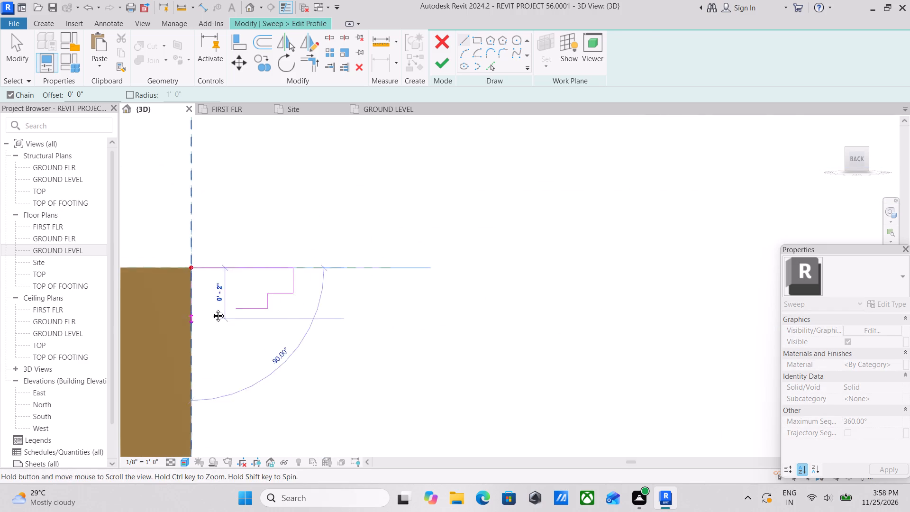
{"action": "middle_click_drag", "start_coordinate": [211, 309], "coordinate": [369, 242]}
{"action": "scroll", "coordinate": [371, 240], "scroll_direction": "down", "scroll_amount": 5}
{"action": "scroll", "coordinate": [371, 240], "scroll_direction": "up", "scroll_amount": 8}
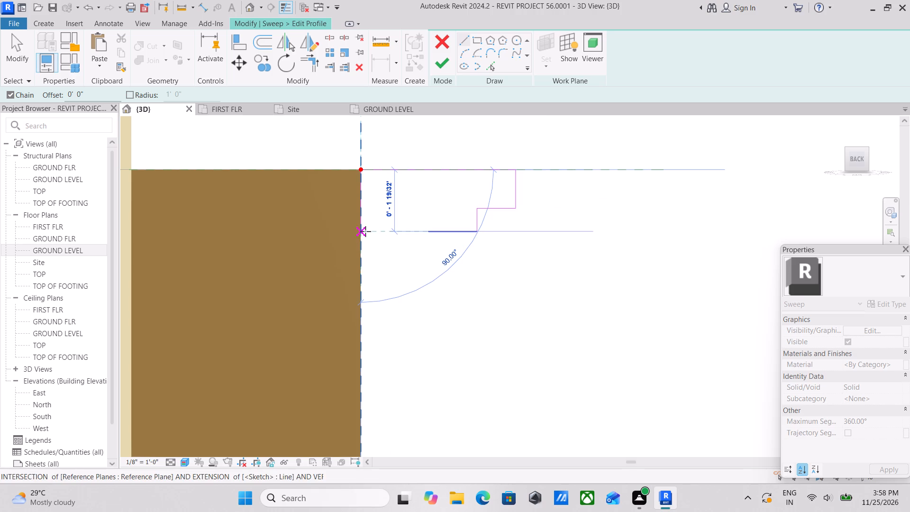
{"action": "left_click", "coordinate": [362, 262]}
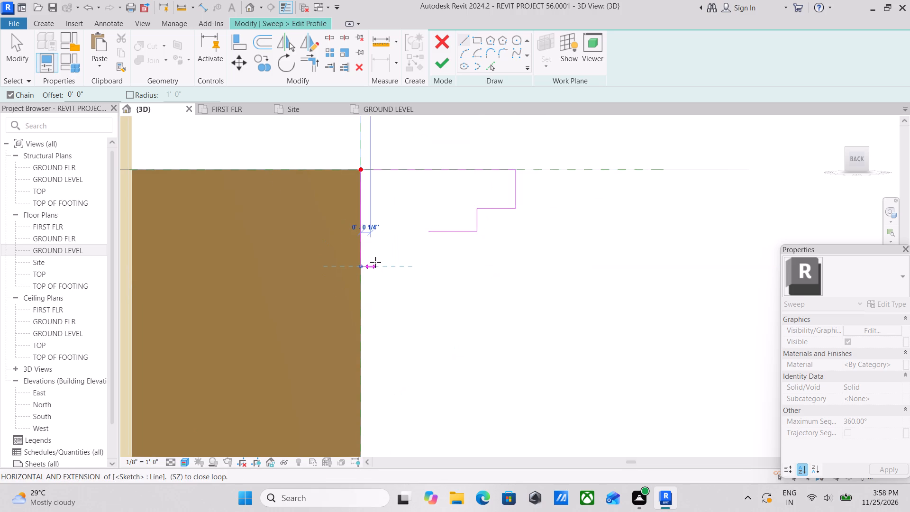
{"action": "left_click", "coordinate": [381, 266]}
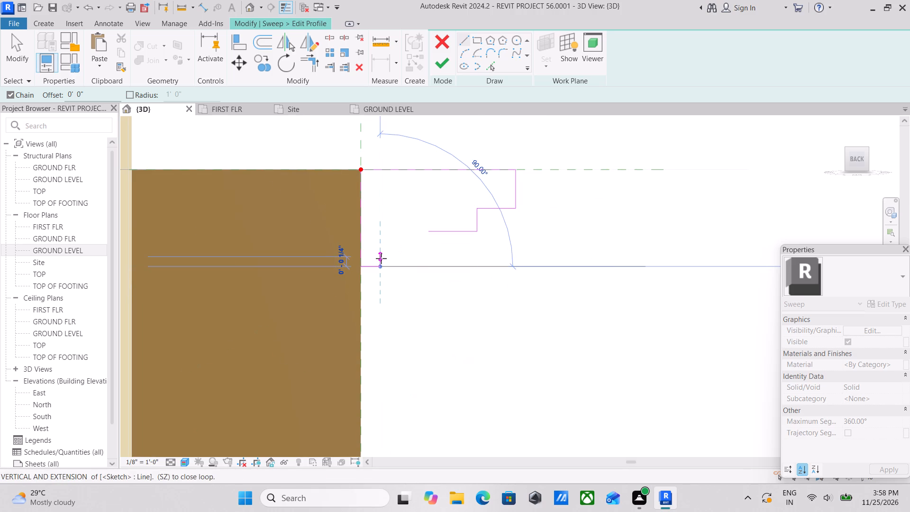
{"action": "left_click", "coordinate": [381, 258]}
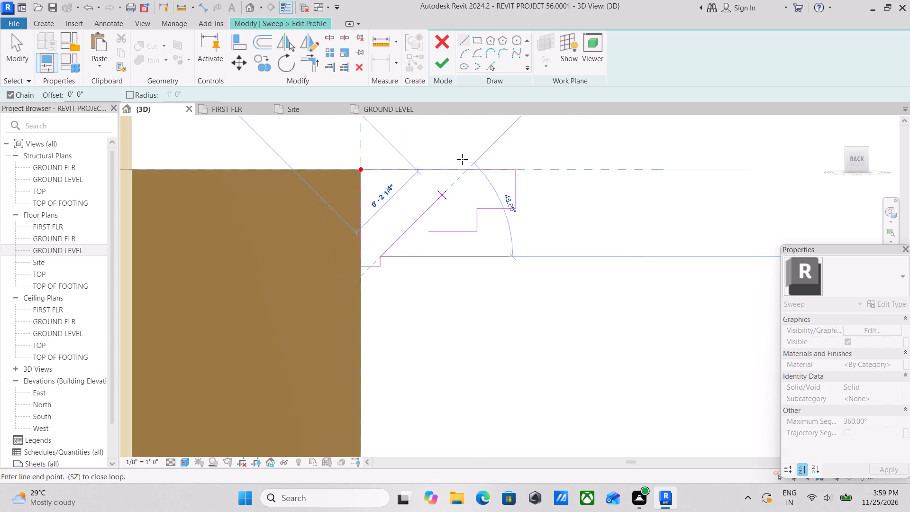
Join the short upright's top to the inner end of the lower horizontal line with a convex arc of about 1.3 in radius.
{"action": "left_click", "coordinate": [465, 50]}
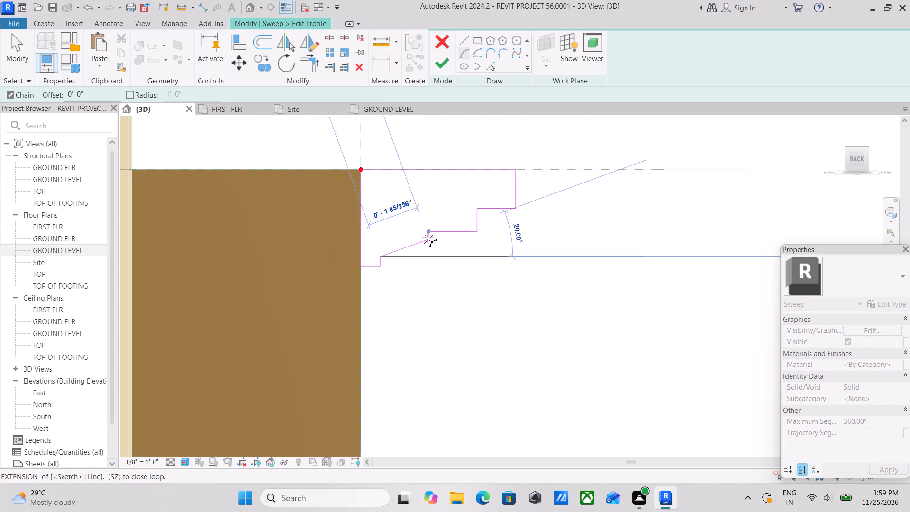
{"action": "left_click", "coordinate": [427, 230]}
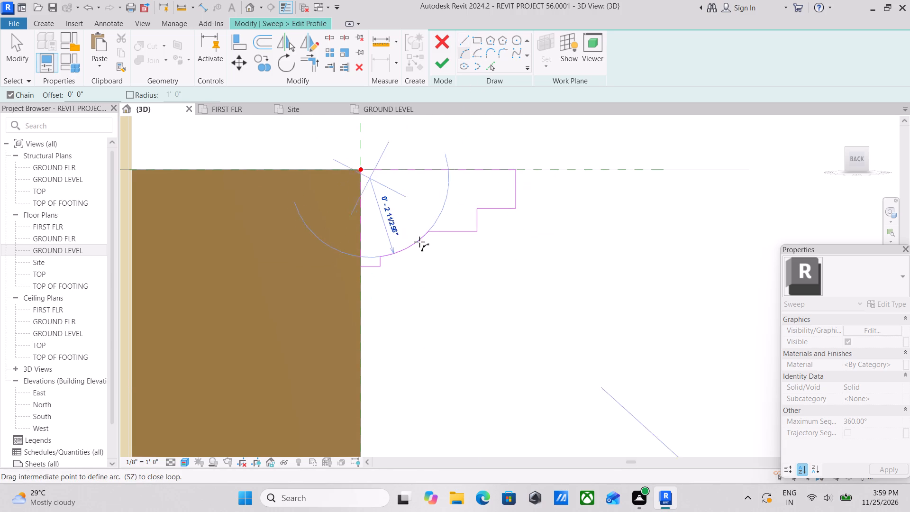
{"action": "left_click", "coordinate": [416, 246]}
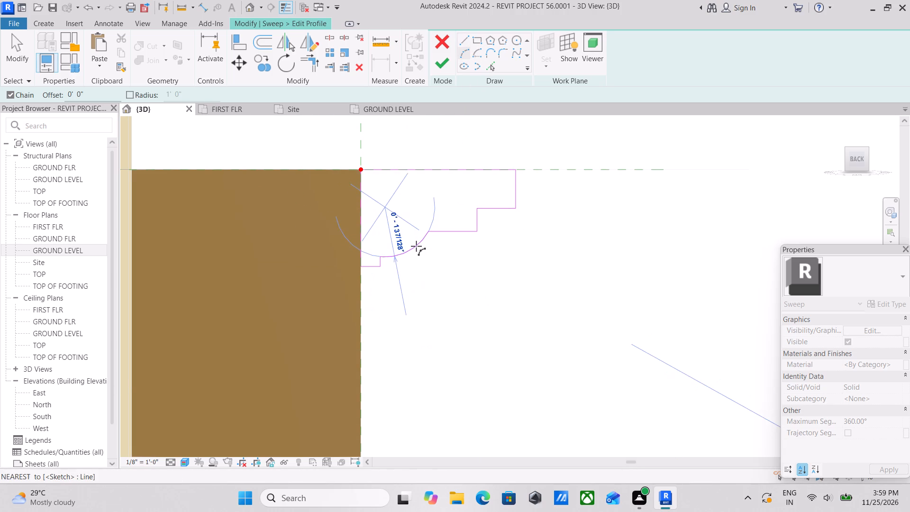
{"action": "key", "text": "Escape"}
{"action": "scroll", "coordinate": [437, 279], "scroll_direction": "down", "scroll_amount": 3}
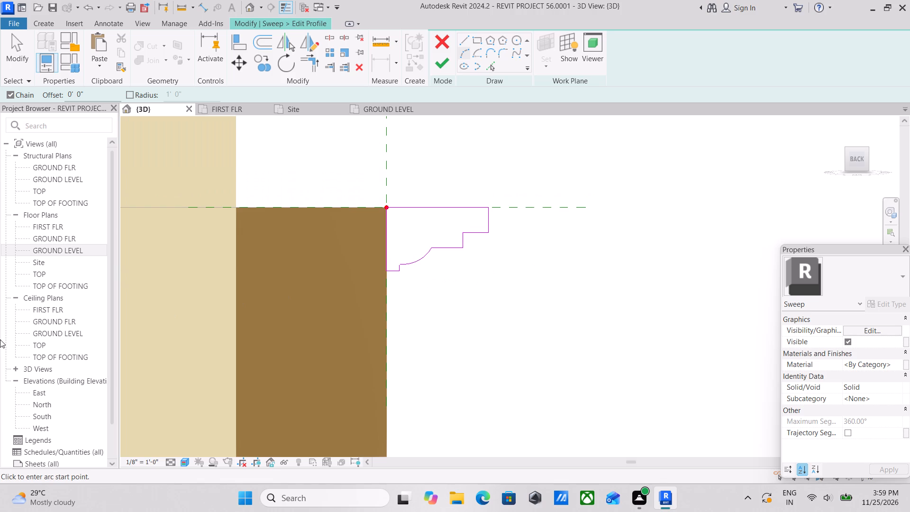
{"action": "scroll", "coordinate": [0, 341], "scroll_direction": "down", "scroll_amount": 1}
Finish the closed stepped profile sketch and complete the sweep along the frame's top edges.
{"action": "left_click", "coordinate": [438, 59]}
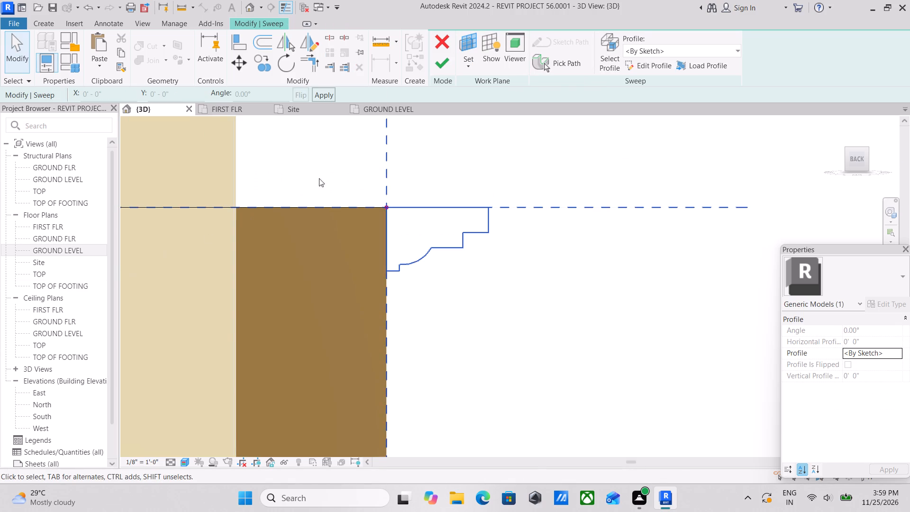
{"action": "scroll", "coordinate": [879, 340], "scroll_direction": "down", "scroll_amount": 1}
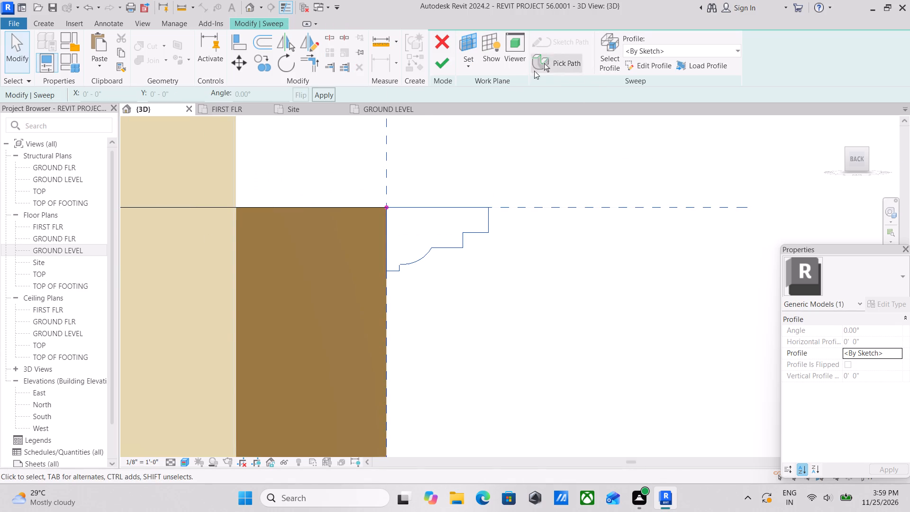
{"action": "left_click", "coordinate": [438, 61]}
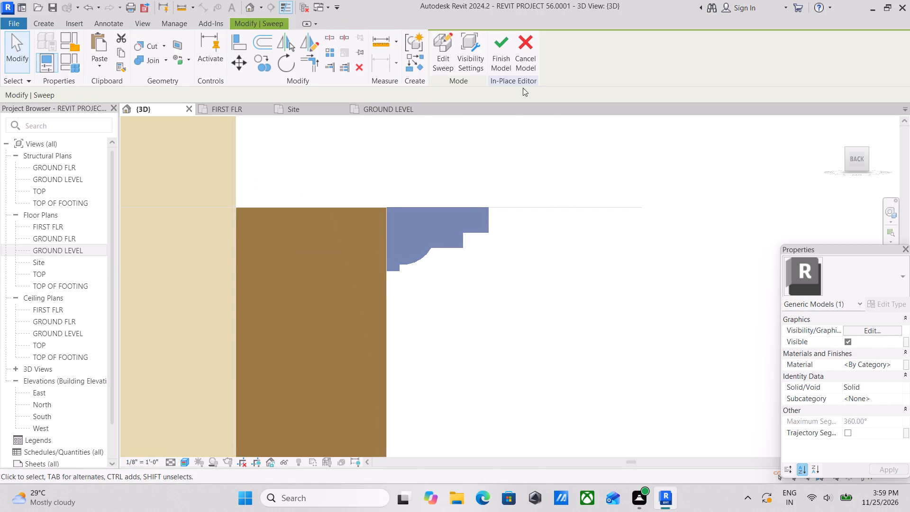
Create a new project material for the moulding sweep from its material assignment.
{"action": "scroll", "coordinate": [427, 243], "scroll_direction": "up", "scroll_amount": 14}
{"action": "scroll", "coordinate": [280, 211], "scroll_direction": "up", "scroll_amount": 6}
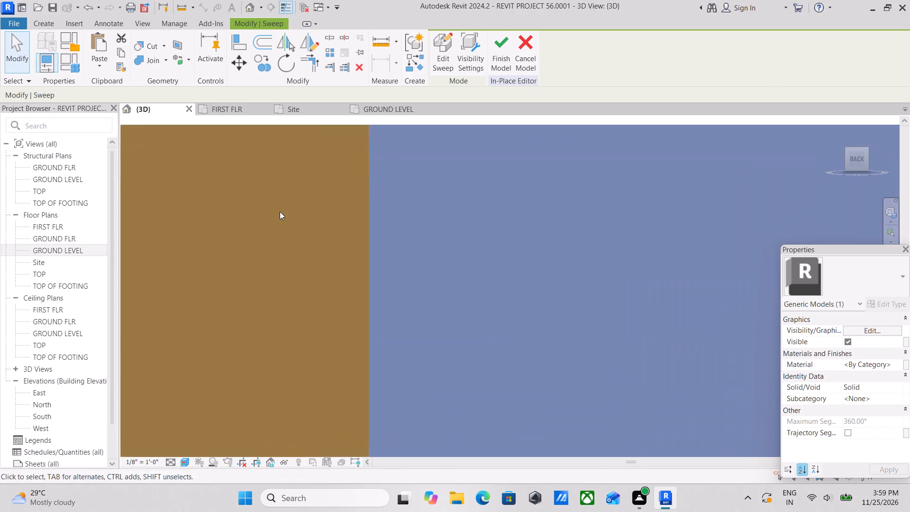
{"action": "scroll", "coordinate": [401, 137], "scroll_direction": "up", "scroll_amount": 1}
{"action": "middle_click_drag", "start_coordinate": [401, 137], "coordinate": [378, 256]}
{"action": "scroll", "coordinate": [351, 234], "scroll_direction": "up", "scroll_amount": 10}
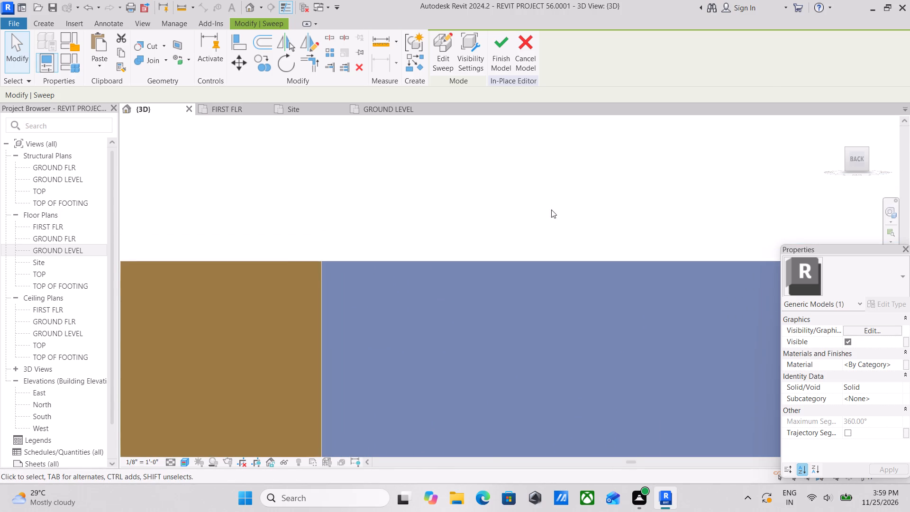
{"action": "scroll", "coordinate": [701, 309], "scroll_direction": "down", "scroll_amount": 8}
{"action": "left_click", "coordinate": [894, 364]}
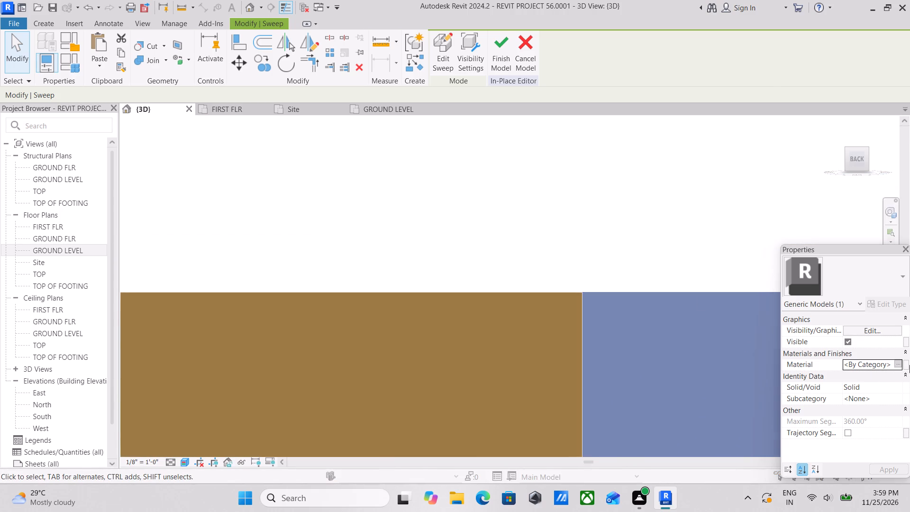
{"action": "left_click", "coordinate": [296, 366]}
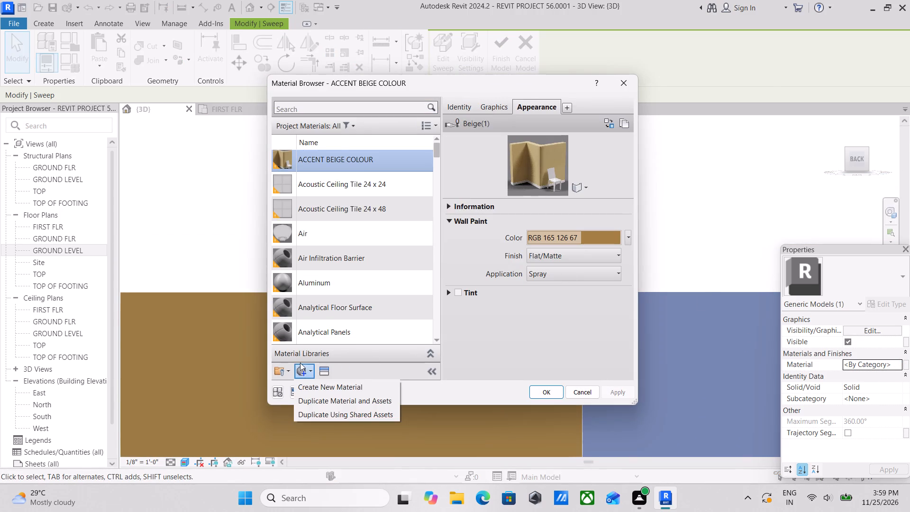
{"action": "left_click", "coordinate": [312, 383]}
Rename the new material as white colour.
{"action": "right_click", "coordinate": [319, 228]}
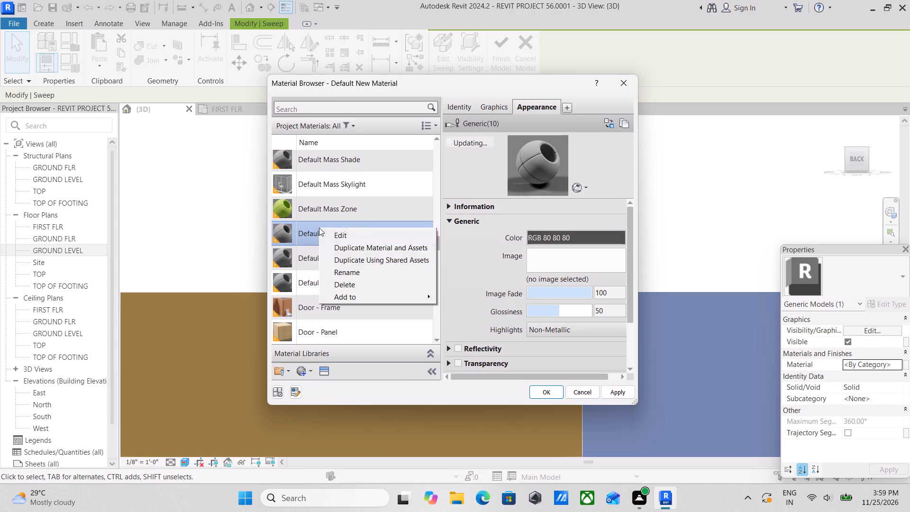
{"action": "left_click", "coordinate": [362, 274]}
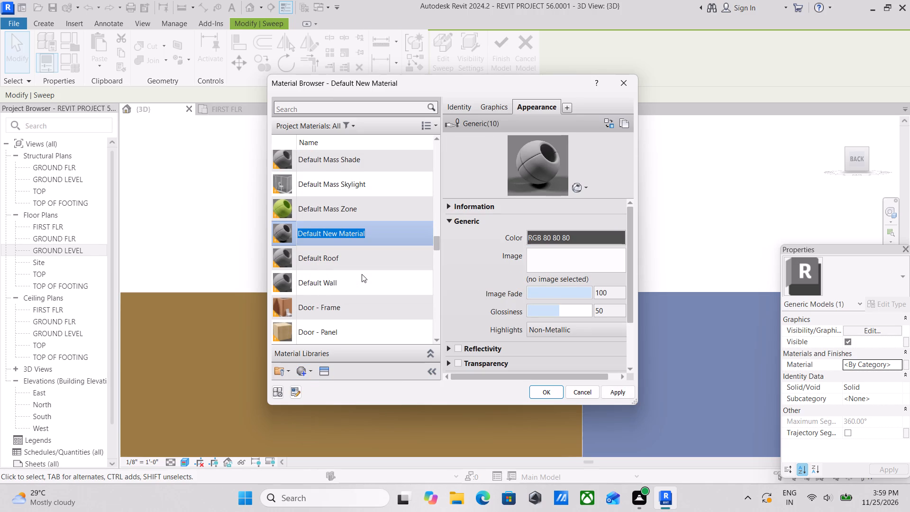
{"action": "type", "text": "white beige"}
{"action": "key", "text": "space"}
{"action": "type", "text": "colour"}
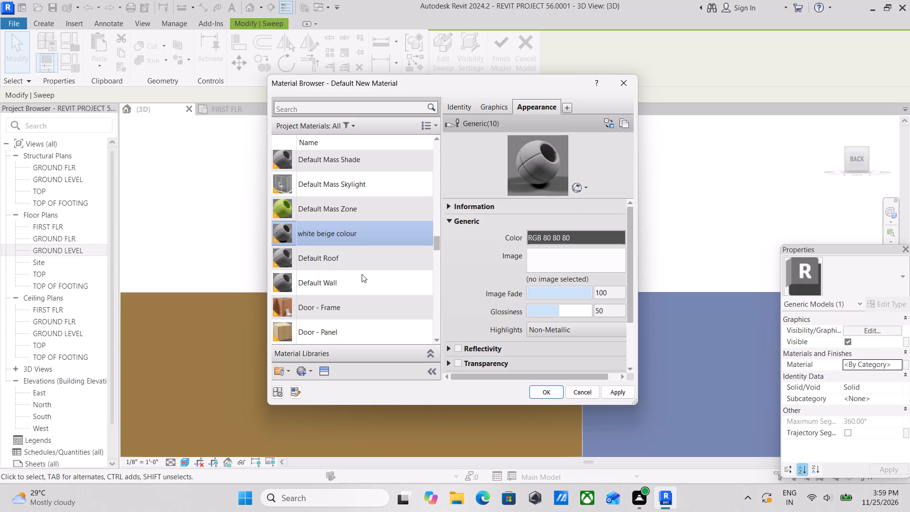
{"action": "key", "text": "BackSpace"}
{"action": "key", "text": "BackSpace"}
{"action": "key", "text": "BackSpace"}
{"action": "key", "text": "BackSpace"}
{"action": "key", "text": "BackSpace"}
{"action": "key", "text": "BackSpace"}
{"action": "key", "text": "BackSpace"}
{"action": "key", "text": "BackSpace"}
{"action": "key", "text": "BackSpace"}
{"action": "key", "text": "BackSpace"}
{"action": "key", "text": "BackSpace"}
{"action": "key", "text": "BackSpace"}
{"action": "type", "text": "co"}
{"action": "type", "text": "lour"}
Replace the new material's appearance with the Cool White asset from the Appearance Library's Wall Paint category.
{"action": "left_click", "coordinate": [320, 373]}
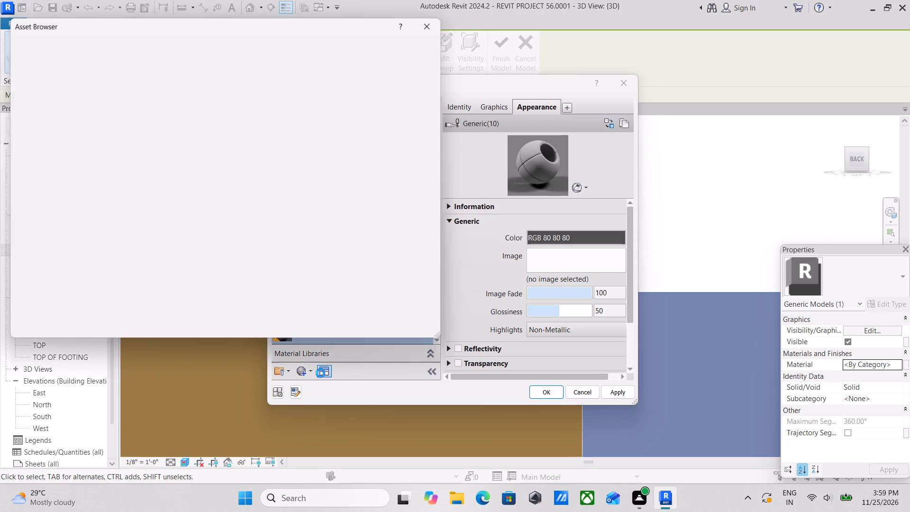
{"action": "left_click", "coordinate": [8, 105]}
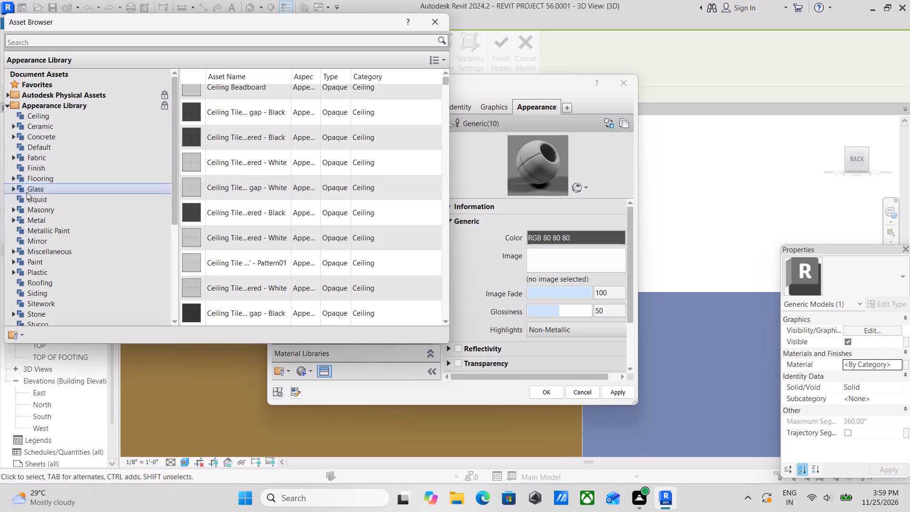
{"action": "scroll", "coordinate": [38, 263], "scroll_direction": "down", "scroll_amount": 1}
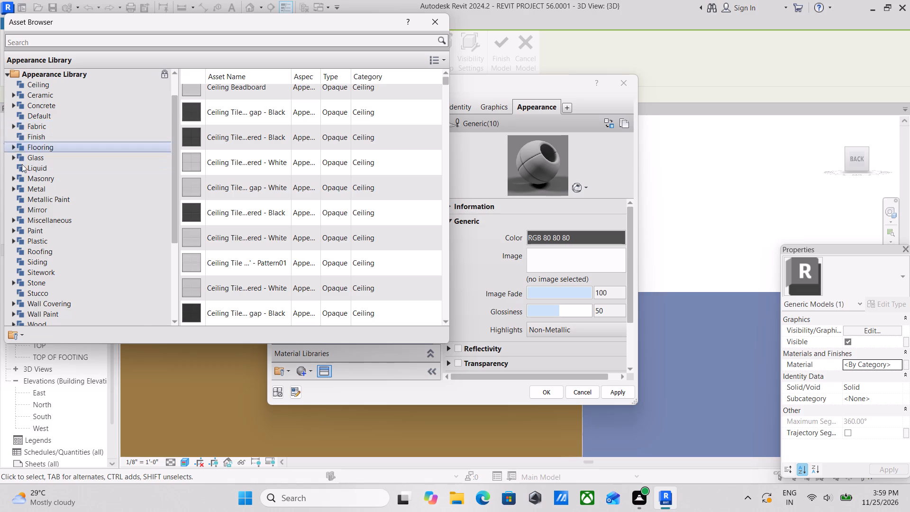
{"action": "scroll", "coordinate": [35, 298], "scroll_direction": "down", "scroll_amount": 1}
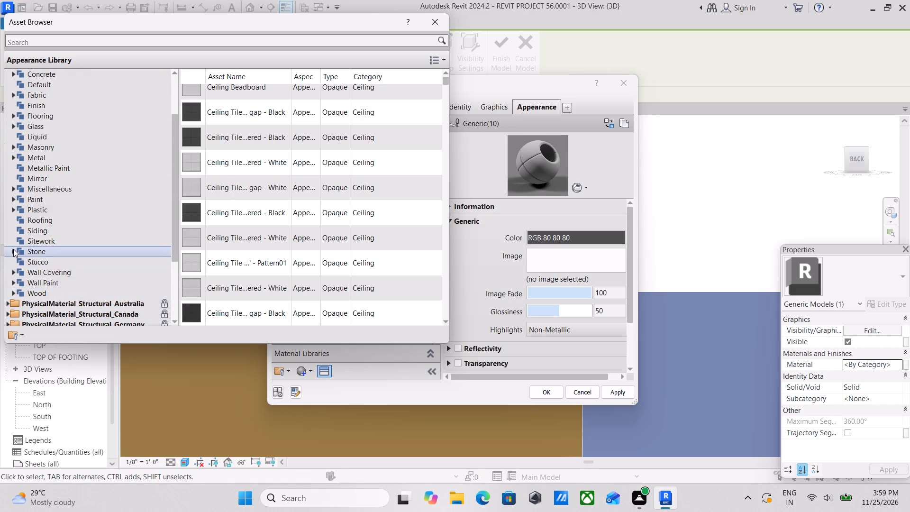
{"action": "scroll", "coordinate": [22, 282], "scroll_direction": "down", "scroll_amount": 1}
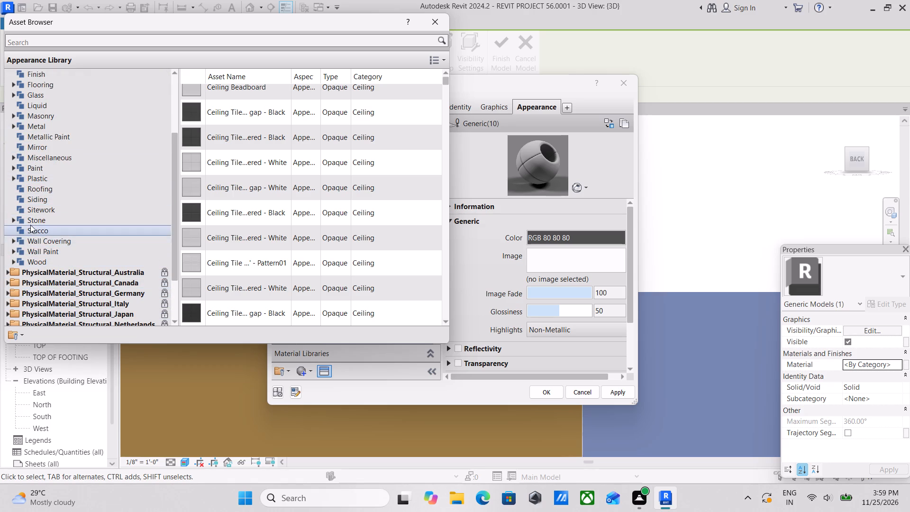
{"action": "left_click", "coordinate": [19, 219]}
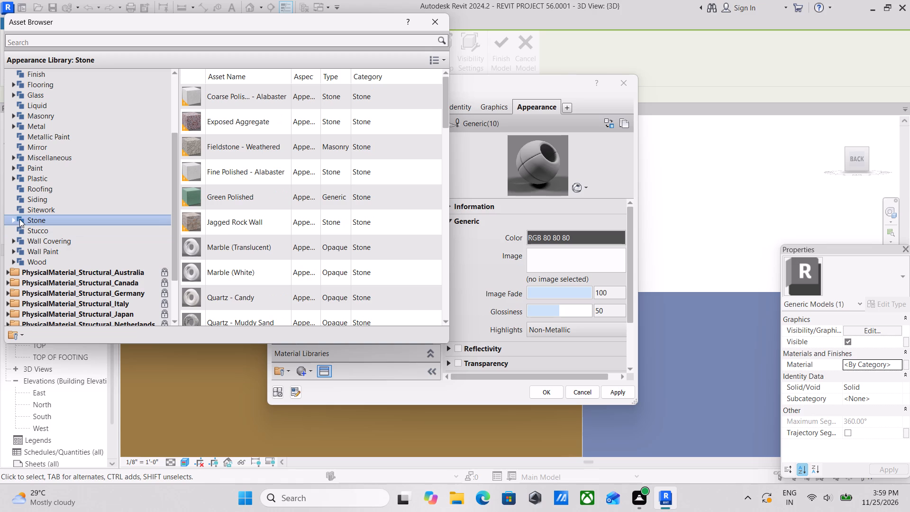
{"action": "scroll", "coordinate": [18, 233], "scroll_direction": "down", "scroll_amount": 1}
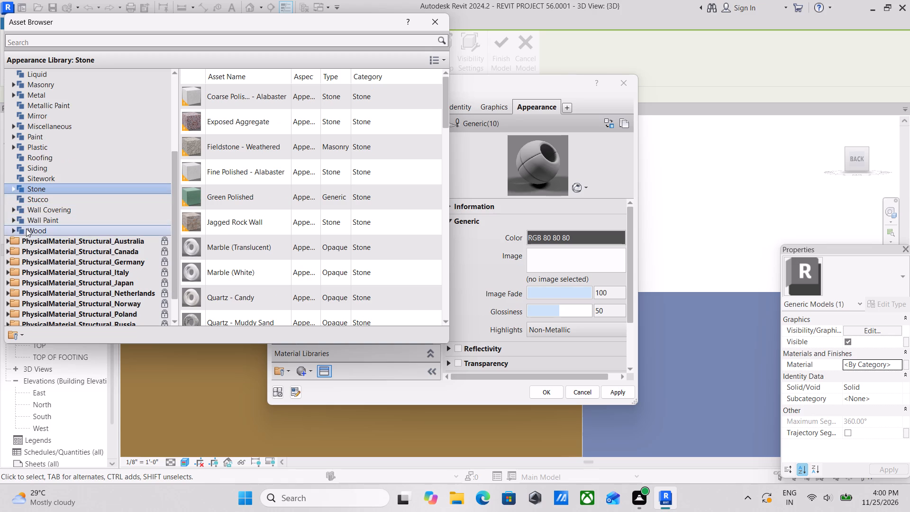
{"action": "double_click", "coordinate": [26, 229]}
{"action": "double_click", "coordinate": [36, 219]}
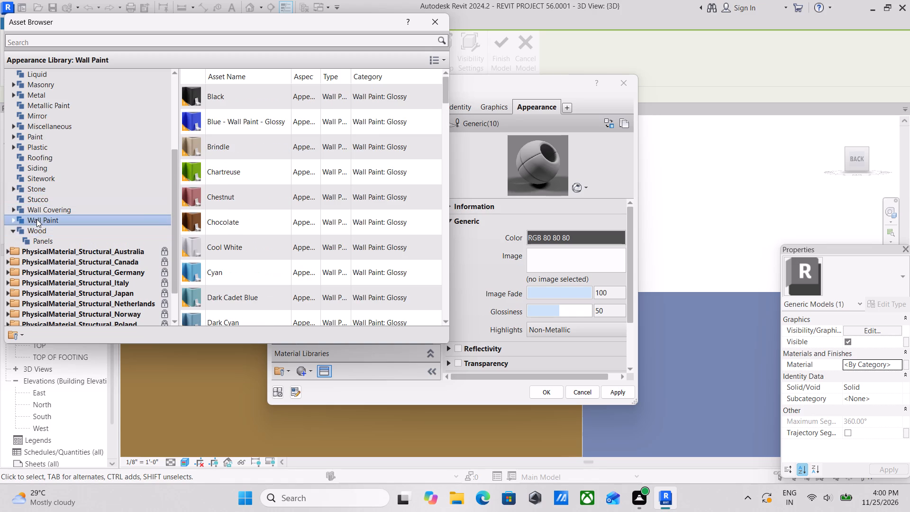
{"action": "scroll", "coordinate": [237, 135], "scroll_direction": "up", "scroll_amount": 3}
{"action": "scroll", "coordinate": [227, 157], "scroll_direction": "down", "scroll_amount": 3}
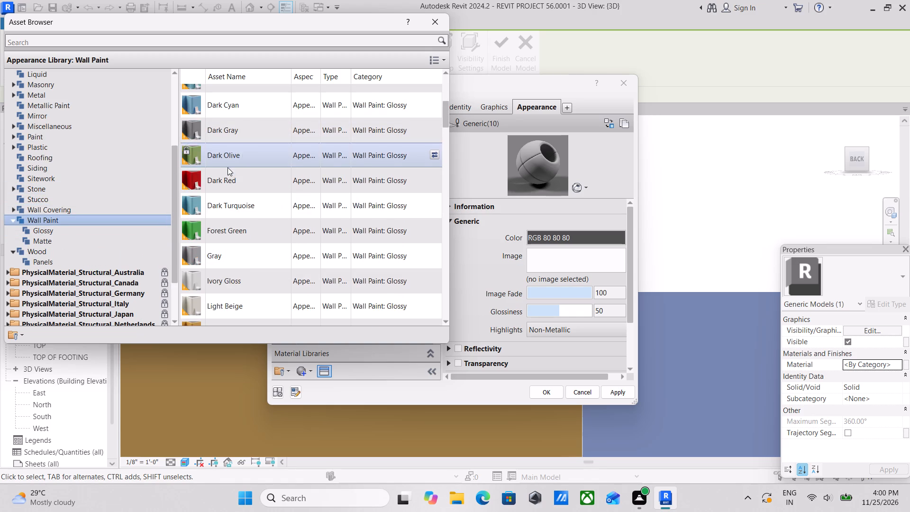
{"action": "scroll", "coordinate": [227, 171], "scroll_direction": "up", "scroll_amount": 2}
{"action": "scroll", "coordinate": [227, 171], "scroll_direction": "down", "scroll_amount": 1}
{"action": "scroll", "coordinate": [227, 171], "scroll_direction": "up", "scroll_amount": 1}
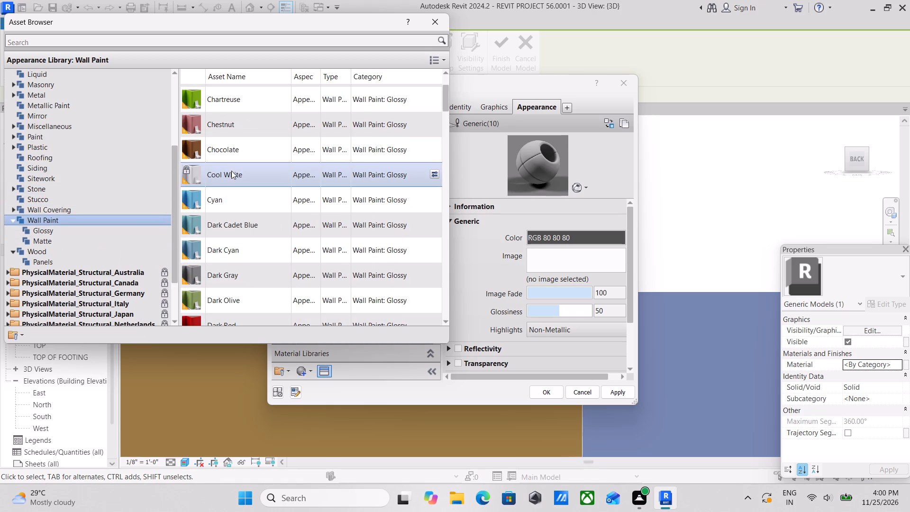
{"action": "triple_click", "coordinate": [236, 170]}
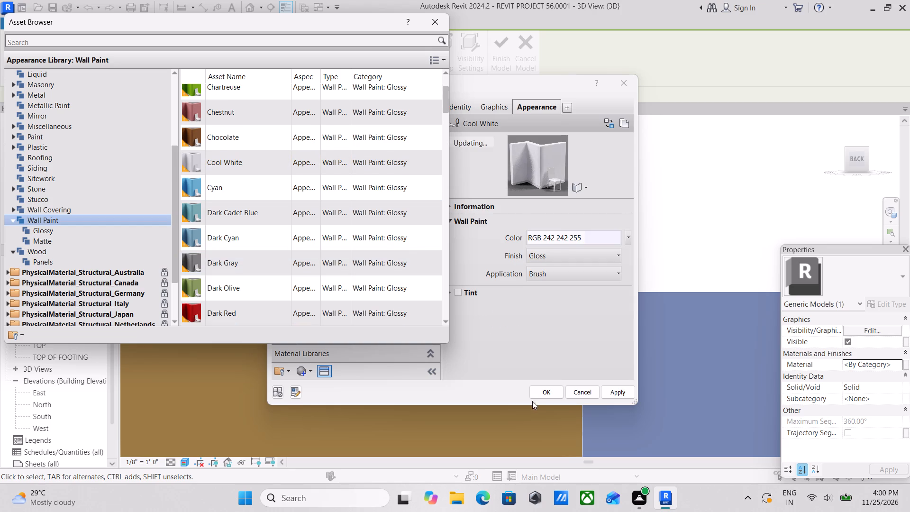
Apply the white colour material to the moulding sweep and finish the in-place model.
{"action": "left_click", "coordinate": [612, 392]}
{"action": "left_click", "coordinate": [549, 391]}
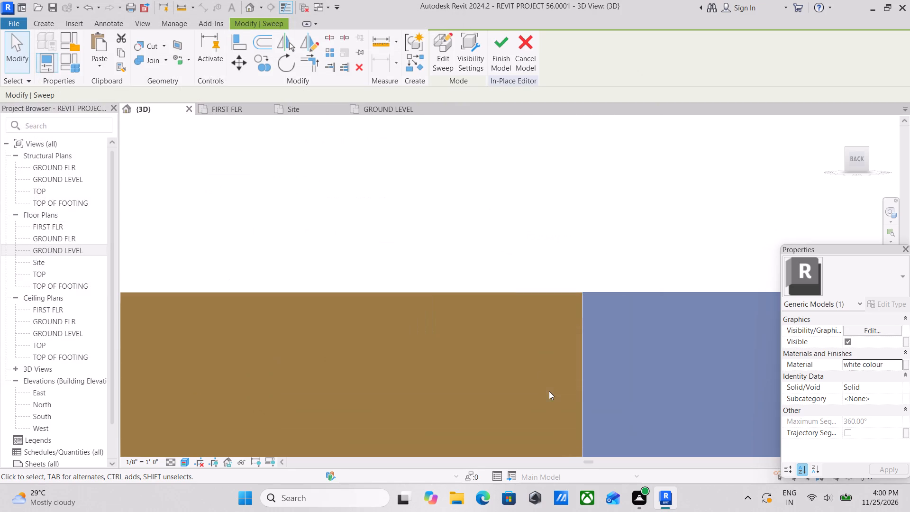
{"action": "scroll", "coordinate": [437, 298], "scroll_direction": "down", "scroll_amount": 3}
{"action": "left_click", "coordinate": [507, 40]}
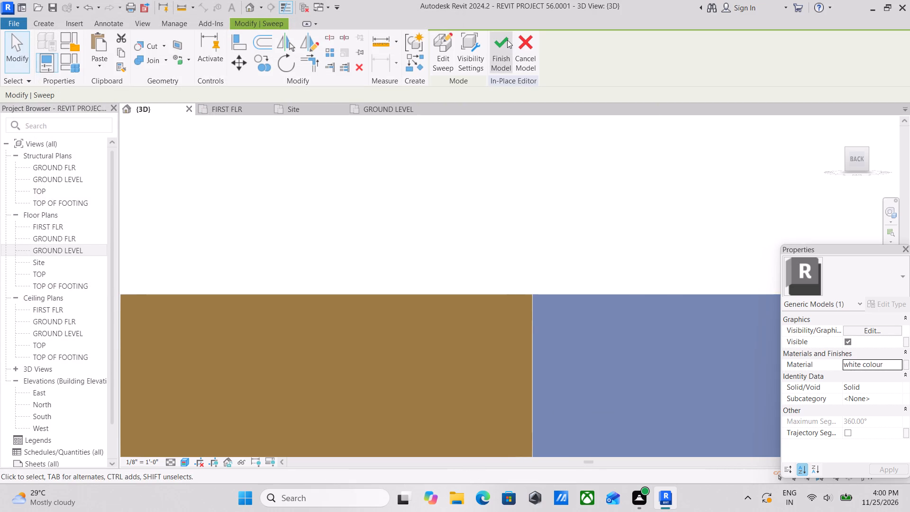
Examine the white moulding along the top edges of both porch frames, including its end on the side frame.
{"action": "scroll", "coordinate": [482, 287], "scroll_direction": "down", "scroll_amount": 20}
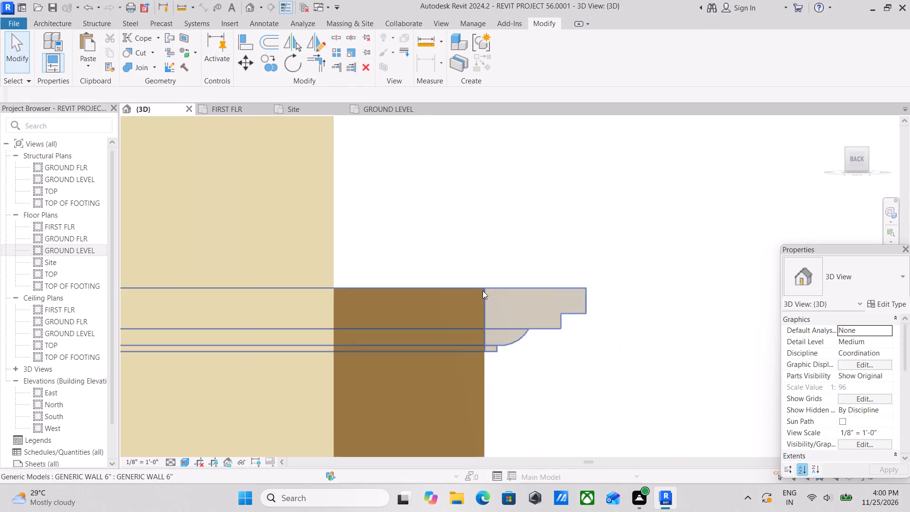
{"action": "scroll", "coordinate": [532, 306], "scroll_direction": "down", "scroll_amount": 1}
{"action": "middle_click_drag", "start_coordinate": [532, 306], "coordinate": [437, 353]}
{"action": "scroll", "coordinate": [437, 350], "scroll_direction": "down", "scroll_amount": 13}
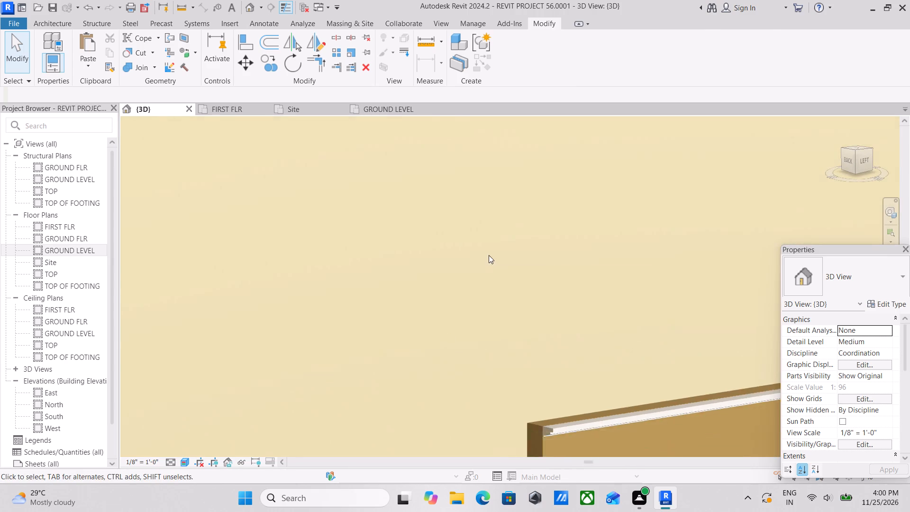
{"action": "scroll", "coordinate": [489, 255], "scroll_direction": "down", "scroll_amount": 8}
{"action": "scroll", "coordinate": [515, 307], "scroll_direction": "up", "scroll_amount": 1, "text": "shift"}
{"action": "middle_click_drag", "start_coordinate": [515, 307], "coordinate": [446, 303], "text": "shift"}
{"action": "middle_click_drag", "start_coordinate": [470, 318], "coordinate": [376, 284]}
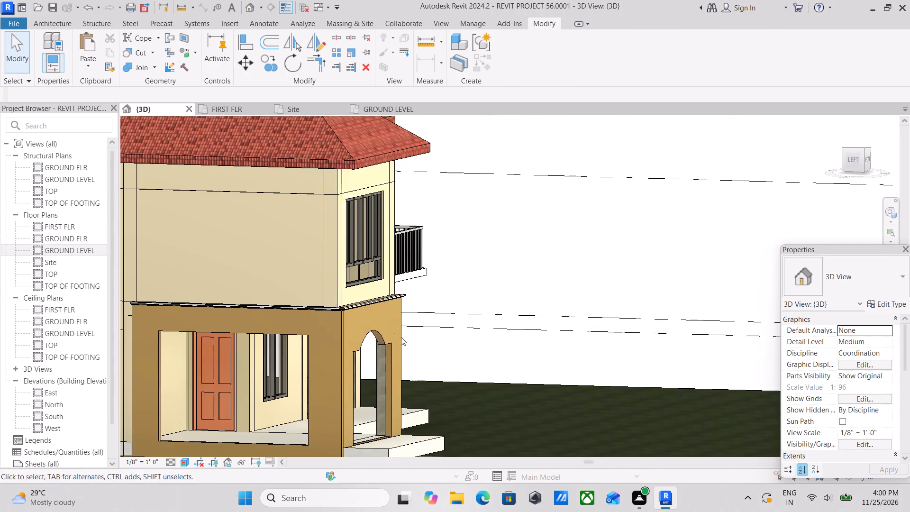
{"action": "middle_click_drag", "start_coordinate": [386, 329], "coordinate": [355, 347]}
{"action": "middle_click_drag", "start_coordinate": [291, 321], "coordinate": [459, 278]}
{"action": "scroll", "coordinate": [412, 339], "scroll_direction": "up", "scroll_amount": 3}
{"action": "middle_click_drag", "start_coordinate": [375, 338], "coordinate": [342, 336], "text": "shift"}
{"action": "scroll", "coordinate": [279, 313], "scroll_direction": "up", "scroll_amount": 2, "text": "shift"}
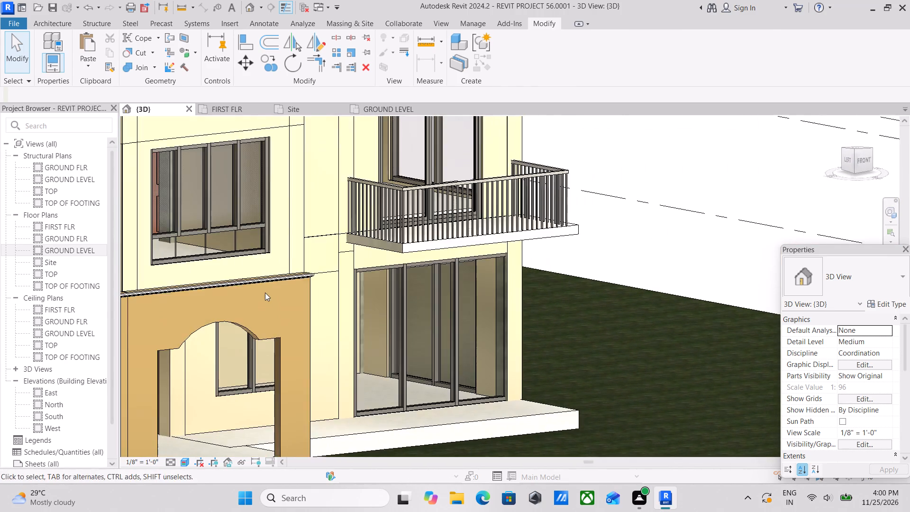
{"action": "scroll", "coordinate": [265, 293], "scroll_direction": "up", "scroll_amount": 7, "text": "shift"}
{"action": "middle_click_drag", "start_coordinate": [248, 301], "coordinate": [358, 307]}
{"action": "scroll", "coordinate": [363, 308], "scroll_direction": "up", "scroll_amount": 2}
{"action": "middle_click_drag", "start_coordinate": [293, 322], "coordinate": [384, 354]}
{"action": "scroll", "coordinate": [384, 354], "scroll_direction": "up", "scroll_amount": 1, "text": "shift"}
{"action": "scroll", "coordinate": [384, 354], "scroll_direction": "down", "scroll_amount": 10}
{"action": "scroll", "coordinate": [505, 353], "scroll_direction": "down", "scroll_amount": 1}
{"action": "middle_click_drag", "start_coordinate": [505, 353], "coordinate": [440, 301]}
{"action": "scroll", "coordinate": [482, 334], "scroll_direction": "up", "scroll_amount": 5}
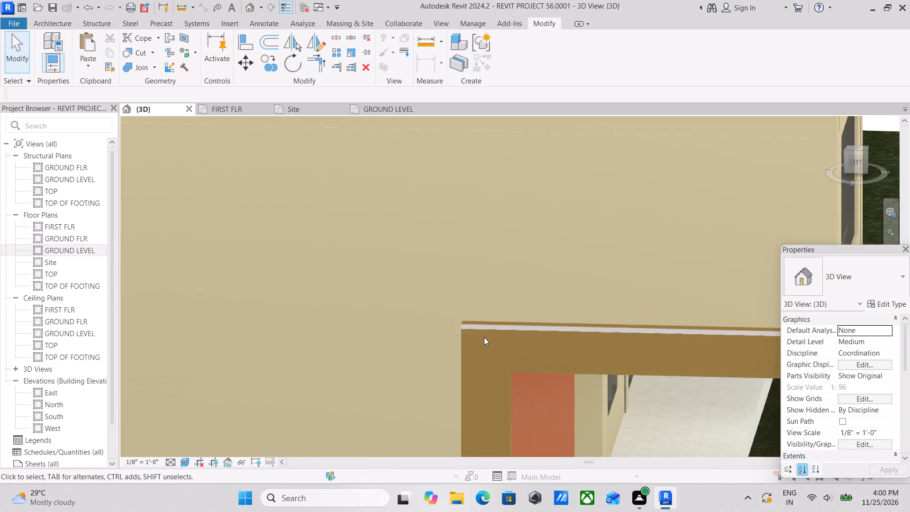
{"action": "scroll", "coordinate": [484, 337], "scroll_direction": "up", "scroll_amount": 20}
{"action": "scroll", "coordinate": [484, 337], "scroll_direction": "up", "scroll_amount": 4}
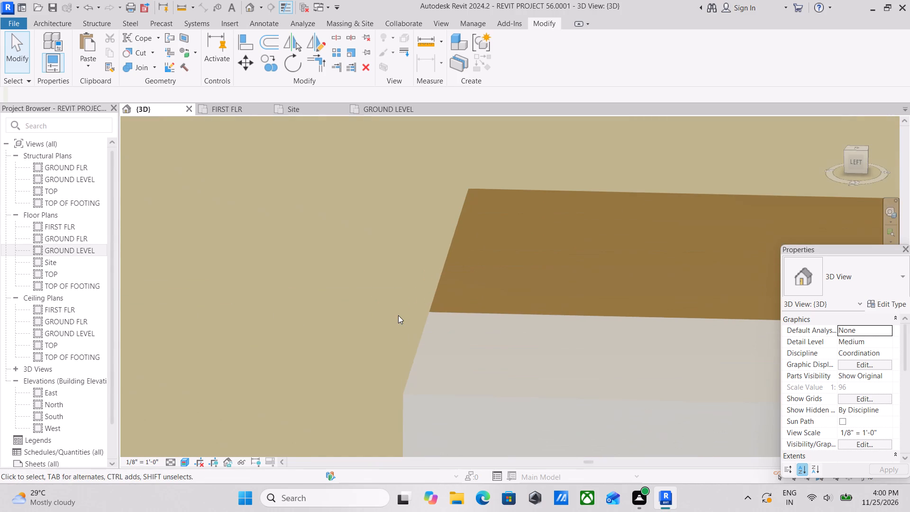
{"action": "scroll", "coordinate": [398, 315], "scroll_direction": "down", "scroll_amount": 5}
{"action": "scroll", "coordinate": [461, 320], "scroll_direction": "down", "scroll_amount": 4}
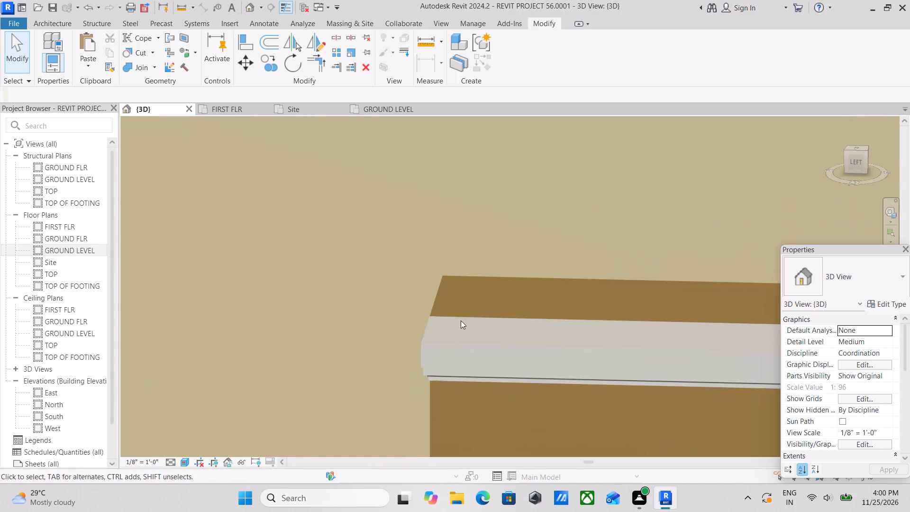
{"action": "scroll", "coordinate": [461, 320], "scroll_direction": "down", "scroll_amount": 4}
{"action": "middle_click_drag", "start_coordinate": [461, 320], "coordinate": [346, 210]}
{"action": "middle_click_drag", "start_coordinate": [530, 271], "coordinate": [490, 242], "text": "shift"}
{"action": "scroll", "coordinate": [490, 242], "scroll_direction": "down", "scroll_amount": 7}
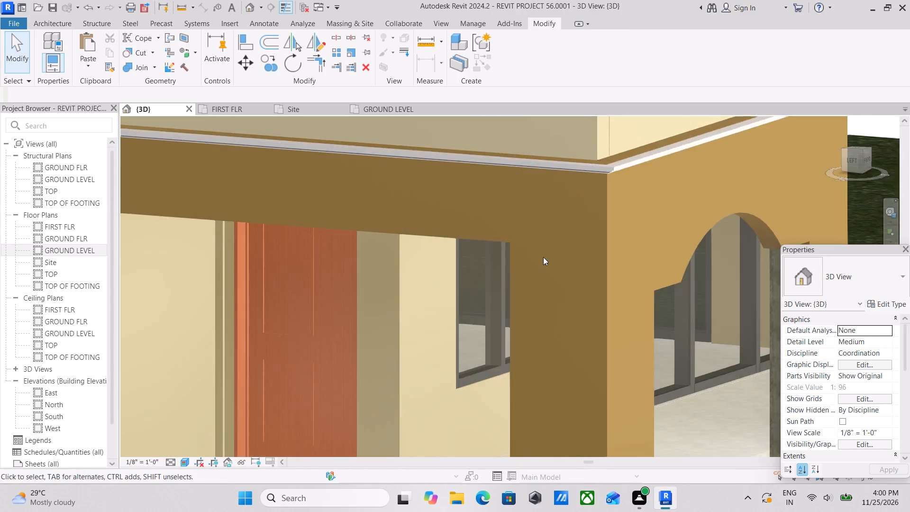
{"action": "scroll", "coordinate": [543, 257], "scroll_direction": "down", "scroll_amount": 4}
{"action": "middle_click_drag", "start_coordinate": [584, 262], "coordinate": [552, 263], "text": "shift"}
{"action": "scroll", "coordinate": [547, 259], "scroll_direction": "down", "scroll_amount": 3}
{"action": "middle_click_drag", "start_coordinate": [430, 243], "coordinate": [451, 230]}
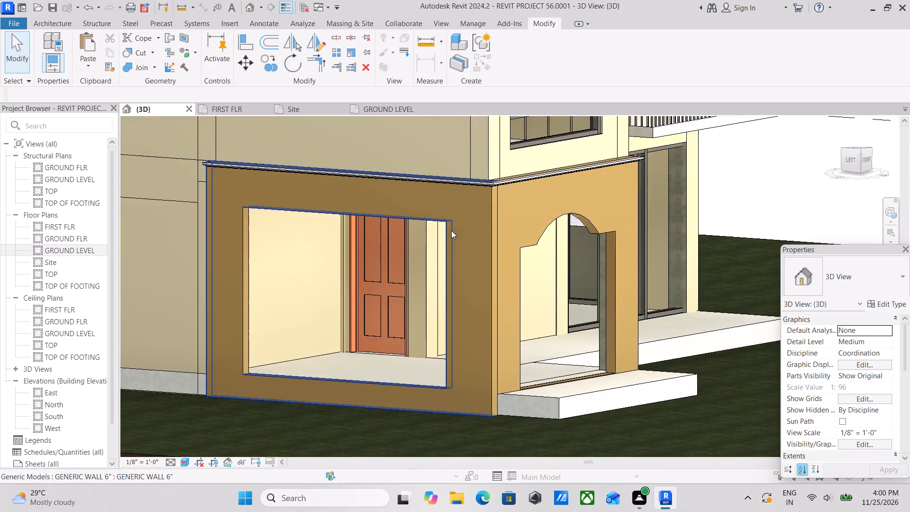
Examine the moulding's corner joint between the two porch frames from above and below.
{"action": "scroll", "coordinate": [451, 230], "scroll_direction": "down", "scroll_amount": 2}
{"action": "middle_click_drag", "start_coordinate": [459, 235], "coordinate": [469, 280]}
{"action": "scroll", "coordinate": [476, 275], "scroll_direction": "up", "scroll_amount": 1}
{"action": "scroll", "coordinate": [535, 200], "scroll_direction": "up", "scroll_amount": 15}
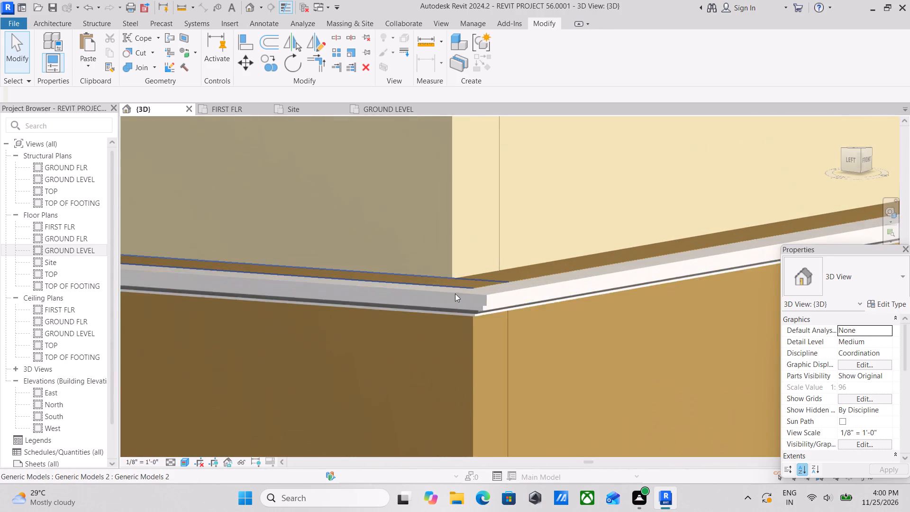
{"action": "scroll", "coordinate": [455, 293], "scroll_direction": "up", "scroll_amount": 13}
{"action": "scroll", "coordinate": [522, 288], "scroll_direction": "up", "scroll_amount": 4}
{"action": "scroll", "coordinate": [521, 284], "scroll_direction": "down", "scroll_amount": 5}
{"action": "middle_click_drag", "start_coordinate": [501, 291], "coordinate": [514, 244], "text": "shift"}
{"action": "scroll", "coordinate": [514, 244], "scroll_direction": "down", "scroll_amount": 6}
{"action": "middle_click_drag", "start_coordinate": [498, 249], "coordinate": [229, 309]}
{"action": "scroll", "coordinate": [289, 281], "scroll_direction": "down", "scroll_amount": 2}
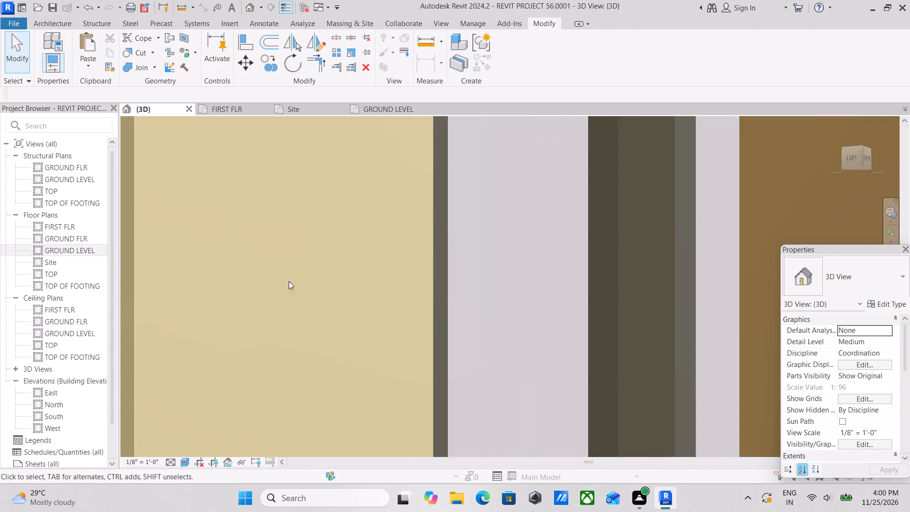
{"action": "scroll", "coordinate": [289, 281], "scroll_direction": "down", "scroll_amount": 17}
{"action": "middle_click_drag", "start_coordinate": [340, 310], "coordinate": [361, 334], "text": "shift"}
{"action": "middle_click_drag", "start_coordinate": [398, 253], "coordinate": [403, 245]}
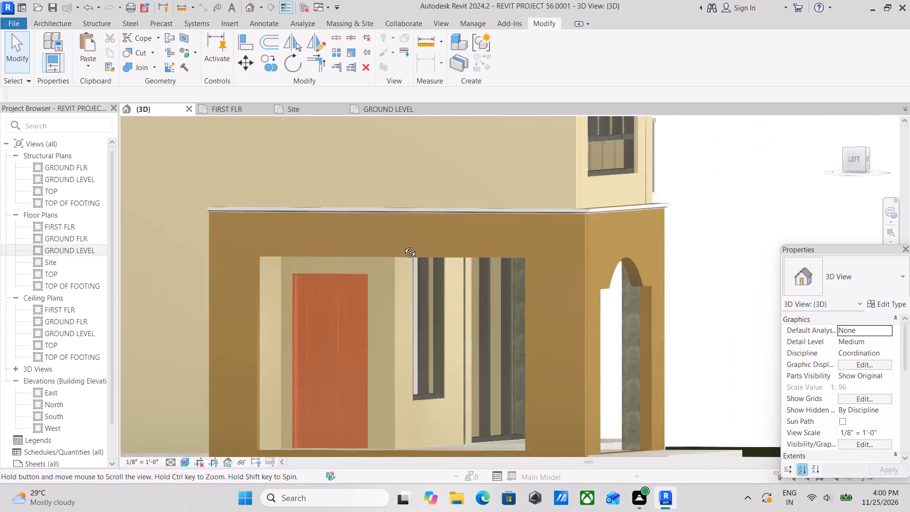
{"action": "middle_click_drag", "start_coordinate": [403, 245], "coordinate": [419, 216]}
{"action": "middle_click_drag", "start_coordinate": [425, 218], "coordinate": [232, 379]}
{"action": "scroll", "coordinate": [455, 263], "scroll_direction": "up", "scroll_amount": 7}
{"action": "middle_click_drag", "start_coordinate": [642, 299], "coordinate": [624, 271], "text": "shift"}
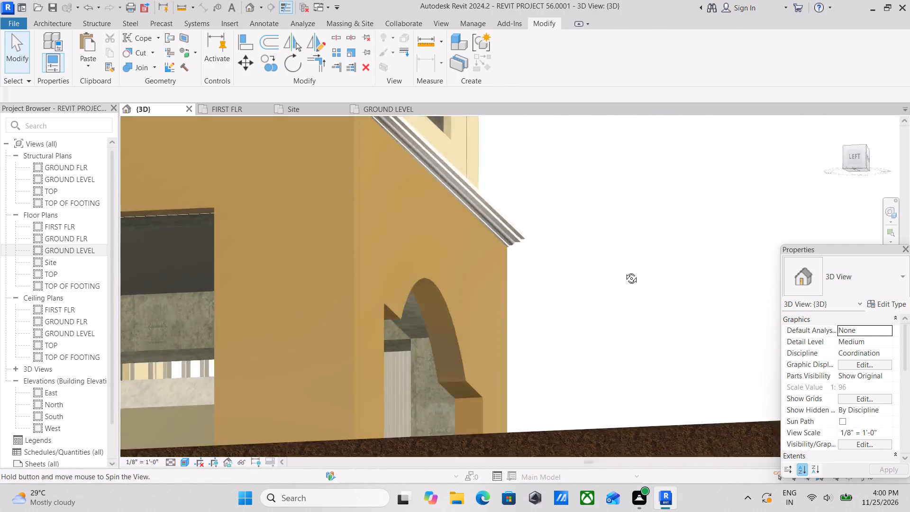
{"action": "middle_click_drag", "start_coordinate": [624, 271], "coordinate": [621, 265], "text": "shift"}
{"action": "middle_click_drag", "start_coordinate": [468, 212], "coordinate": [556, 434]}
{"action": "scroll", "coordinate": [469, 231], "scroll_direction": "up", "scroll_amount": 1}
{"action": "scroll", "coordinate": [371, 292], "scroll_direction": "up", "scroll_amount": 2}
{"action": "middle_click_drag", "start_coordinate": [353, 274], "coordinate": [378, 399]}
{"action": "scroll", "coordinate": [336, 293], "scroll_direction": "up", "scroll_amount": 6}
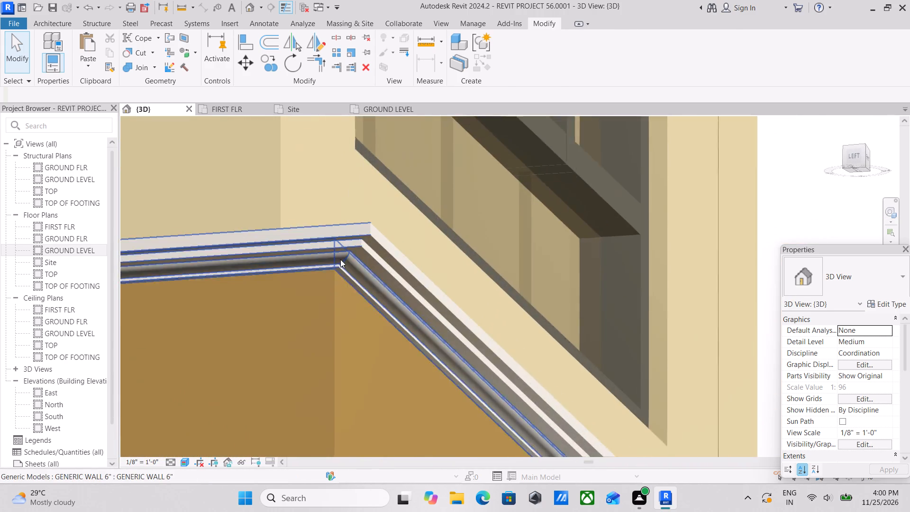
{"action": "scroll", "coordinate": [340, 259], "scroll_direction": "up", "scroll_amount": 6}
{"action": "scroll", "coordinate": [252, 307], "scroll_direction": "down", "scroll_amount": 13}
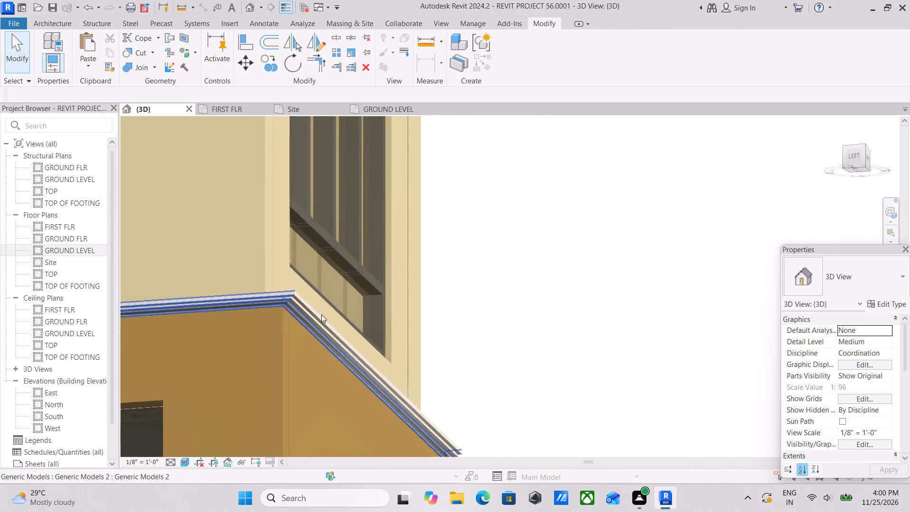
{"action": "scroll", "coordinate": [321, 314], "scroll_direction": "down", "scroll_amount": 5}
Examine the moulding around the porch from the left and front sides, including its end on the arched frame.
{"action": "middle_click_drag", "start_coordinate": [301, 321], "coordinate": [585, 239]}
{"action": "scroll", "coordinate": [572, 245], "scroll_direction": "down", "scroll_amount": 3}
{"action": "middle_click_drag", "start_coordinate": [572, 250], "coordinate": [546, 306], "text": "shift"}
{"action": "middle_click_drag", "start_coordinate": [540, 308], "coordinate": [632, 214]}
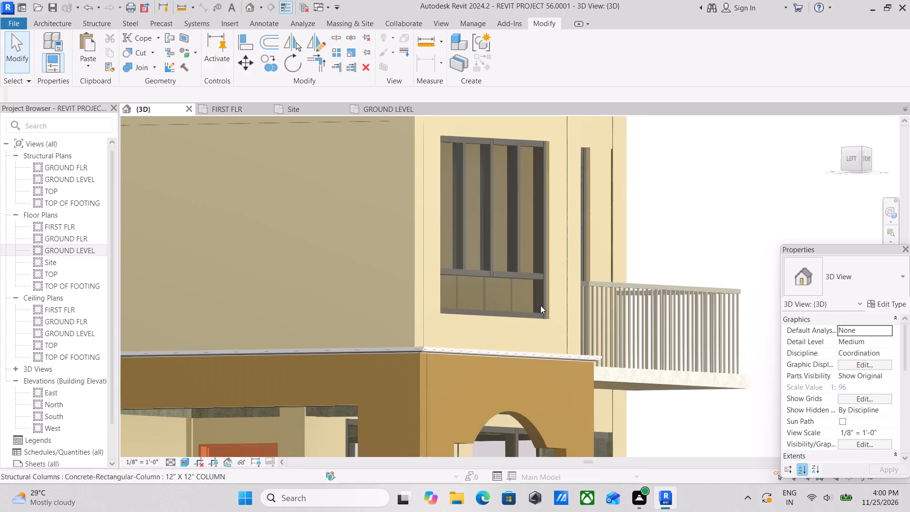
{"action": "middle_click_drag", "start_coordinate": [537, 307], "coordinate": [522, 305], "text": "shift"}
{"action": "scroll", "coordinate": [438, 310], "scroll_direction": "down", "scroll_amount": 1}
{"action": "middle_click_drag", "start_coordinate": [438, 310], "coordinate": [510, 219]}
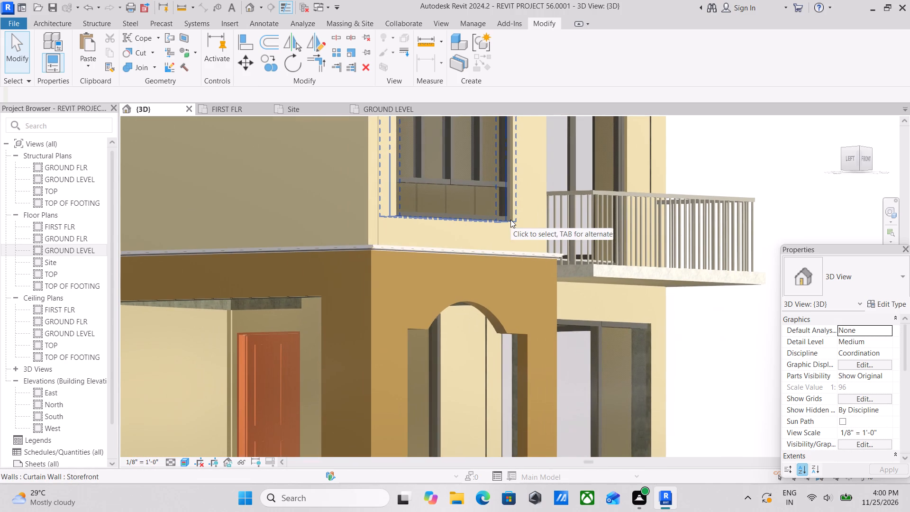
{"action": "scroll", "coordinate": [508, 220], "scroll_direction": "down", "scroll_amount": 2}
{"action": "middle_click_drag", "start_coordinate": [491, 253], "coordinate": [446, 286], "text": "shift"}
{"action": "middle_click_drag", "start_coordinate": [276, 307], "coordinate": [668, 258]}
{"action": "middle_click_drag", "start_coordinate": [612, 292], "coordinate": [610, 292], "text": "shift"}
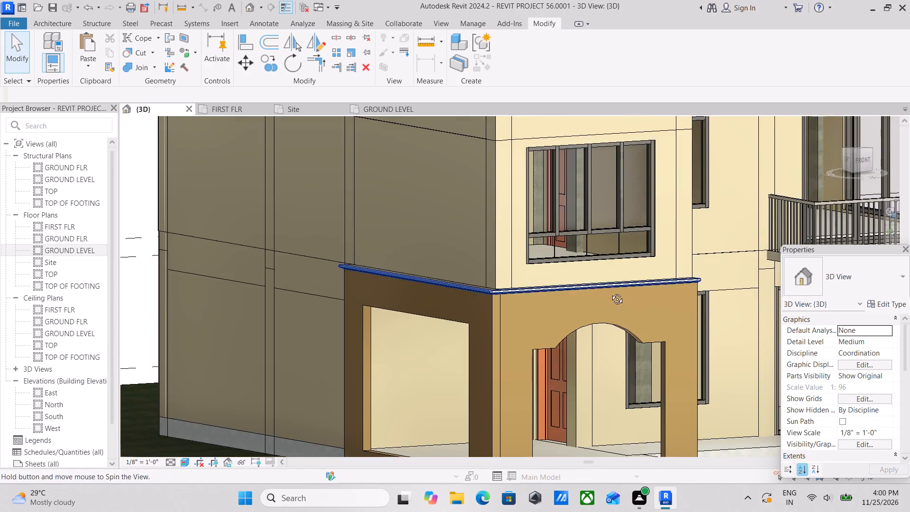
{"action": "middle_click_drag", "start_coordinate": [610, 292], "coordinate": [556, 297], "text": "shift"}
{"action": "middle_click_drag", "start_coordinate": [532, 299], "coordinate": [480, 304], "text": "shift"}
{"action": "middle_click_drag", "start_coordinate": [471, 301], "coordinate": [766, 286]}
{"action": "scroll", "coordinate": [505, 265], "scroll_direction": "up", "scroll_amount": 6}
{"action": "left_click", "coordinate": [409, 253]}
{"action": "middle_click_drag", "start_coordinate": [343, 268], "coordinate": [626, 270]}
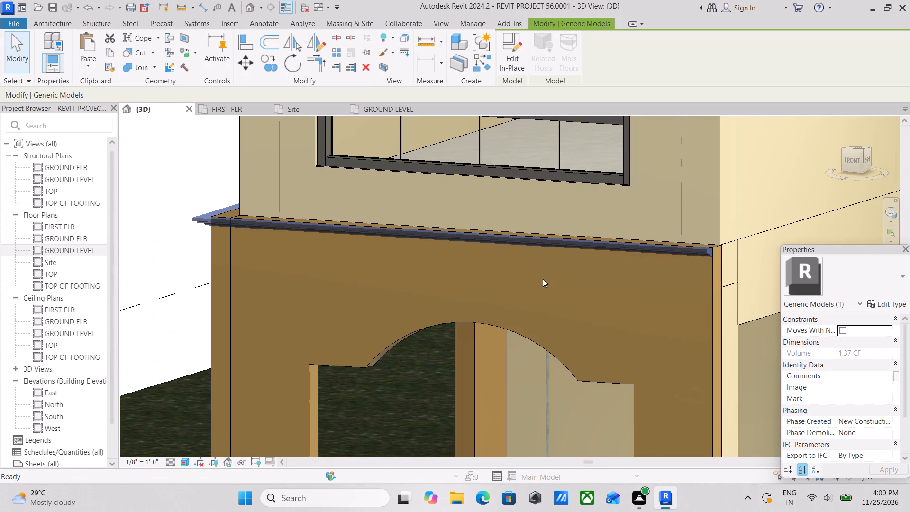
{"action": "scroll", "coordinate": [520, 246], "scroll_direction": "down", "scroll_amount": 2}
{"action": "key", "text": "Escape"}
{"action": "scroll", "coordinate": [566, 264], "scroll_direction": "down", "scroll_amount": 1}
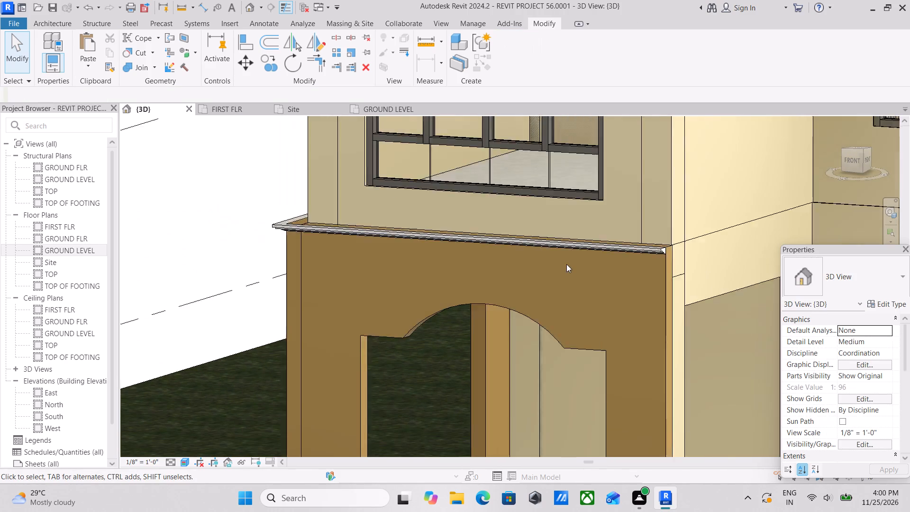
{"action": "scroll", "coordinate": [566, 264], "scroll_direction": "down", "scroll_amount": 4}
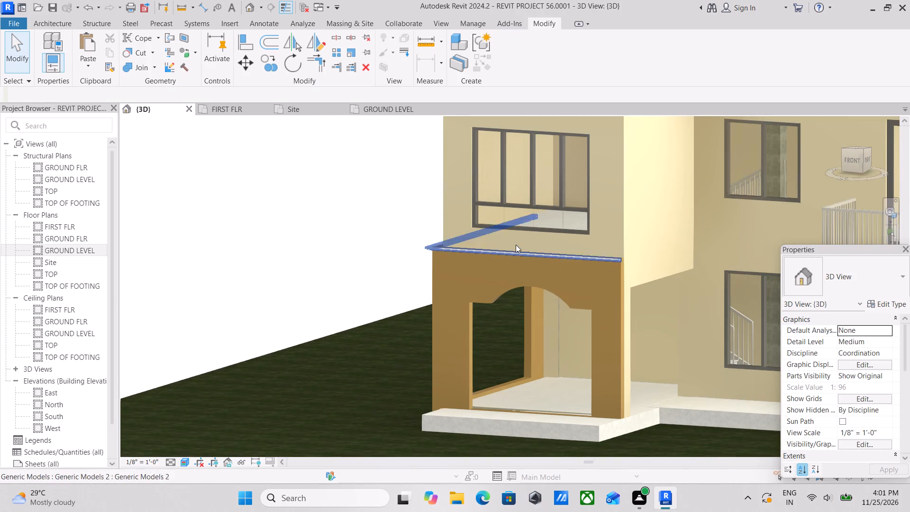
Examine the moulding's overhang at the porch corner and the side frame where it meets the house wall.
{"action": "scroll", "coordinate": [450, 242], "scroll_direction": "up", "scroll_amount": 10}
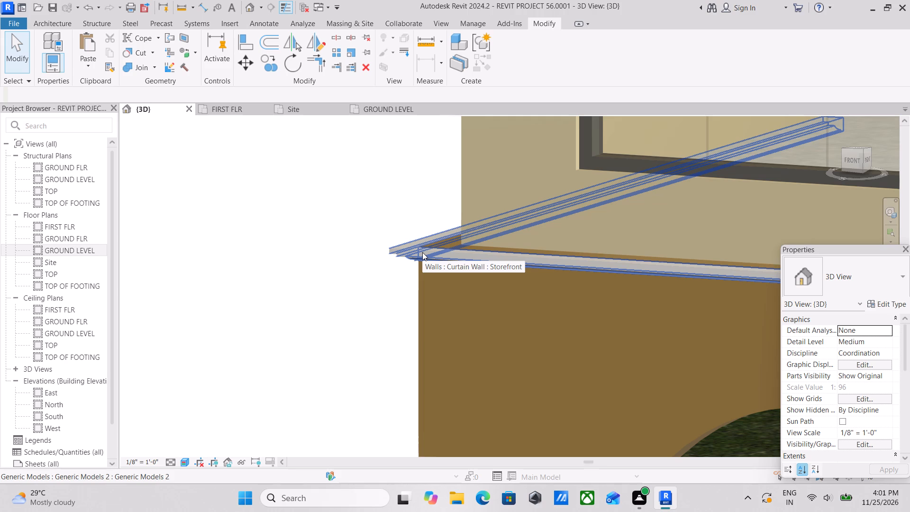
{"action": "scroll", "coordinate": [428, 256], "scroll_direction": "down", "scroll_amount": 3}
{"action": "scroll", "coordinate": [560, 296], "scroll_direction": "down", "scroll_amount": 3}
{"action": "middle_click_drag", "start_coordinate": [560, 296], "coordinate": [582, 248]}
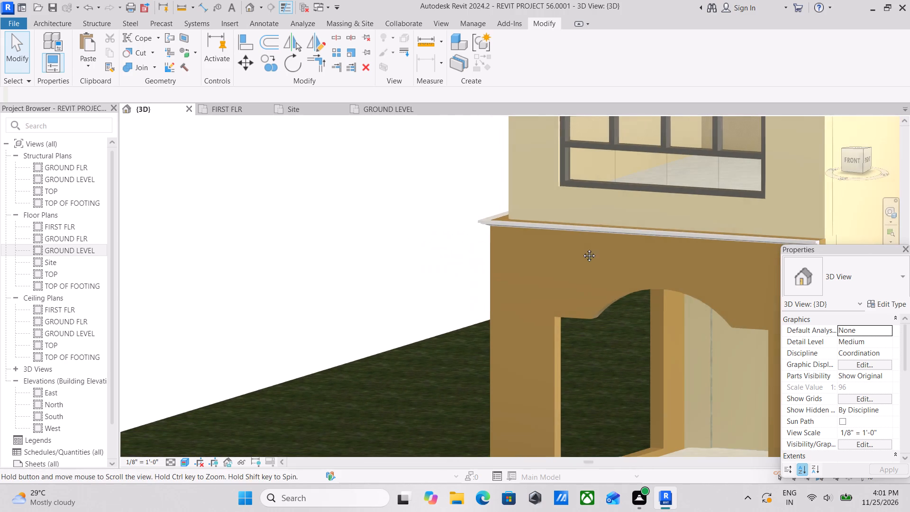
{"action": "middle_click_drag", "start_coordinate": [582, 248], "coordinate": [582, 248]}
{"action": "scroll", "coordinate": [586, 247], "scroll_direction": "down", "scroll_amount": 2}
{"action": "middle_click_drag", "start_coordinate": [598, 293], "coordinate": [632, 239]}
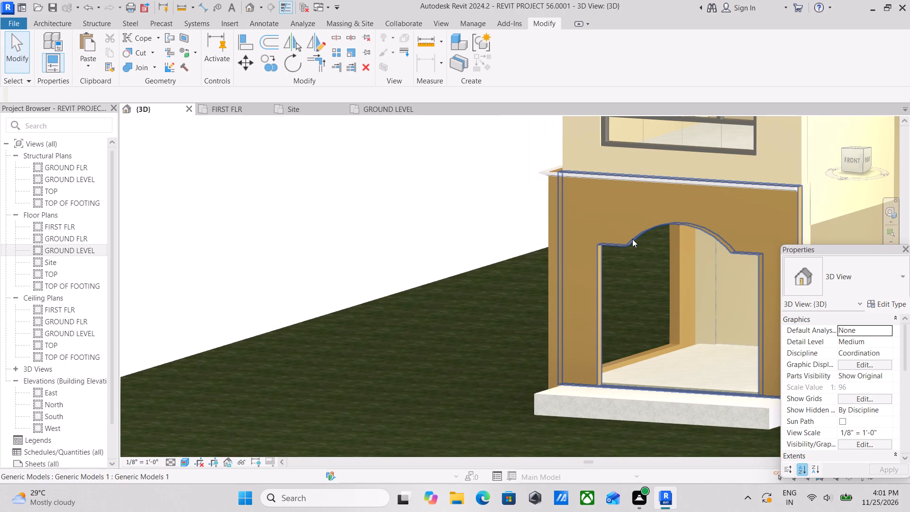
{"action": "scroll", "coordinate": [649, 301], "scroll_direction": "up", "scroll_amount": 1}
{"action": "scroll", "coordinate": [620, 257], "scroll_direction": "up", "scroll_amount": 1}
{"action": "middle_click_drag", "start_coordinate": [620, 257], "coordinate": [602, 265]}
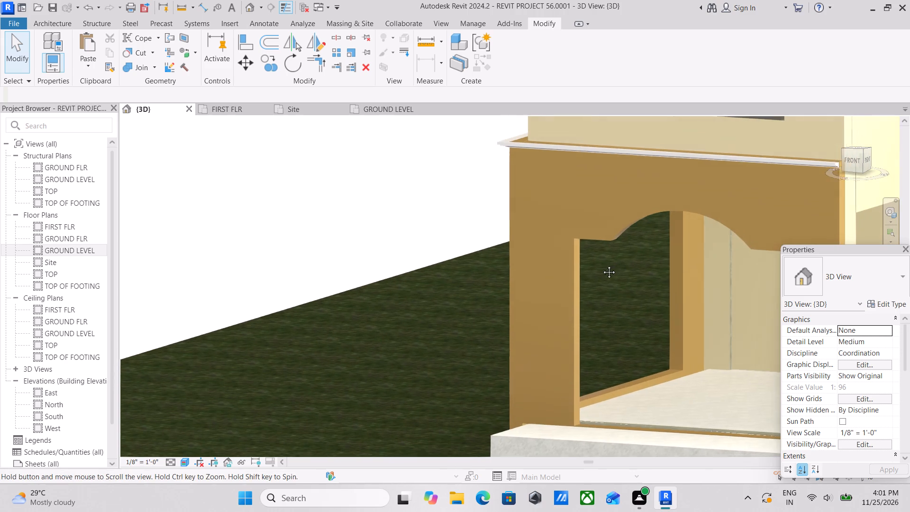
{"action": "middle_click_drag", "start_coordinate": [602, 265], "coordinate": [601, 265]}
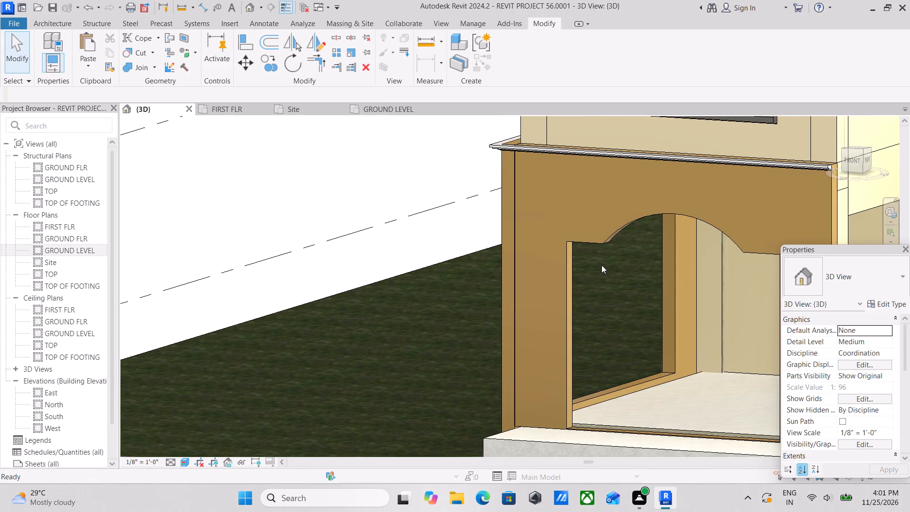
{"action": "scroll", "coordinate": [601, 265], "scroll_direction": "up", "scroll_amount": 2}
{"action": "scroll", "coordinate": [601, 265], "scroll_direction": "down", "scroll_amount": 4}
{"action": "middle_click_drag", "start_coordinate": [613, 289], "coordinate": [602, 308]}
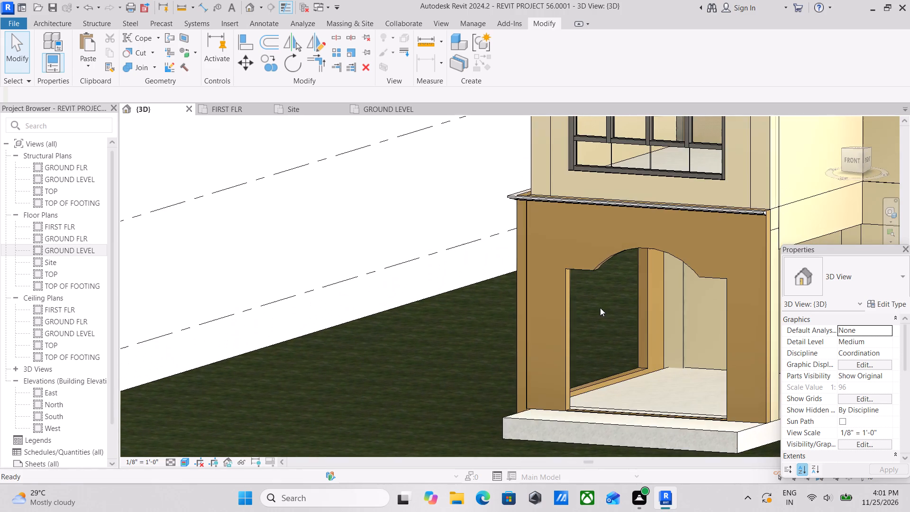
{"action": "middle_click_drag", "start_coordinate": [602, 286], "coordinate": [617, 285], "text": "shift"}
{"action": "scroll", "coordinate": [602, 286], "scroll_direction": "down", "scroll_amount": 1, "text": "shift"}
{"action": "middle_click_drag", "start_coordinate": [622, 286], "coordinate": [675, 302], "text": "shift"}
{"action": "middle_click_drag", "start_coordinate": [675, 302], "coordinate": [587, 288]}
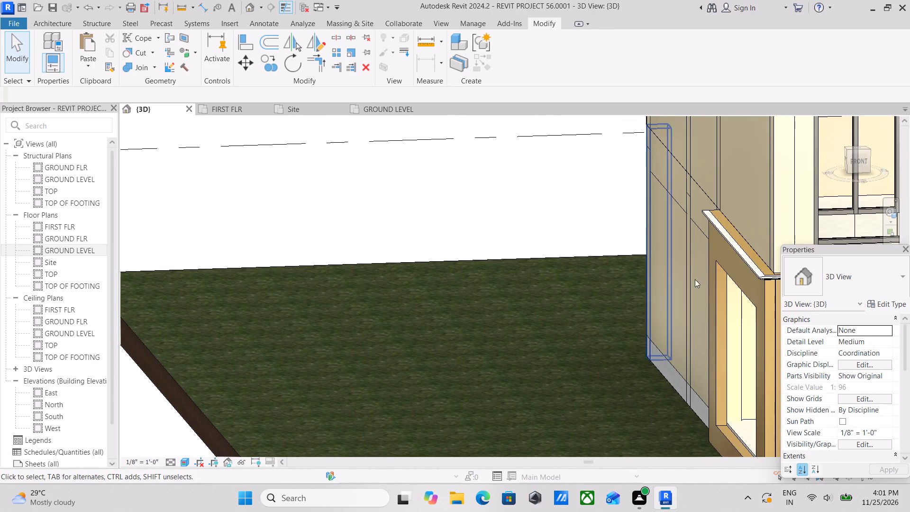
{"action": "middle_click_drag", "start_coordinate": [695, 279], "coordinate": [455, 243]}
{"action": "scroll", "coordinate": [592, 241], "scroll_direction": "up", "scroll_amount": 4}
{"action": "middle_click_drag", "start_coordinate": [559, 239], "coordinate": [580, 217], "text": "shift"}
{"action": "middle_click_drag", "start_coordinate": [533, 233], "coordinate": [532, 234]}
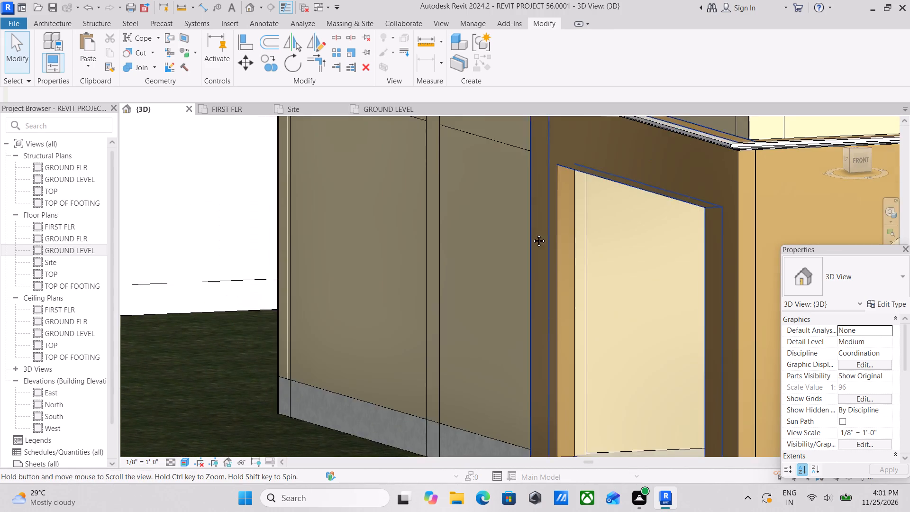
{"action": "middle_click_drag", "start_coordinate": [532, 234], "coordinate": [309, 255]}
{"action": "middle_click_drag", "start_coordinate": [473, 230], "coordinate": [520, 206], "text": "shift"}
{"action": "middle_click_drag", "start_coordinate": [495, 221], "coordinate": [282, 239]}
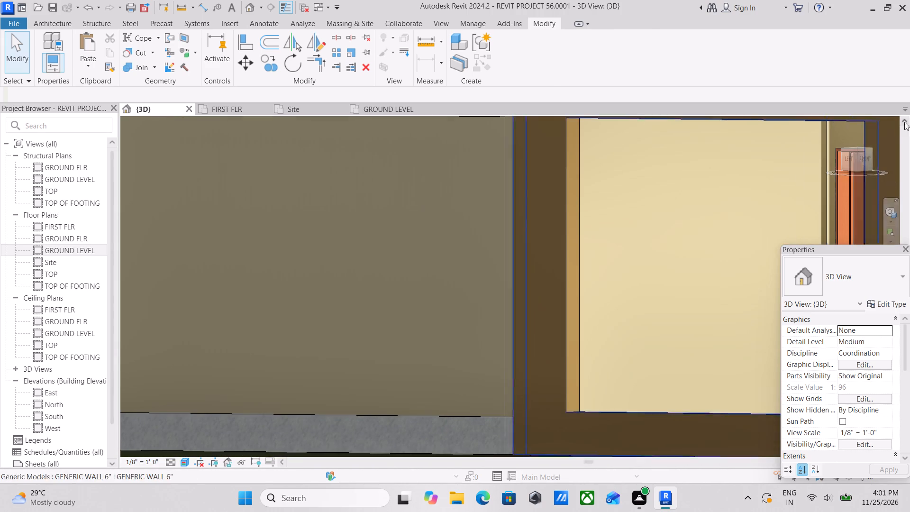
Orient the 3D view to the left-front edge and examine the moulding's profile at the porch corner.
{"action": "left_click", "coordinate": [857, 156]}
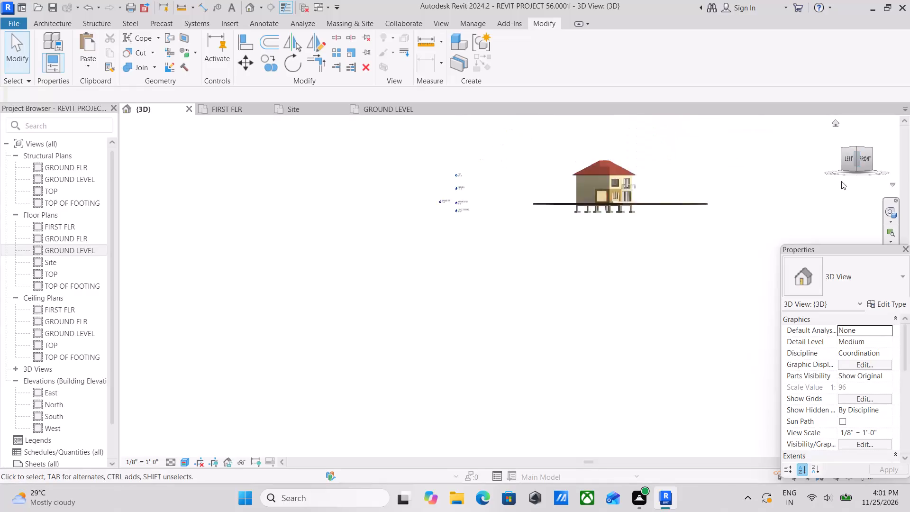
{"action": "scroll", "coordinate": [636, 274], "scroll_direction": "up", "scroll_amount": 20}
{"action": "scroll", "coordinate": [636, 274], "scroll_direction": "up", "scroll_amount": 1}
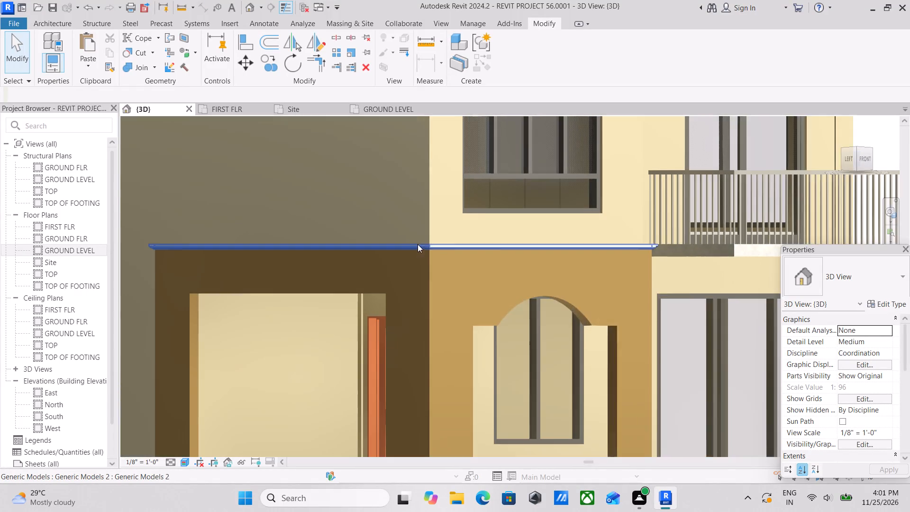
{"action": "scroll", "coordinate": [438, 256], "scroll_direction": "up", "scroll_amount": 15}
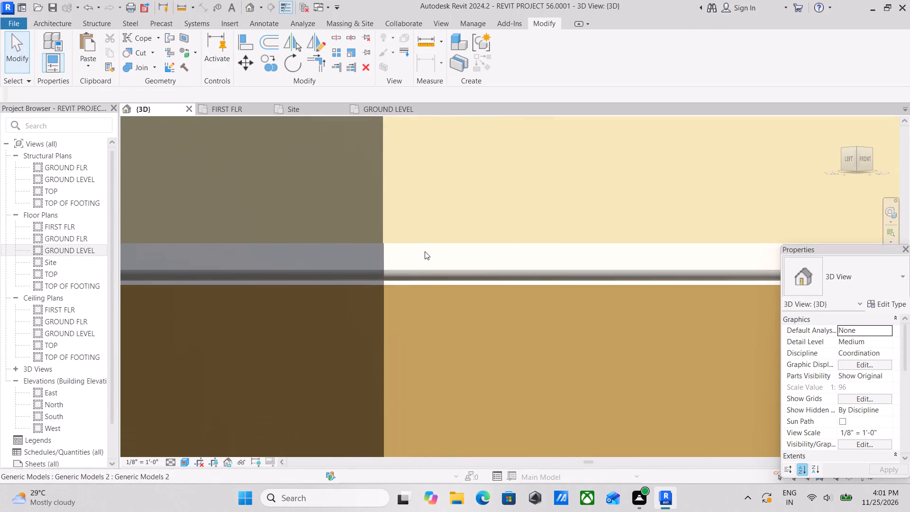
Examine the moulding's joint at the porch corner from the left-front side, both below and close up.
{"action": "scroll", "coordinate": [425, 251], "scroll_direction": "up", "scroll_amount": 4}
{"action": "scroll", "coordinate": [424, 252], "scroll_direction": "down", "scroll_amount": 18}
{"action": "middle_click_drag", "start_coordinate": [428, 274], "coordinate": [443, 302], "text": "shift"}
{"action": "middle_click_drag", "start_coordinate": [502, 320], "coordinate": [485, 274], "text": "shift"}
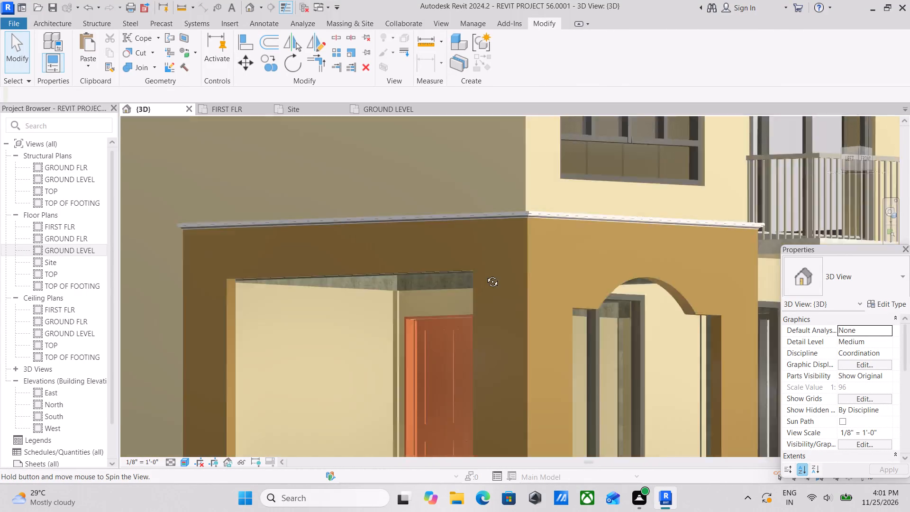
{"action": "middle_click_drag", "start_coordinate": [485, 274], "coordinate": [495, 299], "text": "shift"}
{"action": "scroll", "coordinate": [499, 290], "scroll_direction": "up", "scroll_amount": 2}
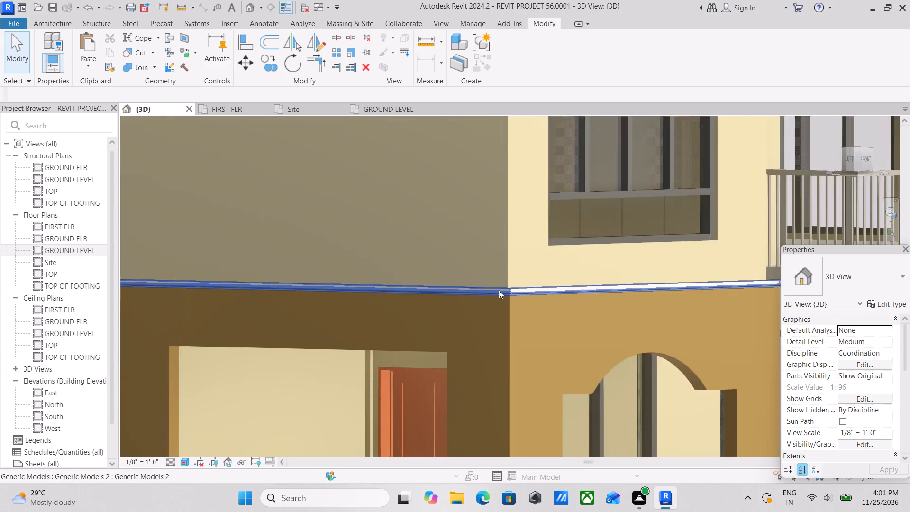
{"action": "scroll", "coordinate": [499, 290], "scroll_direction": "up", "scroll_amount": 1}
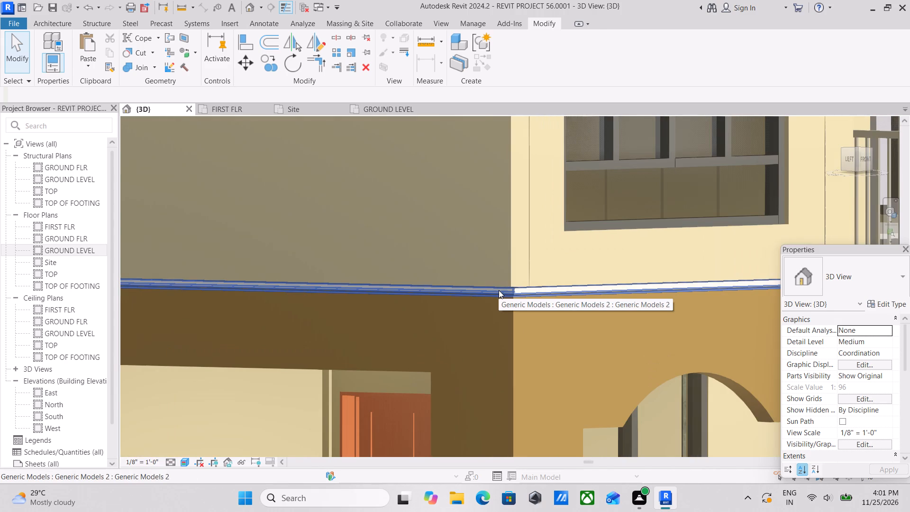
{"action": "scroll", "coordinate": [511, 315], "scroll_direction": "up", "scroll_amount": 4}
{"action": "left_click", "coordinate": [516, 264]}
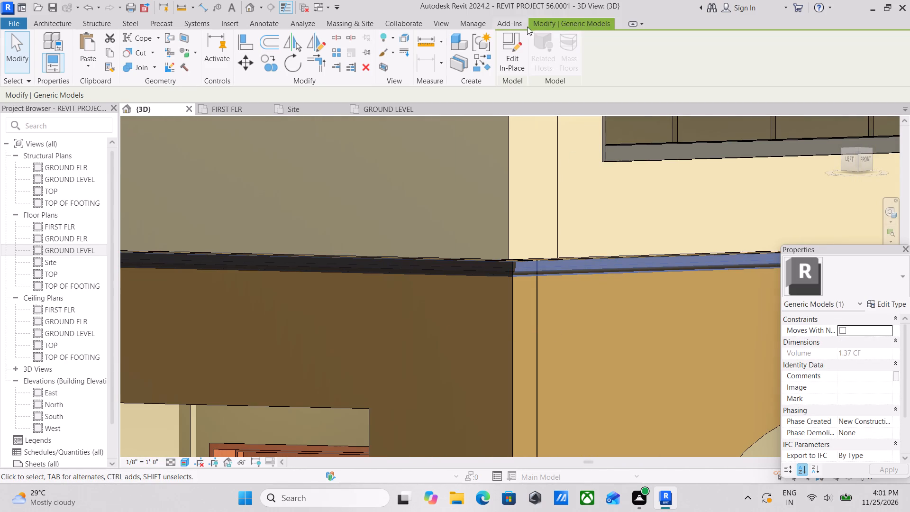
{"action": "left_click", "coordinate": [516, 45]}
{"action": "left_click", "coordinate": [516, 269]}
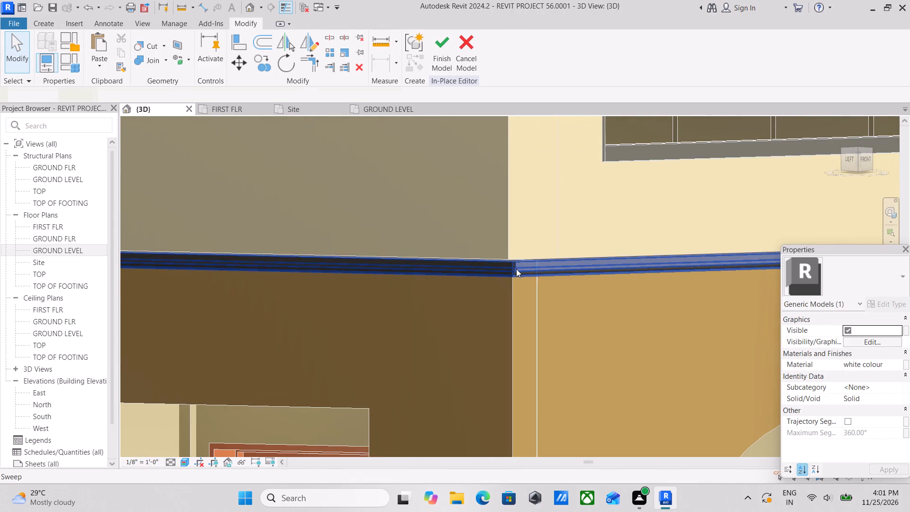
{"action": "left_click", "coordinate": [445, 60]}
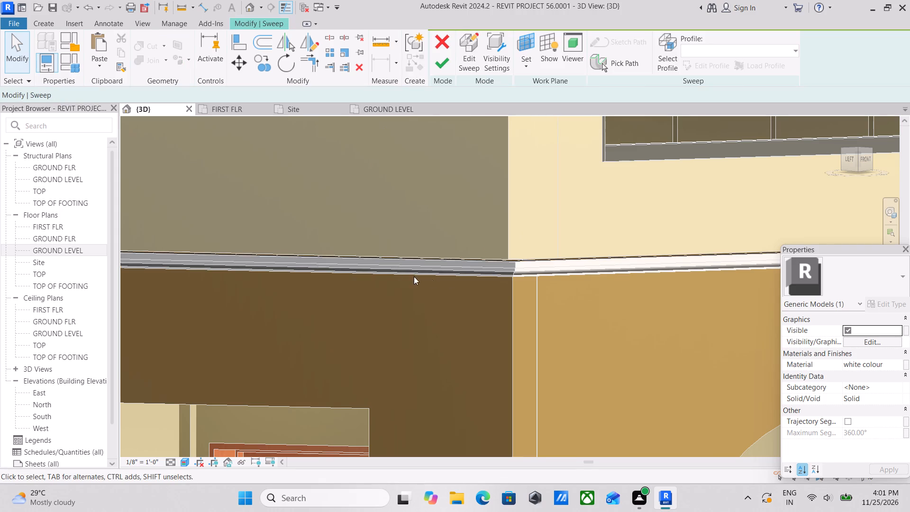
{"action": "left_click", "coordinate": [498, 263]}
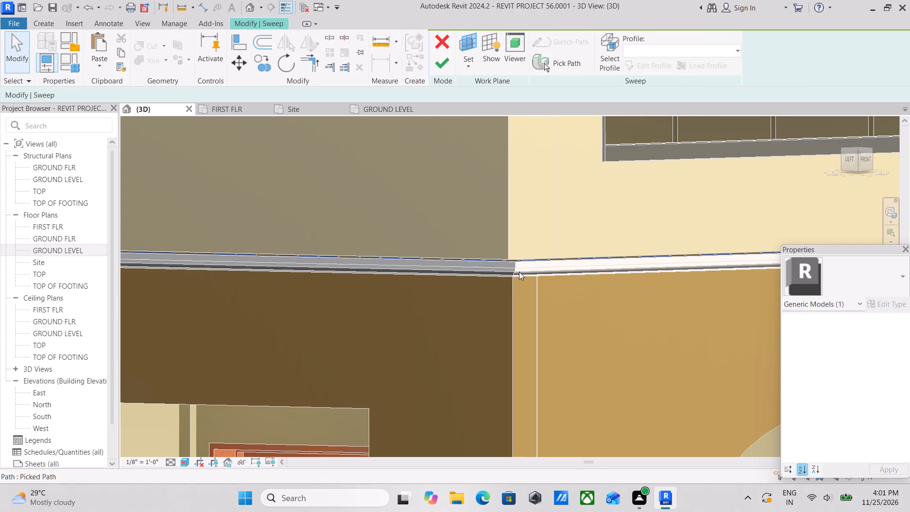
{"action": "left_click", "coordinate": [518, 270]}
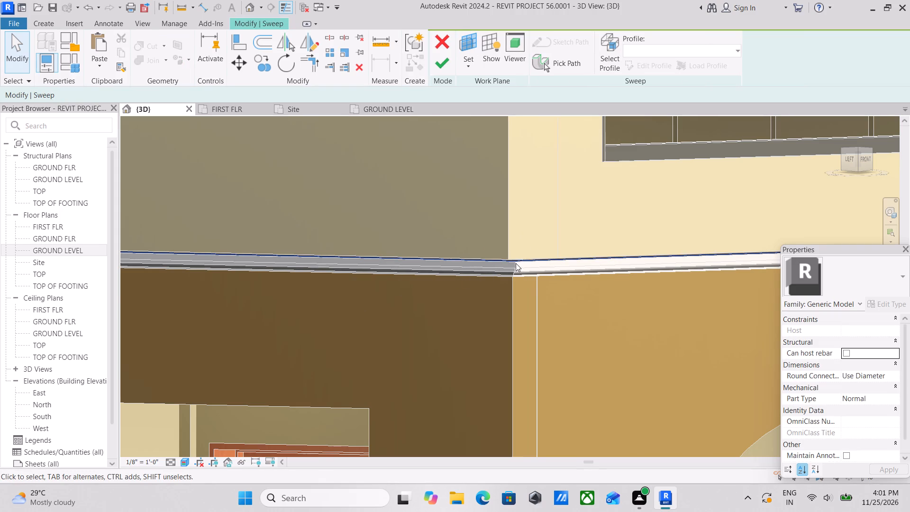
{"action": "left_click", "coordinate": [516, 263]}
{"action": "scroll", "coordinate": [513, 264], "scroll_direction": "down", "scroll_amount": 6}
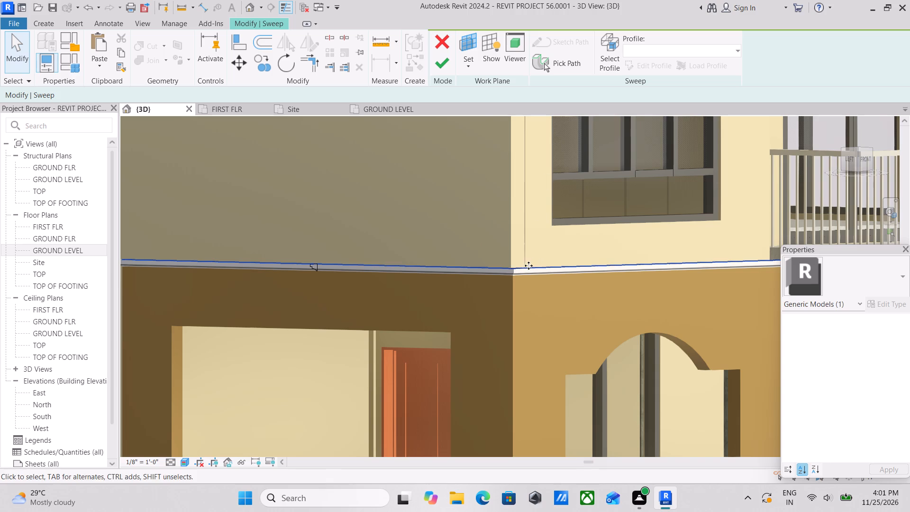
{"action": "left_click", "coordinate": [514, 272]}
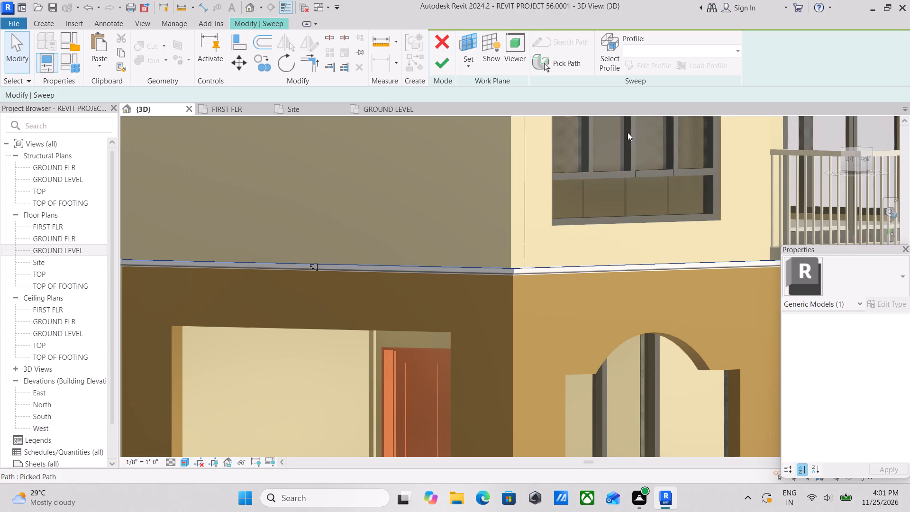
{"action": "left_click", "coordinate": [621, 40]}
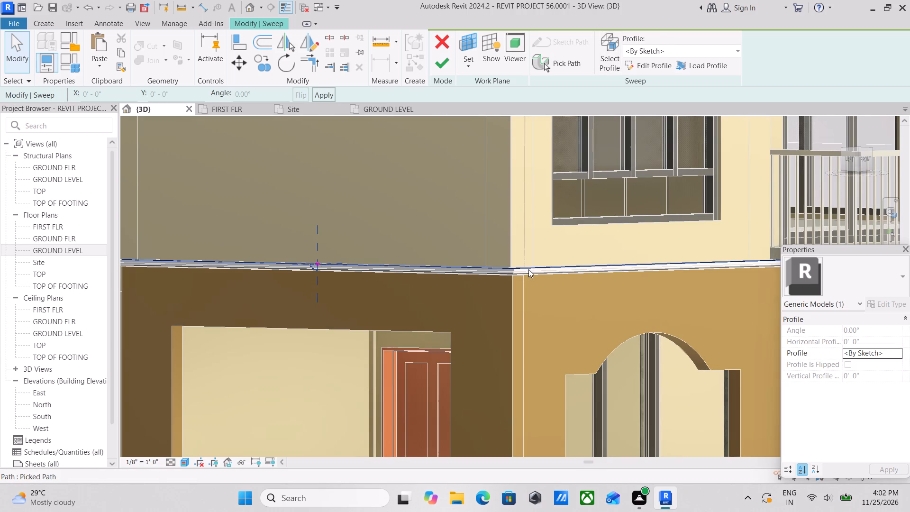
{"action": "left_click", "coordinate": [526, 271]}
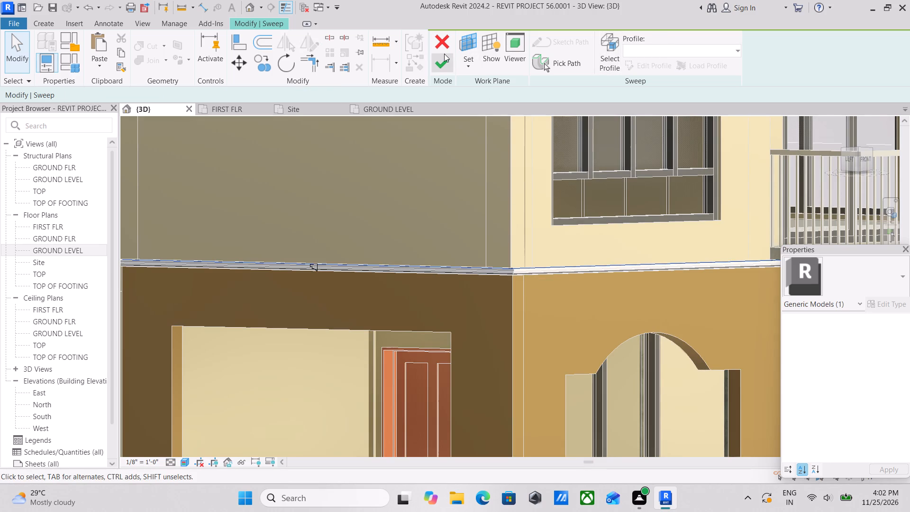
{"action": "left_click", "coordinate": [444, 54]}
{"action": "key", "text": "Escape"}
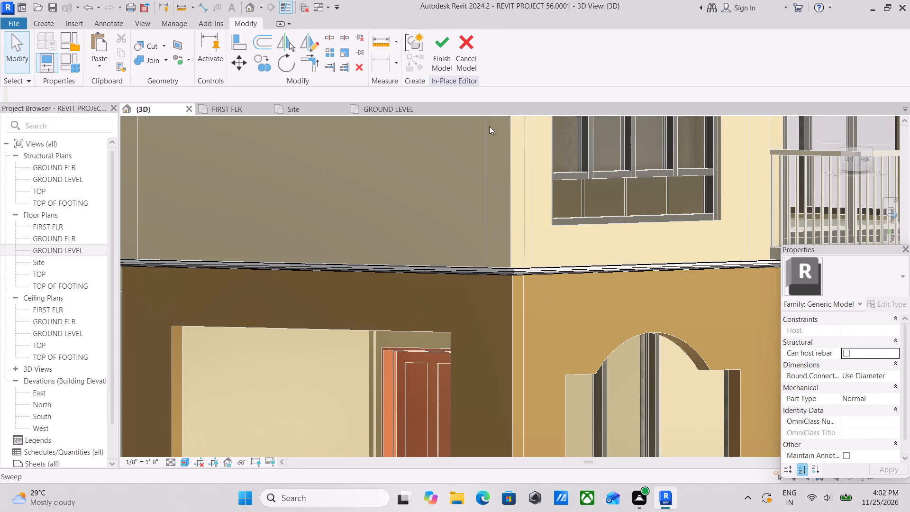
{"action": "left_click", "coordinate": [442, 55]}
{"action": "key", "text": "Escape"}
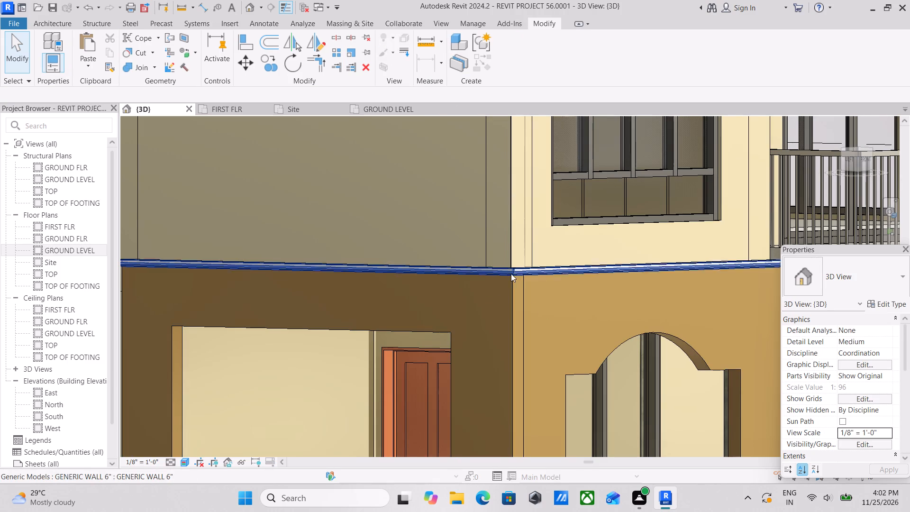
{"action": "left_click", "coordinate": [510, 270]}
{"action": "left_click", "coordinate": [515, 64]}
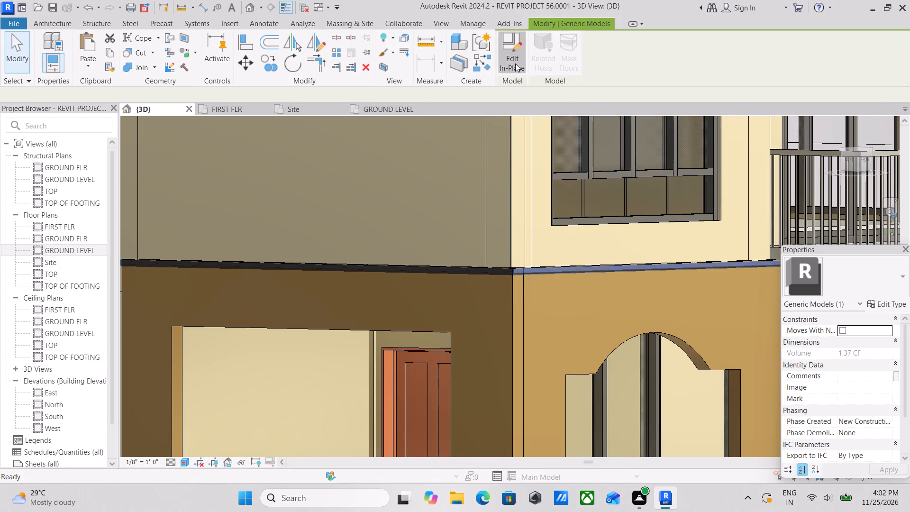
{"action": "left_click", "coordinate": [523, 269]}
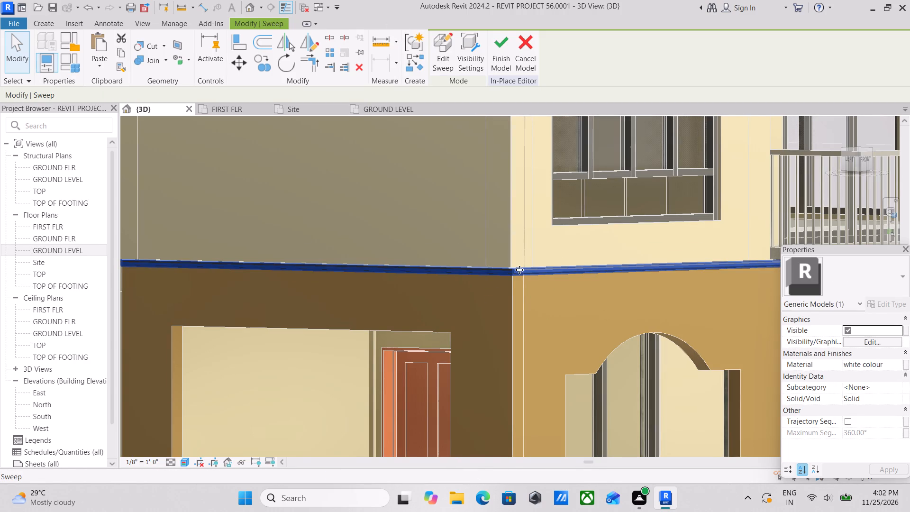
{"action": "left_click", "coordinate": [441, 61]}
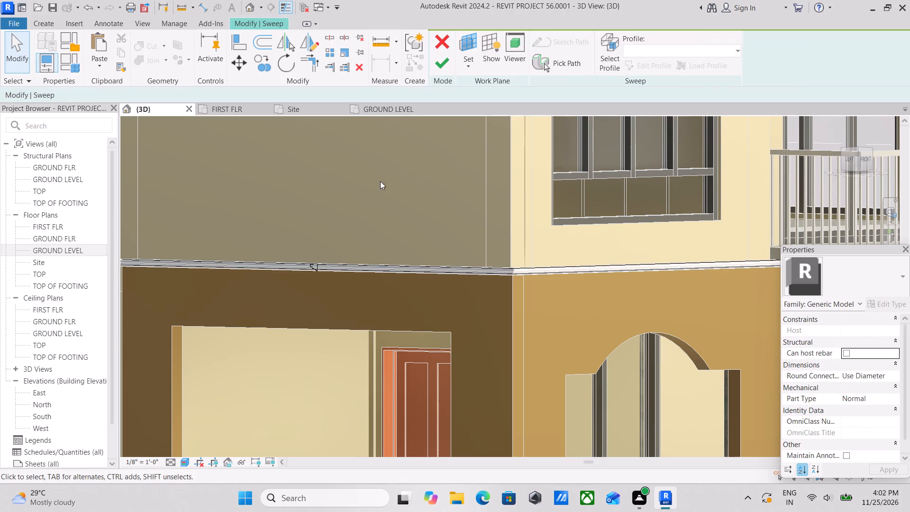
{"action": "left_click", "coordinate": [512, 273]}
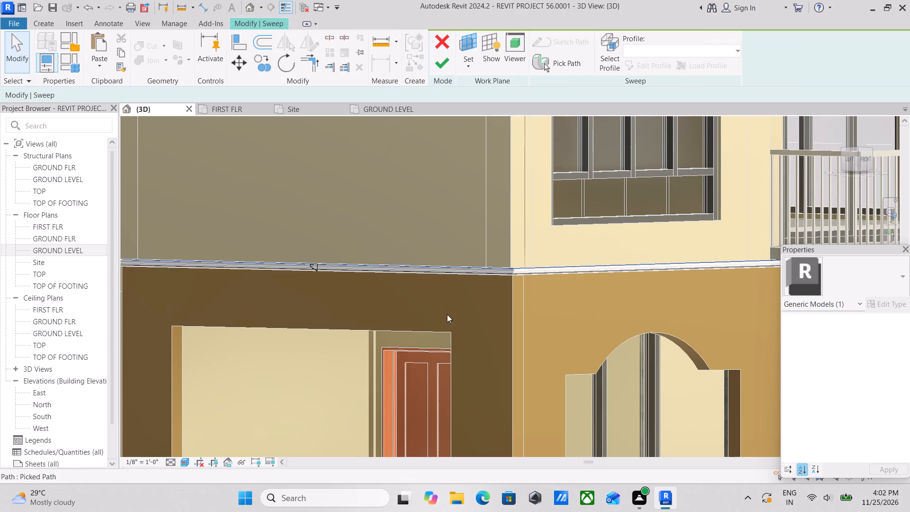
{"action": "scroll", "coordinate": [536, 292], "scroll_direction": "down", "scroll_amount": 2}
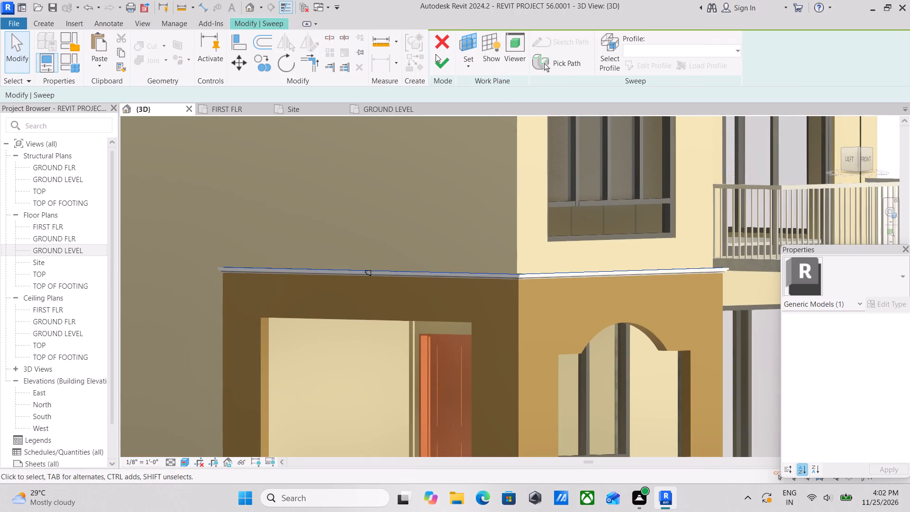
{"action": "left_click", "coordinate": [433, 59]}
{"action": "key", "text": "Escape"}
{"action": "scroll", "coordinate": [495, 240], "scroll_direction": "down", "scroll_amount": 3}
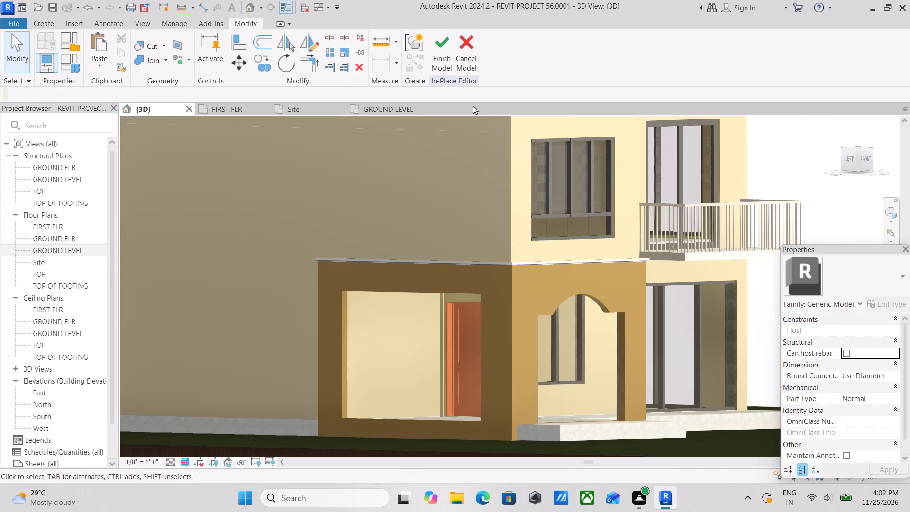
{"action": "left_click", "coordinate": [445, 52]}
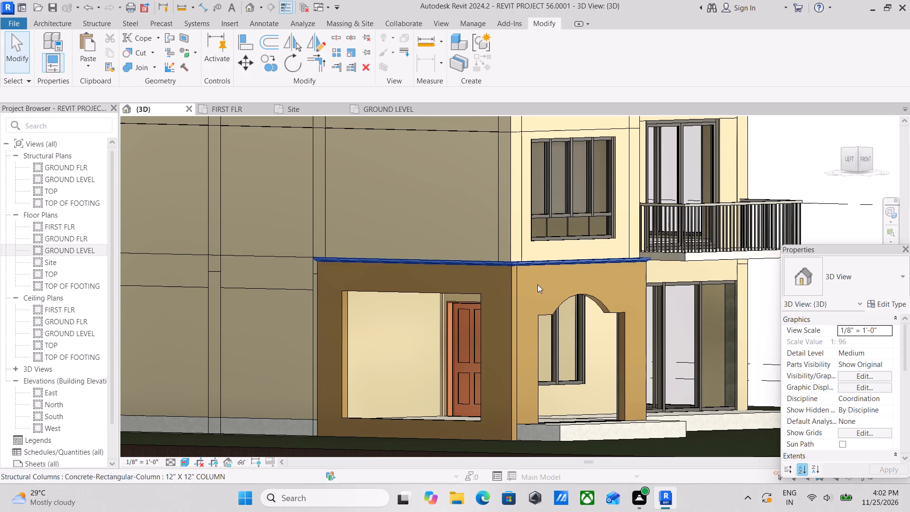
Open the profile sketch of the white moulding's sweep on the porch frames for in-place editing.
{"action": "scroll", "coordinate": [537, 284], "scroll_direction": "down", "scroll_amount": 2}
{"action": "middle_click_drag", "start_coordinate": [522, 289], "coordinate": [566, 326], "text": "shift"}
{"action": "scroll", "coordinate": [522, 289], "scroll_direction": "down", "scroll_amount": 1, "text": "shift"}
{"action": "middle_click_drag", "start_coordinate": [607, 301], "coordinate": [430, 180]}
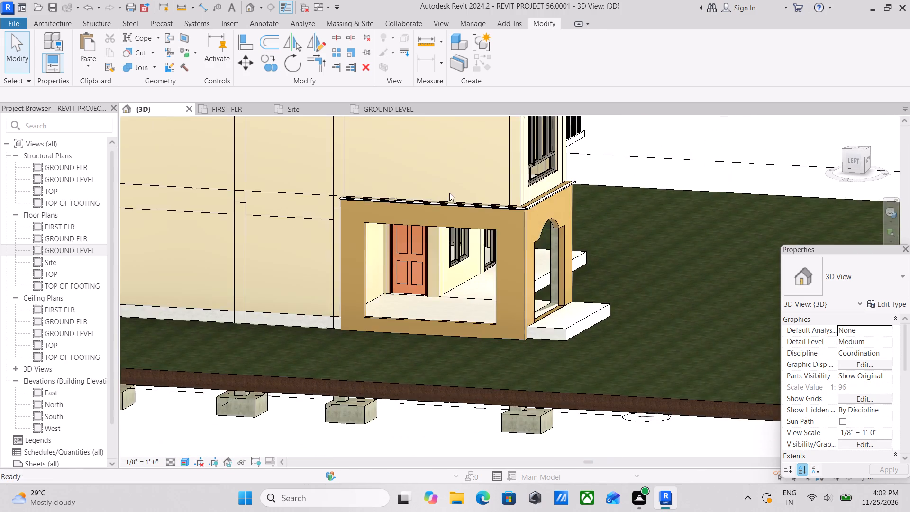
{"action": "middle_click_drag", "start_coordinate": [533, 242], "coordinate": [587, 288], "text": "shift"}
{"action": "middle_click_drag", "start_coordinate": [587, 287], "coordinate": [414, 281]}
{"action": "scroll", "coordinate": [473, 251], "scroll_direction": "up", "scroll_amount": 2}
{"action": "scroll", "coordinate": [563, 190], "scroll_direction": "up", "scroll_amount": 10}
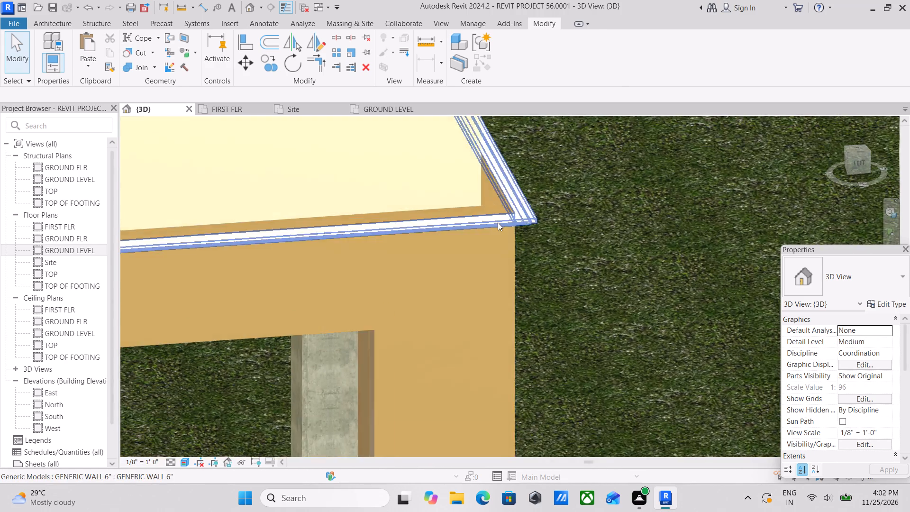
{"action": "scroll", "coordinate": [498, 222], "scroll_direction": "up", "scroll_amount": 3}
{"action": "left_click", "coordinate": [554, 212]}
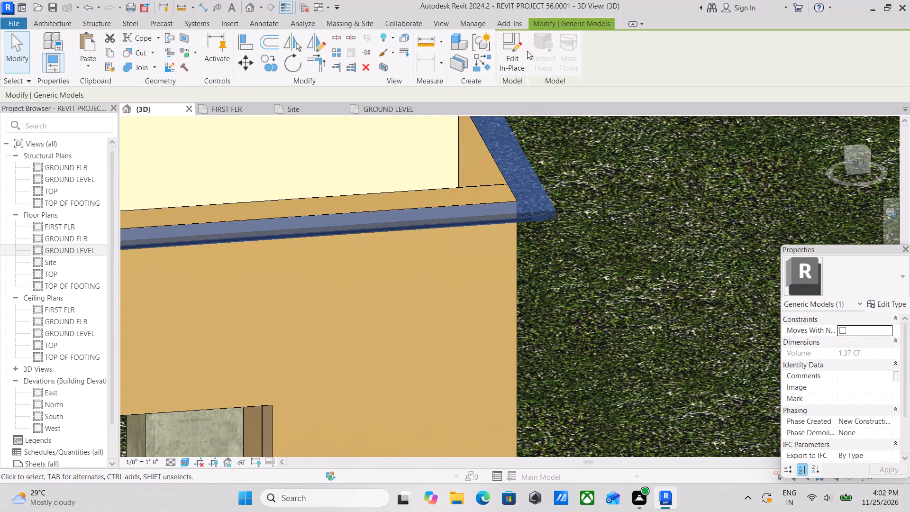
{"action": "left_click", "coordinate": [510, 55]}
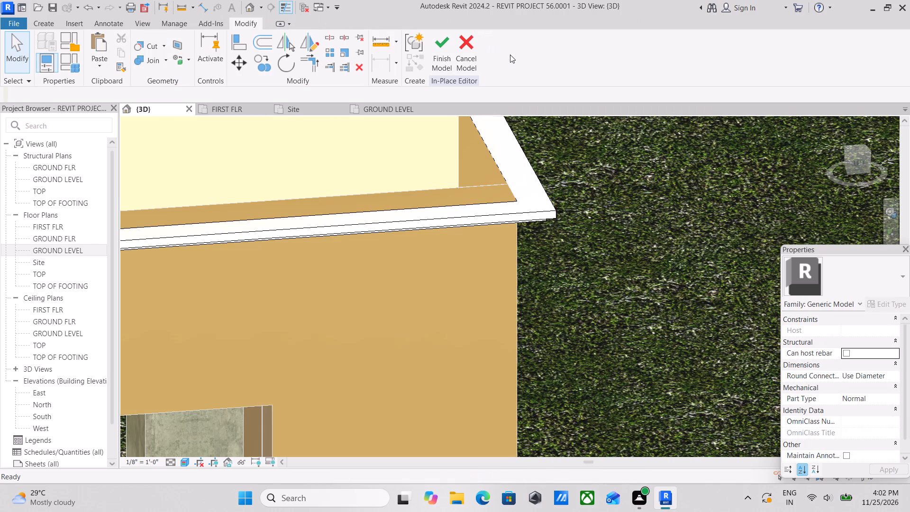
{"action": "left_click", "coordinate": [557, 214]}
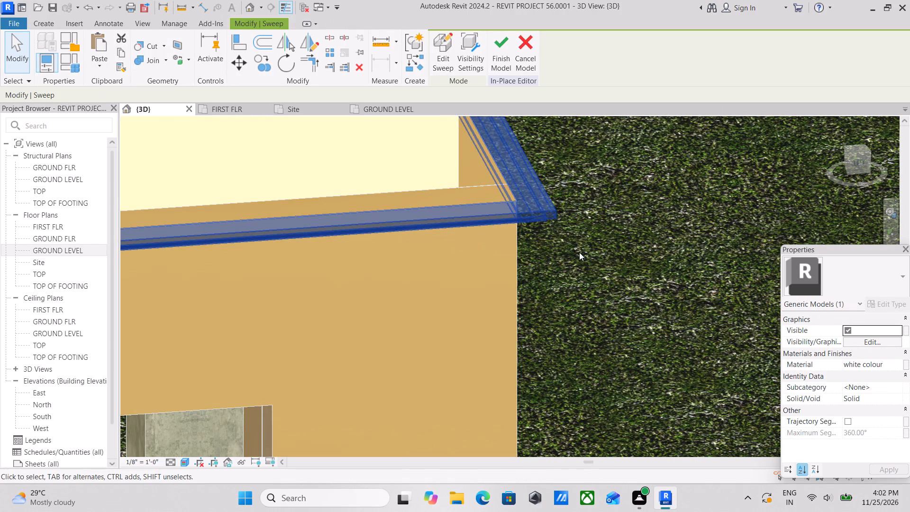
{"action": "scroll", "coordinate": [839, 384], "scroll_direction": "down", "scroll_amount": 1}
{"action": "scroll", "coordinate": [873, 386], "scroll_direction": "up", "scroll_amount": 3}
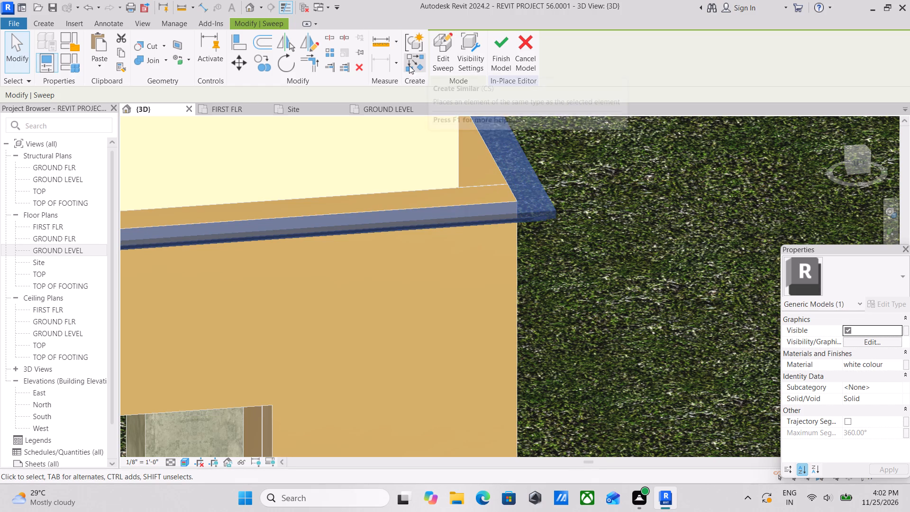
{"action": "left_click", "coordinate": [437, 50]}
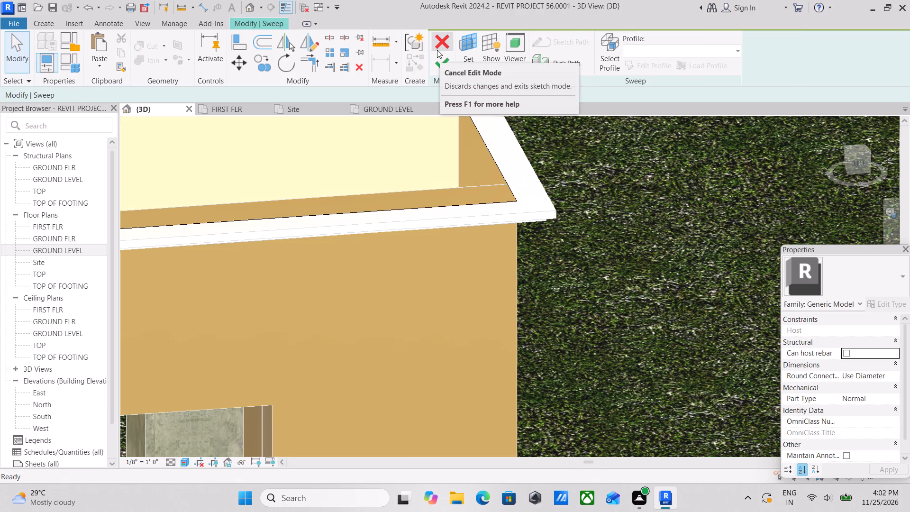
{"action": "left_click", "coordinate": [551, 214]}
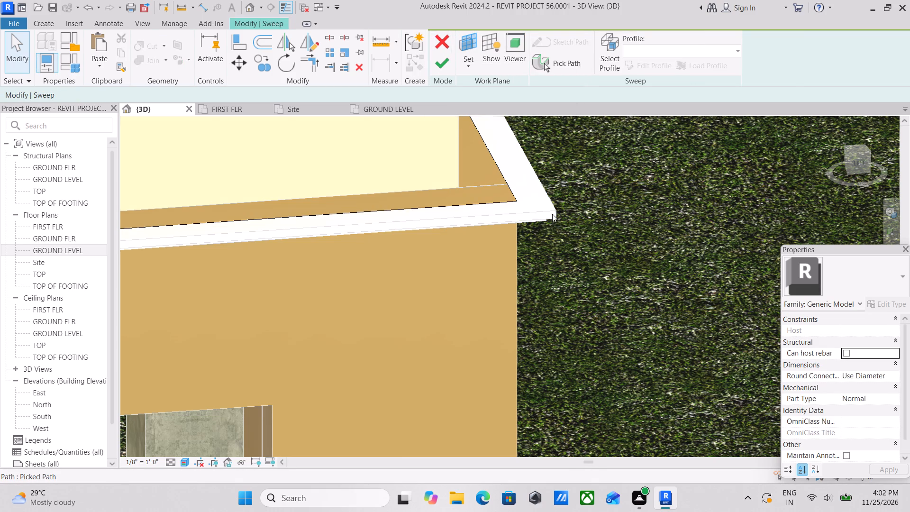
{"action": "left_click", "coordinate": [556, 213]}
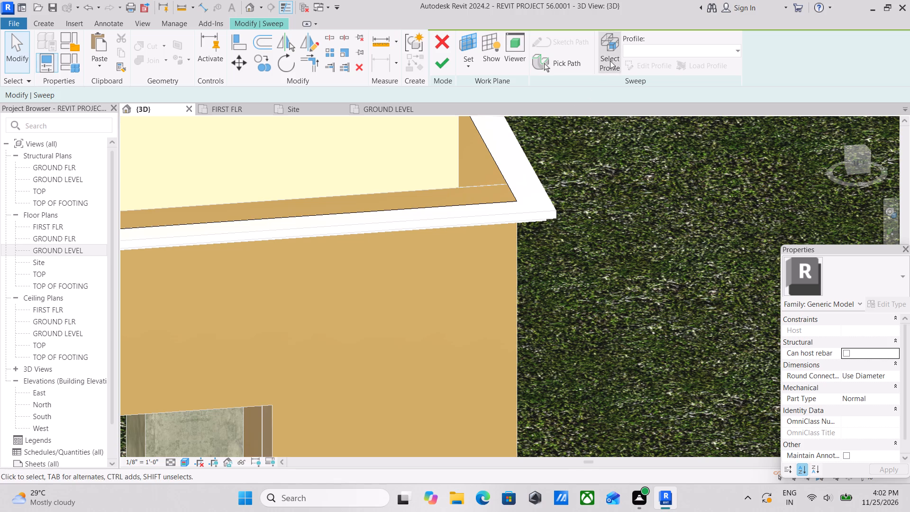
{"action": "left_click", "coordinate": [634, 33]}
{"action": "left_click", "coordinate": [622, 39]}
{"action": "left_click", "coordinate": [612, 48]}
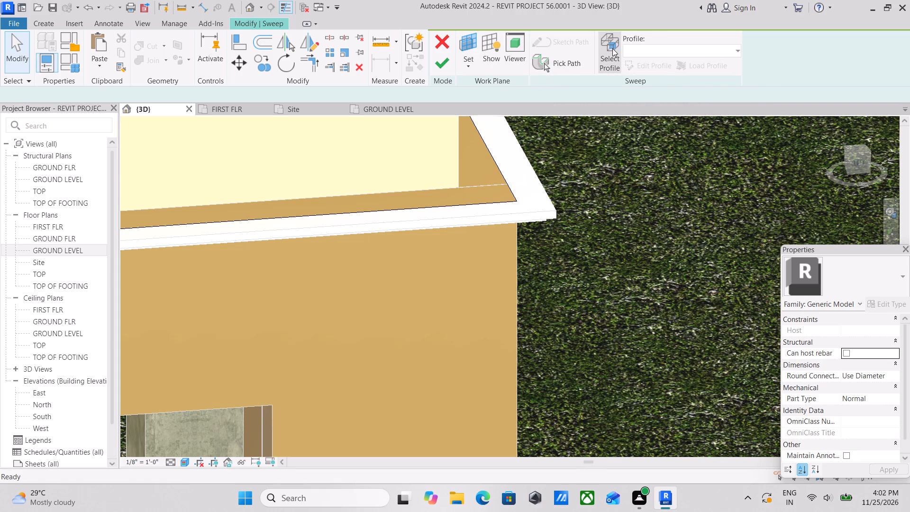
{"action": "left_click", "coordinate": [639, 64]}
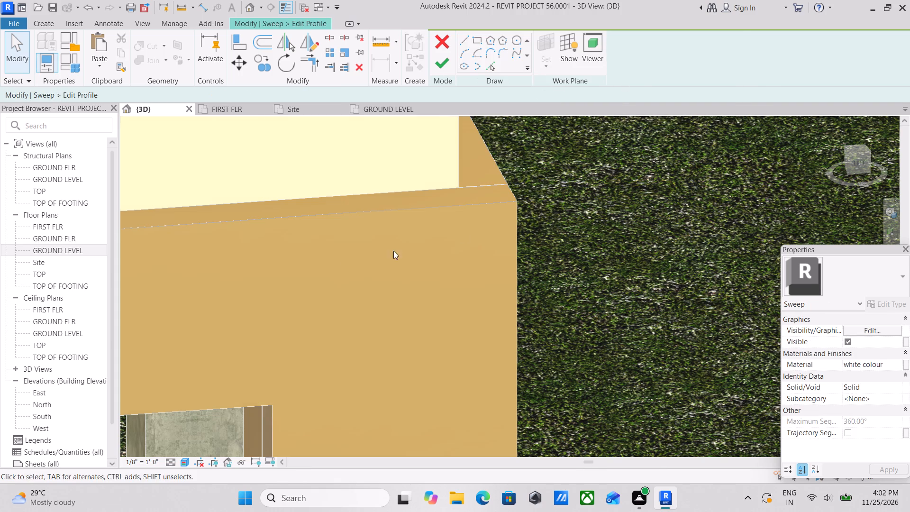
Facing the sweep profile square-on from the back, stretch its top line outward to a length of 6 1/2".
{"action": "scroll", "coordinate": [329, 257], "scroll_direction": "down", "scroll_amount": 1}
{"action": "middle_click_drag", "start_coordinate": [335, 257], "coordinate": [601, 212]}
{"action": "scroll", "coordinate": [382, 232], "scroll_direction": "down", "scroll_amount": 7}
{"action": "middle_click_drag", "start_coordinate": [316, 237], "coordinate": [350, 234]}
{"action": "middle_click_drag", "start_coordinate": [348, 235], "coordinate": [359, 231], "text": "shift"}
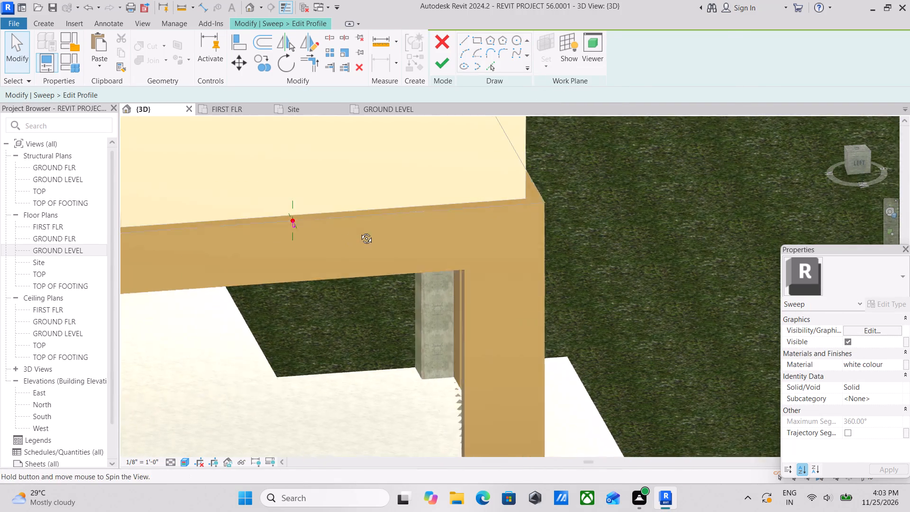
{"action": "middle_click_drag", "start_coordinate": [359, 231], "coordinate": [443, 211], "text": "shift"}
{"action": "middle_click_drag", "start_coordinate": [441, 212], "coordinate": [474, 464]}
{"action": "middle_click_drag", "start_coordinate": [492, 287], "coordinate": [521, 278], "text": "shift"}
{"action": "middle_click_drag", "start_coordinate": [521, 278], "coordinate": [633, 402], "text": "shift"}
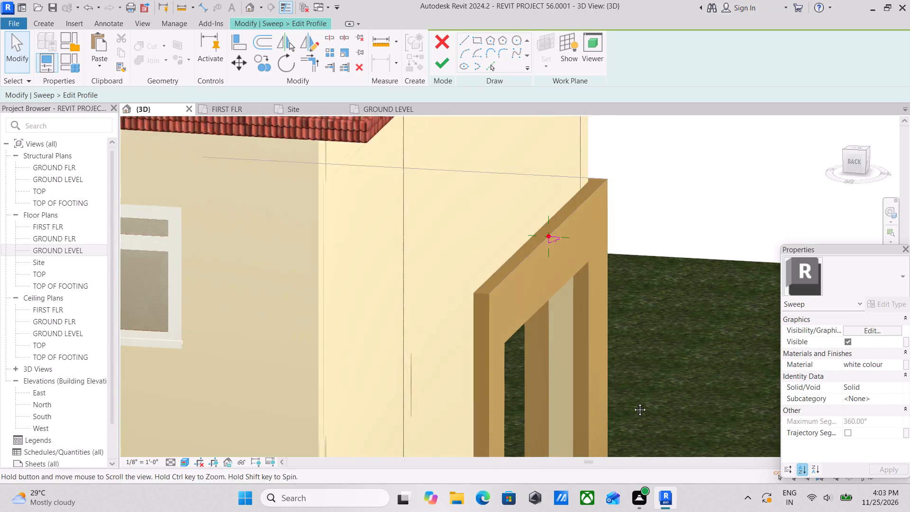
{"action": "middle_click_drag", "start_coordinate": [633, 402], "coordinate": [632, 401], "text": "shift"}
{"action": "middle_click_drag", "start_coordinate": [615, 333], "coordinate": [634, 314], "text": "shift"}
{"action": "scroll", "coordinate": [487, 262], "scroll_direction": "up", "scroll_amount": 7}
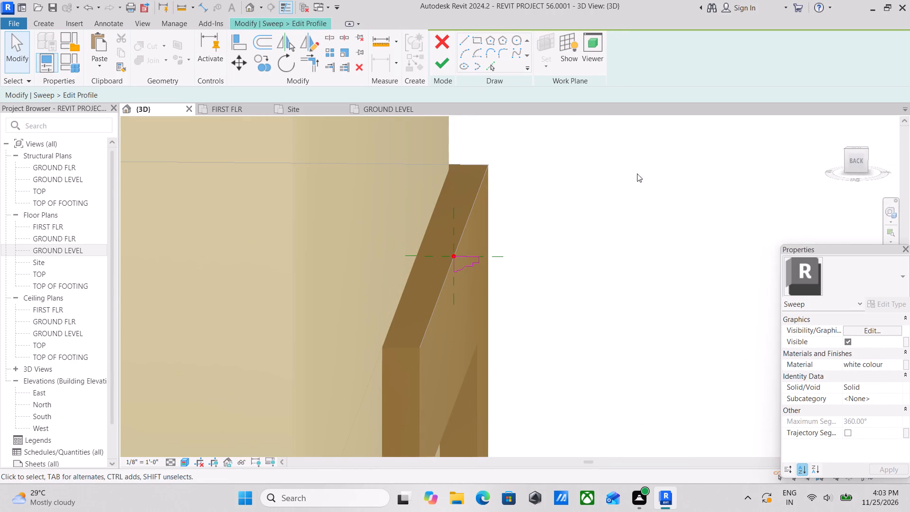
{"action": "left_click", "coordinate": [853, 162]}
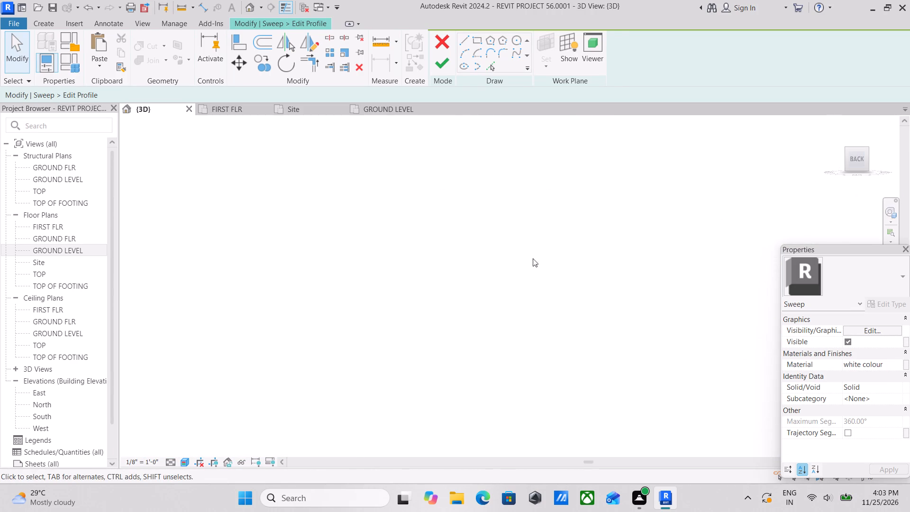
{"action": "scroll", "coordinate": [464, 283], "scroll_direction": "up", "scroll_amount": 19}
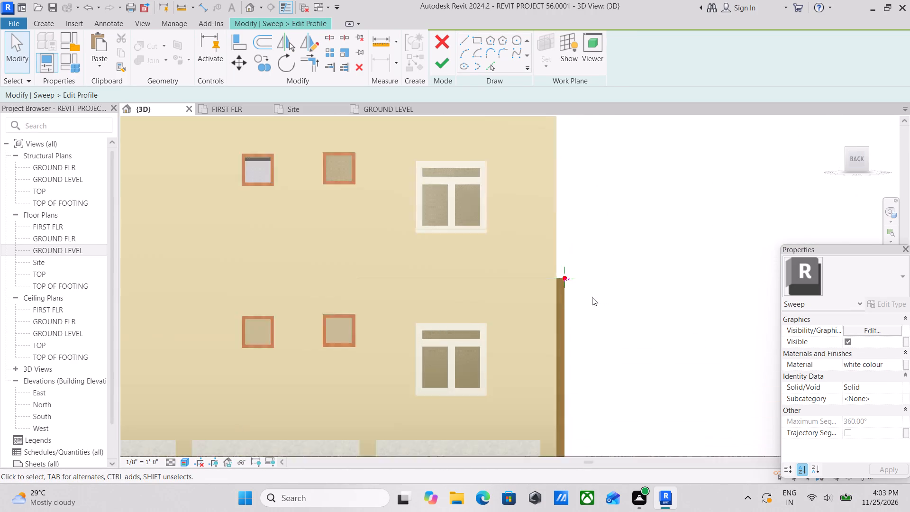
{"action": "scroll", "coordinate": [592, 297], "scroll_direction": "up", "scroll_amount": 20}
{"action": "scroll", "coordinate": [592, 297], "scroll_direction": "up", "scroll_amount": 3}
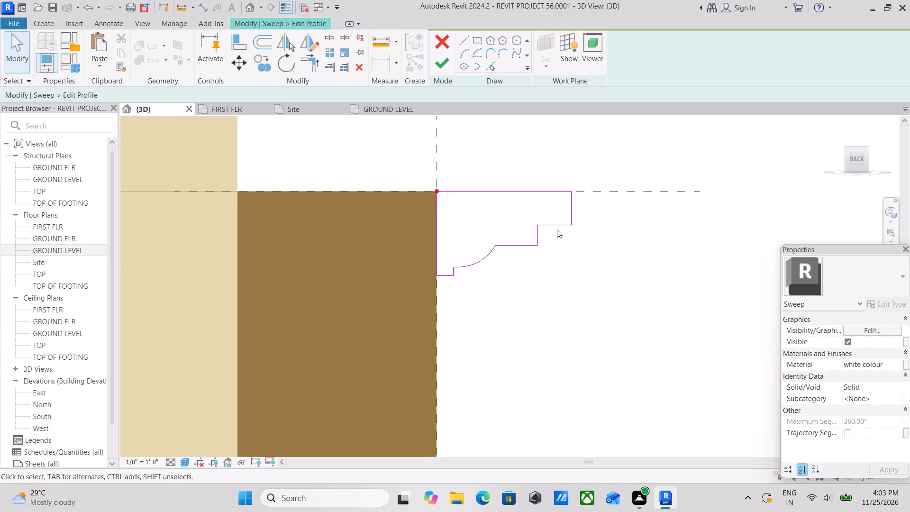
{"action": "middle_click_drag", "start_coordinate": [562, 207], "coordinate": [534, 293]}
{"action": "left_click", "coordinate": [472, 260]}
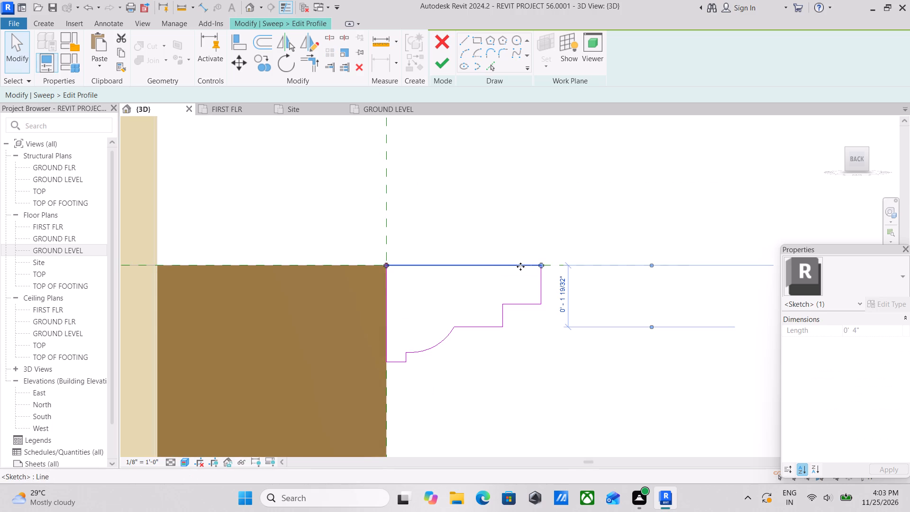
{"action": "left_click_drag", "start_coordinate": [541, 264], "coordinate": [638, 270]}
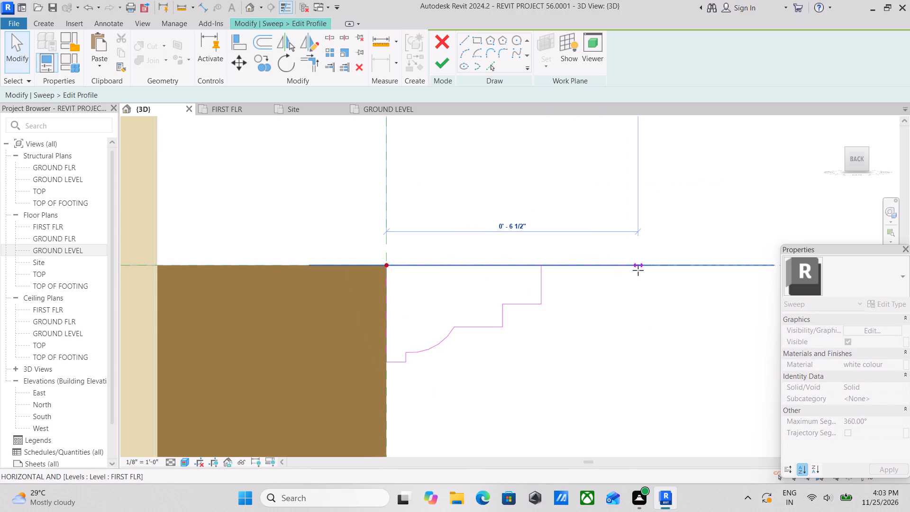
{"action": "left_click_drag", "start_coordinate": [638, 270], "coordinate": [639, 270]}
{"action": "middle_click_drag", "start_coordinate": [581, 296], "coordinate": [488, 282]}
{"action": "key", "text": "Escape"}
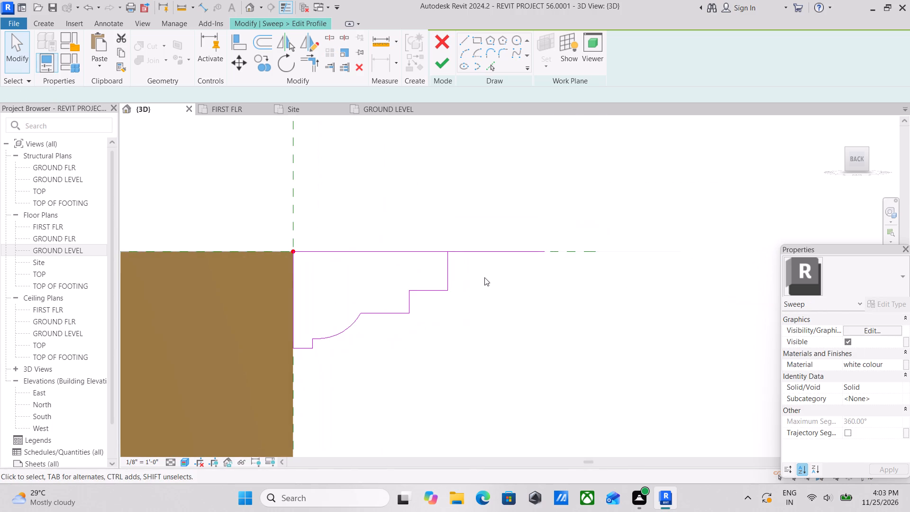
{"action": "key", "text": "Escape"}
Delete the profile's old outer edge and the stepped horizontal and vertical lines down to the arc.
{"action": "left_click", "coordinate": [443, 271]}
{"action": "right_click", "coordinate": [443, 271]}
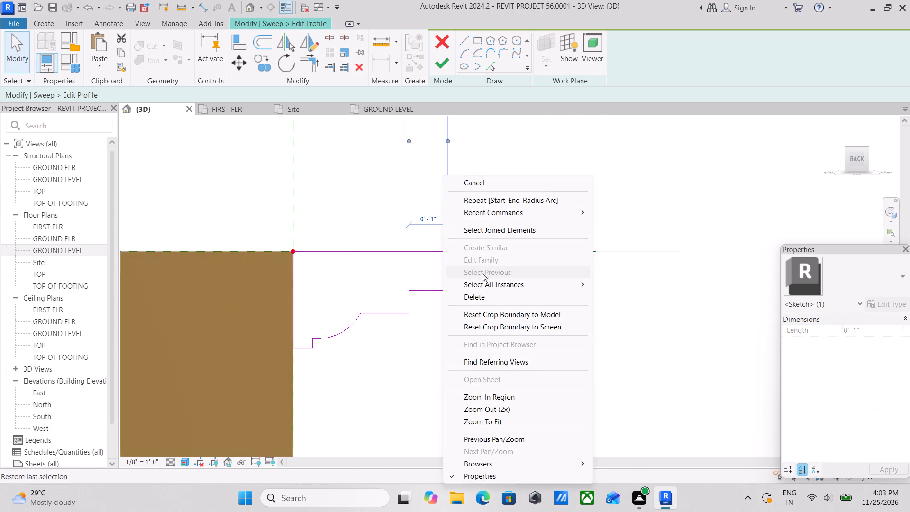
{"action": "left_click", "coordinate": [490, 296]}
{"action": "left_click", "coordinate": [421, 293]}
{"action": "right_click_drag", "start_coordinate": [406, 298], "coordinate": [396, 301]}
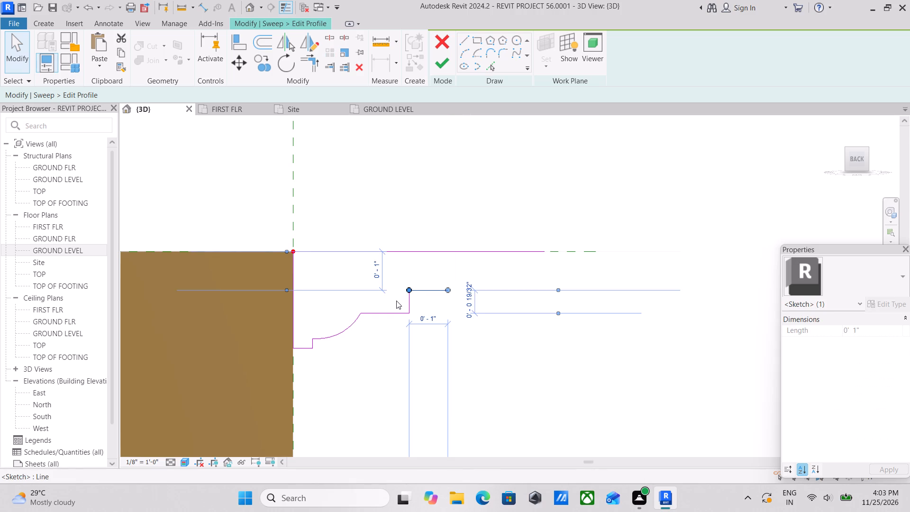
{"action": "right_click", "coordinate": [420, 291]}
{"action": "left_click", "coordinate": [450, 300]}
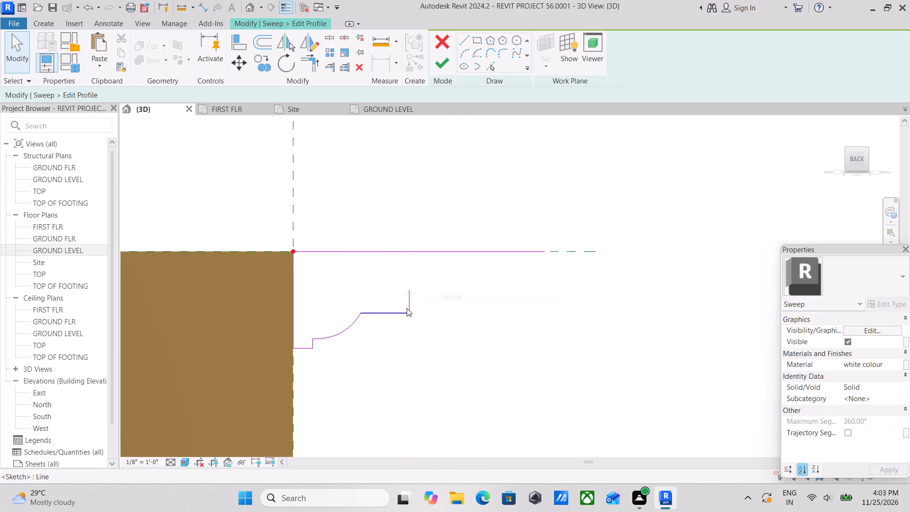
{"action": "left_click", "coordinate": [404, 307]}
{"action": "right_click", "coordinate": [403, 307]}
{"action": "left_click", "coordinate": [419, 300]}
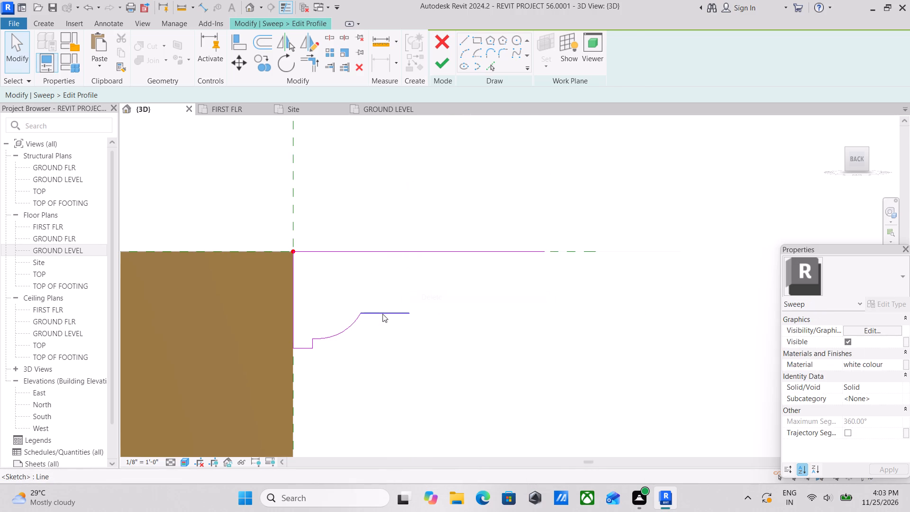
{"action": "left_click", "coordinate": [382, 314]}
{"action": "right_click", "coordinate": [381, 314]}
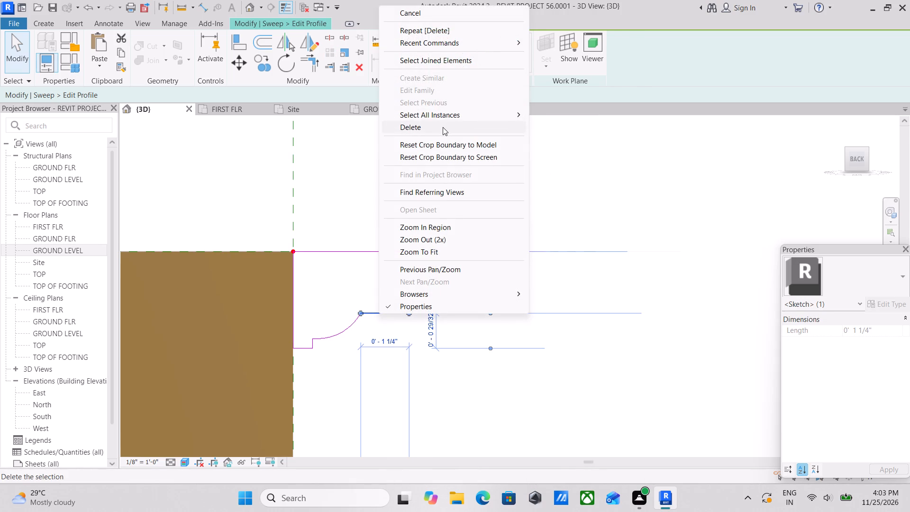
{"action": "left_click", "coordinate": [443, 127]}
Delete the profile's concave arc and the two short lines forming its bottom lip.
{"action": "left_click", "coordinate": [352, 326]}
{"action": "right_click", "coordinate": [350, 325]}
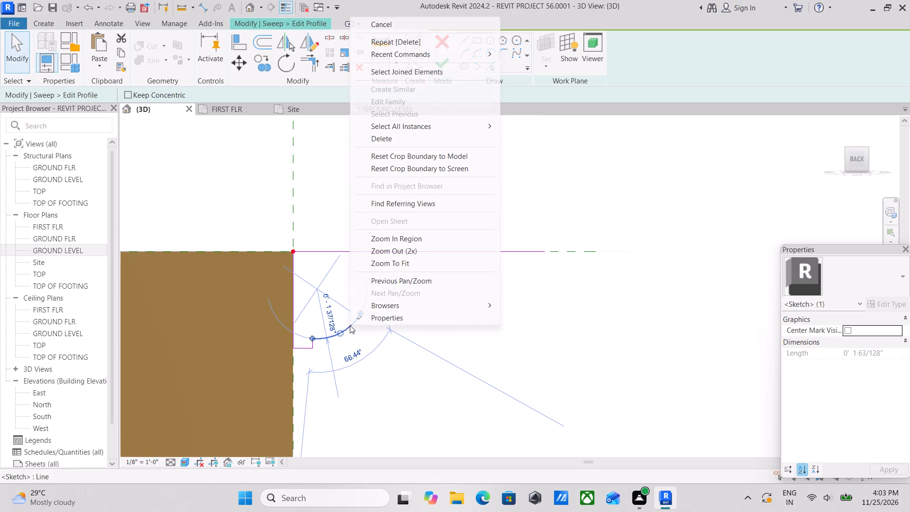
{"action": "left_click", "coordinate": [418, 145]}
{"action": "left_click", "coordinate": [386, 143]}
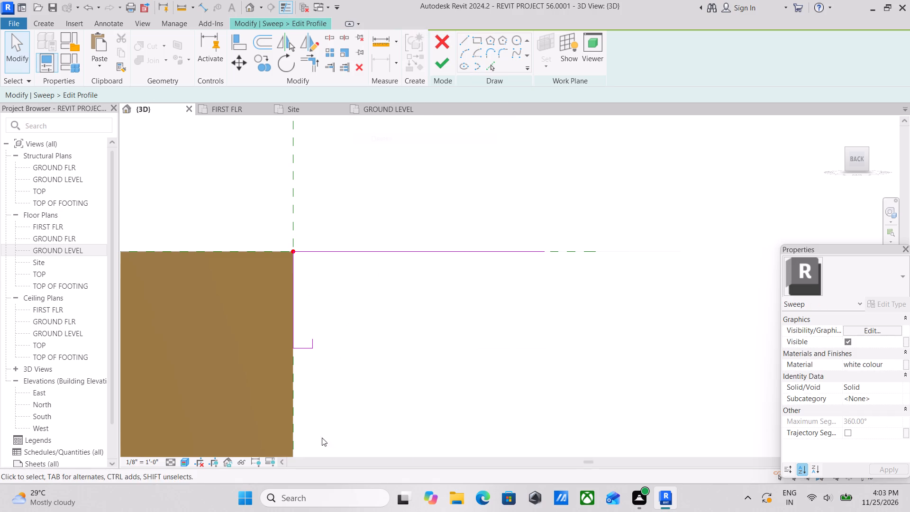
{"action": "left_click", "coordinate": [305, 352]}
{"action": "right_click_drag", "start_coordinate": [305, 352], "coordinate": [298, 354]}
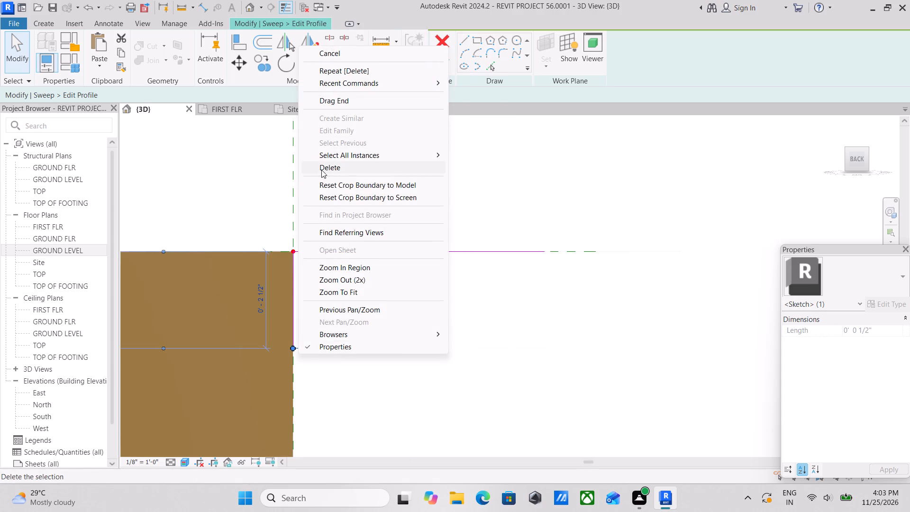
{"action": "left_click", "coordinate": [333, 161]}
{"action": "left_click", "coordinate": [332, 165]}
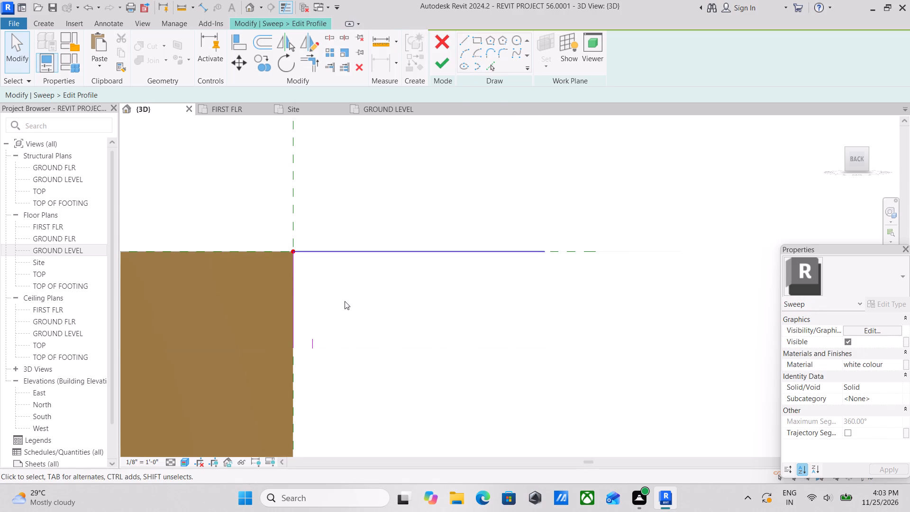
{"action": "left_click", "coordinate": [314, 350]}
{"action": "right_click", "coordinate": [293, 356]}
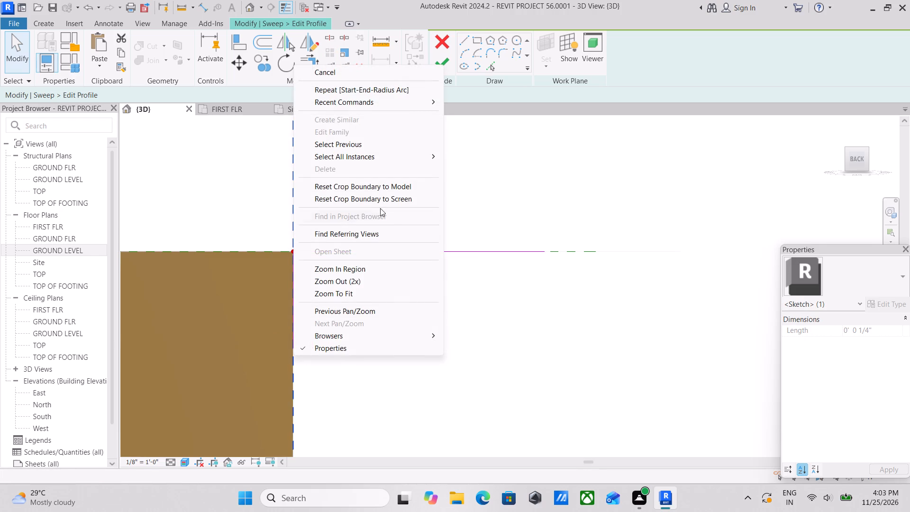
{"action": "key", "text": "Escape"}
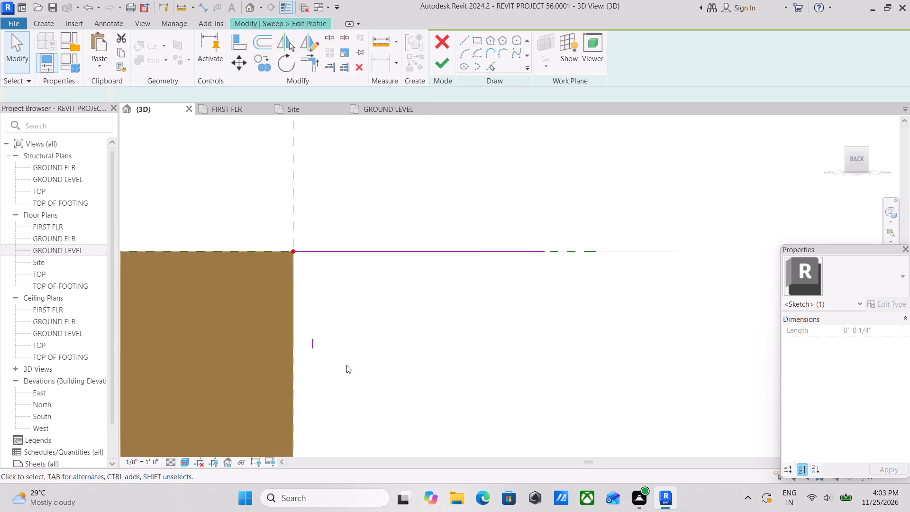
{"action": "scroll", "coordinate": [342, 350], "scroll_direction": "up", "scroll_amount": 1}
{"action": "left_click", "coordinate": [310, 348]}
{"action": "right_click", "coordinate": [308, 348]}
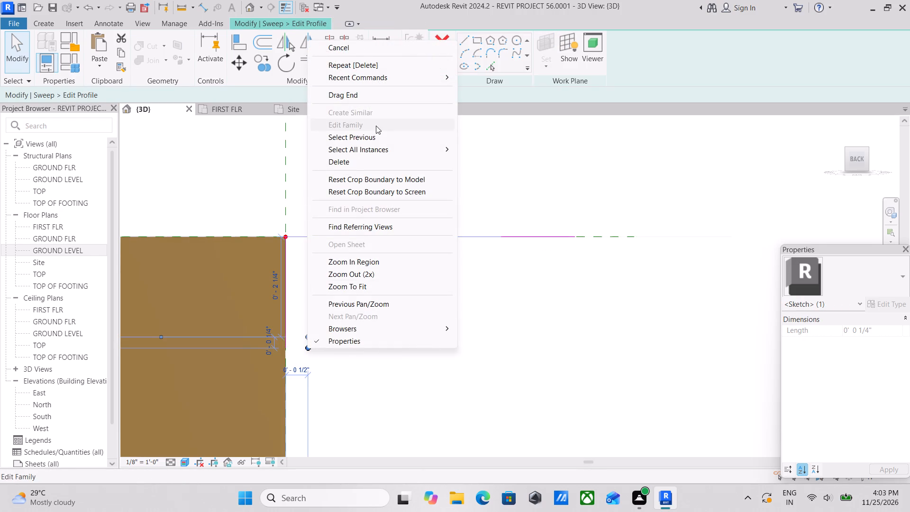
{"action": "left_click", "coordinate": [351, 163]}
Draw a 1" vertical line down from the top line's outer end, followed by a 1" horizontal line inward.
{"action": "left_click", "coordinate": [461, 38]}
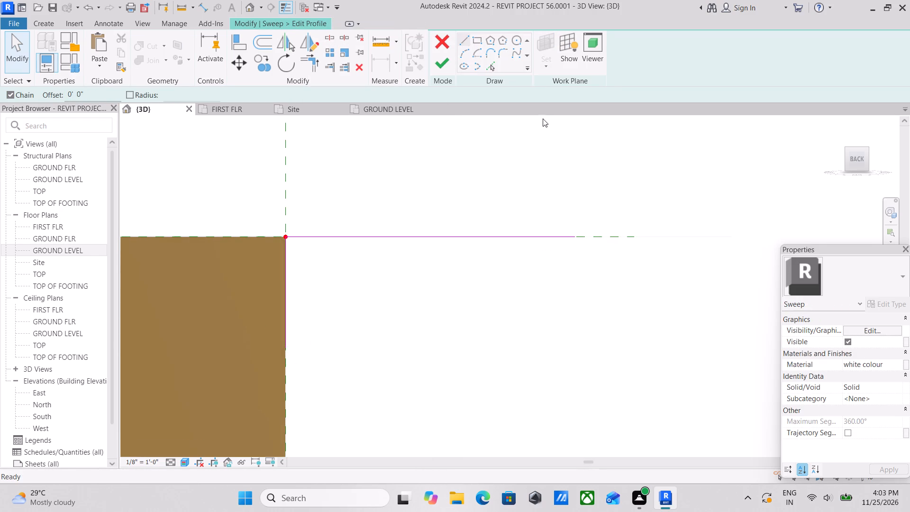
{"action": "left_click", "coordinate": [574, 237]}
{"action": "middle_click_drag", "start_coordinate": [568, 300], "coordinate": [579, 255]}
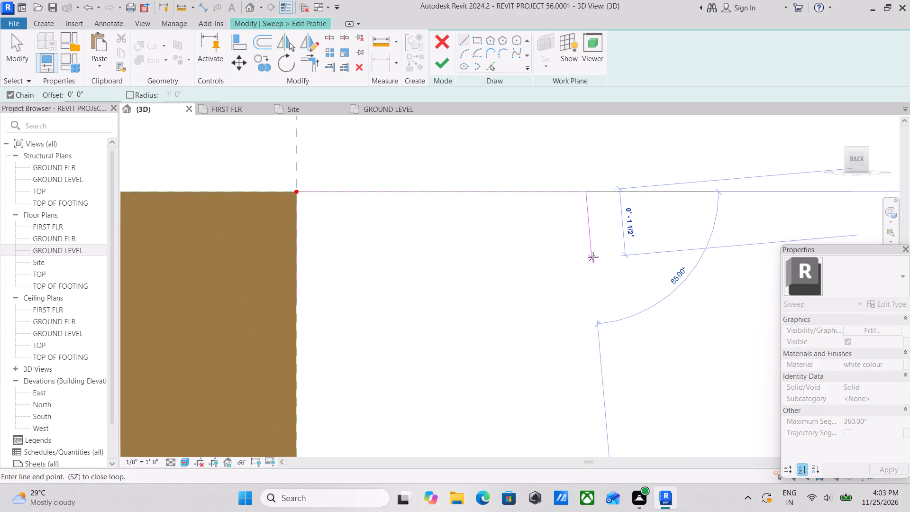
{"action": "middle_click_drag", "start_coordinate": [587, 277], "coordinate": [600, 214]}
{"action": "middle_click_drag", "start_coordinate": [599, 178], "coordinate": [600, 295]}
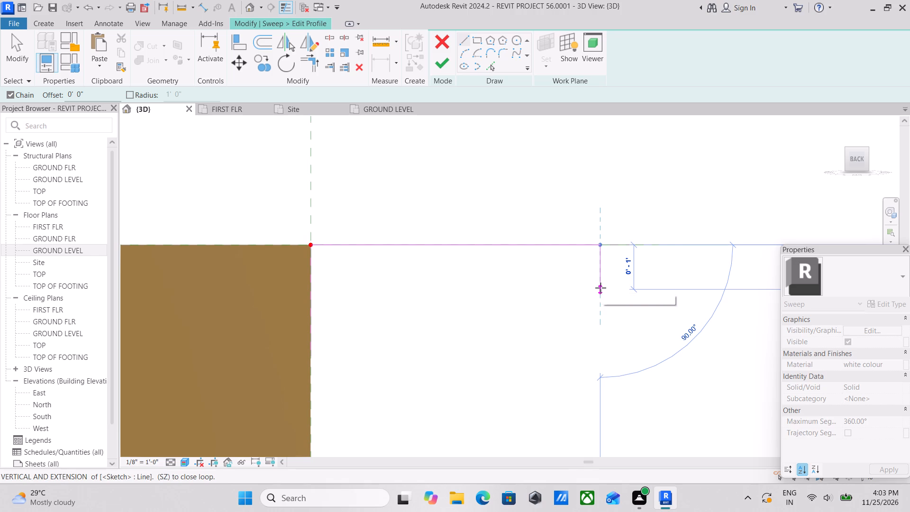
{"action": "left_click", "coordinate": [601, 288]}
{"action": "scroll", "coordinate": [567, 288], "scroll_direction": "down", "scroll_amount": 1}
{"action": "middle_click_drag", "start_coordinate": [567, 288], "coordinate": [591, 182]}
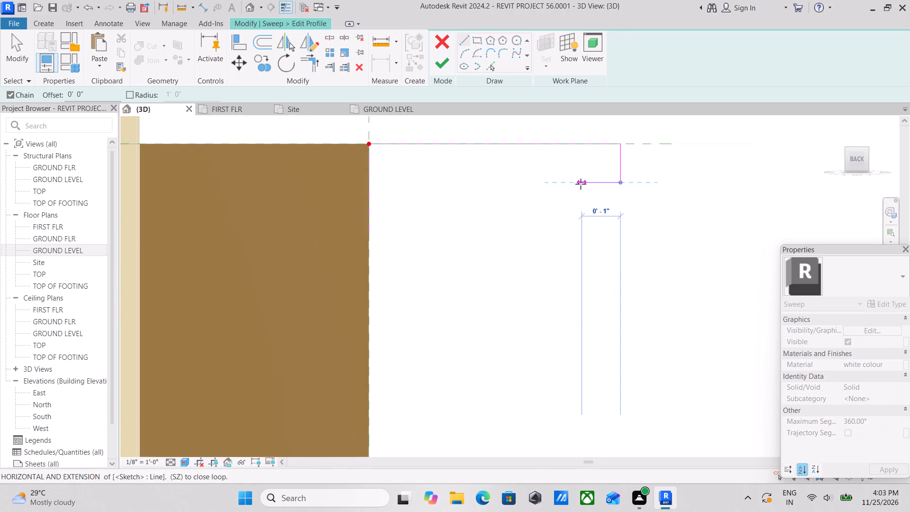
{"action": "left_click", "coordinate": [579, 185]}
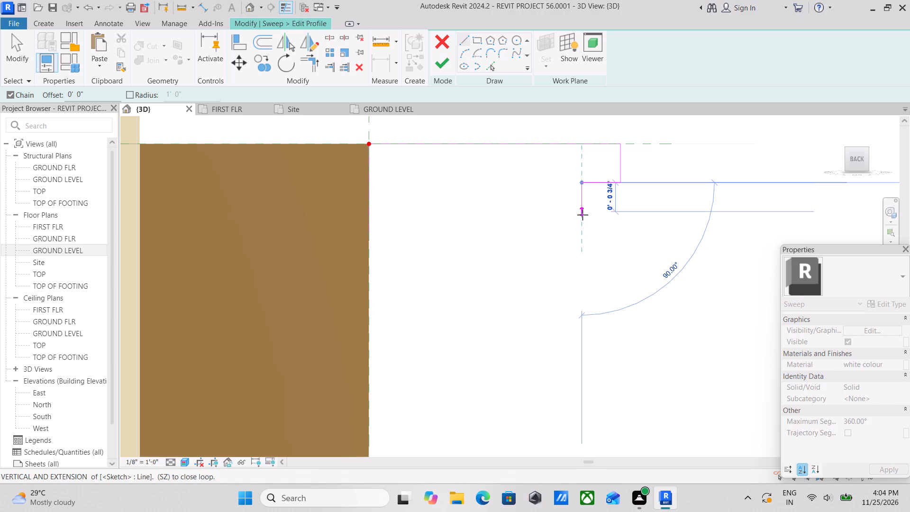
{"action": "scroll", "coordinate": [567, 185], "scroll_direction": "up", "scroll_amount": 3}
{"action": "key", "text": "Escape"}
{"action": "key", "text": "Escape"}
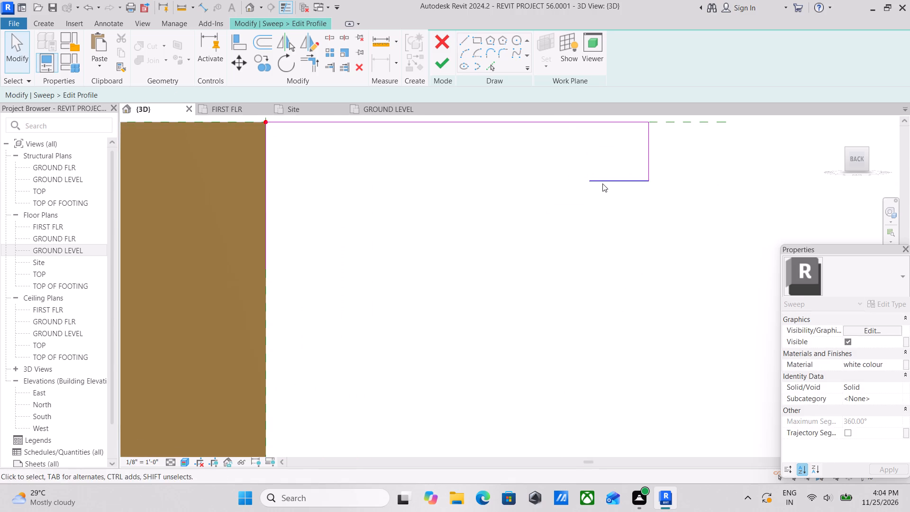
Stretch the free end of the new horizontal line slightly further inward toward the porch frame.
{"action": "left_click", "coordinate": [602, 183]}
{"action": "left_click_drag", "start_coordinate": [588, 180], "coordinate": [575, 181]}
{"action": "key", "text": "Escape"}
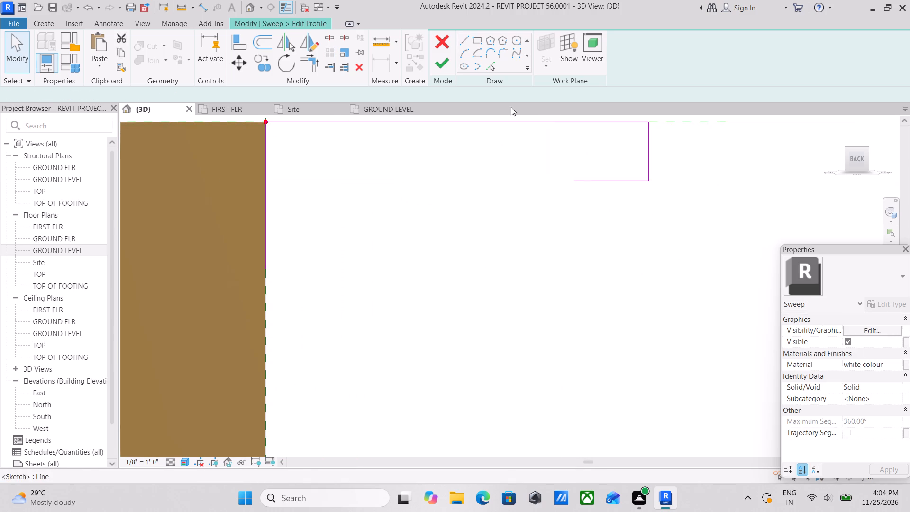
Draw the second step from the horizontal line's inner end: 3/4" down and 1" inward.
{"action": "left_click", "coordinate": [465, 46]}
{"action": "left_click", "coordinate": [465, 36]}
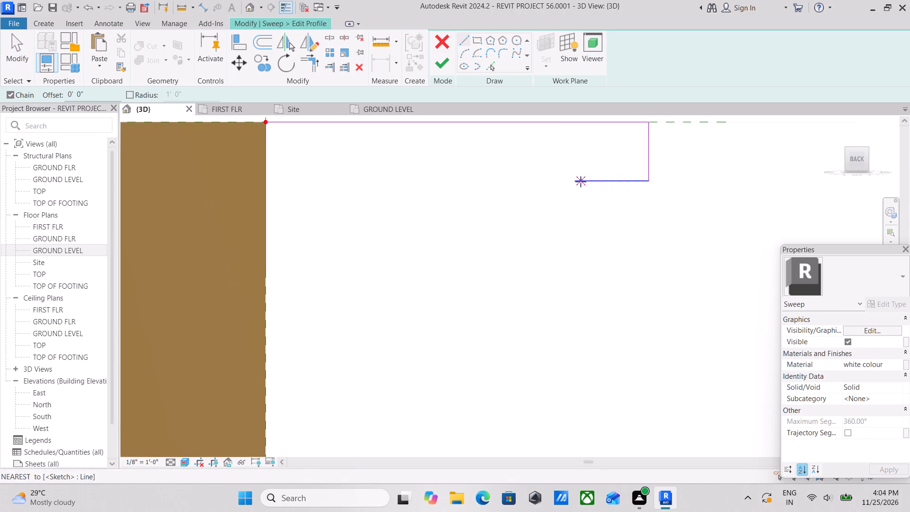
{"action": "left_click", "coordinate": [570, 180]}
{"action": "middle_click_drag", "start_coordinate": [565, 226], "coordinate": [586, 201]}
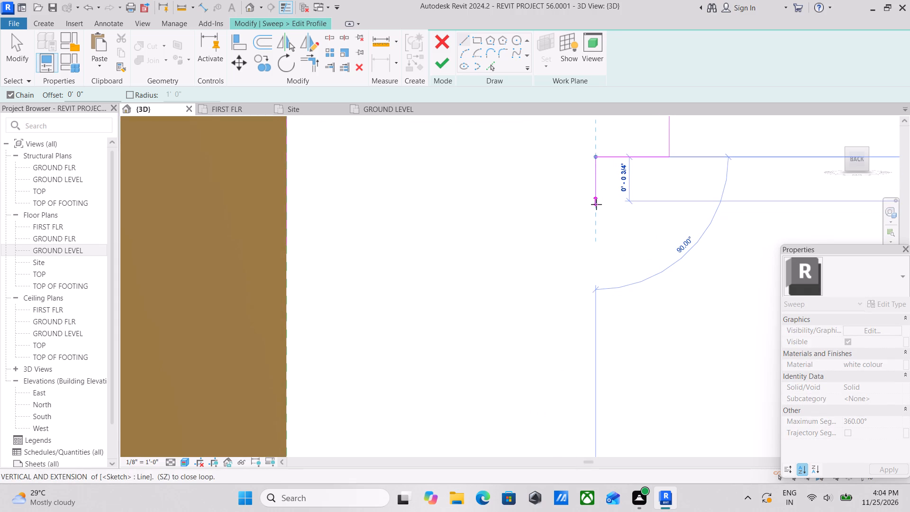
{"action": "left_click", "coordinate": [595, 206]}
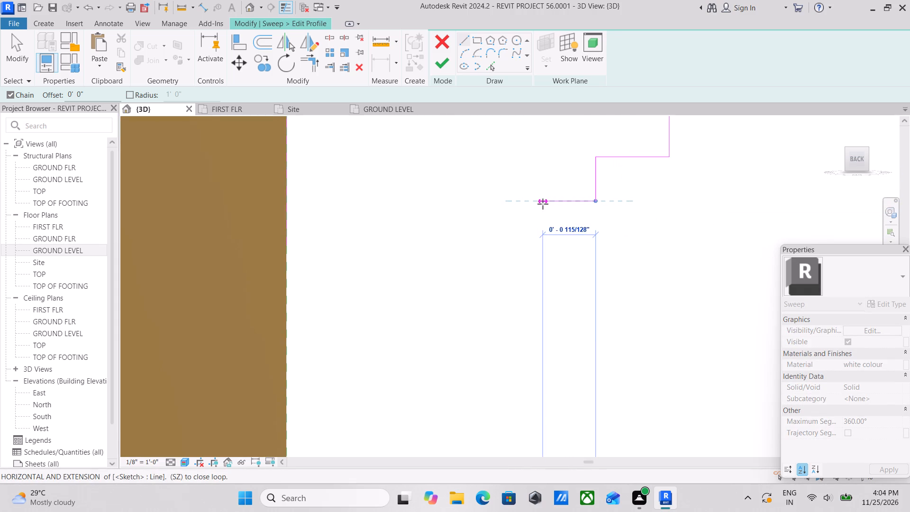
{"action": "left_click", "coordinate": [540, 204]}
{"action": "middle_click_drag", "start_coordinate": [535, 204], "coordinate": [548, 194]}
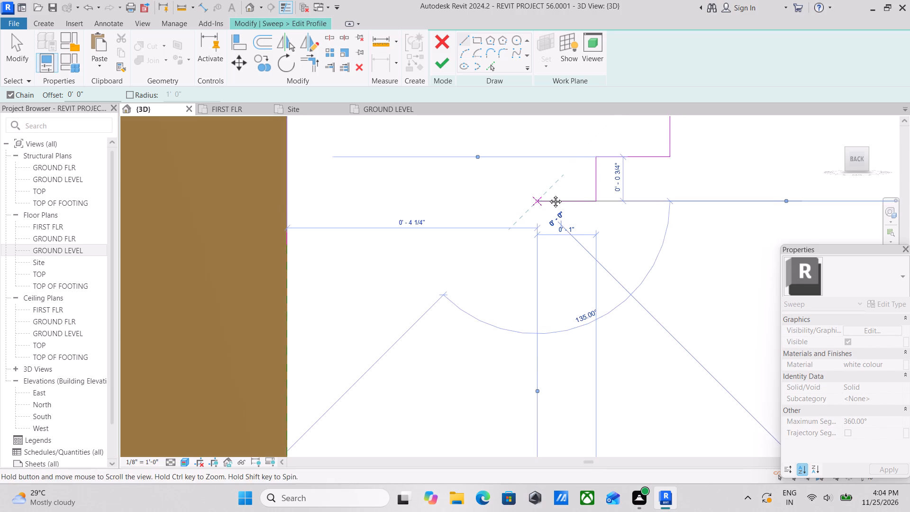
{"action": "middle_click_drag", "start_coordinate": [548, 194], "coordinate": [559, 176]}
{"action": "key", "text": "Escape"}
{"action": "scroll", "coordinate": [555, 213], "scroll_direction": "down", "scroll_amount": 2}
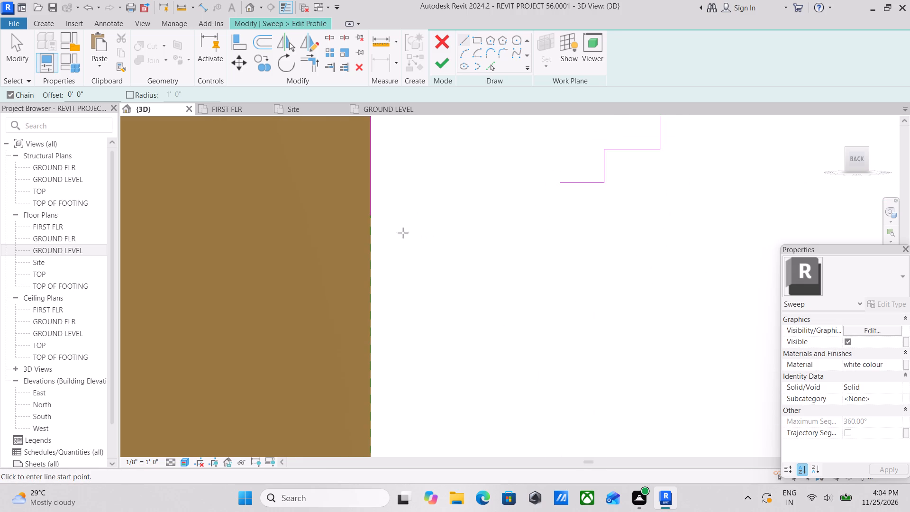
{"action": "key", "text": "Escape"}
Stretch the profile's vertical line along the frame face downward to a length of 3 1/4".
{"action": "scroll", "coordinate": [392, 241], "scroll_direction": "up", "scroll_amount": 1}
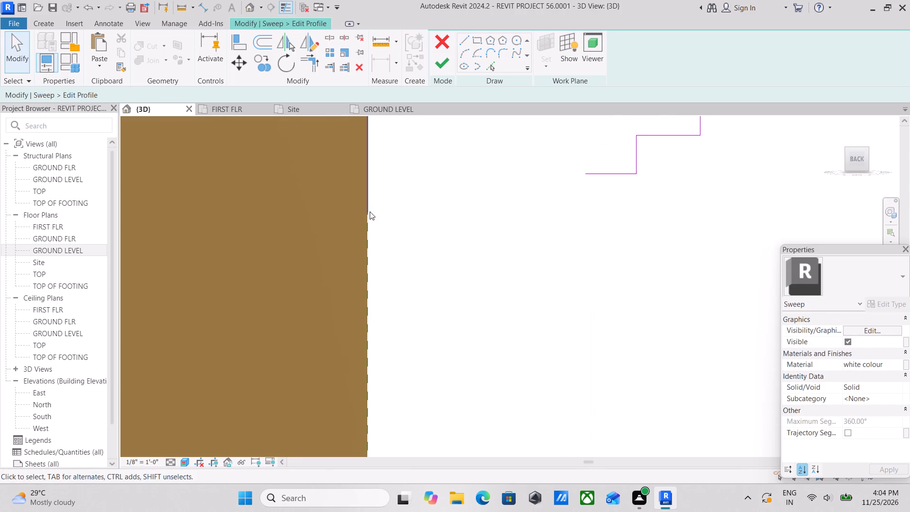
{"action": "left_click", "coordinate": [370, 211]}
{"action": "left_click_drag", "start_coordinate": [369, 214], "coordinate": [369, 247]}
{"action": "key", "text": "Escape"}
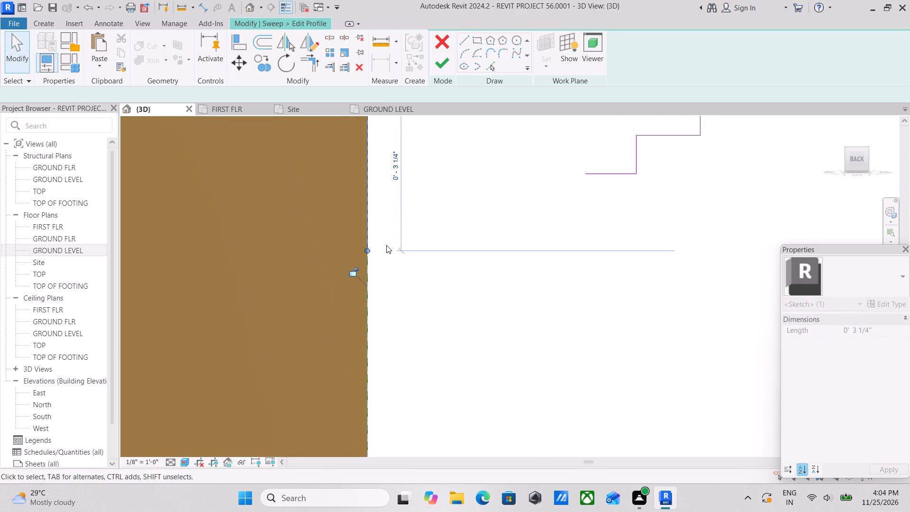
From the lower end of the frame-face line, draw stepped lines 1" outward, 1/2" up, 3/4" outward and 1/2" up.
{"action": "left_click", "coordinate": [463, 40]}
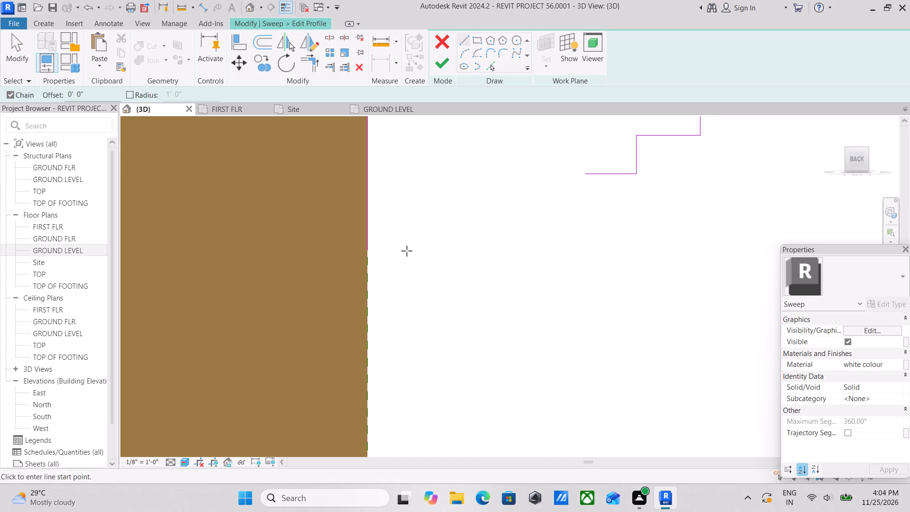
{"action": "left_click", "coordinate": [370, 249]}
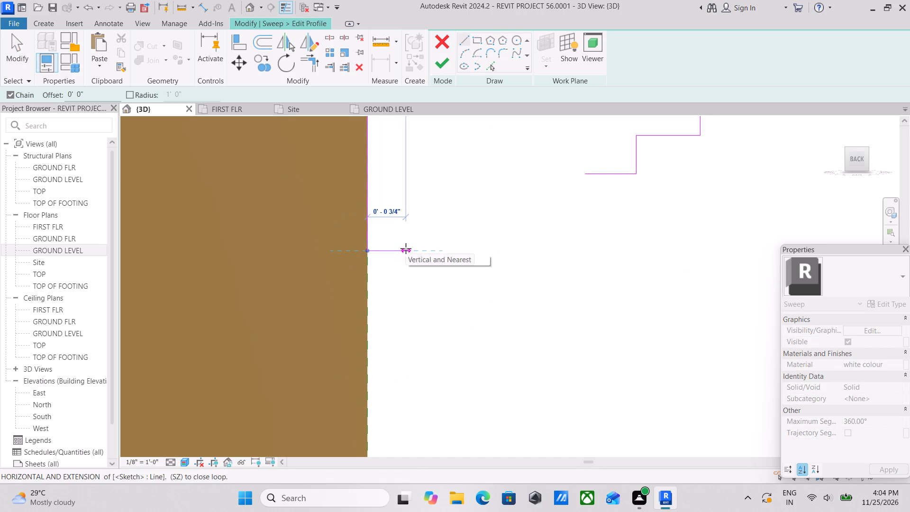
{"action": "left_click", "coordinate": [419, 249]}
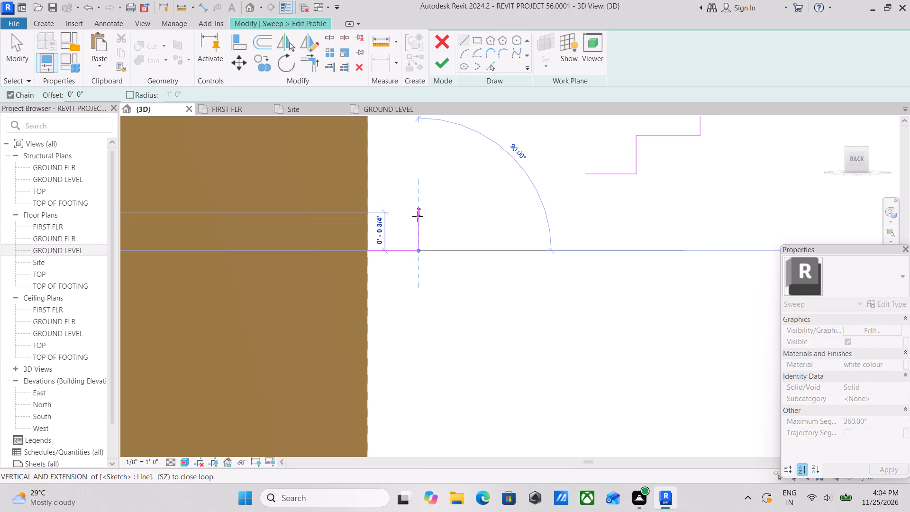
{"action": "left_click", "coordinate": [417, 221]}
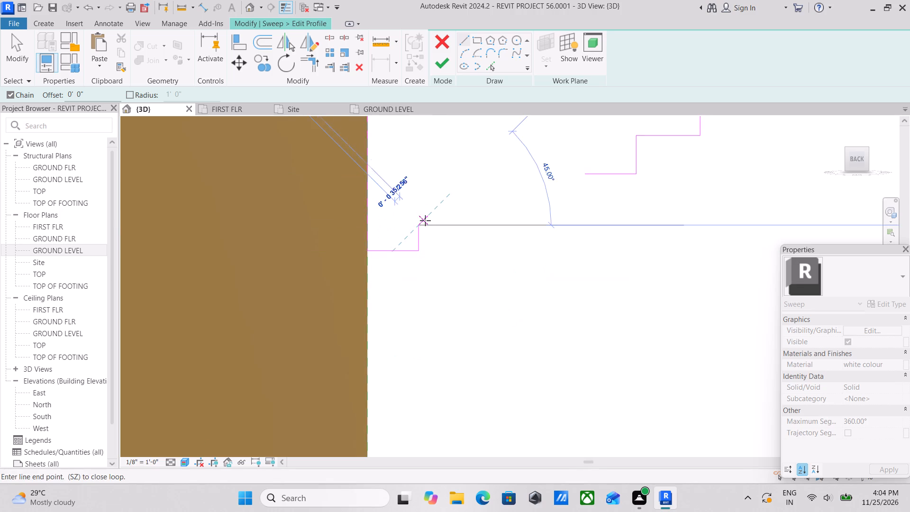
{"action": "left_click", "coordinate": [456, 226]}
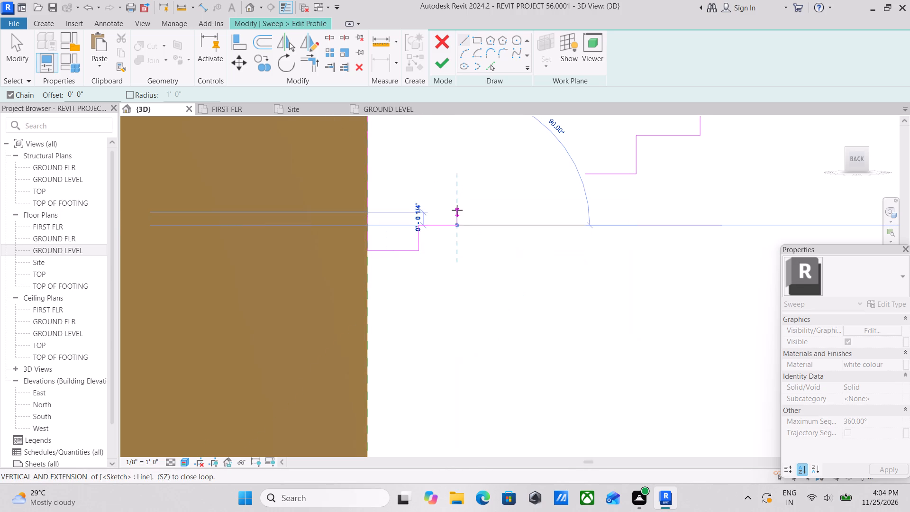
{"action": "left_click", "coordinate": [457, 203]}
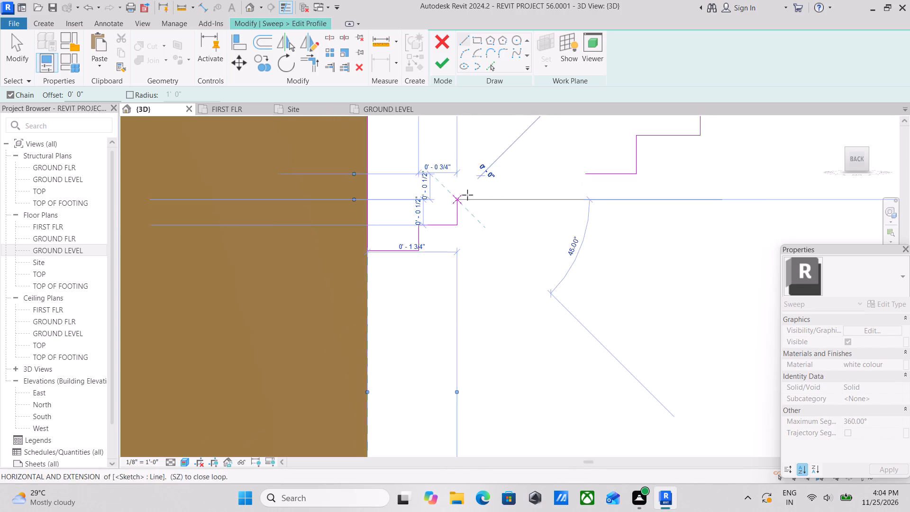
{"action": "key", "text": "Escape"}
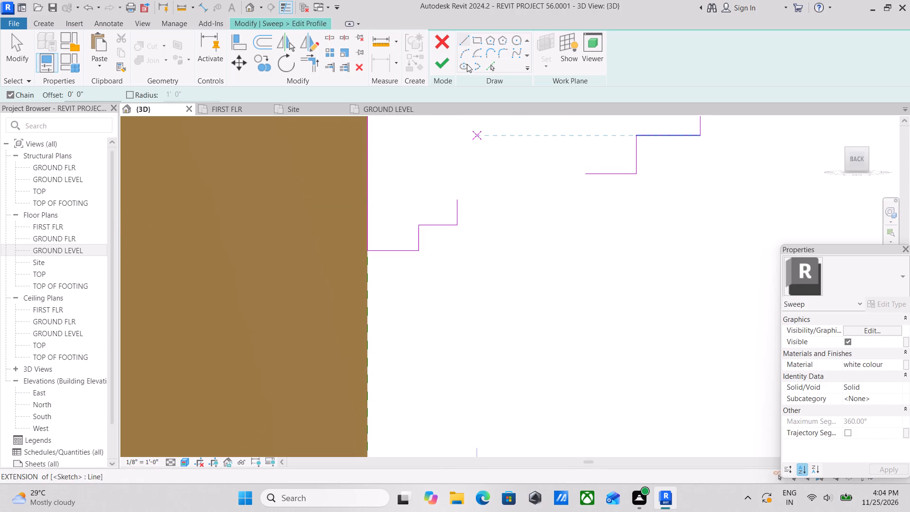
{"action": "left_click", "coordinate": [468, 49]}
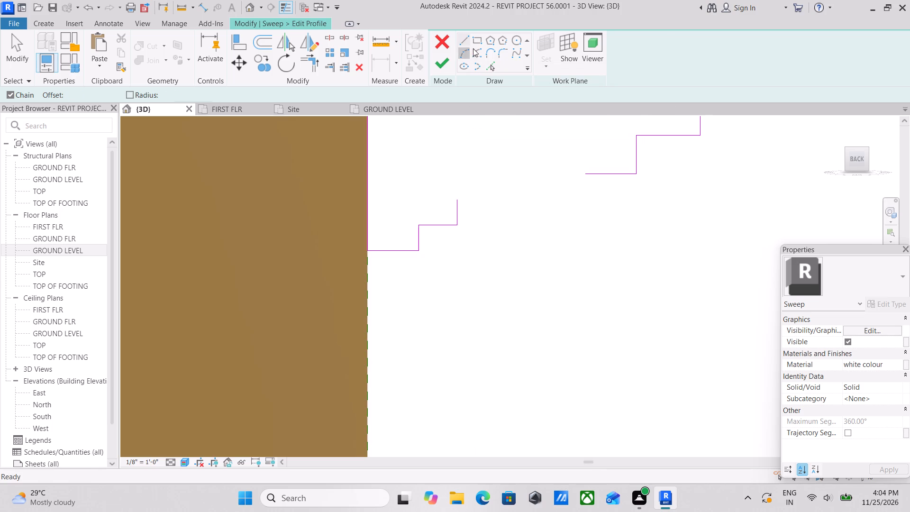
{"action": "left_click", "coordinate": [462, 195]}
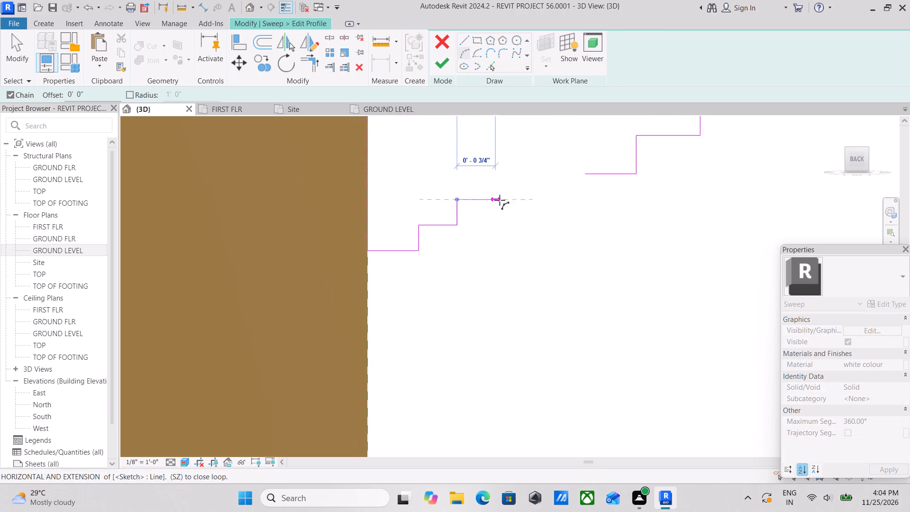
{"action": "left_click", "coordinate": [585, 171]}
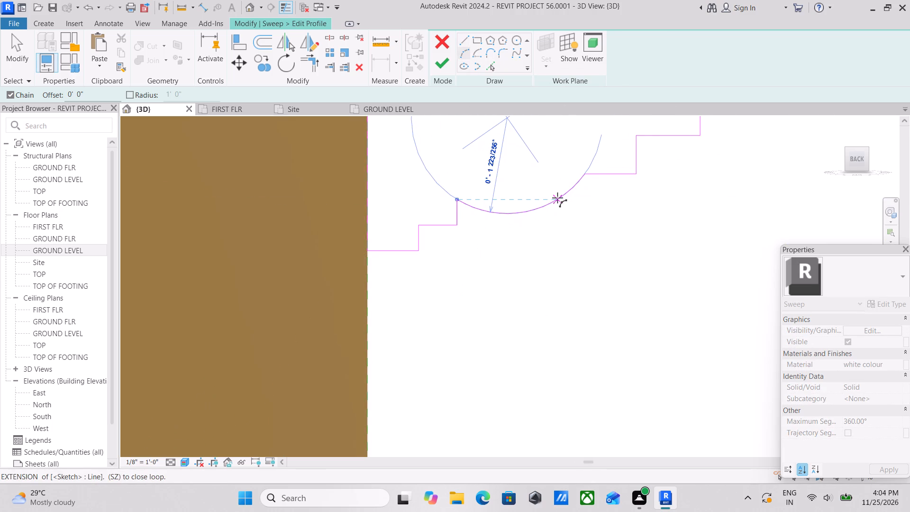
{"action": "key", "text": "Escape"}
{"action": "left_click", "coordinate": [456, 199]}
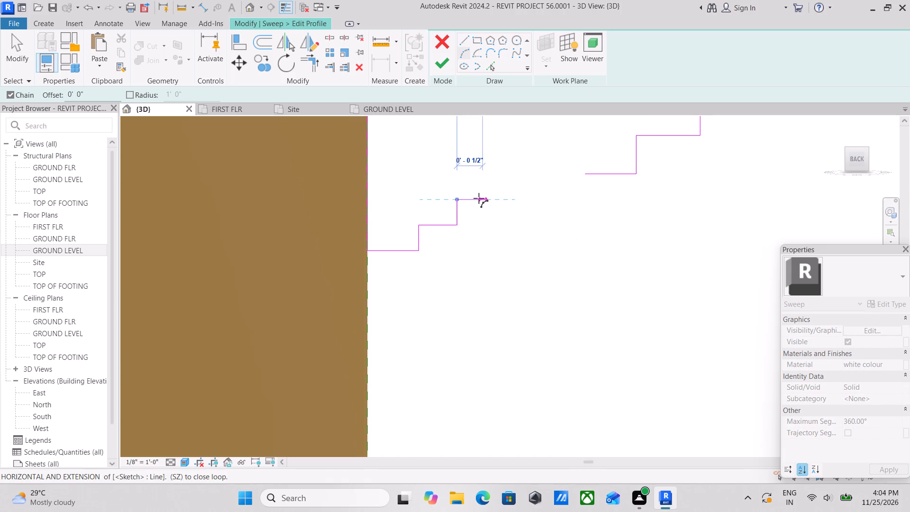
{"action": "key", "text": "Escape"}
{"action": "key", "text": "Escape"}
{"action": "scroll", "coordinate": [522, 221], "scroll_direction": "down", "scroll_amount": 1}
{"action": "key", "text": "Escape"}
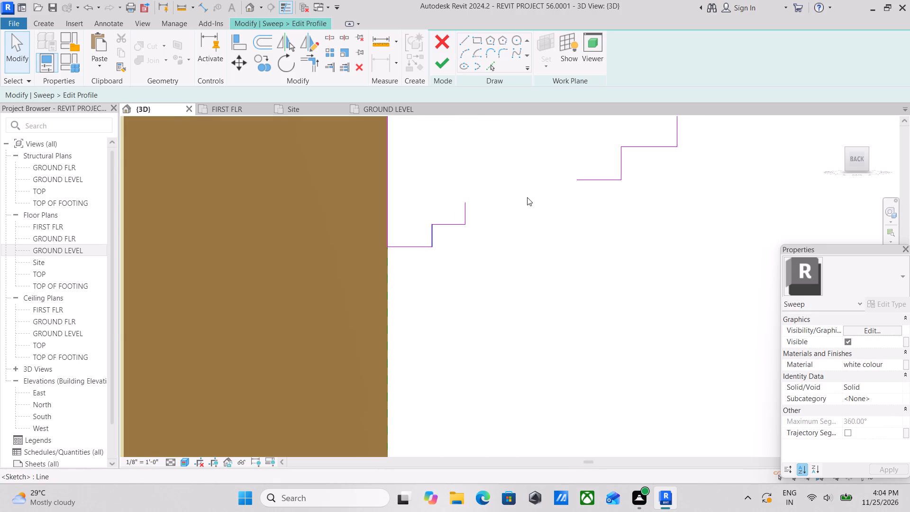
Delete the 1/2" vertical line at the free end of the lower steps.
{"action": "scroll", "coordinate": [528, 197], "scroll_direction": "down", "scroll_amount": 4}
{"action": "middle_click_drag", "start_coordinate": [545, 215], "coordinate": [552, 242]}
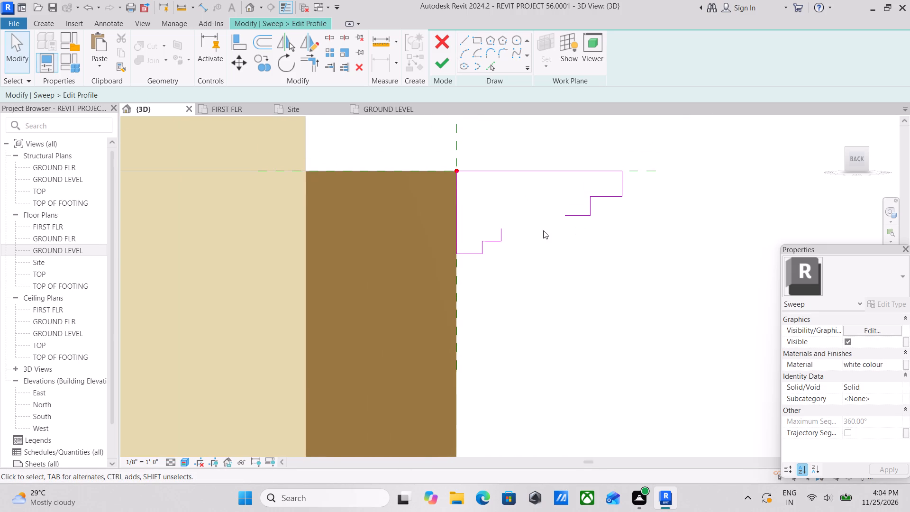
{"action": "scroll", "coordinate": [550, 227], "scroll_direction": "up", "scroll_amount": 2}
{"action": "key", "text": "Escape"}
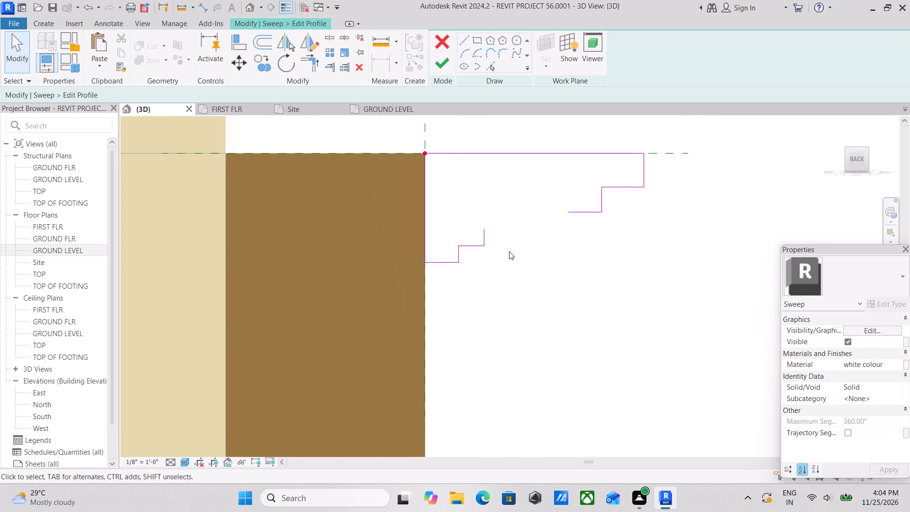
{"action": "left_click", "coordinate": [484, 242]}
{"action": "right_click", "coordinate": [483, 242]}
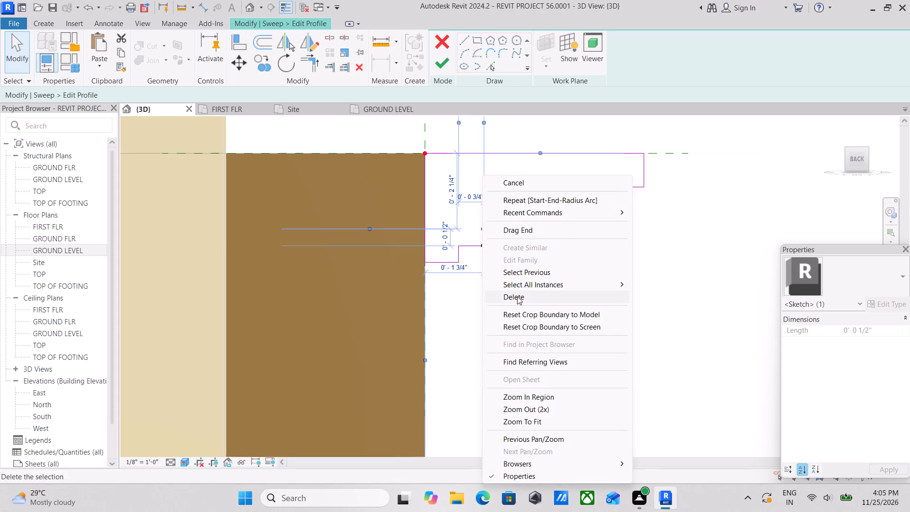
{"action": "left_click", "coordinate": [517, 296]}
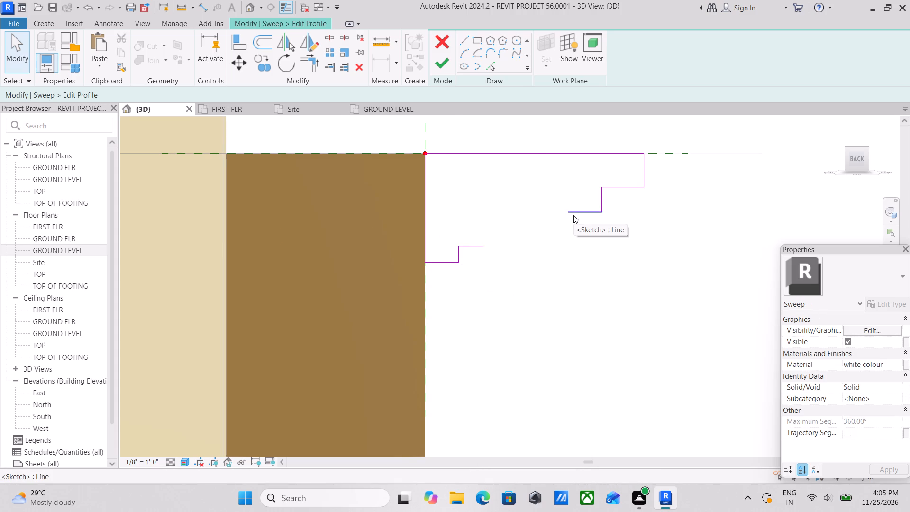
Shorten the free end of the upper steps' lowest horizontal line slightly, away from the porch frame.
{"action": "left_click", "coordinate": [573, 215]}
{"action": "left_click_drag", "start_coordinate": [568, 212], "coordinate": [577, 212]}
{"action": "key", "text": "Escape"}
Draw a third upper step from the shortened line's free end: 1/2" down and 3/4" inward.
{"action": "left_click", "coordinate": [468, 37]}
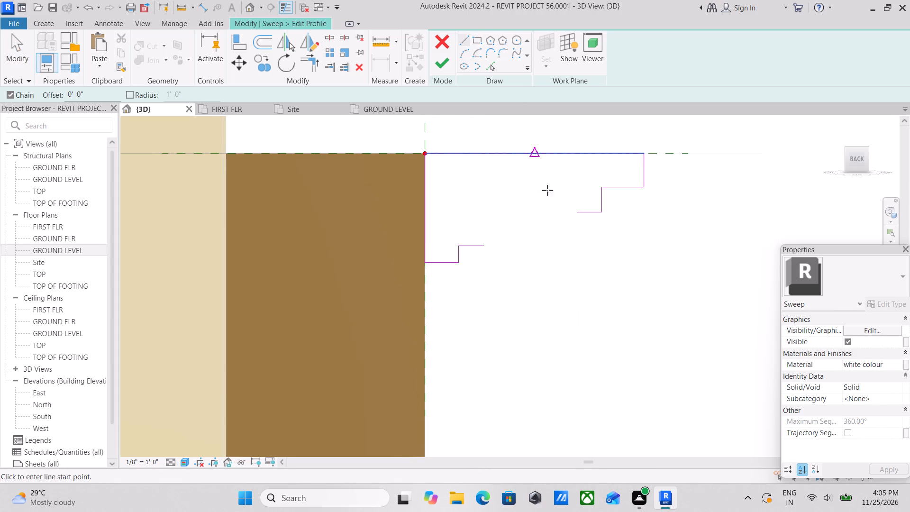
{"action": "left_click", "coordinate": [578, 214]}
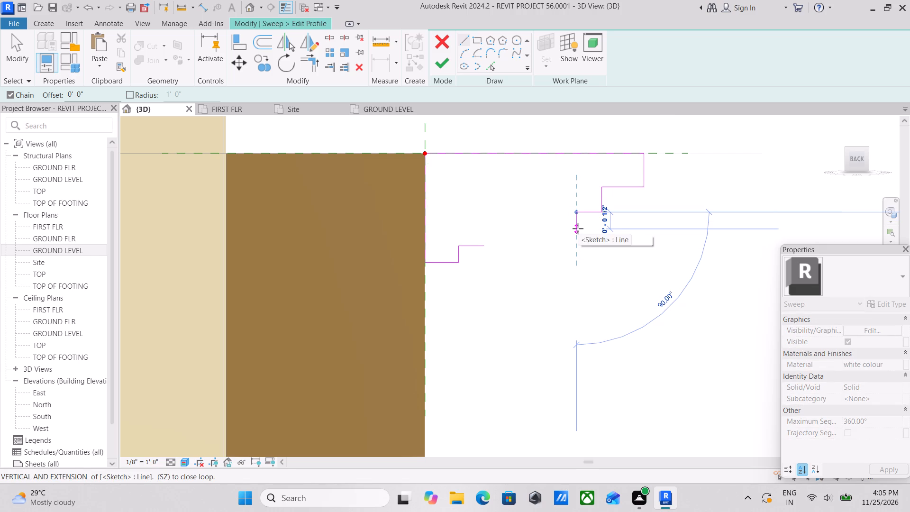
{"action": "left_click", "coordinate": [578, 229]}
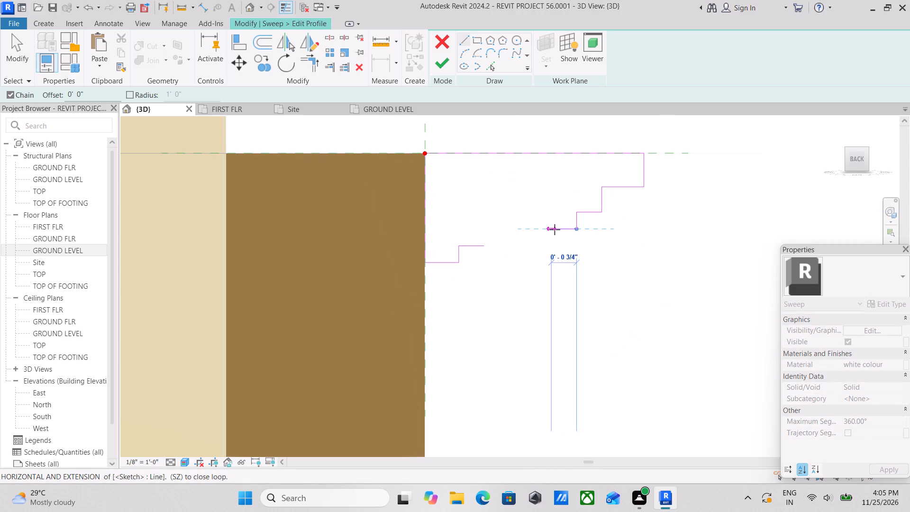
{"action": "left_click", "coordinate": [555, 229]}
{"action": "key", "text": "Escape"}
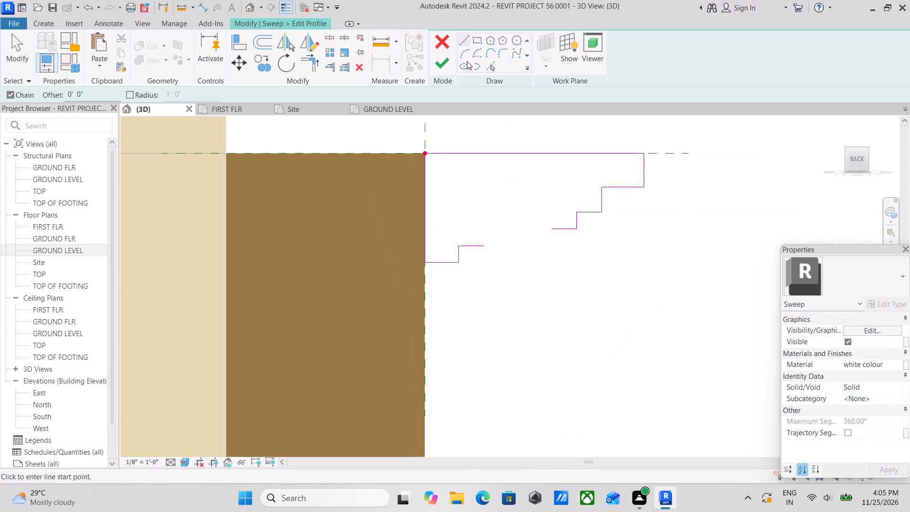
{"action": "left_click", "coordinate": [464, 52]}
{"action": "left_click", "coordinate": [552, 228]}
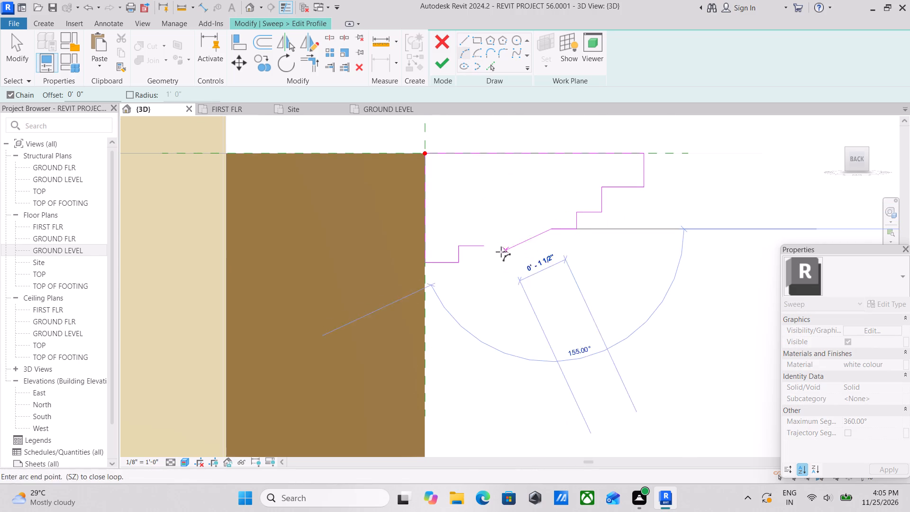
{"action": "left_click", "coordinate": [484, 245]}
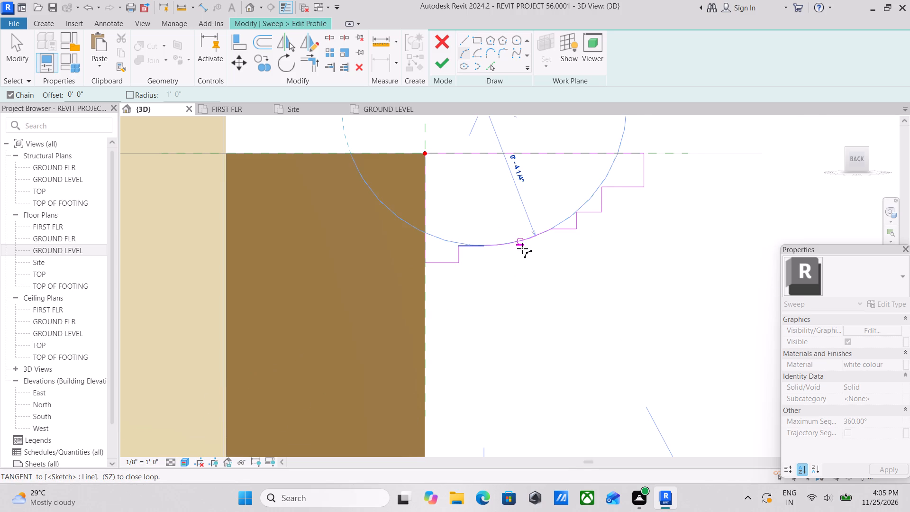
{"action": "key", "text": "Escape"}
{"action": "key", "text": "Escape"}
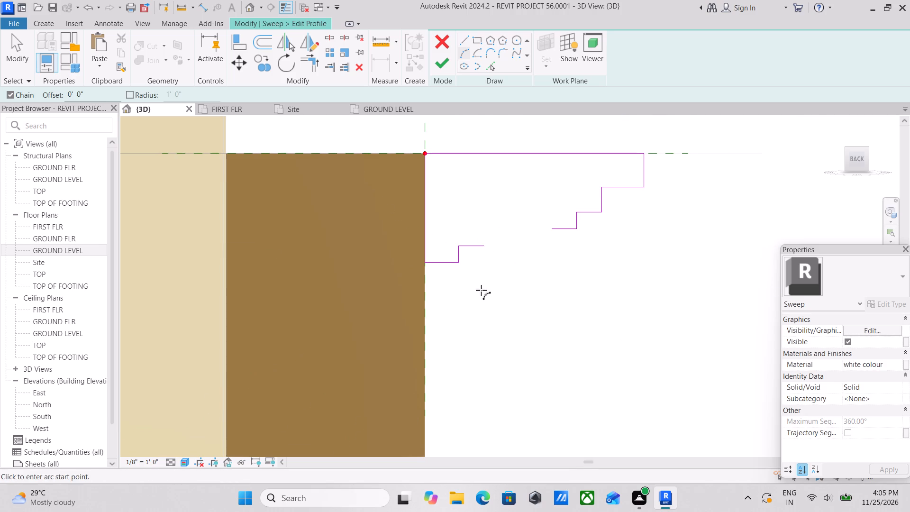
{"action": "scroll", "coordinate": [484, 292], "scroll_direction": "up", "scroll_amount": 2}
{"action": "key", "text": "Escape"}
Delete the lower steps' 3/4" horizontal line and 1/2" vertical line, keeping the bottom horizontal line.
{"action": "scroll", "coordinate": [475, 219], "scroll_direction": "down", "scroll_amount": 2}
{"action": "middle_click_drag", "start_coordinate": [474, 224], "coordinate": [470, 264]}
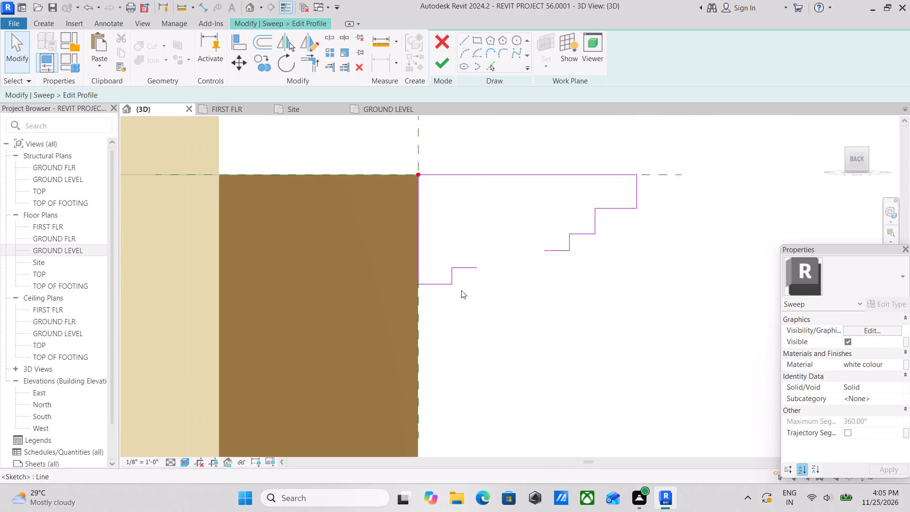
{"action": "left_click", "coordinate": [461, 269]}
{"action": "right_click", "coordinate": [461, 269]}
{"action": "left_click", "coordinate": [494, 292]}
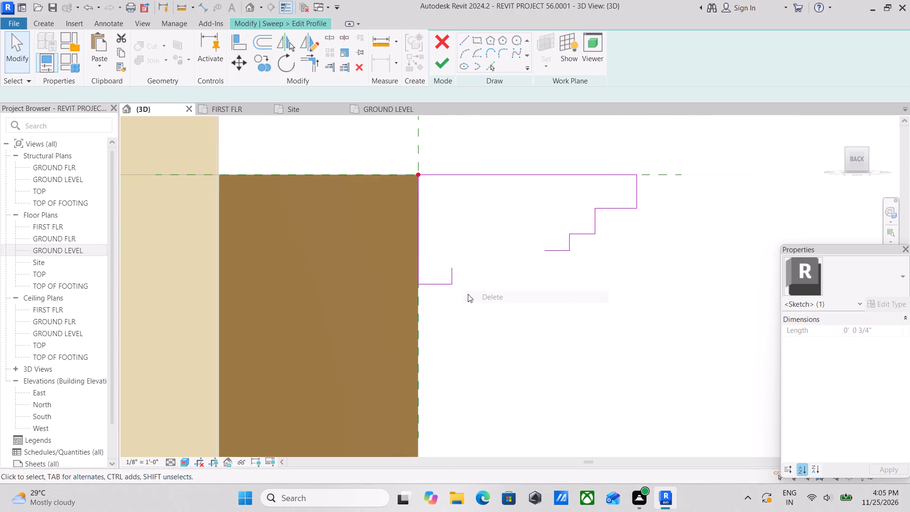
{"action": "left_click", "coordinate": [455, 280]}
{"action": "right_click_drag", "start_coordinate": [454, 280], "coordinate": [449, 282]}
{"action": "left_click", "coordinate": [487, 300]}
Stretch the profile's vertical line along the frame face downward to a length of 4".
{"action": "left_click", "coordinate": [418, 278]}
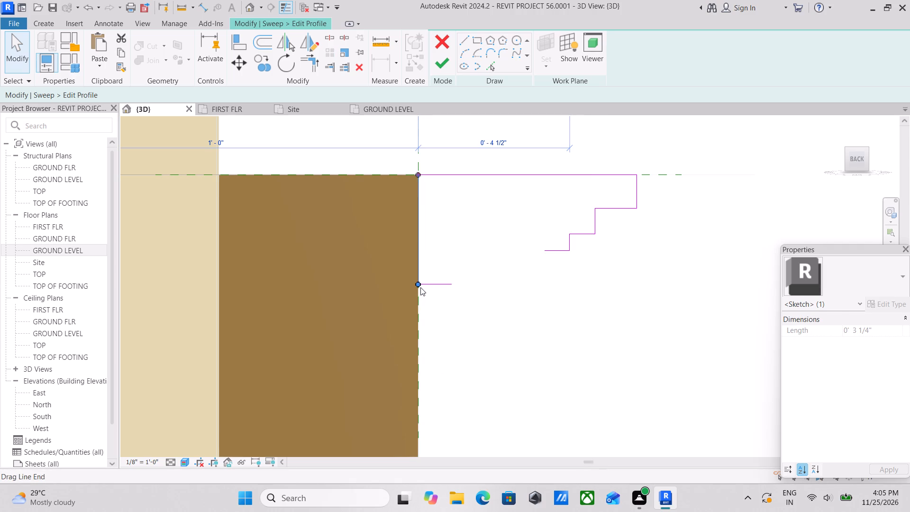
{"action": "left_click_drag", "start_coordinate": [418, 285], "coordinate": [414, 307]}
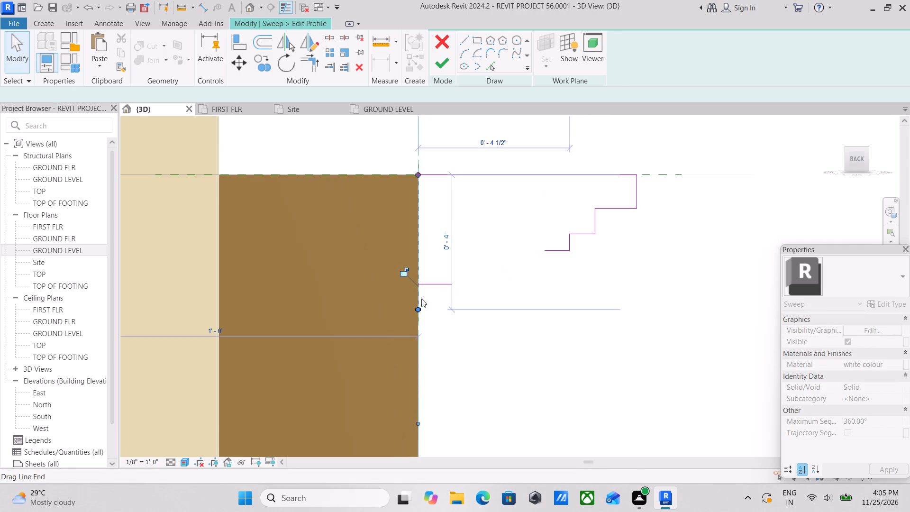
{"action": "key", "text": "Escape"}
Lower both ends of the bottom horizontal line to the frame-face line's new end and lengthen it to 1 1/4".
{"action": "left_click", "coordinate": [437, 283]}
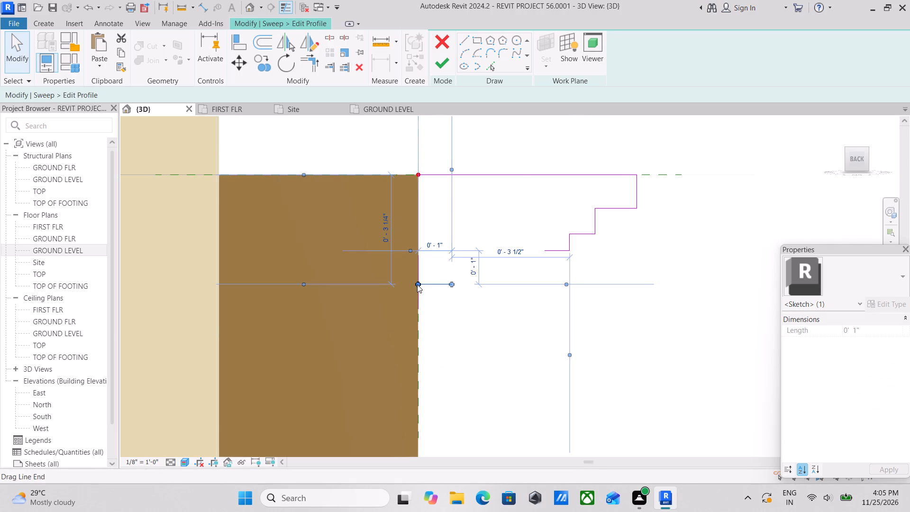
{"action": "left_click_drag", "start_coordinate": [417, 284], "coordinate": [418, 310]}
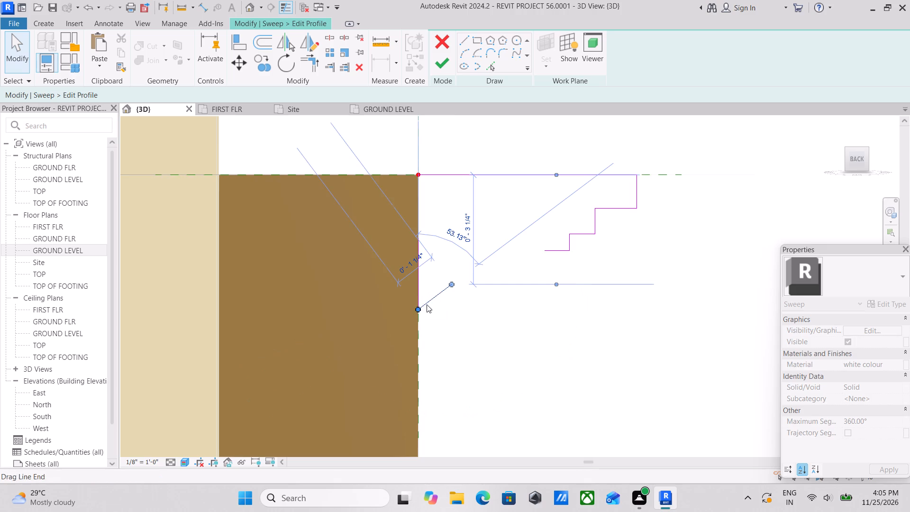
{"action": "left_click_drag", "start_coordinate": [452, 283], "coordinate": [459, 309]}
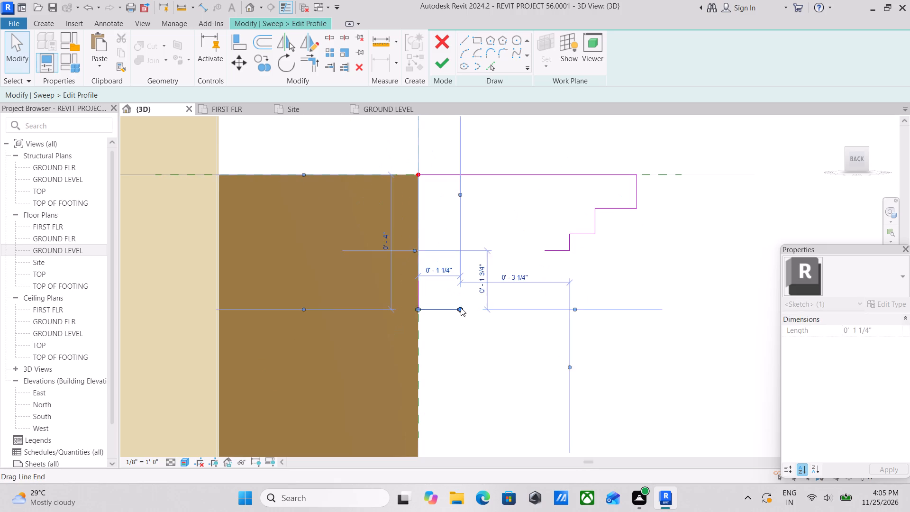
{"action": "key", "text": "Escape"}
Draw a 1/2" vertical line upward from the outer end of the bottom horizontal line.
{"action": "left_click", "coordinate": [464, 37]}
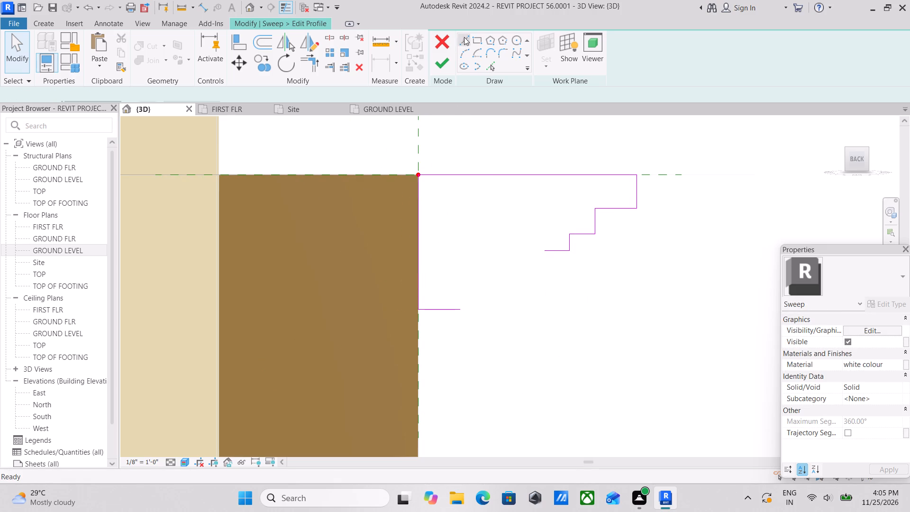
{"action": "left_click", "coordinate": [460, 312]}
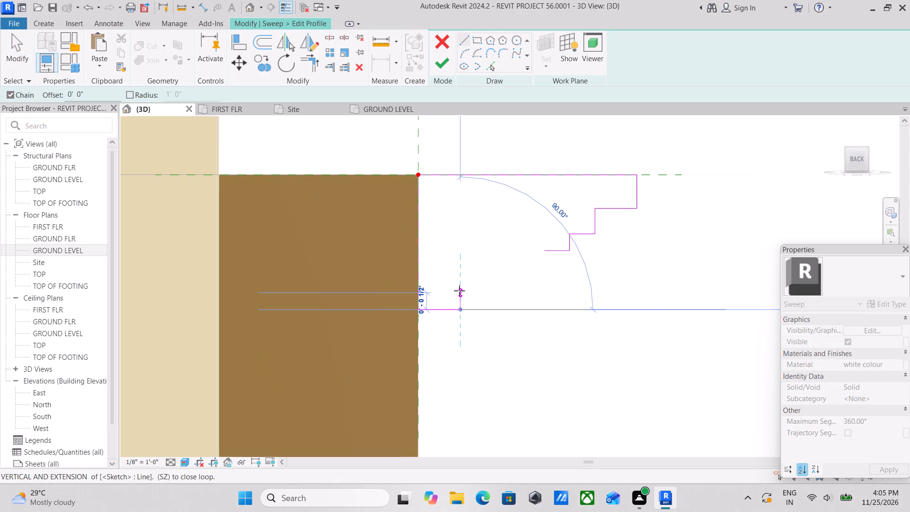
{"action": "left_click", "coordinate": [459, 291]}
{"action": "key", "text": "Escape"}
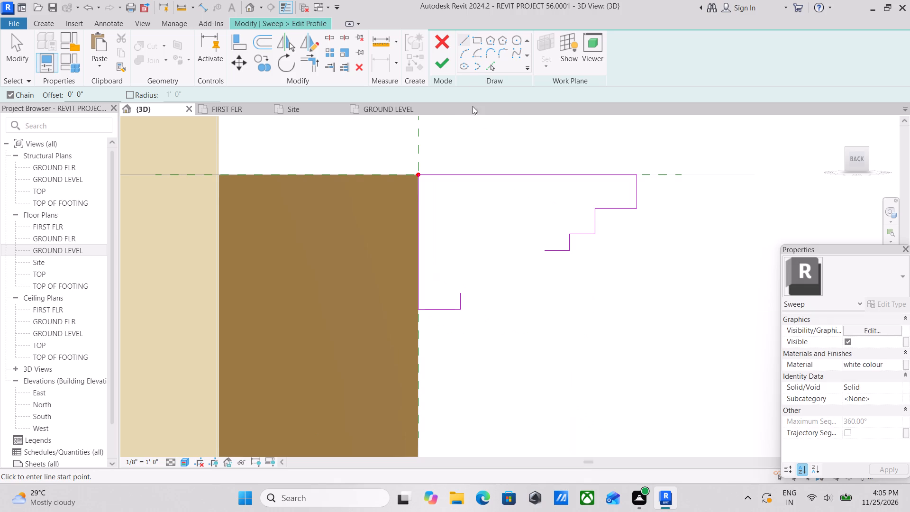
Draw a three-point arc joining the top of the lower vertical line to the inner end of the upper steps.
{"action": "left_click", "coordinate": [463, 49]}
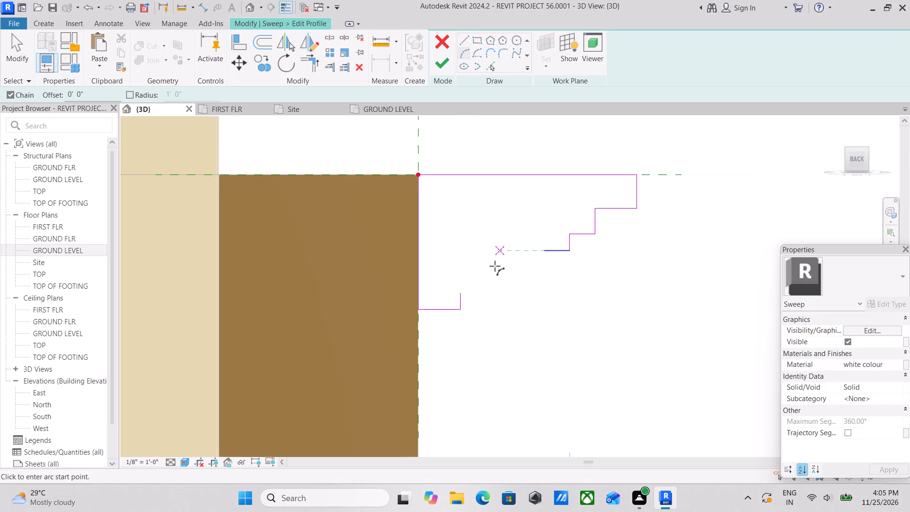
{"action": "left_click", "coordinate": [463, 295]}
{"action": "left_click", "coordinate": [544, 247]}
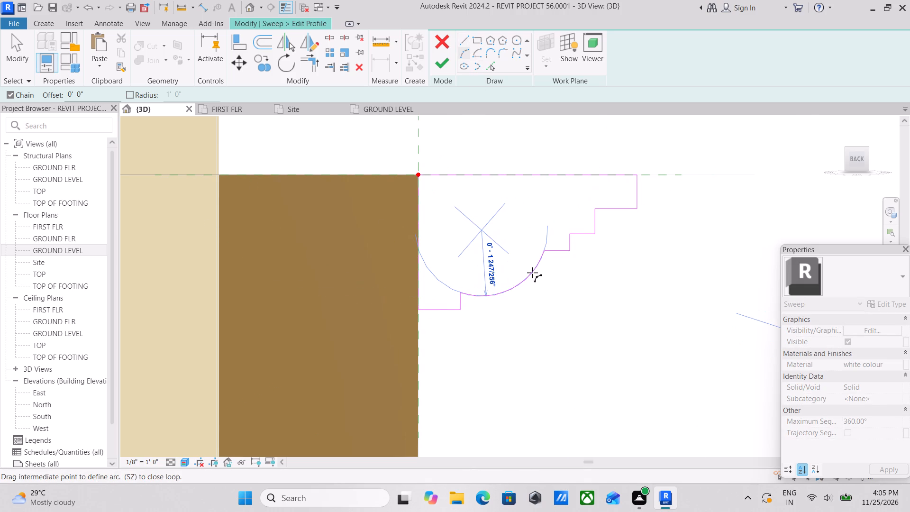
{"action": "left_click", "coordinate": [532, 273]}
{"action": "key", "text": "Escape"}
Finish the redrawn profile, the sweep and the in-place moulding model.
{"action": "scroll", "coordinate": [624, 299], "scroll_direction": "down", "scroll_amount": 3}
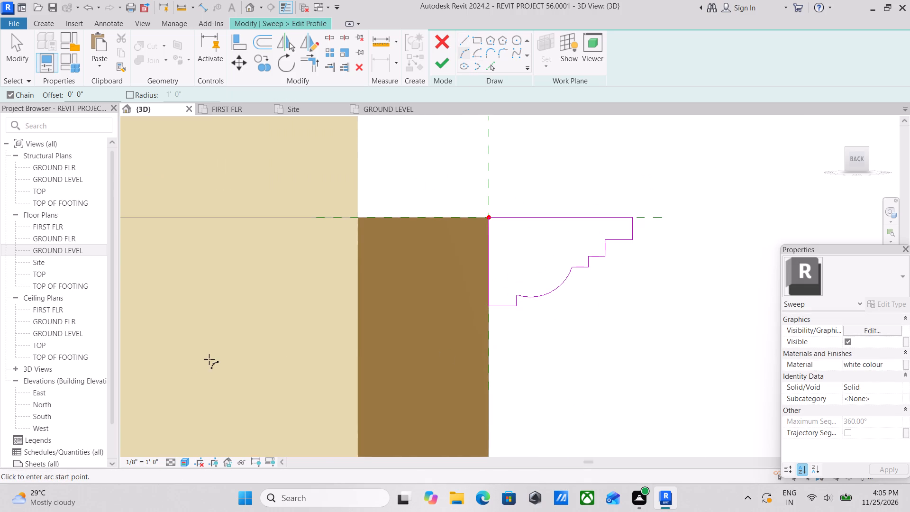
{"action": "scroll", "coordinate": [186, 358], "scroll_direction": "down", "scroll_amount": 2}
{"action": "left_click", "coordinate": [436, 71]}
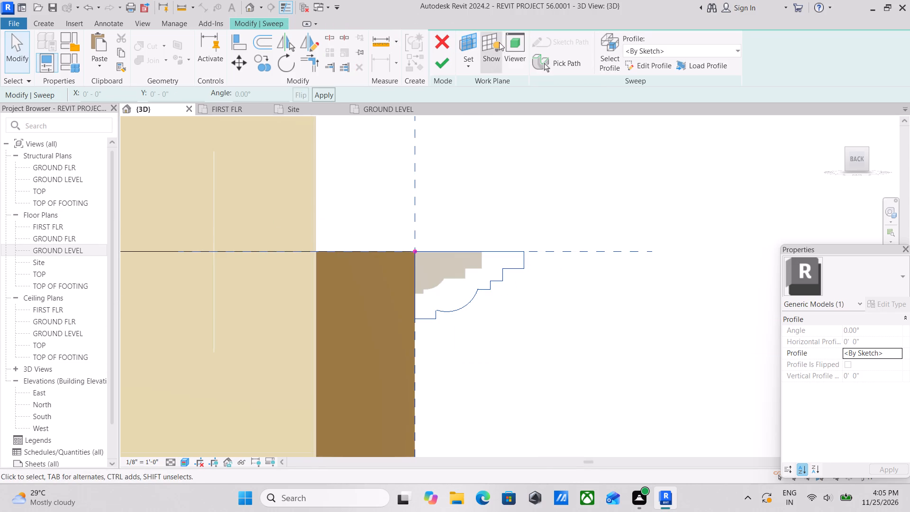
{"action": "left_click", "coordinate": [440, 65]}
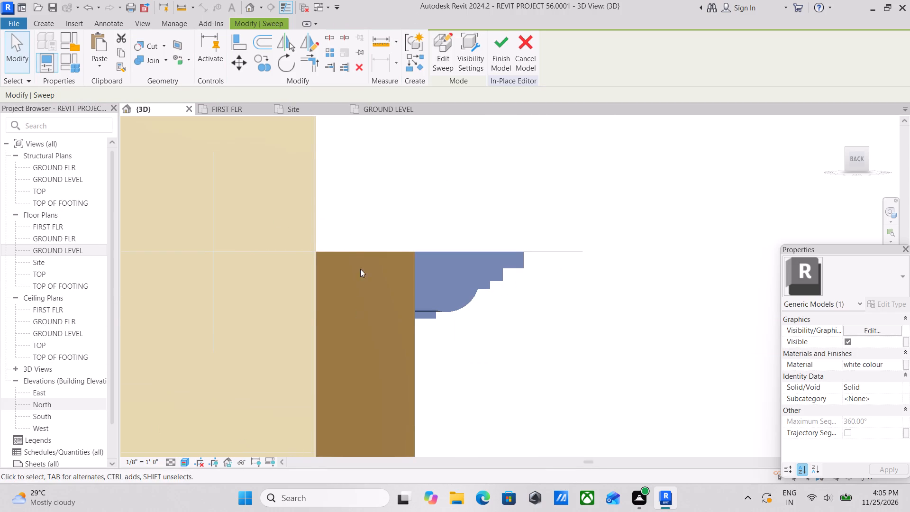
{"action": "left_click", "coordinate": [504, 44]}
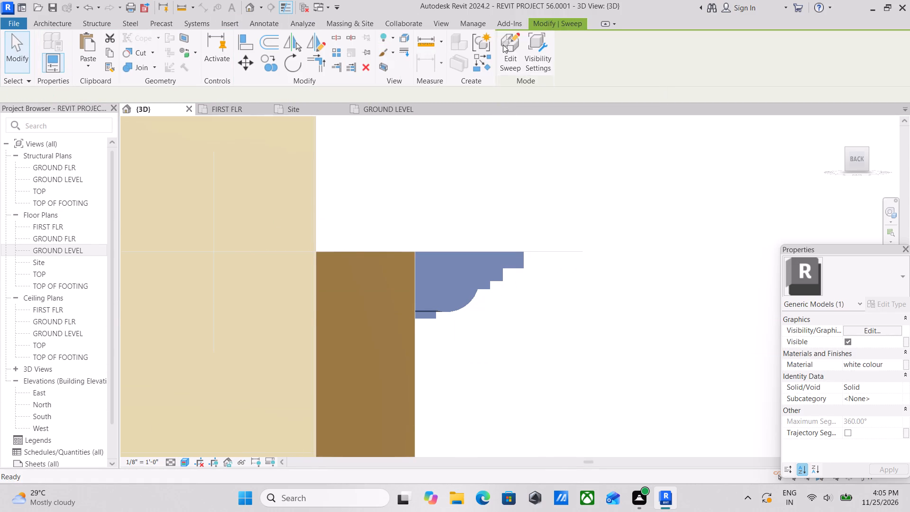
Examine the reshaped white moulding along the porch frames and around their corner.
{"action": "scroll", "coordinate": [496, 296], "scroll_direction": "down", "scroll_amount": 6}
{"action": "middle_click_drag", "start_coordinate": [512, 287], "coordinate": [450, 302], "text": "shift"}
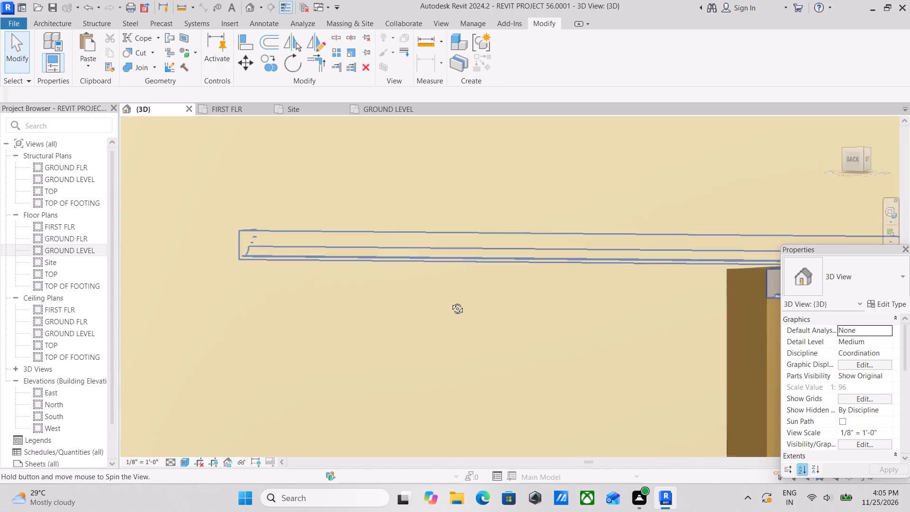
{"action": "middle_click_drag", "start_coordinate": [450, 302], "coordinate": [398, 305], "text": "shift"}
{"action": "scroll", "coordinate": [413, 300], "scroll_direction": "down", "scroll_amount": 8}
{"action": "middle_click_drag", "start_coordinate": [440, 311], "coordinate": [413, 295], "text": "shift"}
{"action": "middle_click_drag", "start_coordinate": [466, 295], "coordinate": [405, 266]}
{"action": "middle_click_drag", "start_coordinate": [512, 295], "coordinate": [492, 293], "text": "shift"}
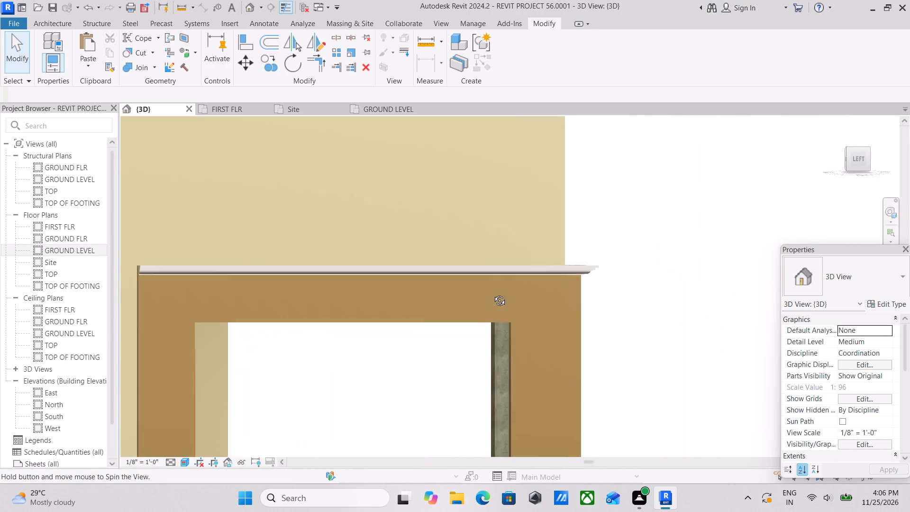
{"action": "middle_click_drag", "start_coordinate": [492, 293], "coordinate": [407, 295], "text": "shift"}
{"action": "middle_click_drag", "start_coordinate": [288, 299], "coordinate": [623, 250]}
{"action": "scroll", "coordinate": [400, 295], "scroll_direction": "down", "scroll_amount": 2}
{"action": "middle_click_drag", "start_coordinate": [353, 293], "coordinate": [473, 268]}
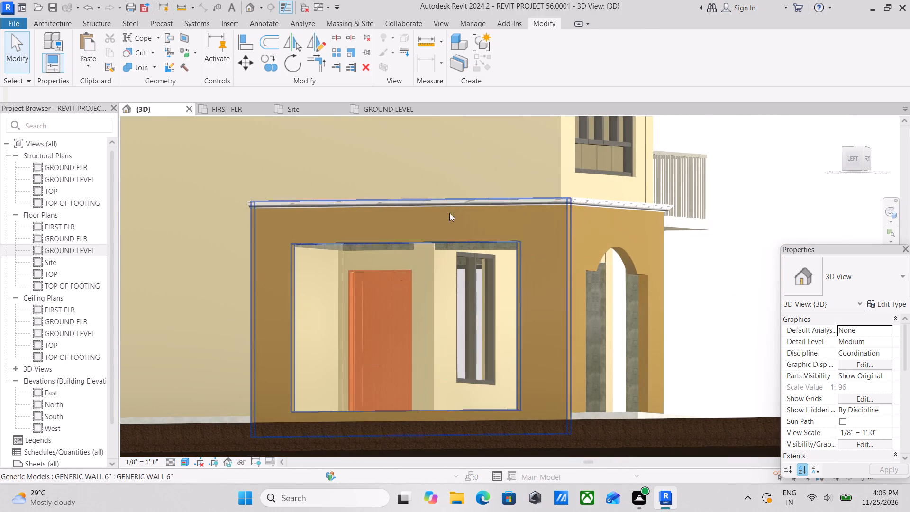
{"action": "scroll", "coordinate": [596, 219], "scroll_direction": "up", "scroll_amount": 6}
{"action": "middle_click_drag", "start_coordinate": [606, 203], "coordinate": [604, 222]}
{"action": "scroll", "coordinate": [604, 222], "scroll_direction": "down", "scroll_amount": 3}
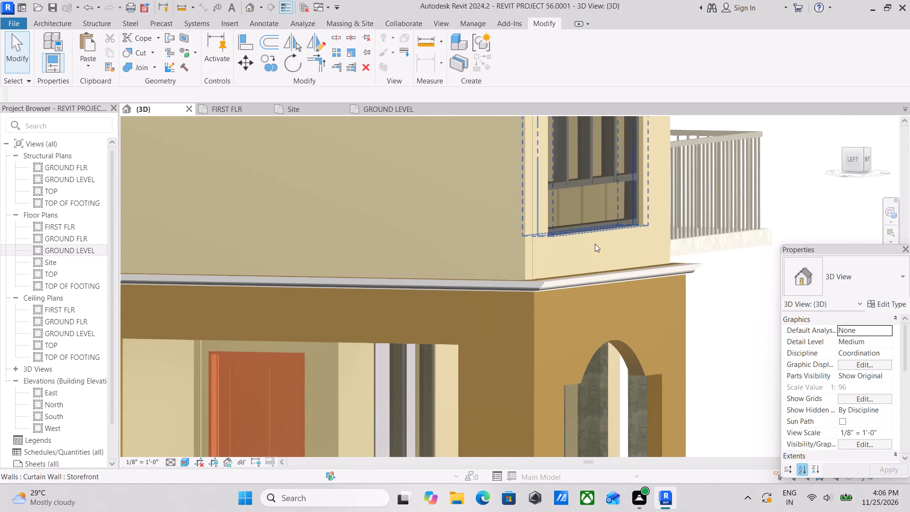
{"action": "scroll", "coordinate": [591, 245], "scroll_direction": "down", "scroll_amount": 2}
{"action": "middle_click_drag", "start_coordinate": [569, 323], "coordinate": [549, 272]}
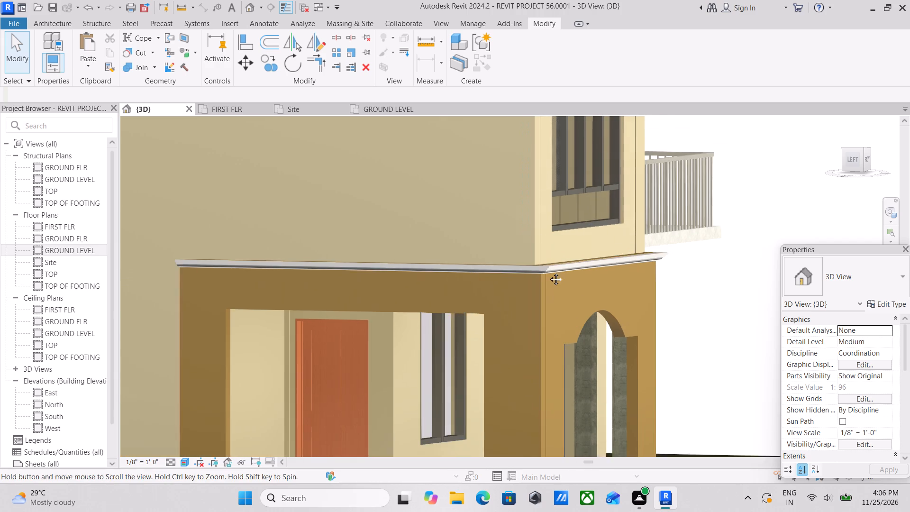
{"action": "middle_click_drag", "start_coordinate": [549, 272], "coordinate": [546, 253]}
{"action": "scroll", "coordinate": [541, 252], "scroll_direction": "down", "scroll_amount": 3}
{"action": "middle_click_drag", "start_coordinate": [549, 337], "coordinate": [553, 291]}
{"action": "scroll", "coordinate": [553, 289], "scroll_direction": "down", "scroll_amount": 5}
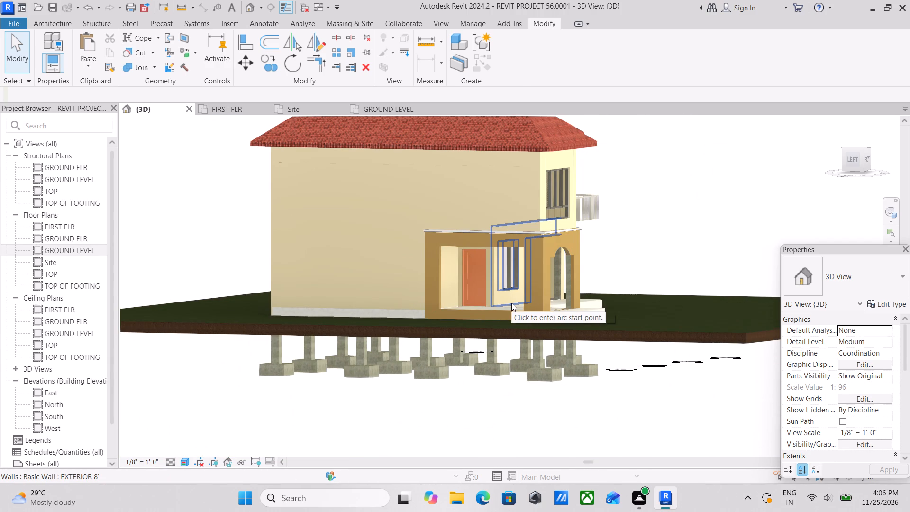
Examine the whole house and its front facade, including the moulding above the arched porch frame.
{"action": "scroll", "coordinate": [483, 285], "scroll_direction": "down", "scroll_amount": 1}
{"action": "middle_click_drag", "start_coordinate": [483, 285], "coordinate": [491, 344]}
{"action": "middle_click_drag", "start_coordinate": [510, 329], "coordinate": [481, 323]}
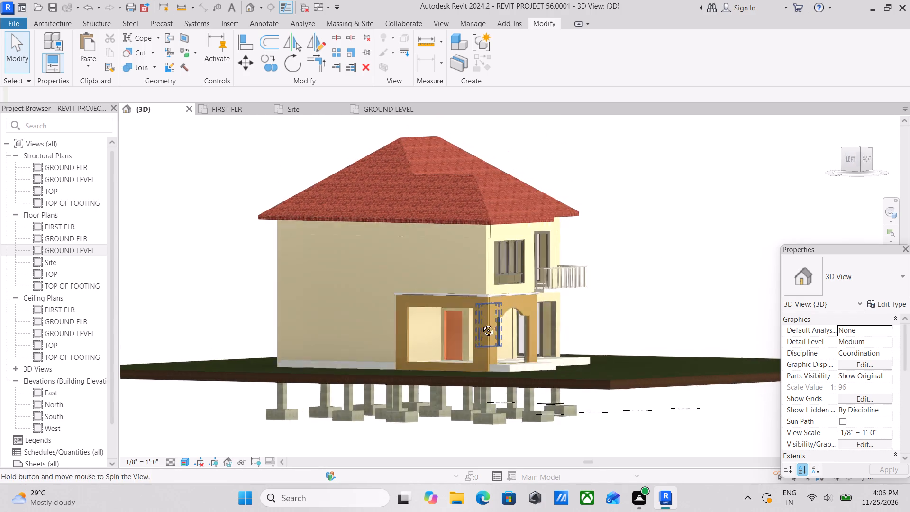
{"action": "middle_click_drag", "start_coordinate": [481, 323], "coordinate": [477, 323]}
{"action": "middle_click_drag", "start_coordinate": [426, 315], "coordinate": [398, 334], "text": "shift"}
{"action": "scroll", "coordinate": [416, 308], "scroll_direction": "up", "scroll_amount": 4}
{"action": "middle_click", "coordinate": [425, 299], "text": "shift"}
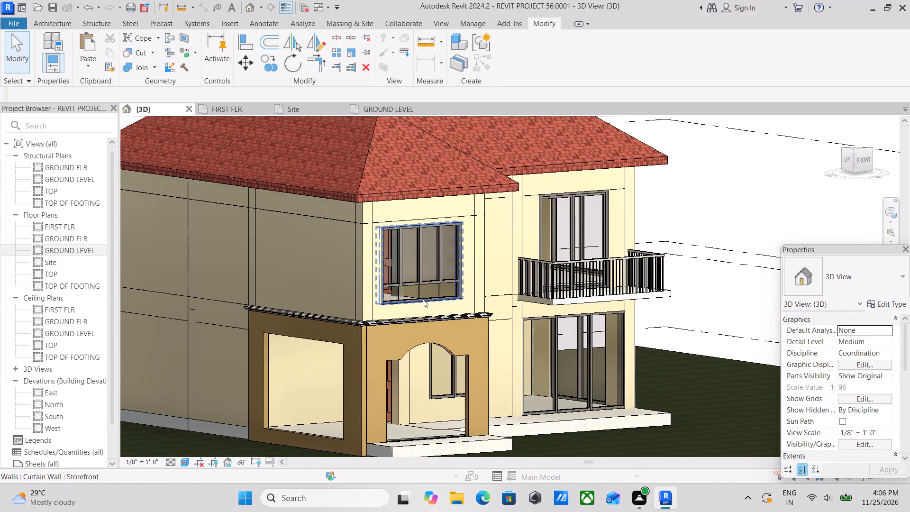
{"action": "middle_click_drag", "start_coordinate": [411, 341], "coordinate": [366, 337], "text": "shift"}
{"action": "middle_click_drag", "start_coordinate": [337, 347], "coordinate": [523, 335]}
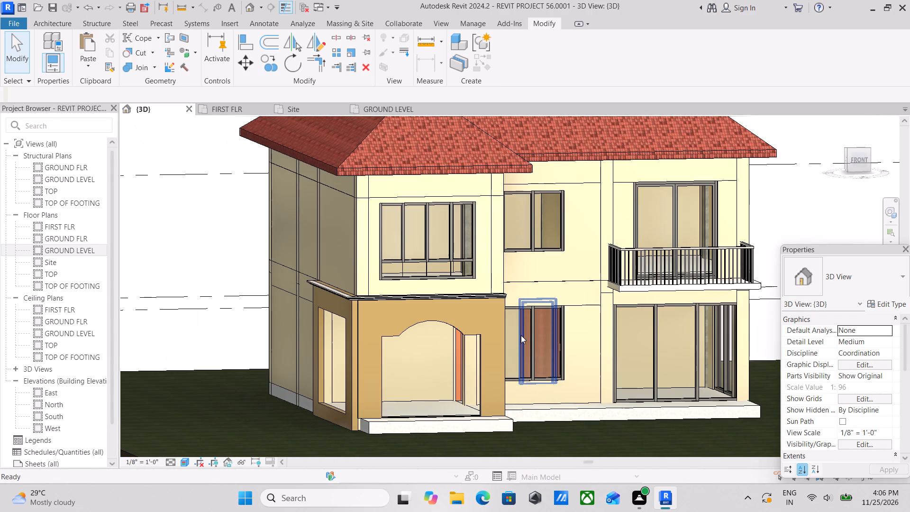
{"action": "scroll", "coordinate": [416, 405], "scroll_direction": "up", "scroll_amount": 2}
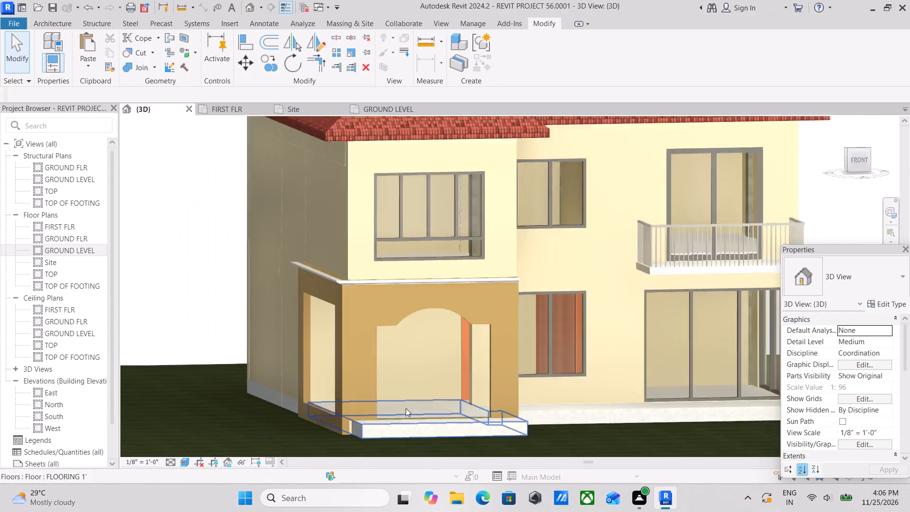
{"action": "scroll", "coordinate": [406, 408], "scroll_direction": "up", "scroll_amount": 1}
{"action": "scroll", "coordinate": [333, 320], "scroll_direction": "up", "scroll_amount": 3}
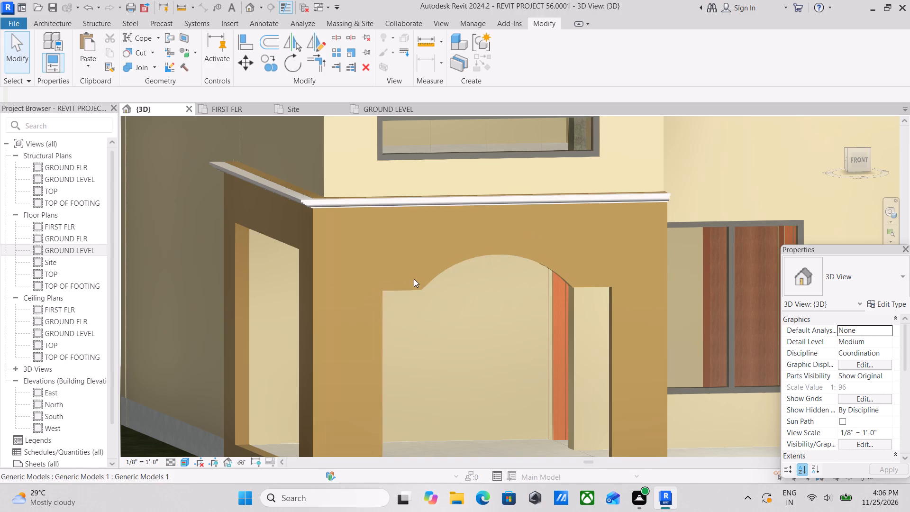
{"action": "scroll", "coordinate": [414, 279], "scroll_direction": "up", "scroll_amount": 1}
{"action": "middle_click_drag", "start_coordinate": [414, 279], "coordinate": [505, 217]}
{"action": "scroll", "coordinate": [416, 346], "scroll_direction": "down", "scroll_amount": 2}
Examine the porch's side frame and its rectangular opening from outside, down to the base.
{"action": "middle_click_drag", "start_coordinate": [415, 346], "coordinate": [470, 283]}
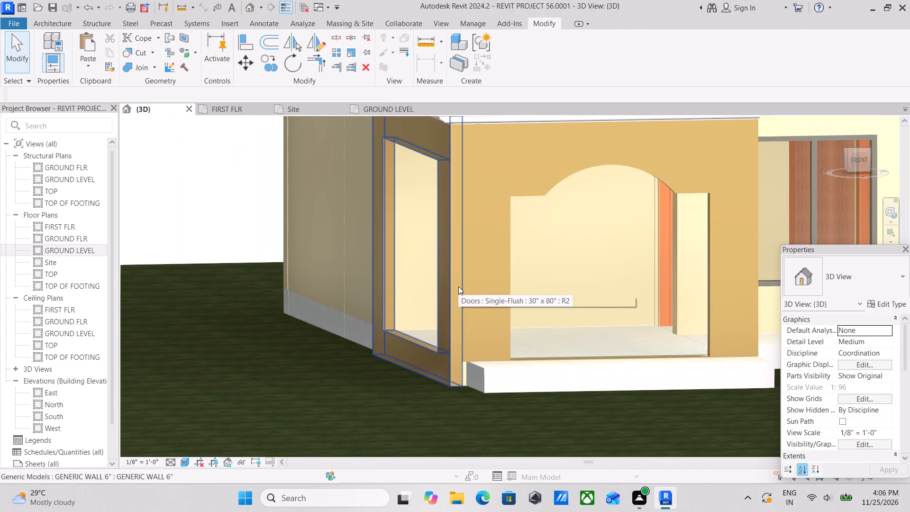
{"action": "scroll", "coordinate": [398, 285], "scroll_direction": "down", "scroll_amount": 4}
{"action": "middle_click_drag", "start_coordinate": [407, 300], "coordinate": [494, 329], "text": "shift"}
{"action": "middle_click_drag", "start_coordinate": [501, 319], "coordinate": [203, 275]}
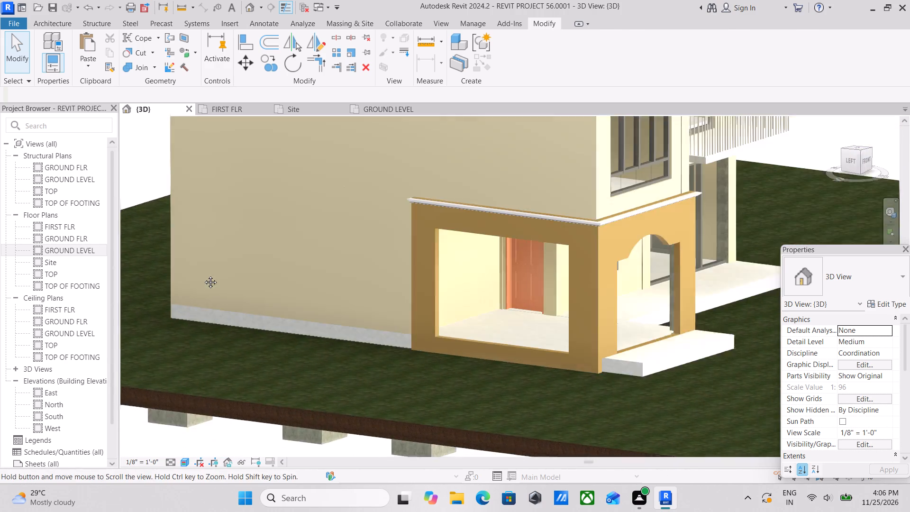
{"action": "middle_click_drag", "start_coordinate": [203, 275], "coordinate": [131, 274]}
{"action": "middle_click_drag", "start_coordinate": [337, 302], "coordinate": [433, 318], "text": "shift"}
{"action": "middle_click_drag", "start_coordinate": [408, 316], "coordinate": [101, 321]}
{"action": "scroll", "coordinate": [293, 307], "scroll_direction": "up", "scroll_amount": 2}
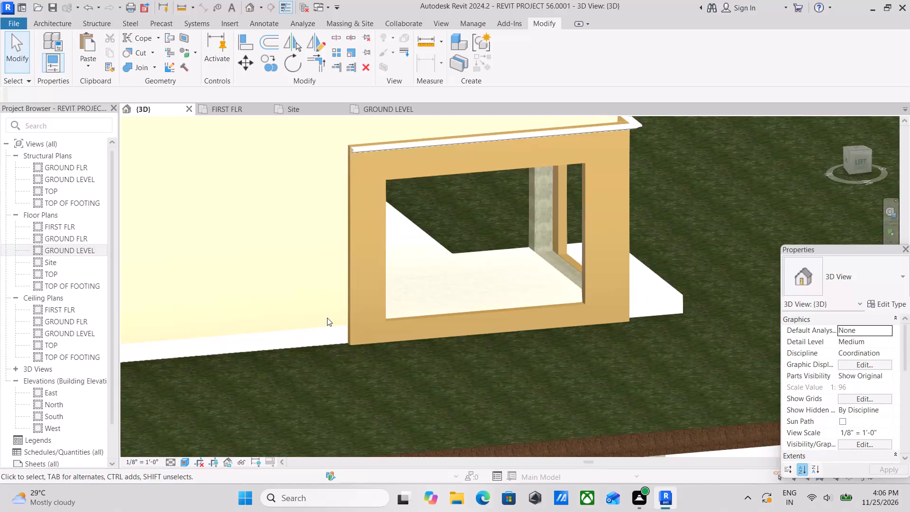
{"action": "scroll", "coordinate": [327, 318], "scroll_direction": "down", "scroll_amount": 1}
{"action": "scroll", "coordinate": [355, 293], "scroll_direction": "up", "scroll_amount": 1}
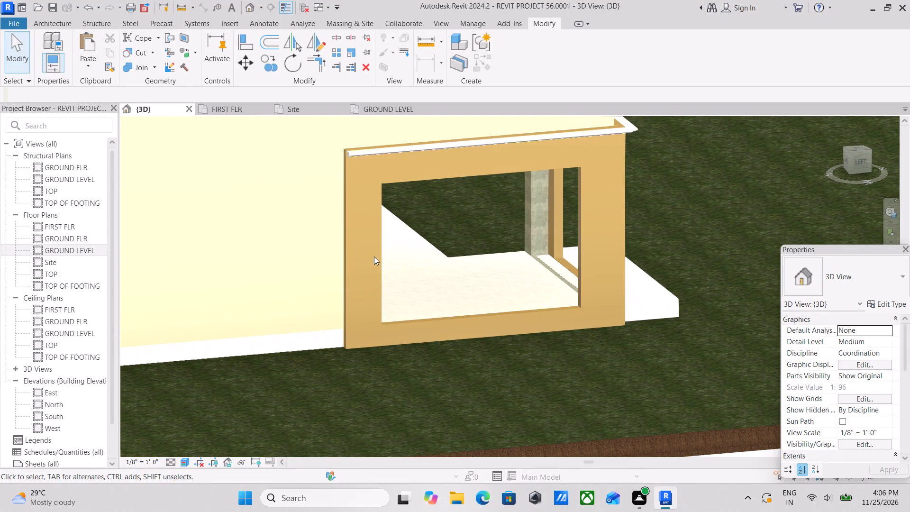
{"action": "middle_click_drag", "start_coordinate": [364, 235], "coordinate": [307, 237]}
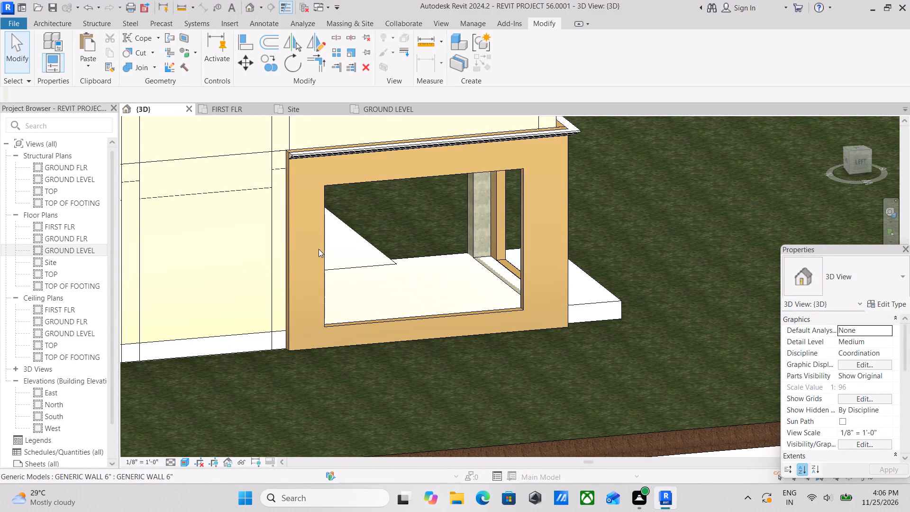
Create a new in-place model in the Generic Models category, accepting the default name.
{"action": "left_click", "coordinate": [53, 22]}
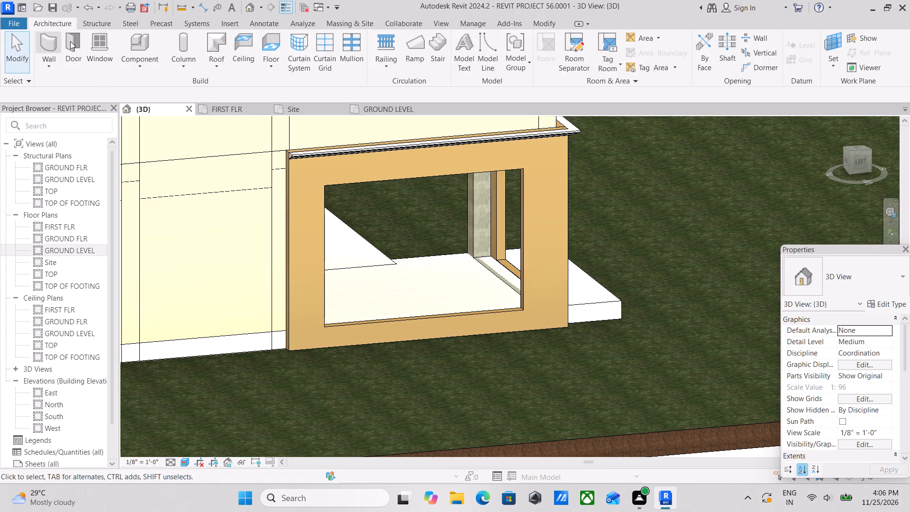
{"action": "left_click", "coordinate": [154, 60]}
{"action": "left_click", "coordinate": [140, 111]}
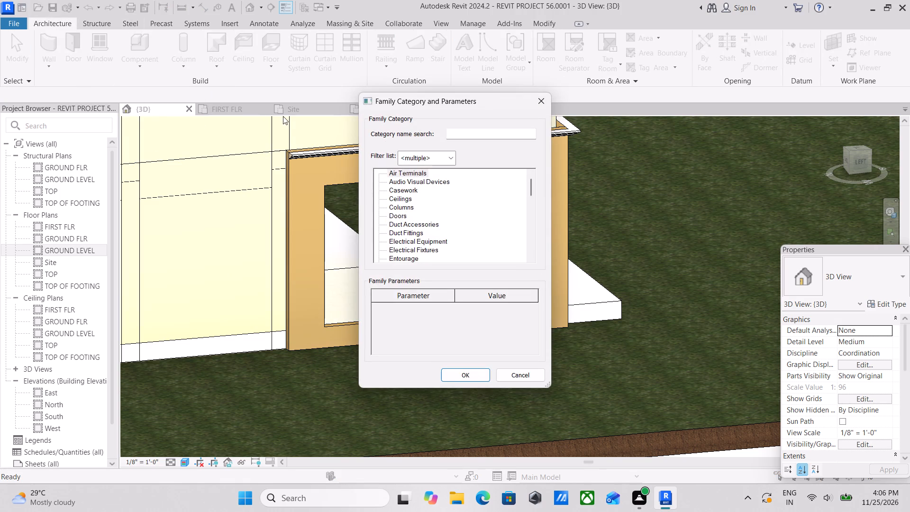
{"action": "scroll", "coordinate": [421, 247], "scroll_direction": "down", "scroll_amount": 7}
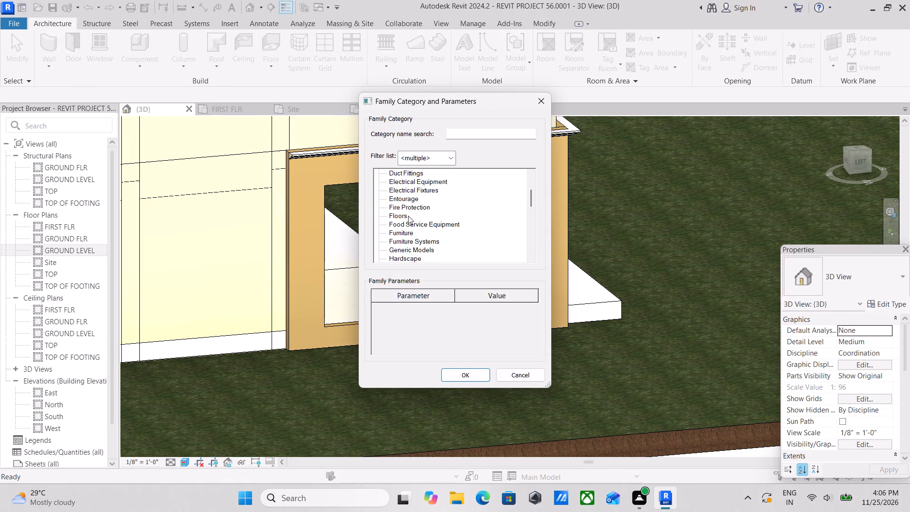
{"action": "scroll", "coordinate": [400, 251], "scroll_direction": "down", "scroll_amount": 1}
{"action": "left_click", "coordinate": [413, 240]}
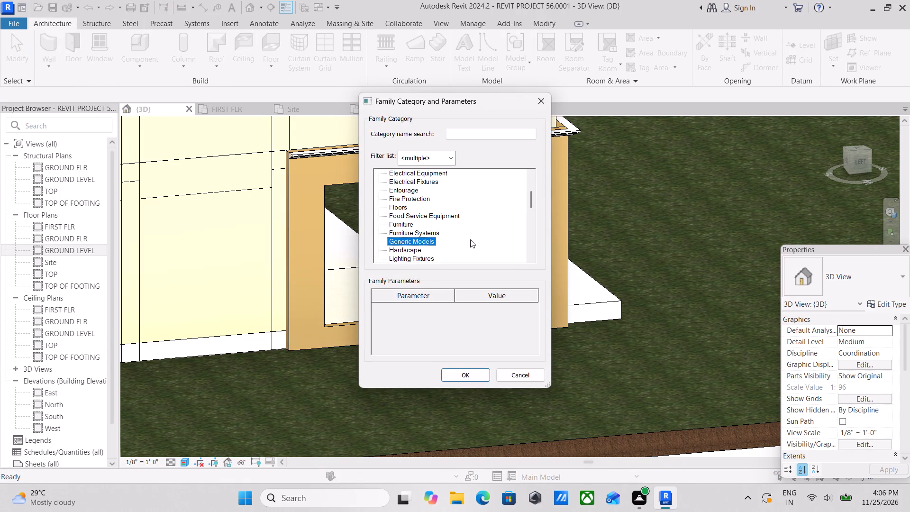
{"action": "left_click", "coordinate": [455, 373]}
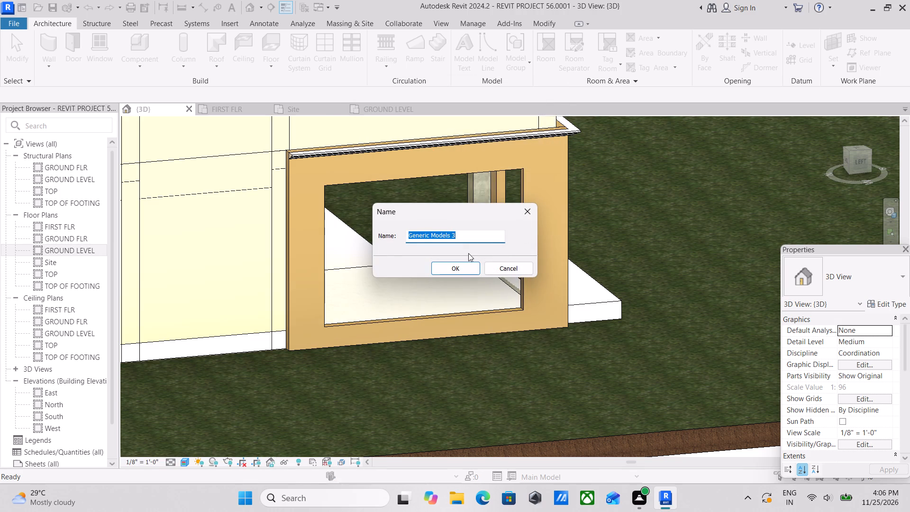
{"action": "left_click", "coordinate": [462, 271]}
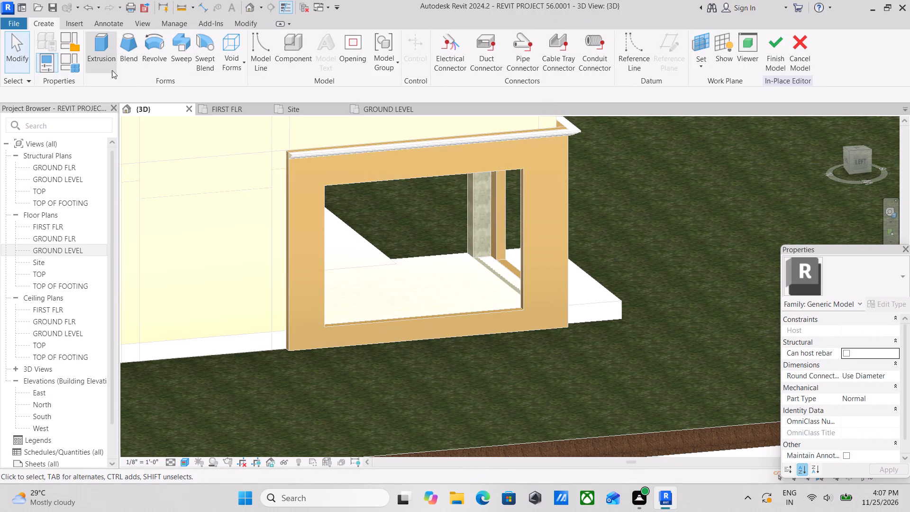
Start an extrusion and pick the outer face of the porch's side frame as its work plane.
{"action": "left_click", "coordinate": [107, 55]}
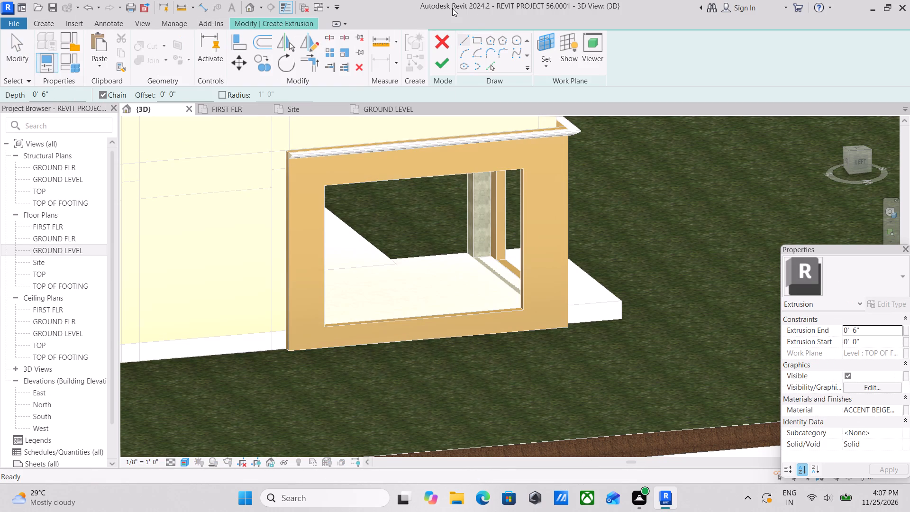
{"action": "left_click", "coordinate": [545, 56]}
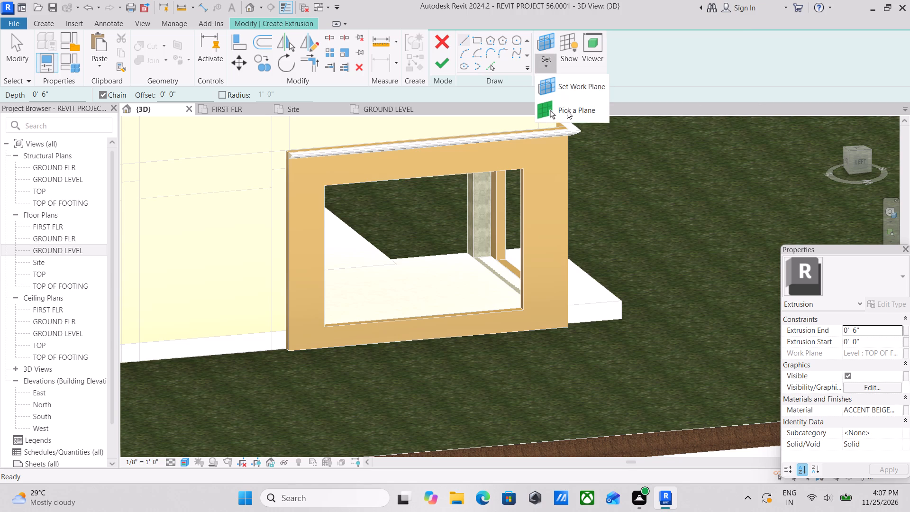
{"action": "left_click", "coordinate": [567, 110]}
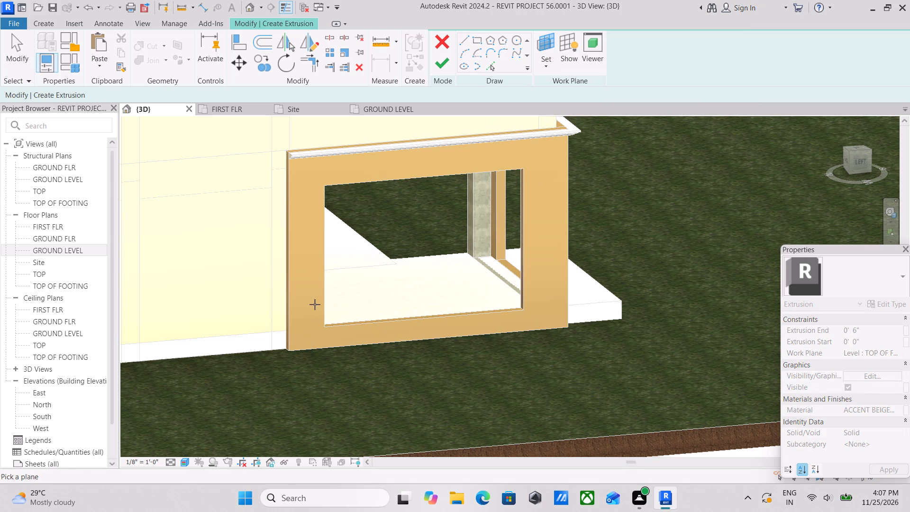
{"action": "left_click", "coordinate": [321, 298]}
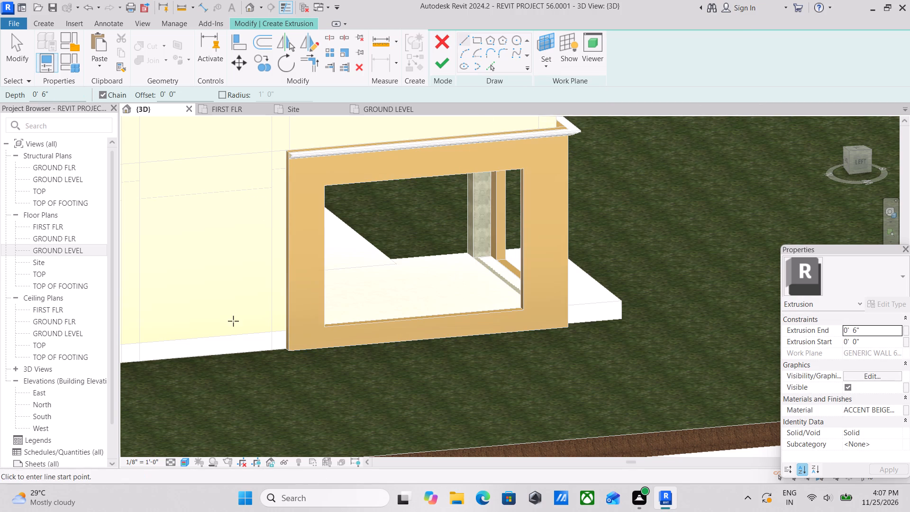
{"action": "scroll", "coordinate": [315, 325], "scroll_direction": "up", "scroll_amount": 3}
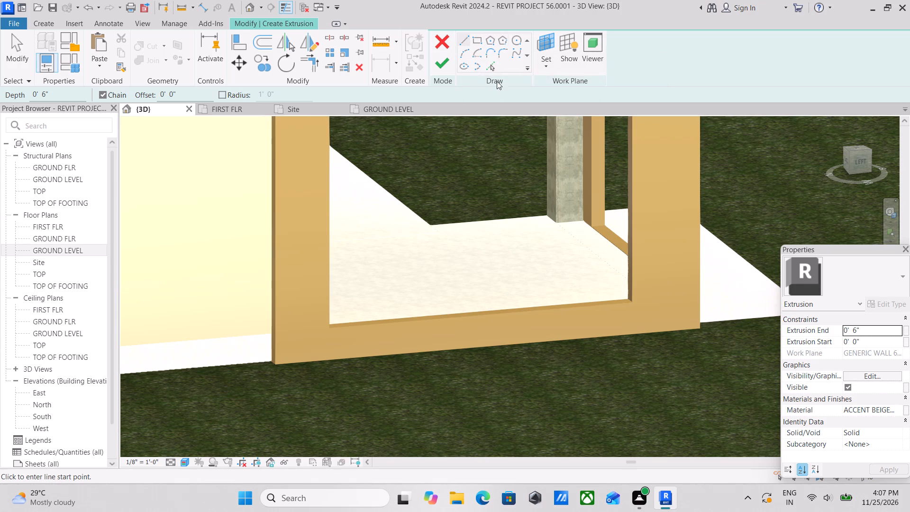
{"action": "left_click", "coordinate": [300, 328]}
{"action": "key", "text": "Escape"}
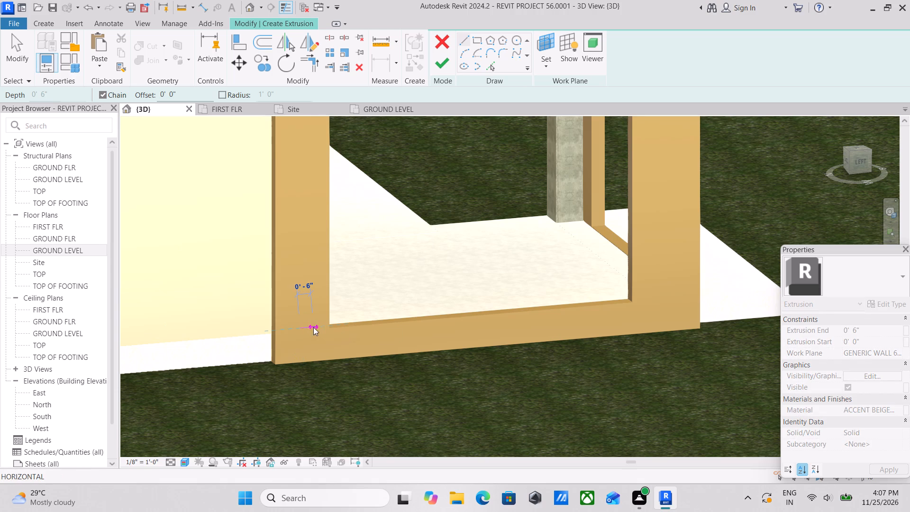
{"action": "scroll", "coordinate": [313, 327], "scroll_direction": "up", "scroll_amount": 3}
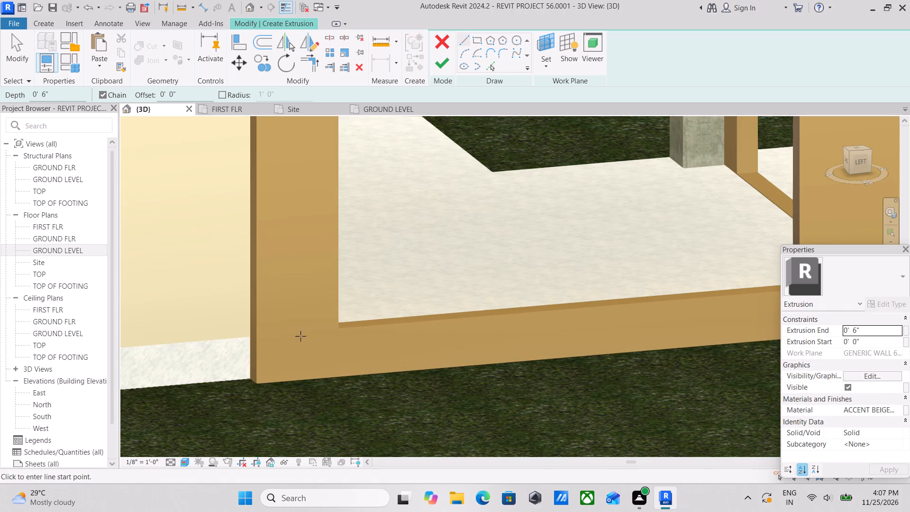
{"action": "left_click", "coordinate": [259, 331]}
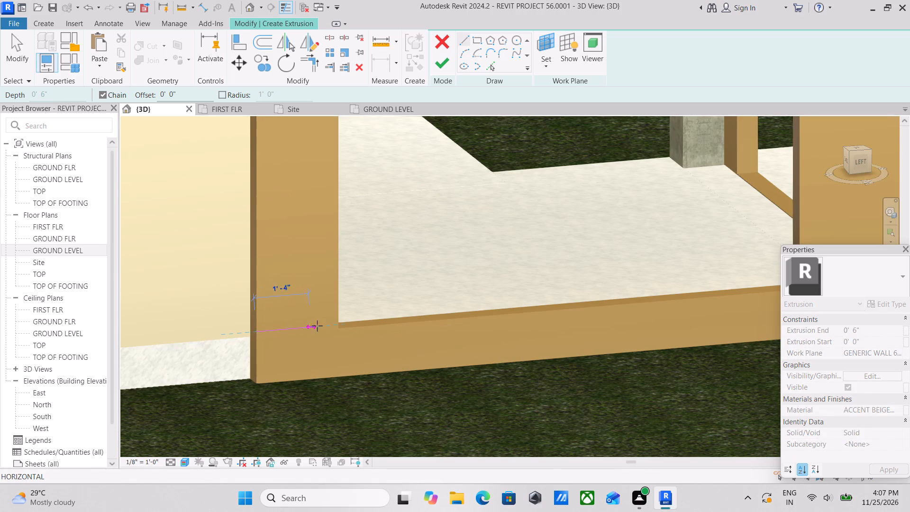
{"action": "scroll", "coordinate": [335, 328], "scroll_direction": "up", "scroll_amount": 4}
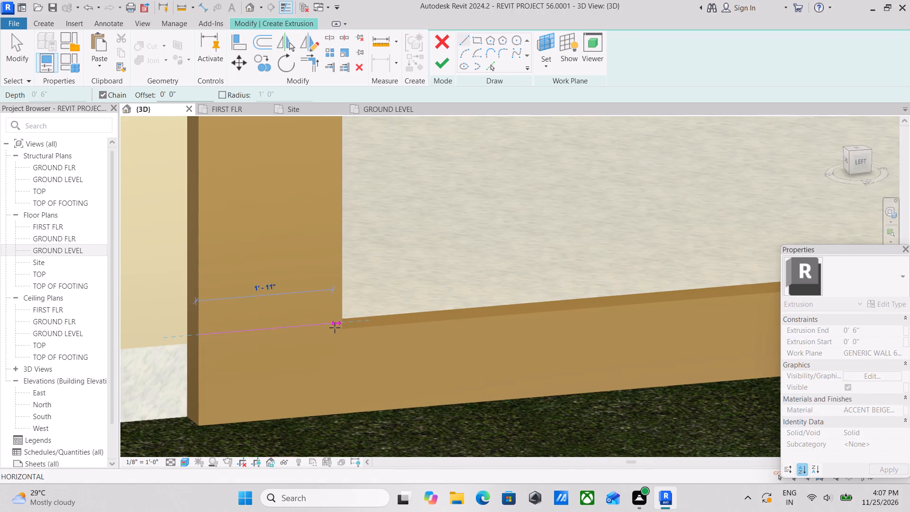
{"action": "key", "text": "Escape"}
Pick the vertical edge of the side frame's opening nearest the house wall as a sketch line, with no offset.
{"action": "middle_click_drag", "start_coordinate": [372, 236], "coordinate": [340, 338]}
{"action": "scroll", "coordinate": [378, 249], "scroll_direction": "down", "scroll_amount": 5}
{"action": "middle_click_drag", "start_coordinate": [377, 249], "coordinate": [351, 346]}
{"action": "scroll", "coordinate": [351, 346], "scroll_direction": "down", "scroll_amount": 1}
{"action": "left_click", "coordinate": [493, 68]}
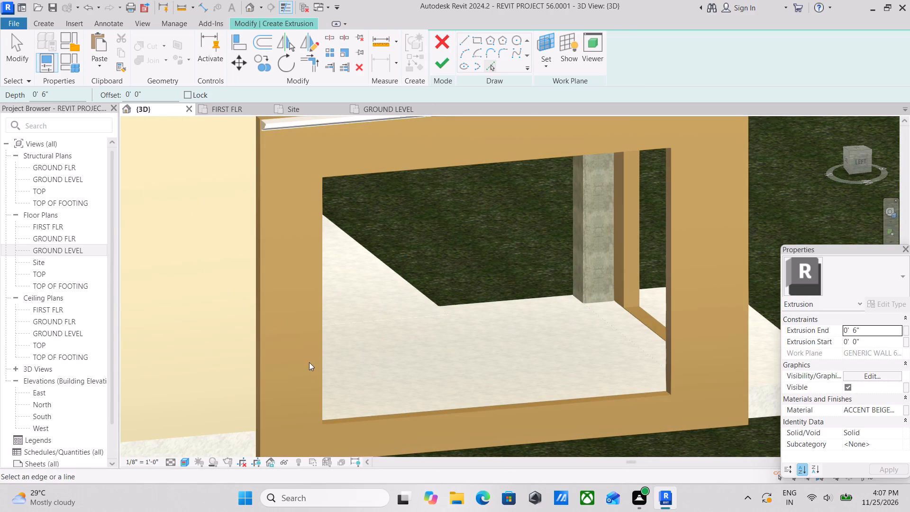
{"action": "scroll", "coordinate": [354, 317], "scroll_direction": "down", "scroll_amount": 3}
{"action": "middle_click_drag", "start_coordinate": [375, 324], "coordinate": [373, 327], "text": "shift"}
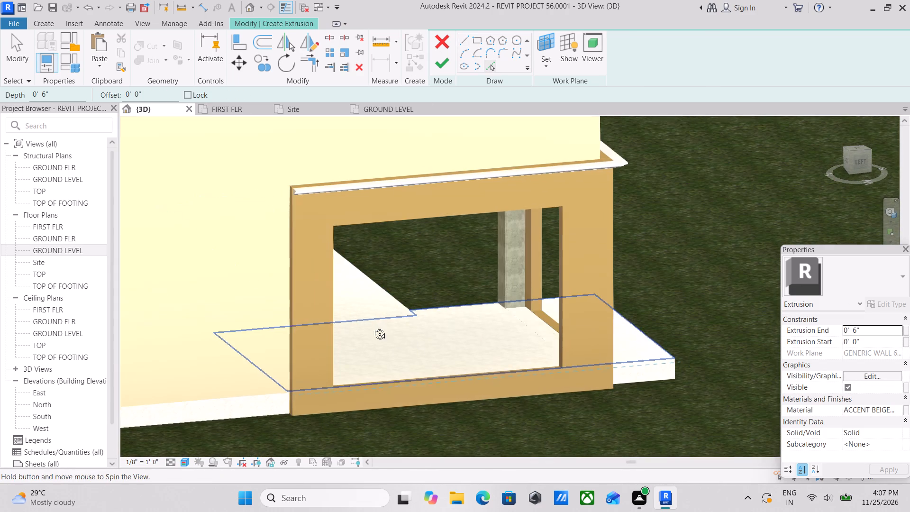
{"action": "middle_click_drag", "start_coordinate": [373, 327], "coordinate": [358, 342], "text": "shift"}
{"action": "middle_click_drag", "start_coordinate": [332, 337], "coordinate": [474, 188]}
{"action": "middle_click_drag", "start_coordinate": [455, 216], "coordinate": [411, 238], "text": "shift"}
{"action": "scroll", "coordinate": [174, 300], "scroll_direction": "up", "scroll_amount": 2}
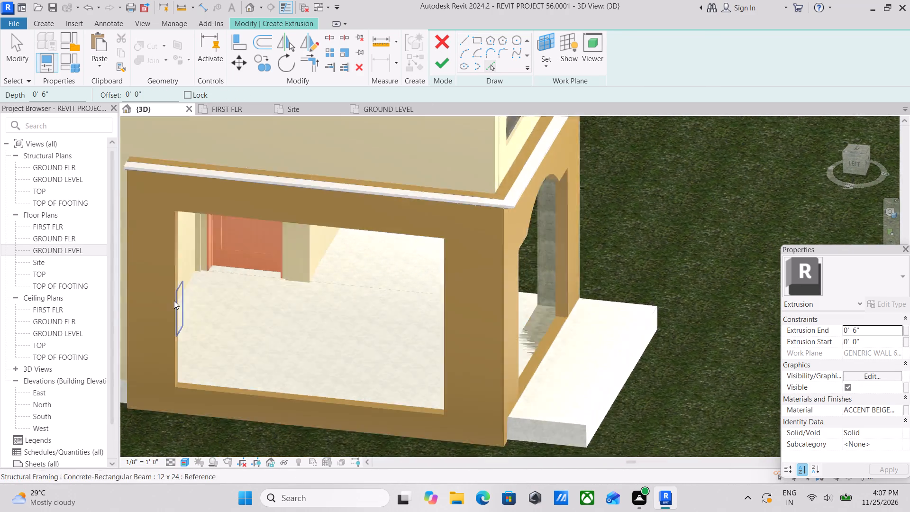
{"action": "scroll", "coordinate": [174, 301], "scroll_direction": "up", "scroll_amount": 1}
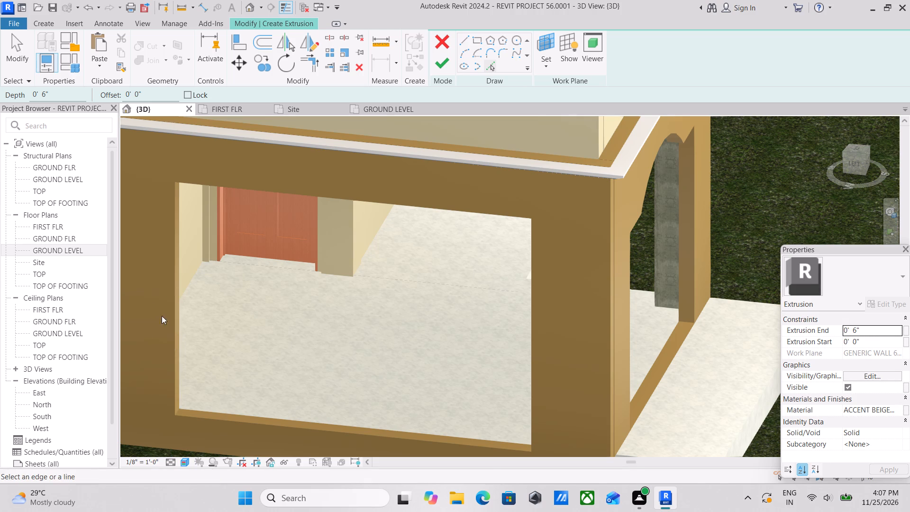
{"action": "scroll", "coordinate": [141, 296], "scroll_direction": "up", "scroll_amount": 4}
{"action": "scroll", "coordinate": [152, 330], "scroll_direction": "down", "scroll_amount": 1}
{"action": "scroll", "coordinate": [165, 359], "scroll_direction": "up", "scroll_amount": 3}
{"action": "middle_click_drag", "start_coordinate": [173, 361], "coordinate": [315, 224]}
{"action": "scroll", "coordinate": [400, 340], "scroll_direction": "up", "scroll_amount": 4}
{"action": "scroll", "coordinate": [290, 392], "scroll_direction": "up", "scroll_amount": 4}
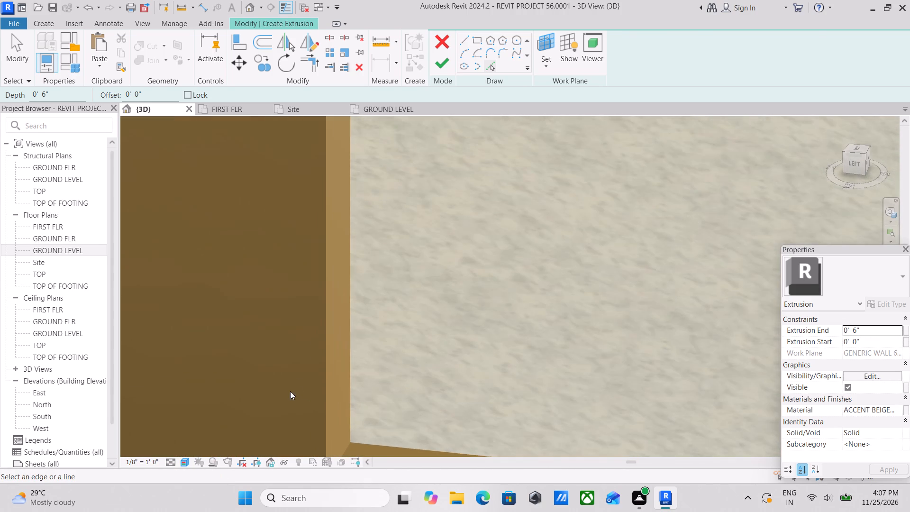
{"action": "left_click", "coordinate": [332, 372]}
Pick the opening's top edge and its vertical edge nearest the arched front frame as sketch lines, with no offset.
{"action": "scroll", "coordinate": [329, 370], "scroll_direction": "down", "scroll_amount": 9}
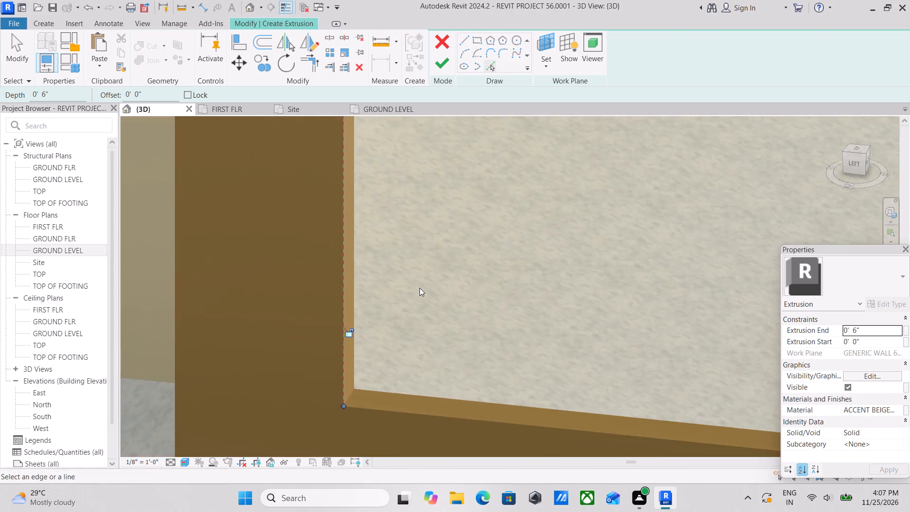
{"action": "scroll", "coordinate": [419, 288], "scroll_direction": "down", "scroll_amount": 1}
{"action": "middle_click_drag", "start_coordinate": [419, 291], "coordinate": [430, 511]}
{"action": "middle_click_drag", "start_coordinate": [463, 285], "coordinate": [454, 372]}
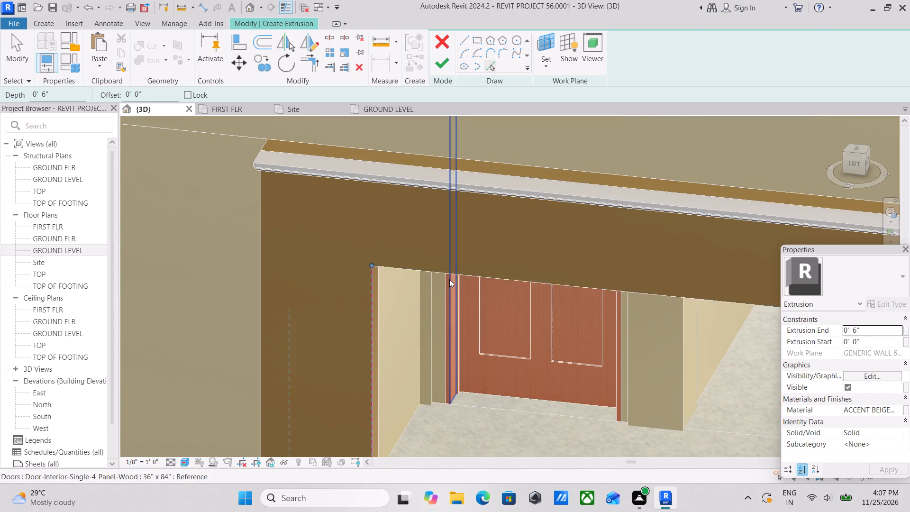
{"action": "scroll", "coordinate": [449, 279], "scroll_direction": "up", "scroll_amount": 8}
{"action": "left_click", "coordinate": [306, 243]}
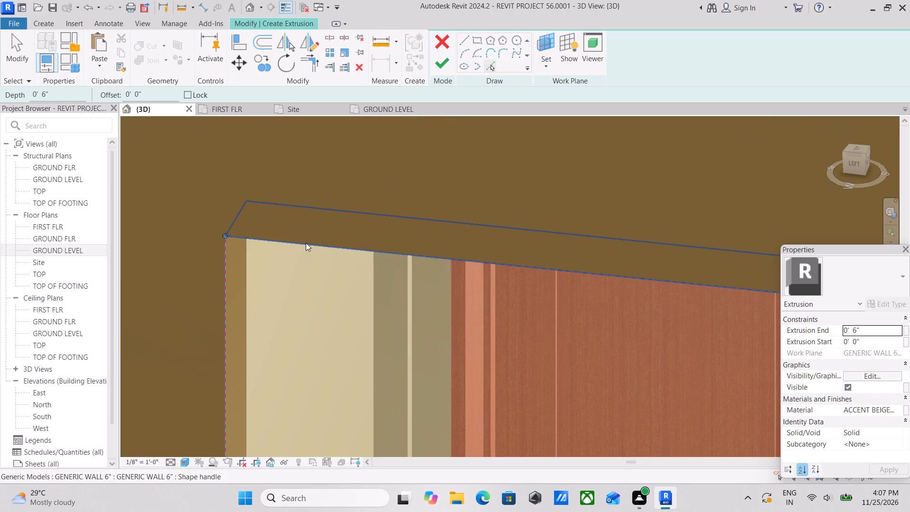
{"action": "scroll", "coordinate": [306, 243], "scroll_direction": "down", "scroll_amount": 7}
{"action": "middle_click_drag", "start_coordinate": [569, 306], "coordinate": [265, 234]}
{"action": "middle_click_drag", "start_coordinate": [622, 280], "coordinate": [459, 235]}
{"action": "middle_click_drag", "start_coordinate": [554, 299], "coordinate": [545, 223]}
{"action": "scroll", "coordinate": [578, 331], "scroll_direction": "up", "scroll_amount": 7}
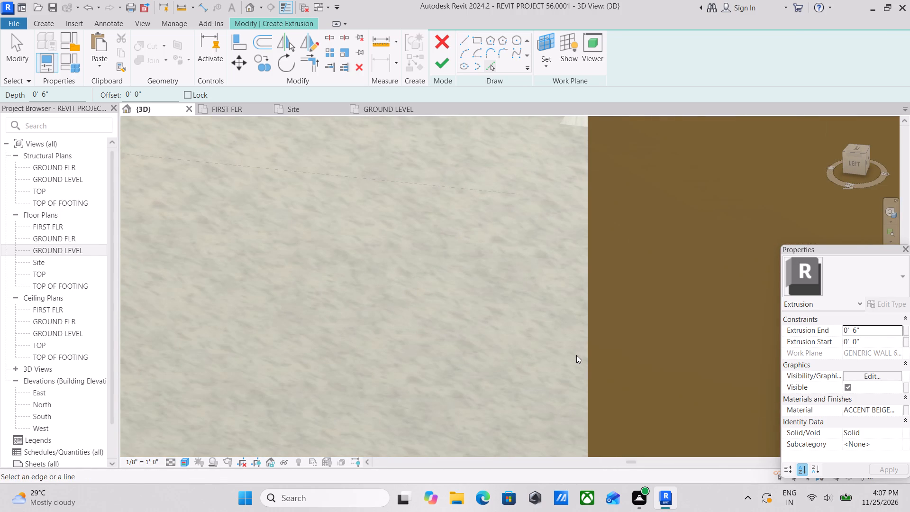
{"action": "left_click", "coordinate": [584, 355]}
{"action": "scroll", "coordinate": [603, 347], "scroll_direction": "down", "scroll_amount": 11}
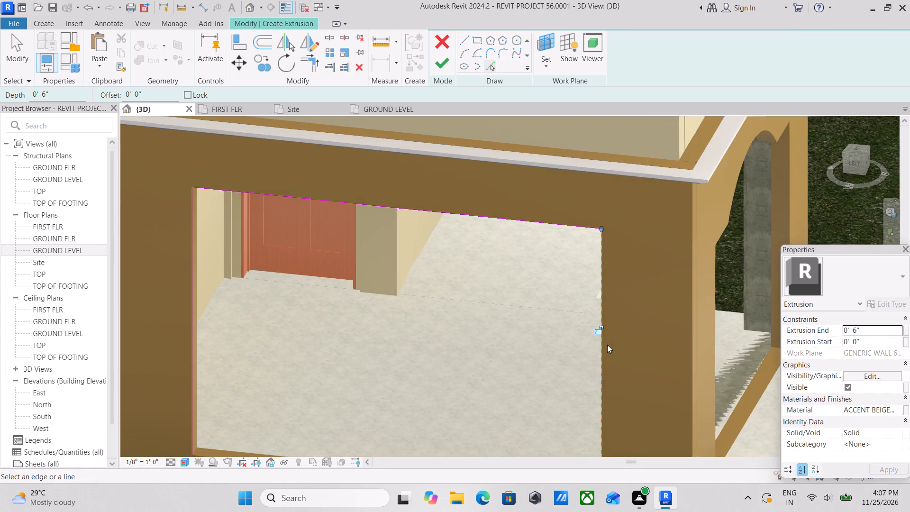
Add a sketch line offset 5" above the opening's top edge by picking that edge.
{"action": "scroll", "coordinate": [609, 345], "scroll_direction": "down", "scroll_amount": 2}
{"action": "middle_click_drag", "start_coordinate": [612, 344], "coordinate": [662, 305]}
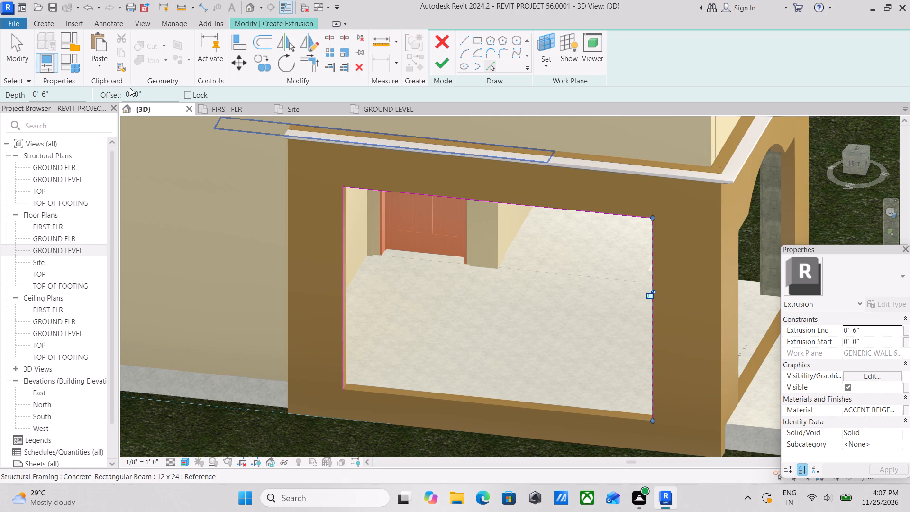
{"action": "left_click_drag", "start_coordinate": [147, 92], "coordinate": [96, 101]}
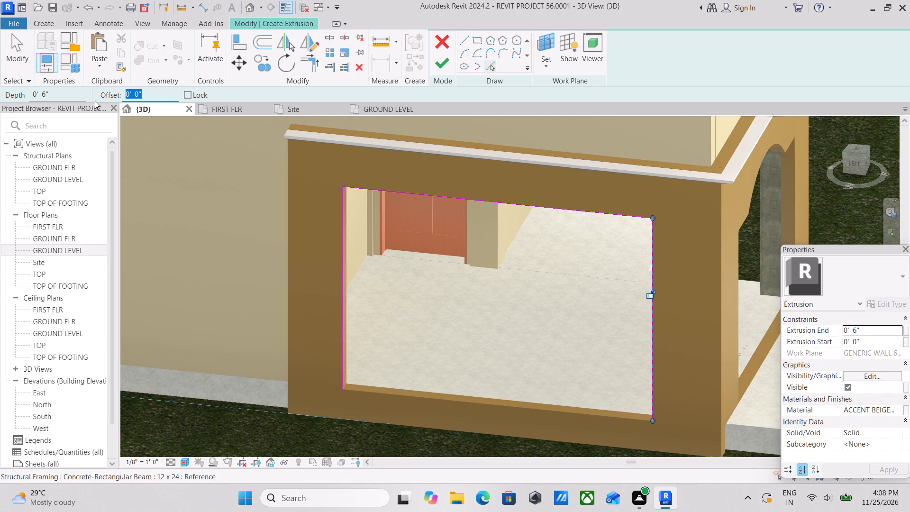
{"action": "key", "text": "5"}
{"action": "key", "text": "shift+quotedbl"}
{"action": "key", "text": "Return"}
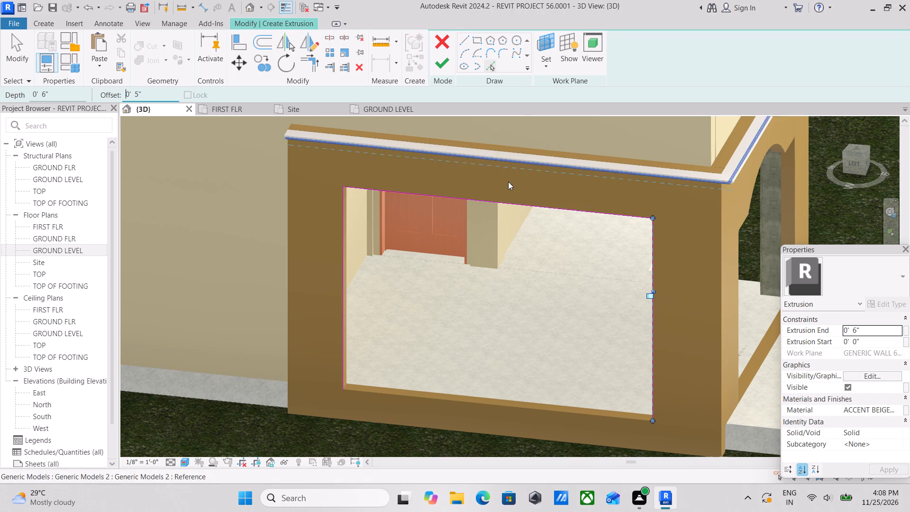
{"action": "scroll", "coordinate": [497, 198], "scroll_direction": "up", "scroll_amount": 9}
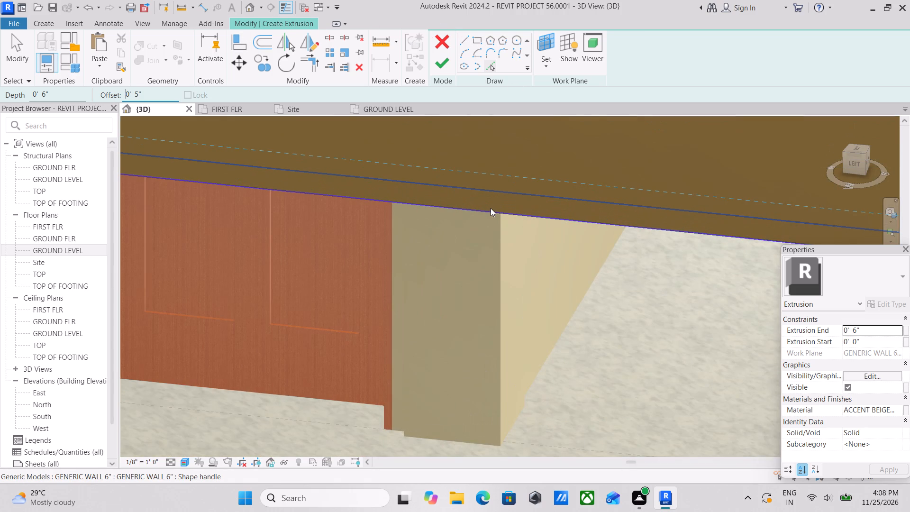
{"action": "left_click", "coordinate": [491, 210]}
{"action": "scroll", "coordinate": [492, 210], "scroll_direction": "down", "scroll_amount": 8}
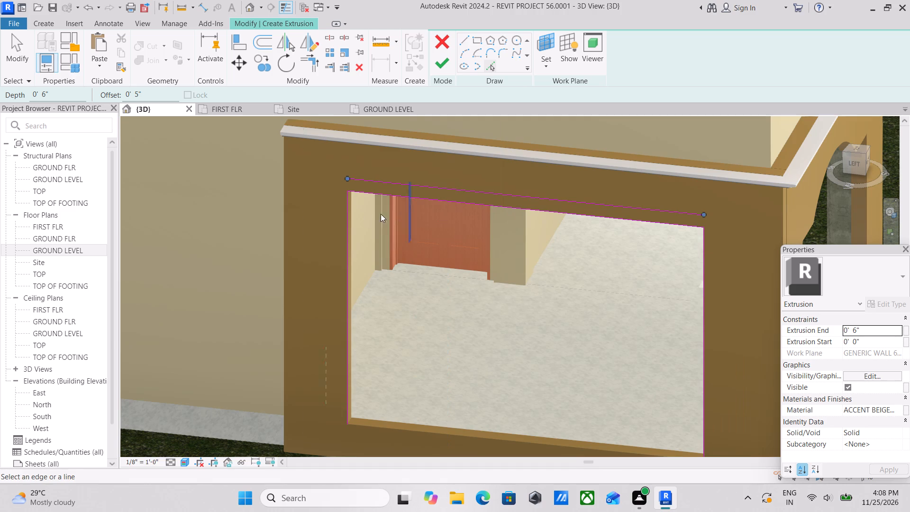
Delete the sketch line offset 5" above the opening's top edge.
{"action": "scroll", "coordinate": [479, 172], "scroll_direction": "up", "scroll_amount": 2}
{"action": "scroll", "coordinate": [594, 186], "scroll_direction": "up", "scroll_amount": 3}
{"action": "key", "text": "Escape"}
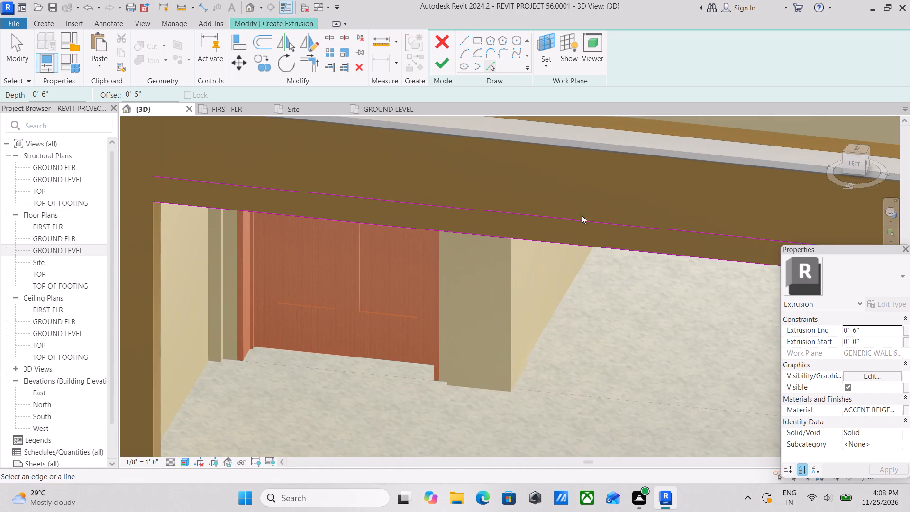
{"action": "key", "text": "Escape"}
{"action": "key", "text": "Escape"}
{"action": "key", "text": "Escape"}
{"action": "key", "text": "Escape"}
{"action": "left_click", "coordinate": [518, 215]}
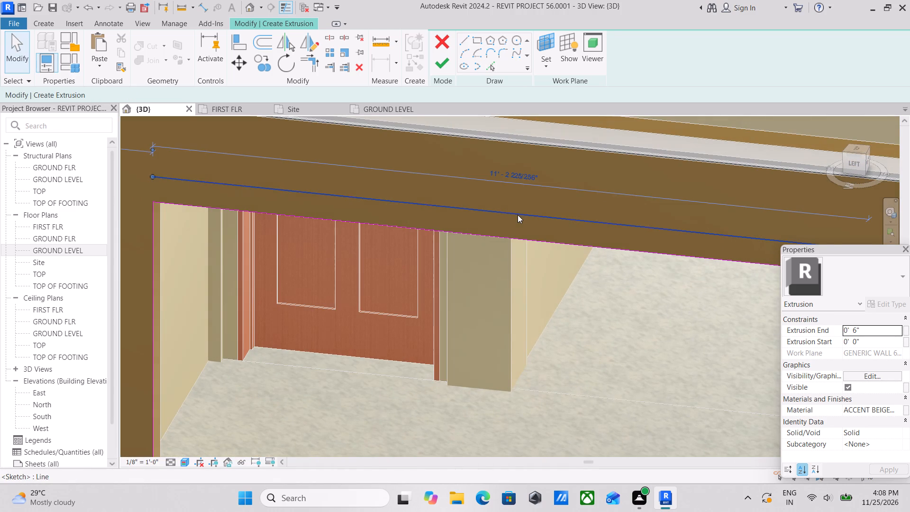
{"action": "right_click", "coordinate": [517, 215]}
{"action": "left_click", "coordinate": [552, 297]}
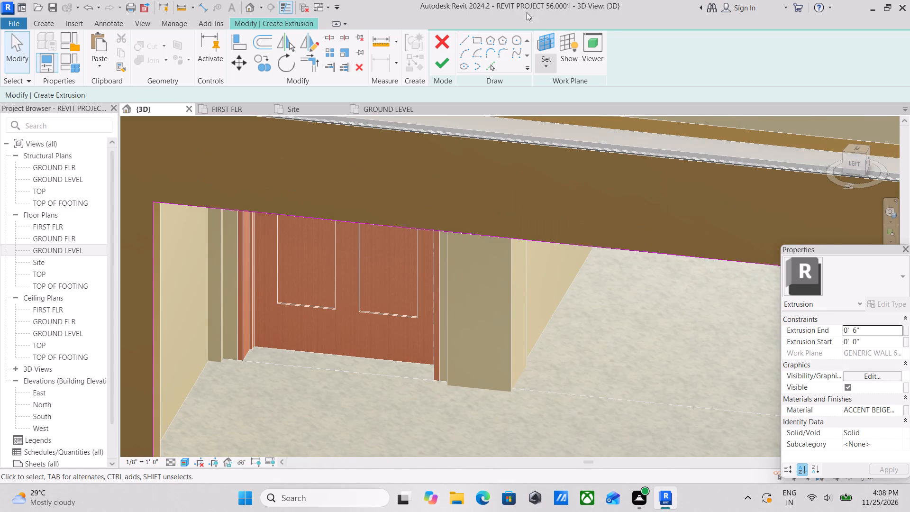
Set the Pick Lines offset to 4" and add a sketch line above the opening's top edge.
{"action": "left_click", "coordinate": [492, 68]}
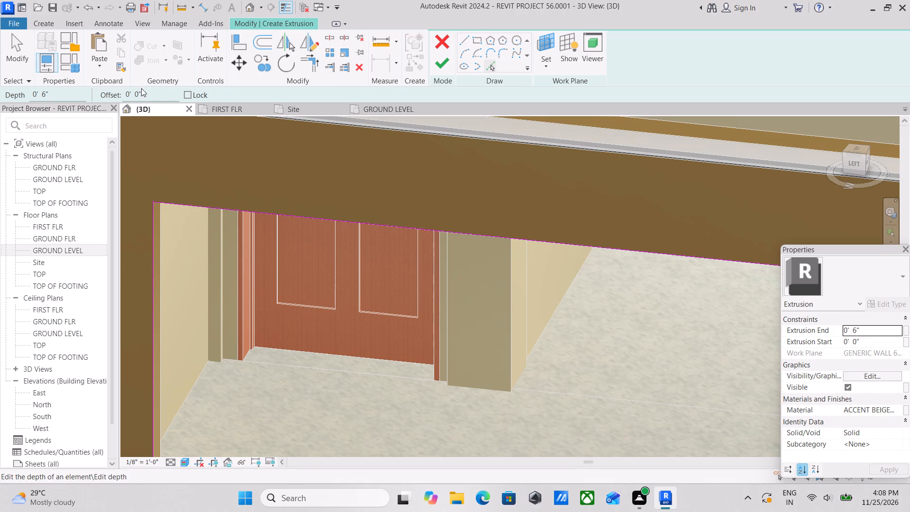
{"action": "left_click_drag", "start_coordinate": [146, 96], "coordinate": [74, 96]}
{"action": "key", "text": "4"}
{"action": "key", "text": "shift+quotedbl"}
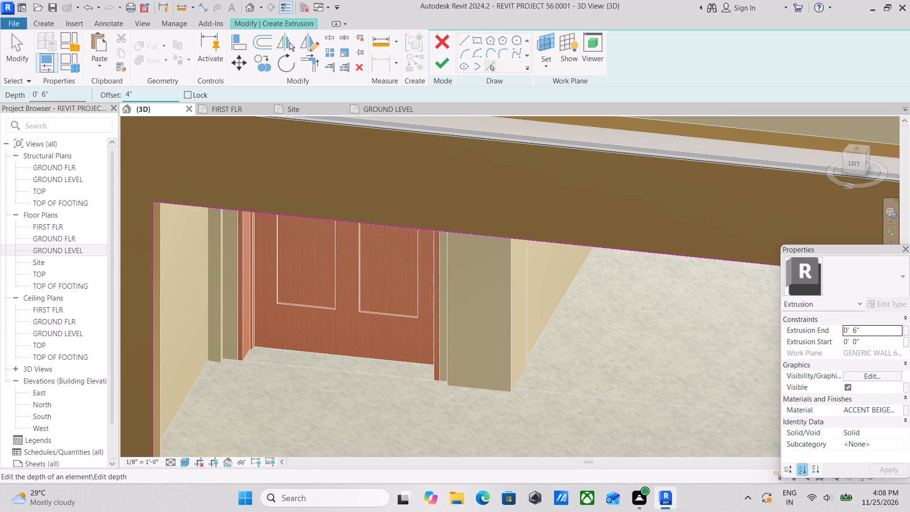
{"action": "key", "text": "Return"}
{"action": "left_click", "coordinate": [528, 237]}
Add sketch lines offset 4" outward from both vertical edges of the side frame's opening, and leave the Pick Lines tool.
{"action": "scroll", "coordinate": [528, 237], "scroll_direction": "down", "scroll_amount": 3}
{"action": "middle_click_drag", "start_coordinate": [508, 237], "coordinate": [589, 141]}
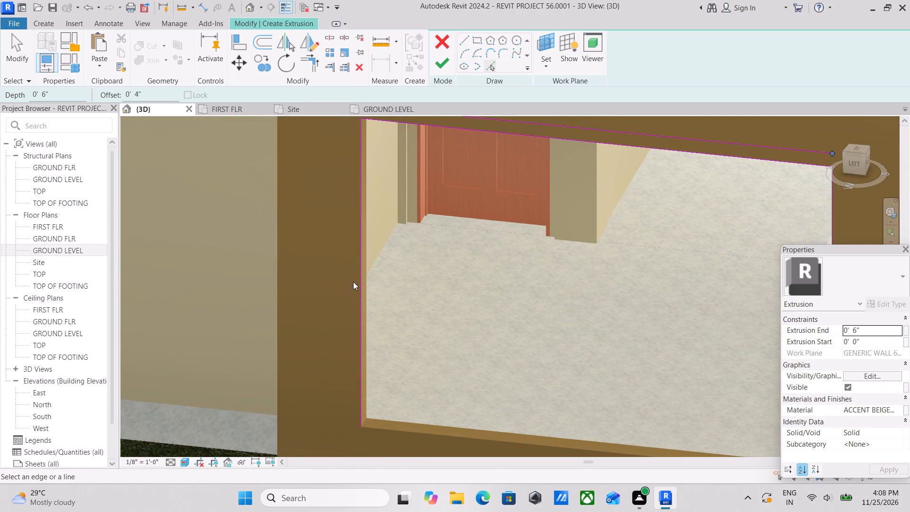
{"action": "scroll", "coordinate": [354, 222], "scroll_direction": "up", "scroll_amount": 4}
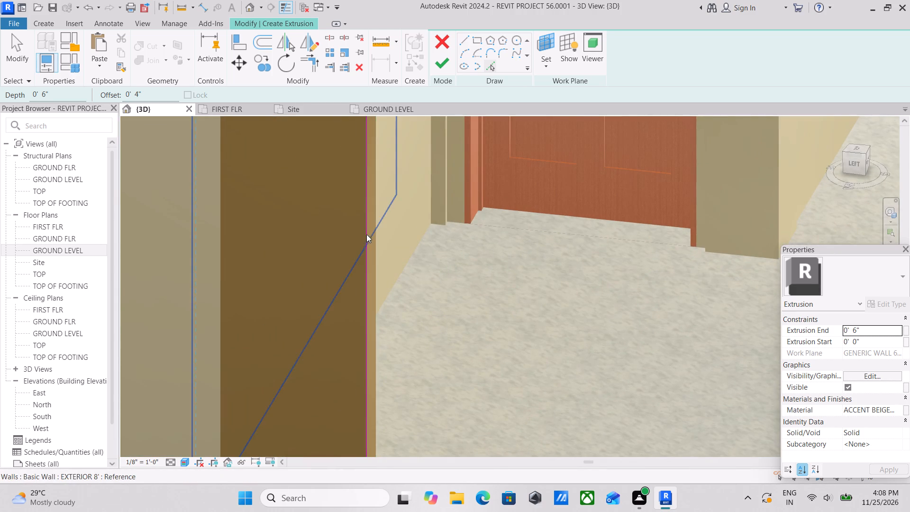
{"action": "left_click", "coordinate": [364, 235]}
{"action": "scroll", "coordinate": [364, 235], "scroll_direction": "down", "scroll_amount": 5}
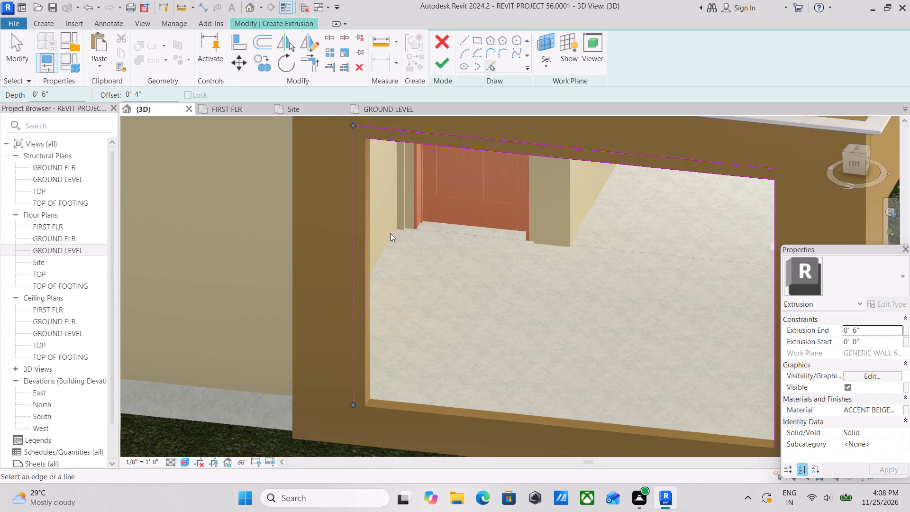
{"action": "scroll", "coordinate": [397, 233], "scroll_direction": "down", "scroll_amount": 3}
{"action": "middle_click_drag", "start_coordinate": [398, 233], "coordinate": [252, 184]}
{"action": "scroll", "coordinate": [489, 182], "scroll_direction": "up", "scroll_amount": 3}
{"action": "left_click", "coordinate": [506, 194]}
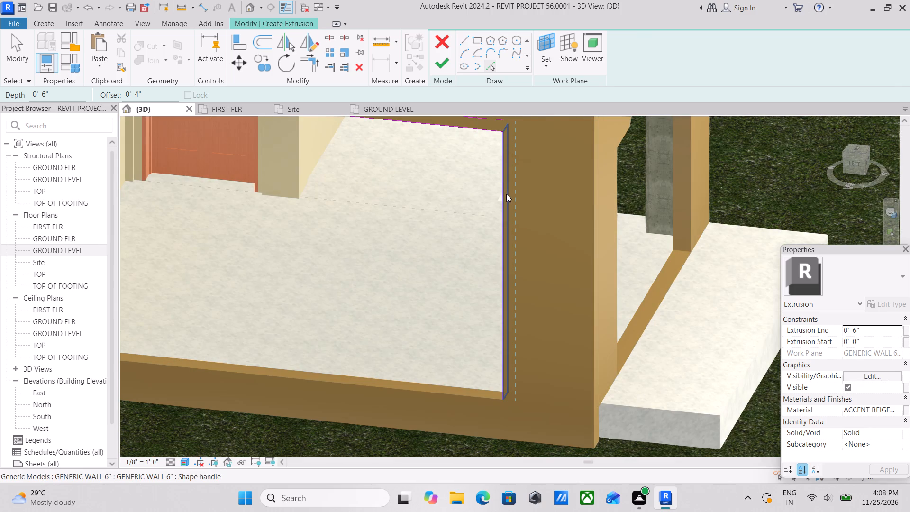
{"action": "scroll", "coordinate": [506, 194], "scroll_direction": "down", "scroll_amount": 5}
{"action": "middle_click_drag", "start_coordinate": [501, 256], "coordinate": [516, 233]}
{"action": "scroll", "coordinate": [405, 290], "scroll_direction": "up", "scroll_amount": 3}
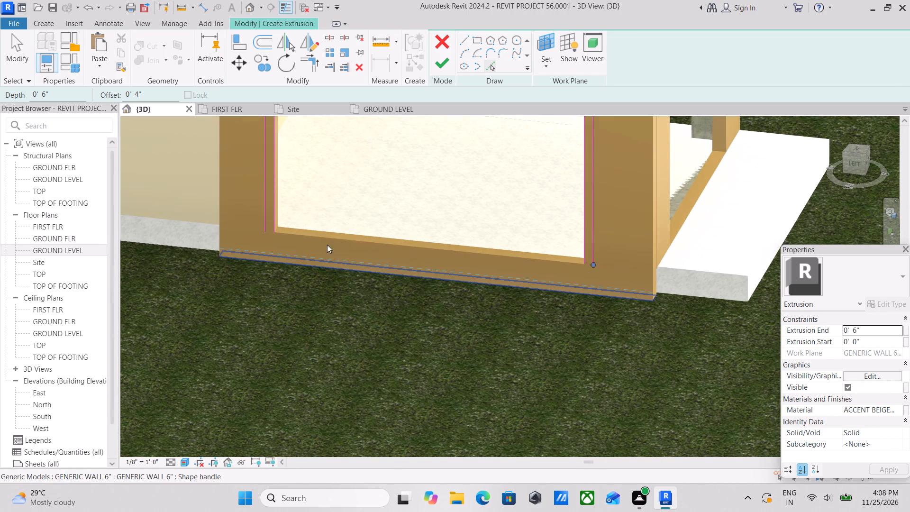
{"action": "key", "text": "Escape"}
{"action": "scroll", "coordinate": [261, 230], "scroll_direction": "up", "scroll_amount": 3}
{"action": "key", "text": "Escape"}
{"action": "scroll", "coordinate": [242, 236], "scroll_direction": "up", "scroll_amount": 3}
{"action": "key", "text": "Escape"}
{"action": "key", "text": "Escape"}
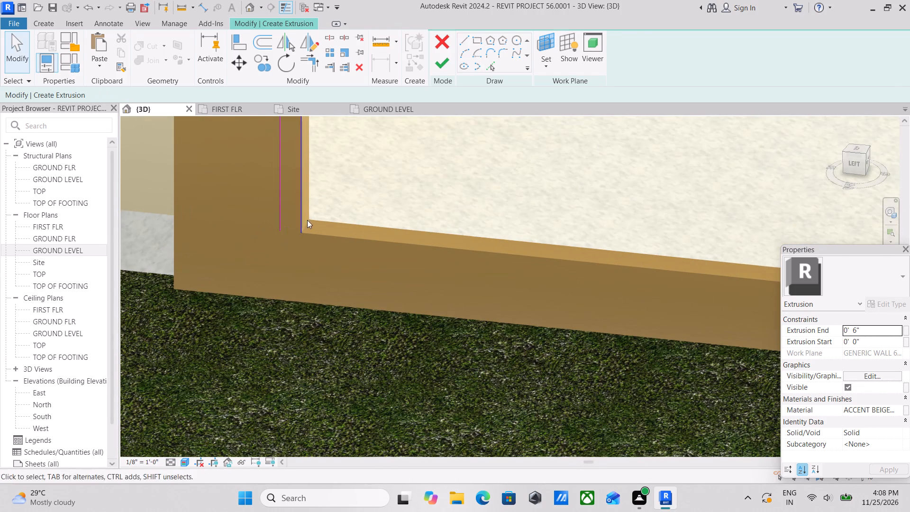
{"action": "key", "text": "Escape"}
{"action": "key", "text": "Escape"}
{"action": "scroll", "coordinate": [328, 204], "scroll_direction": "down", "scroll_amount": 1}
{"action": "middle_click_drag", "start_coordinate": [302, 212], "coordinate": [328, 257]}
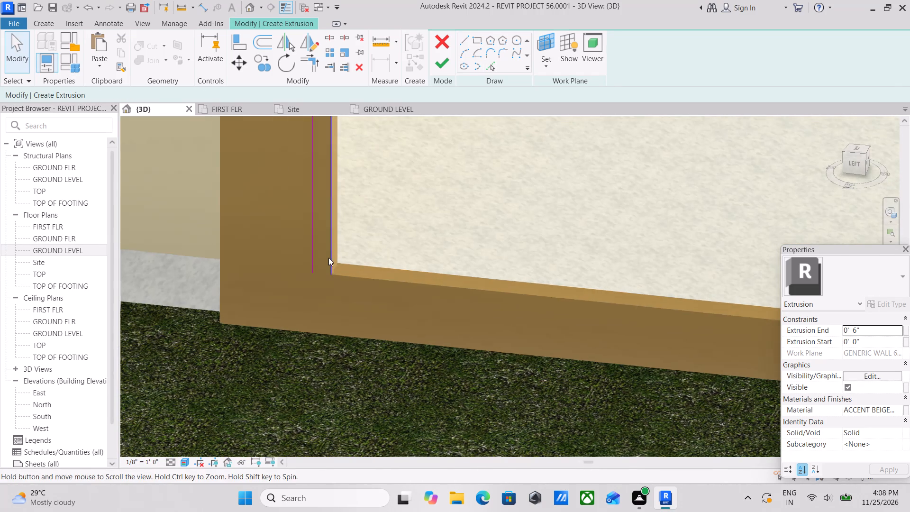
Sketch a horizontal line about 1'-11" long from the opening's bottom corner beside the house wall to the frame's outer edge.
{"action": "left_click", "coordinate": [460, 40]}
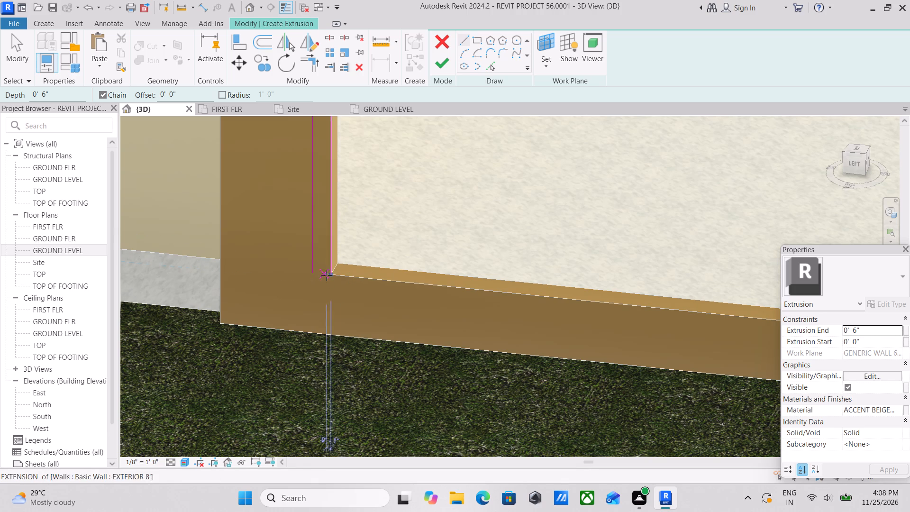
{"action": "left_click", "coordinate": [330, 274]}
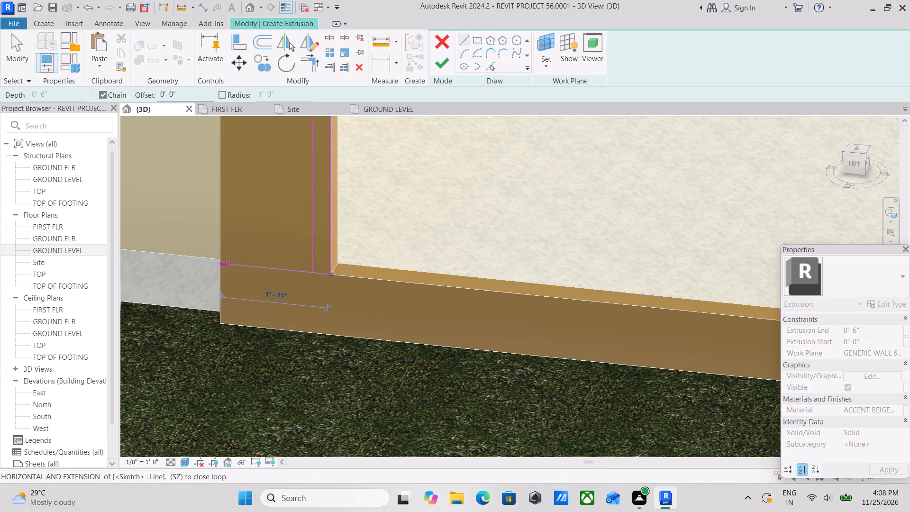
{"action": "left_click", "coordinate": [222, 260]}
{"action": "key", "text": "Escape"}
{"action": "scroll", "coordinate": [367, 243], "scroll_direction": "up", "scroll_amount": 3}
{"action": "key", "text": "Escape"}
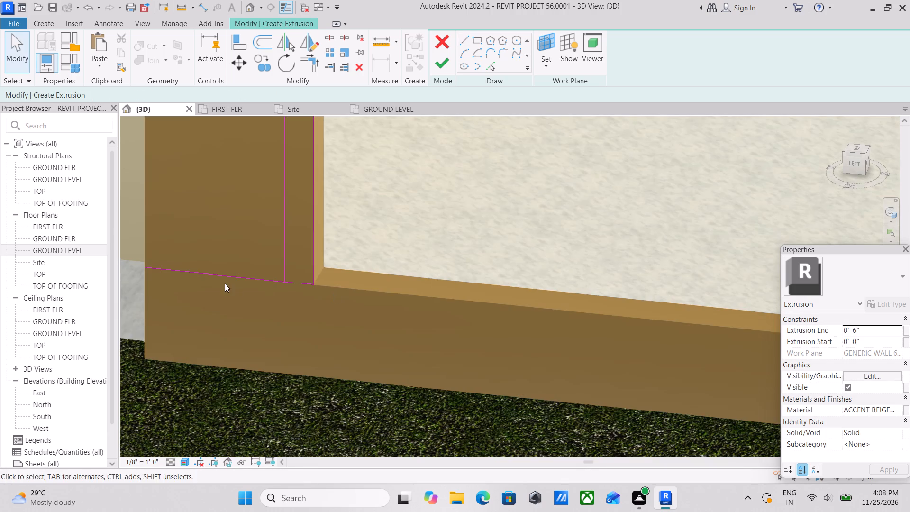
Add a sketch line offset 4" above the horizontal line on the house side using Pick Lines.
{"action": "scroll", "coordinate": [238, 258], "scroll_direction": "up", "scroll_amount": 2}
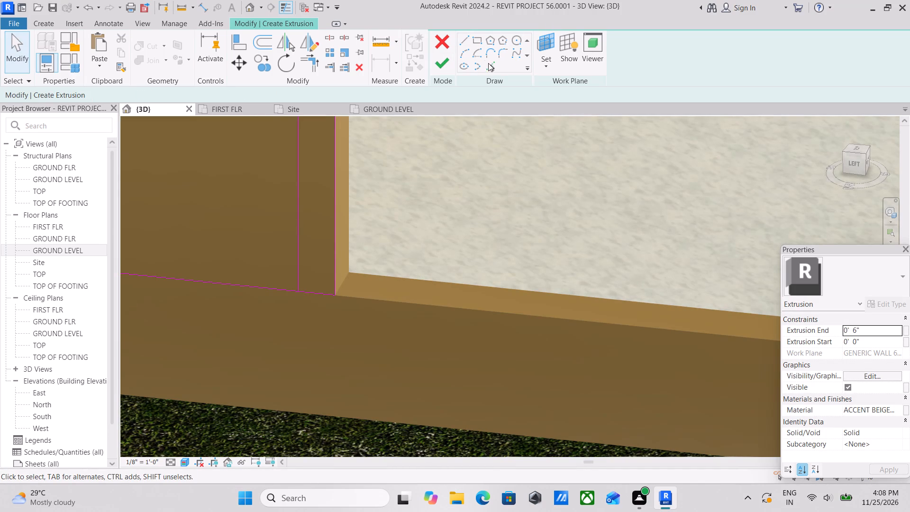
{"action": "left_click", "coordinate": [488, 63]}
{"action": "left_click_drag", "start_coordinate": [148, 94], "coordinate": [83, 107]}
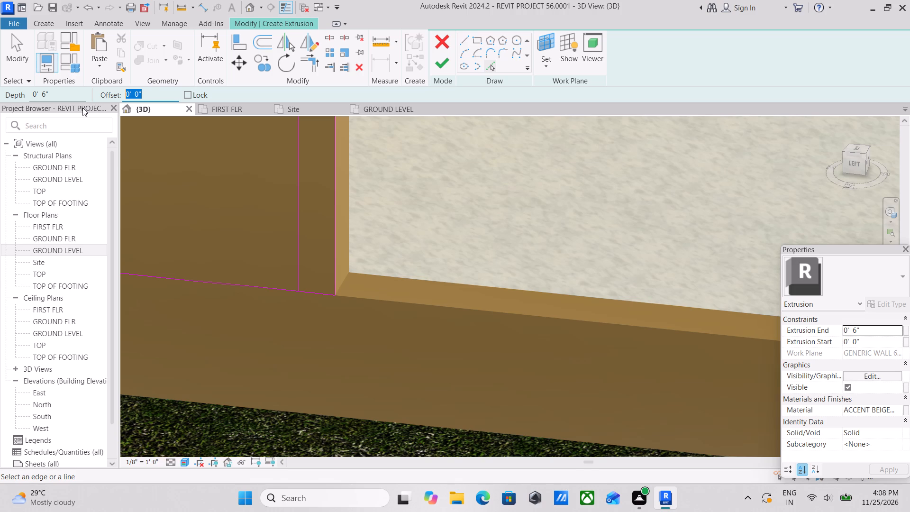
{"action": "key", "text": "4"}
{"action": "key", "text": "shift+quotedbl"}
{"action": "key", "text": "Return"}
{"action": "left_click", "coordinate": [206, 277]}
{"action": "scroll", "coordinate": [274, 247], "scroll_direction": "up", "scroll_amount": 3}
{"action": "key", "text": "Escape"}
{"action": "key", "text": "Escape"}
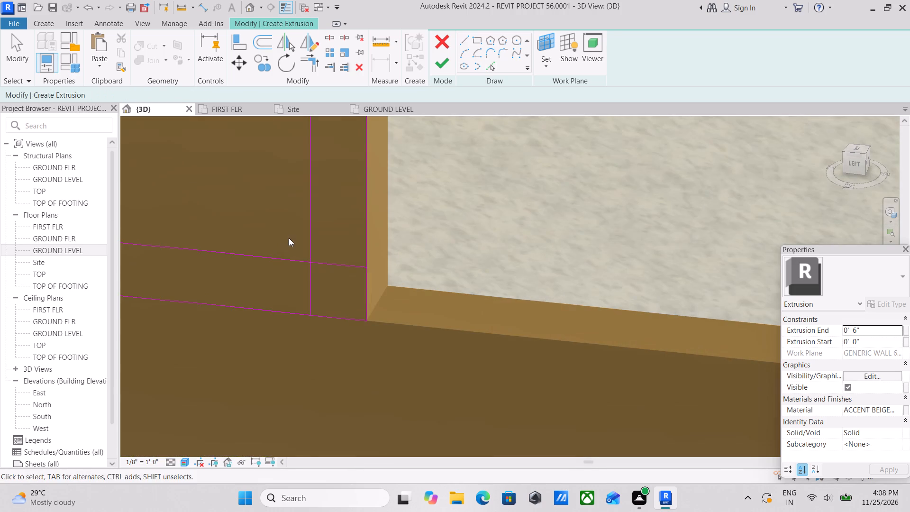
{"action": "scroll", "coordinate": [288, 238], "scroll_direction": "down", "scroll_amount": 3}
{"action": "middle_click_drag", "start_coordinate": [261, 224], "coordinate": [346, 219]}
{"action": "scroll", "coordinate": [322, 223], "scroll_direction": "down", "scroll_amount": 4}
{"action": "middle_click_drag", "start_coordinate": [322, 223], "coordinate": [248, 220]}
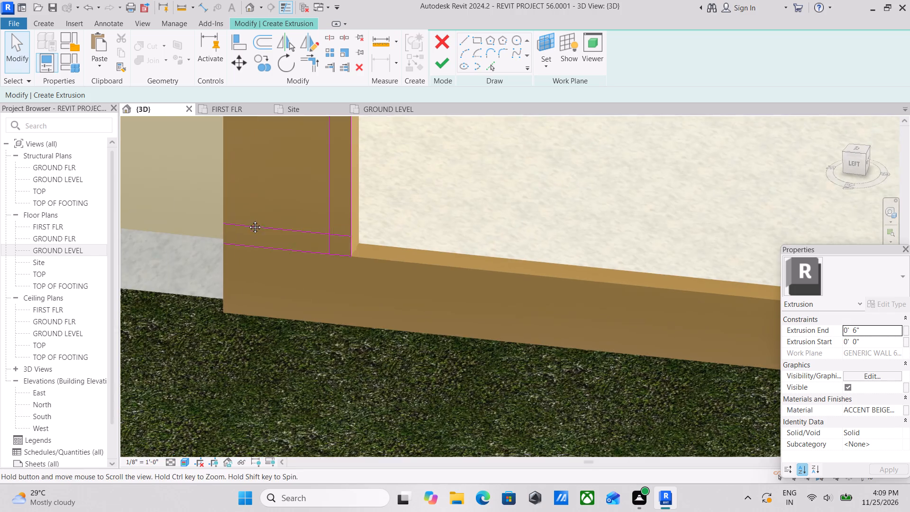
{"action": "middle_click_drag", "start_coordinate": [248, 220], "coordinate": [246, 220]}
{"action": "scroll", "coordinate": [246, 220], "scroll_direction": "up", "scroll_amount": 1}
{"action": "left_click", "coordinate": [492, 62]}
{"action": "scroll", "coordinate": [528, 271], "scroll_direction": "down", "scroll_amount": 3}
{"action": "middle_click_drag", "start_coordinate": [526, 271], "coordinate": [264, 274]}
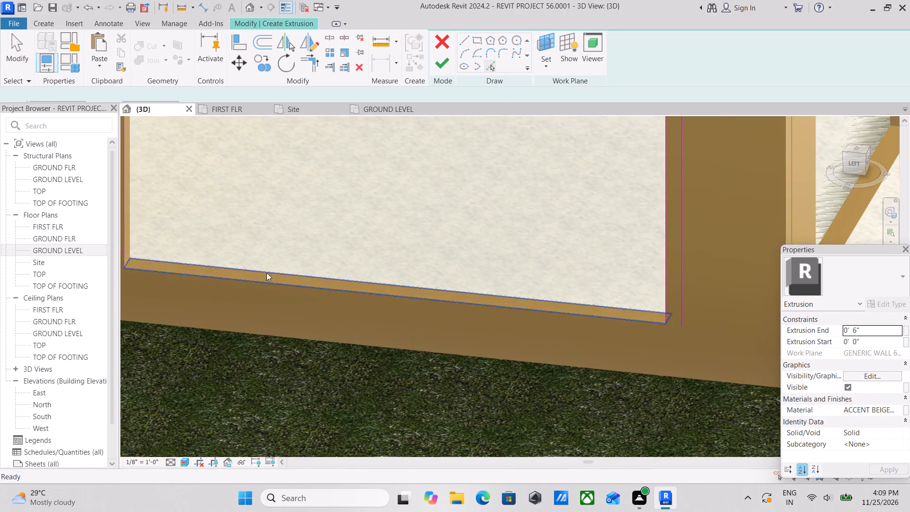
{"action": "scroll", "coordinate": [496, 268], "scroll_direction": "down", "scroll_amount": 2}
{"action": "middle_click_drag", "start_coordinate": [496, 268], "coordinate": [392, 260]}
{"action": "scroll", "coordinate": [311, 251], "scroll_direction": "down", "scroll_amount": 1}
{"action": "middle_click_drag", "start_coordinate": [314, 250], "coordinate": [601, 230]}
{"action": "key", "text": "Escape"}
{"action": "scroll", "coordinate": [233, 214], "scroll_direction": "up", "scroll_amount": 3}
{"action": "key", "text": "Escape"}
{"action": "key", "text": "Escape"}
Trim the outer vertical sketch line and the upper horizontal line to a corner on the house side of the frame.
{"action": "scroll", "coordinate": [405, 167], "scroll_direction": "up", "scroll_amount": 2}
{"action": "middle_click_drag", "start_coordinate": [477, 193], "coordinate": [451, 222]}
{"action": "type", "text": "tr"}
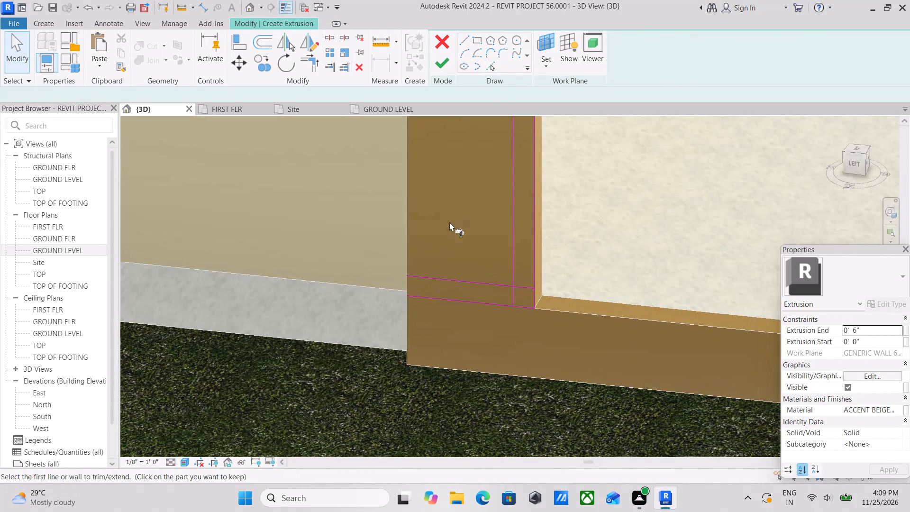
{"action": "scroll", "coordinate": [480, 283], "scroll_direction": "up", "scroll_amount": 3}
{"action": "left_click", "coordinate": [527, 247]}
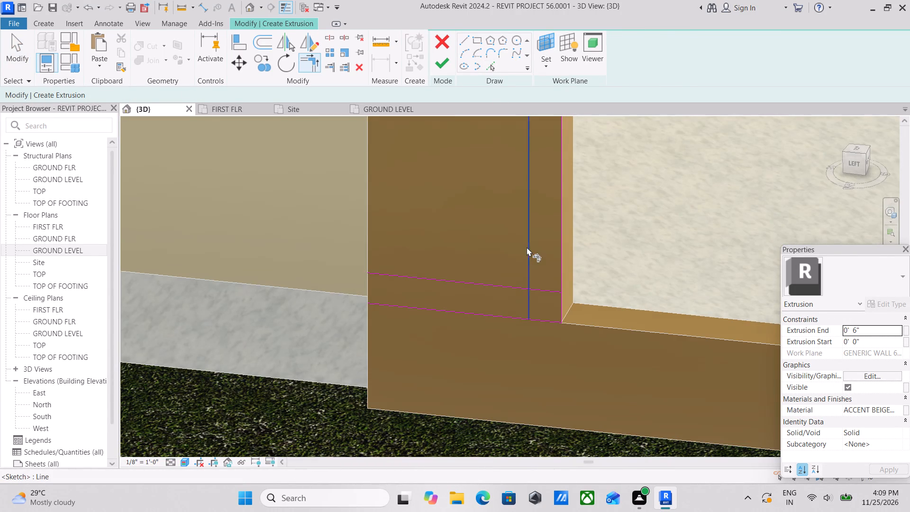
{"action": "left_click", "coordinate": [510, 285]}
{"action": "key", "text": "Escape"}
{"action": "scroll", "coordinate": [511, 285], "scroll_direction": "down", "scroll_amount": 3}
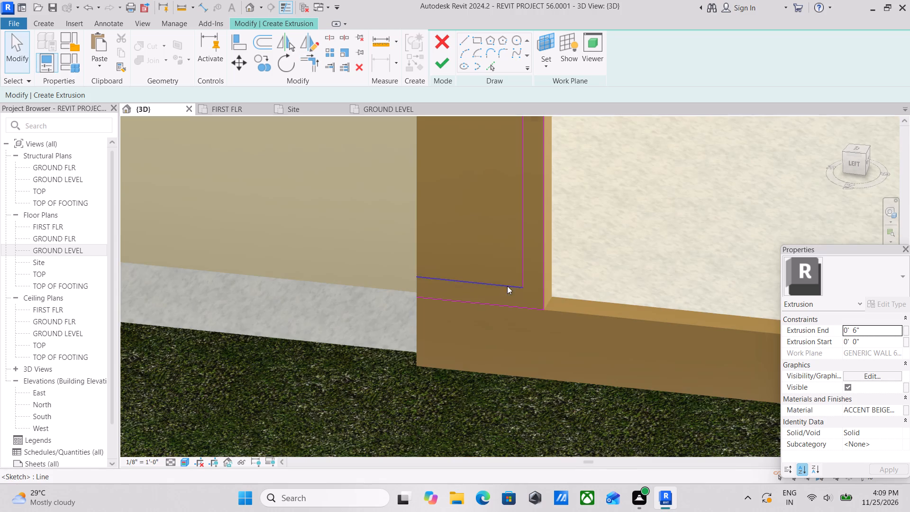
{"action": "key", "text": "Escape"}
Close the house-side end of the trim profile with a short vertical line joining the two horizontal lines.
{"action": "scroll", "coordinate": [463, 147], "scroll_direction": "up", "scroll_amount": 1}
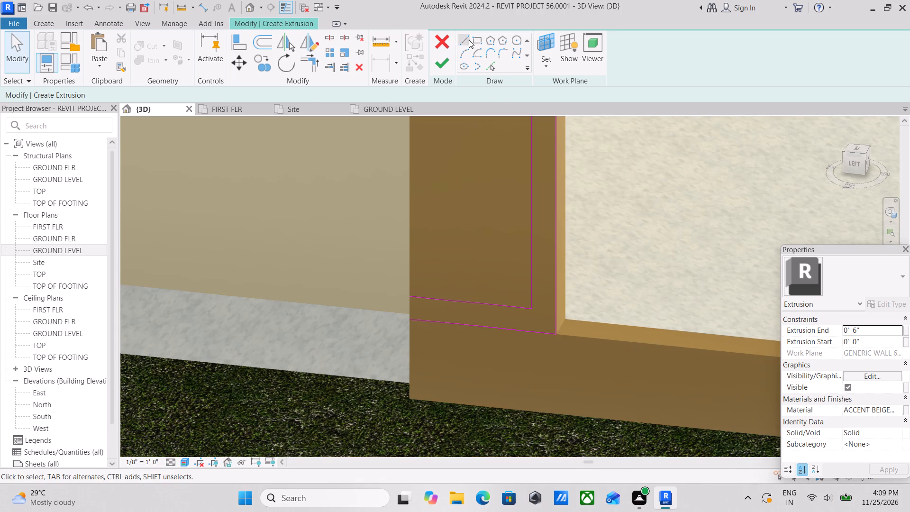
{"action": "left_click", "coordinate": [469, 40]}
{"action": "left_click", "coordinate": [414, 323]}
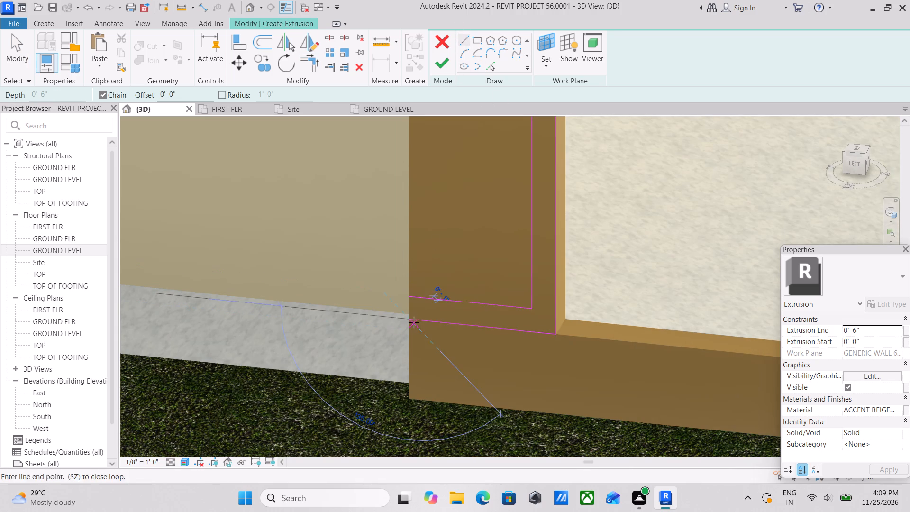
{"action": "left_click", "coordinate": [411, 297]}
{"action": "key", "text": "Escape"}
Sketch a horizontal line about 2'-6" long from the opening's bottom corner on the porch-front side to the frame's outer edge.
{"action": "scroll", "coordinate": [429, 318], "scroll_direction": "up", "scroll_amount": 2}
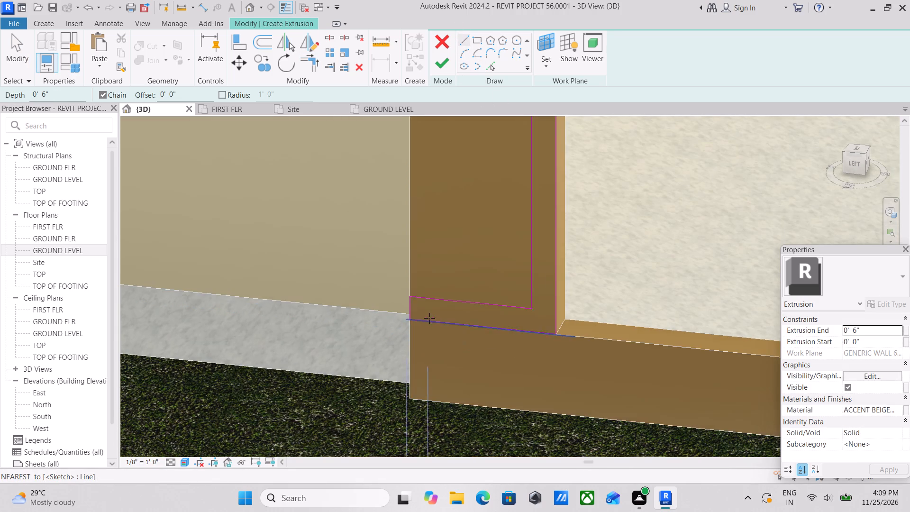
{"action": "scroll", "coordinate": [429, 318], "scroll_direction": "up", "scroll_amount": 7}
{"action": "scroll", "coordinate": [349, 311], "scroll_direction": "up", "scroll_amount": 5}
{"action": "scroll", "coordinate": [349, 311], "scroll_direction": "down", "scroll_amount": 16}
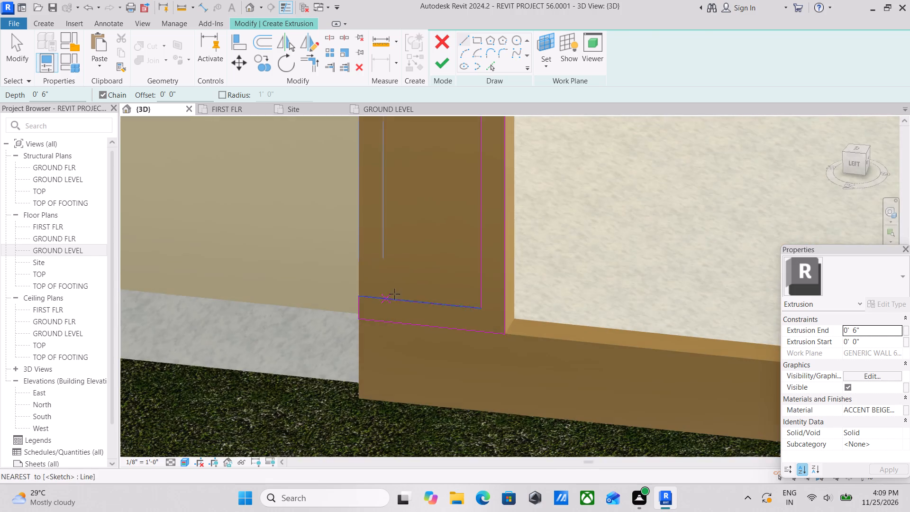
{"action": "scroll", "coordinate": [394, 294], "scroll_direction": "down", "scroll_amount": 4}
{"action": "middle_click_drag", "start_coordinate": [525, 290], "coordinate": [293, 281]}
{"action": "scroll", "coordinate": [553, 263], "scroll_direction": "down", "scroll_amount": 1}
{"action": "middle_click_drag", "start_coordinate": [550, 265], "coordinate": [442, 271]}
{"action": "scroll", "coordinate": [508, 365], "scroll_direction": "up", "scroll_amount": 3}
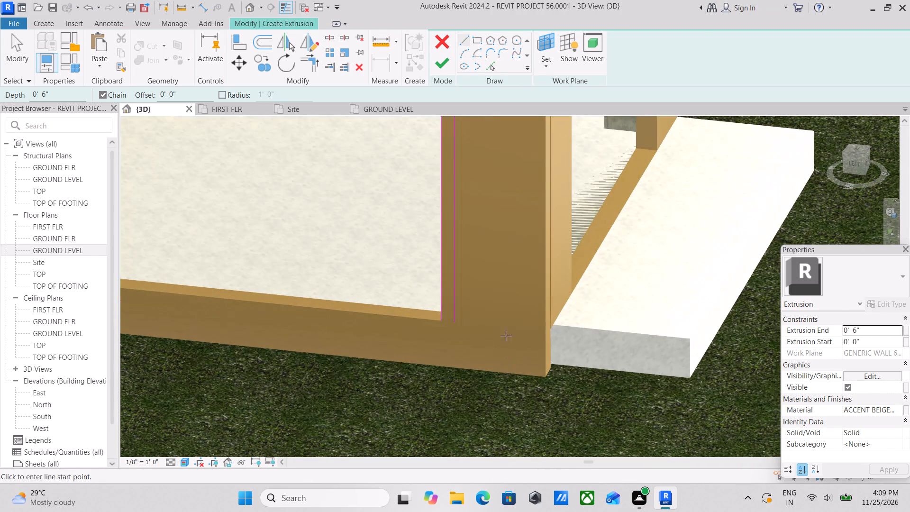
{"action": "scroll", "coordinate": [445, 333], "scroll_direction": "up", "scroll_amount": 3}
{"action": "key", "text": "Escape"}
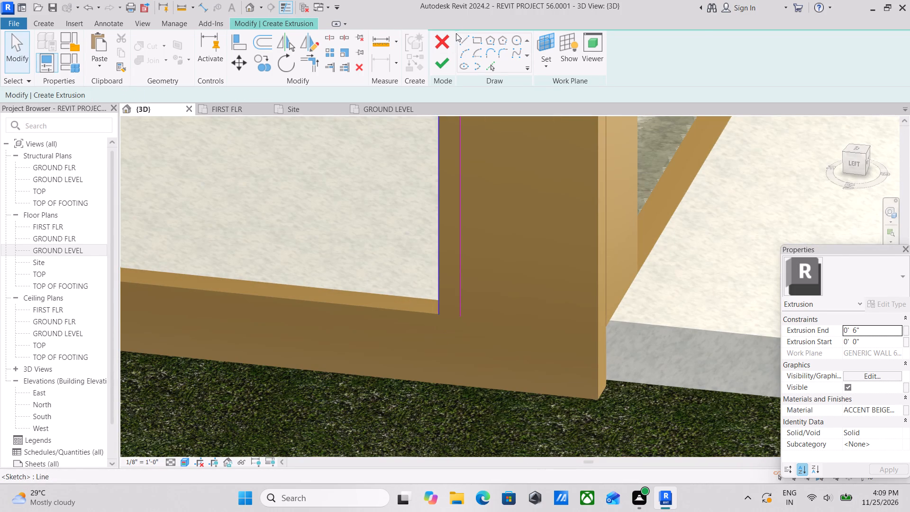
{"action": "left_click", "coordinate": [461, 42]}
{"action": "left_click", "coordinate": [439, 311]}
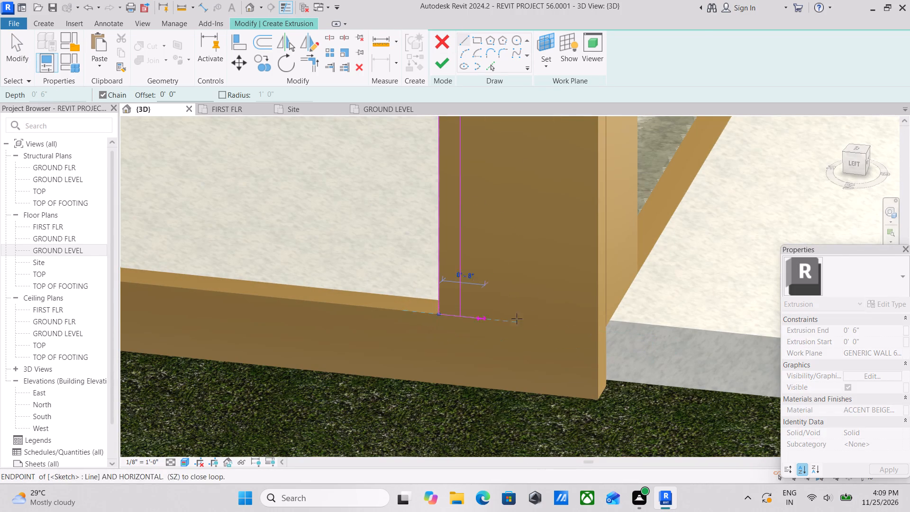
{"action": "left_click", "coordinate": [598, 331]}
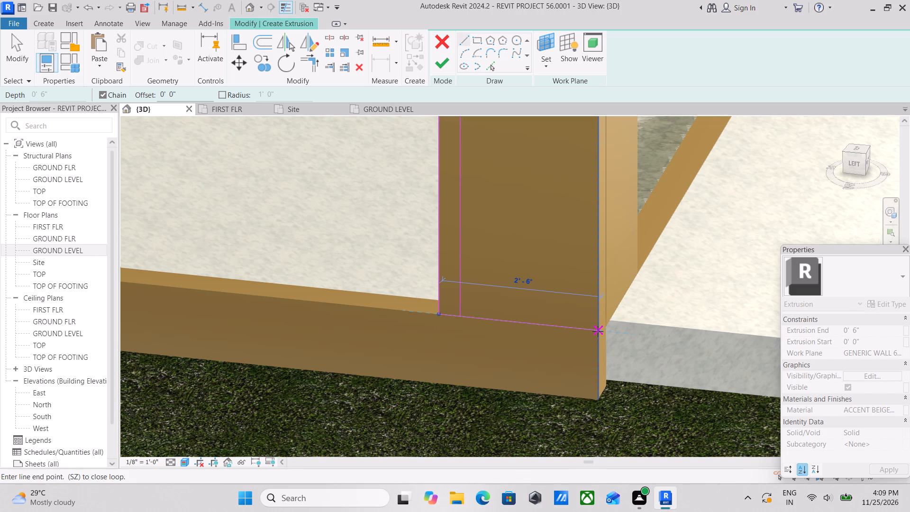
{"action": "key", "text": "Escape"}
Set the offset to 4" and add a sketch line above the porch-front side's horizontal line with Pick Lines.
{"action": "left_click_drag", "start_coordinate": [182, 91], "coordinate": [79, 110]}
{"action": "key", "text": "4"}
{"action": "key", "text": "shift+quotedbl"}
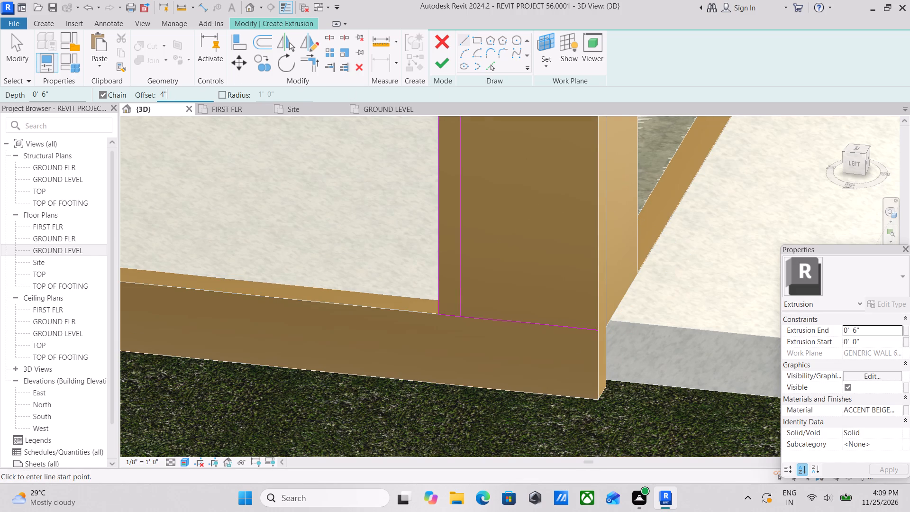
{"action": "key", "text": "Return"}
{"action": "left_click", "coordinate": [488, 64]}
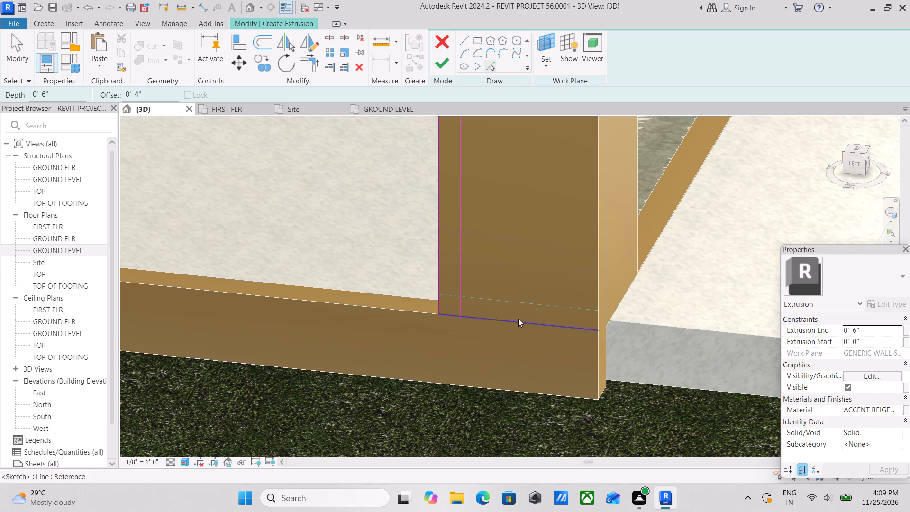
{"action": "left_click", "coordinate": [518, 318]}
{"action": "scroll", "coordinate": [516, 268], "scroll_direction": "up", "scroll_amount": 3}
{"action": "key", "text": "Escape"}
{"action": "key", "text": "Escape"}
{"action": "scroll", "coordinate": [493, 281], "scroll_direction": "up", "scroll_amount": 2}
{"action": "key", "text": "Escape"}
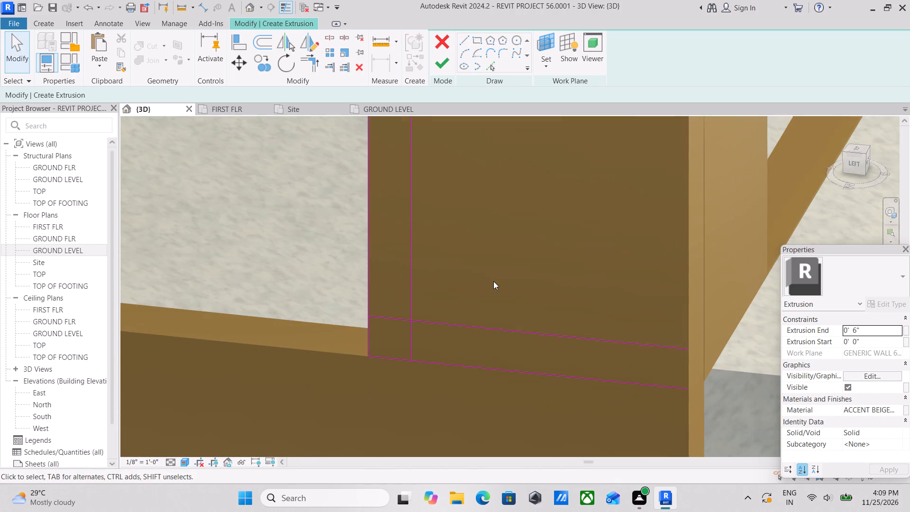
Trim the outer vertical sketch line and the upper horizontal line to a corner on the porch-front side.
{"action": "type", "text": "tr"}
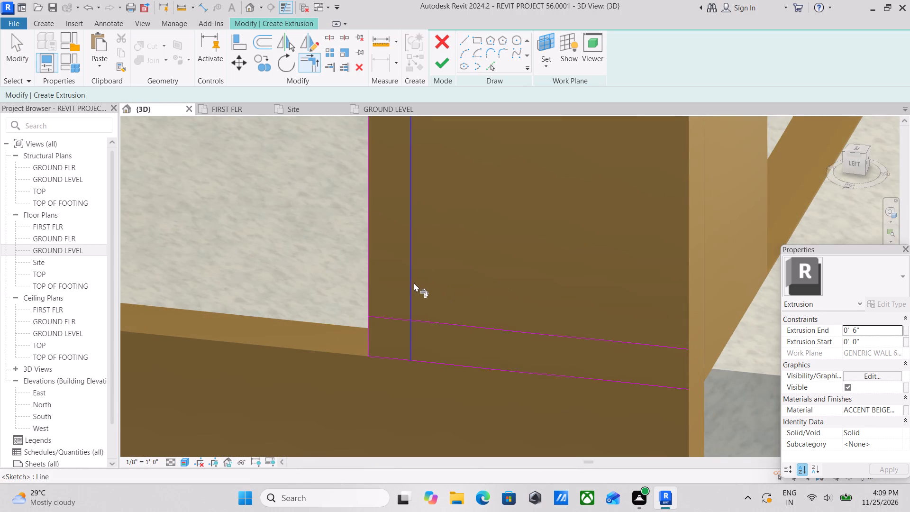
{"action": "left_click", "coordinate": [414, 283]}
{"action": "left_click", "coordinate": [434, 318]}
{"action": "scroll", "coordinate": [434, 318], "scroll_direction": "down", "scroll_amount": 2}
{"action": "key", "text": "Escape"}
{"action": "key", "text": "Escape"}
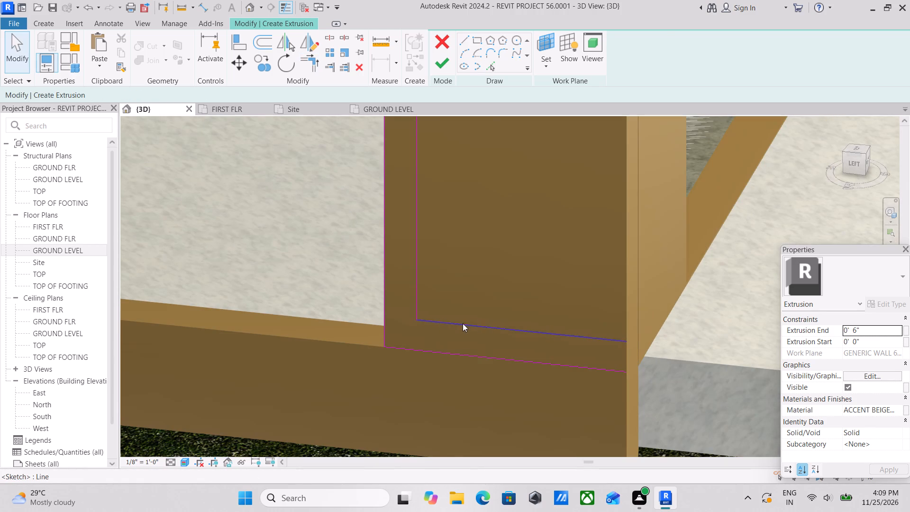
{"action": "key", "text": "Escape"}
Close the porch-front end of the trim profile with a 4" vertical line joining the two horizontal lines.
{"action": "left_click", "coordinate": [468, 37]}
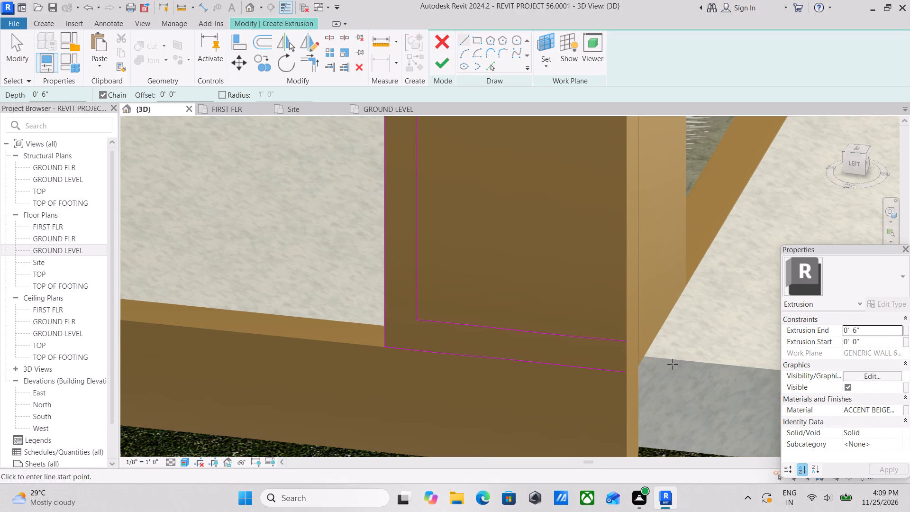
{"action": "left_click", "coordinate": [625, 373]}
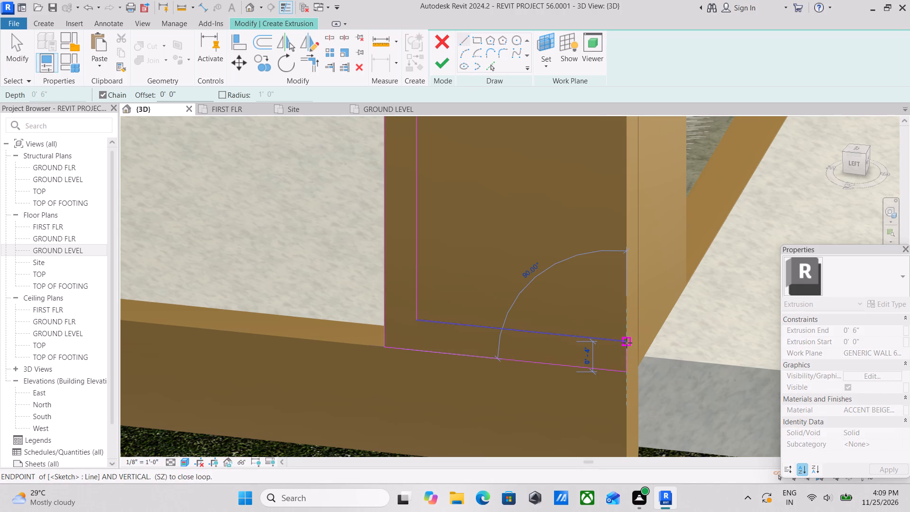
{"action": "left_click", "coordinate": [627, 343]}
{"action": "key", "text": "Escape"}
Search the materials for "white" and set the extrusion's material to white colour.
{"action": "scroll", "coordinate": [626, 343], "scroll_direction": "down", "scroll_amount": 5}
{"action": "scroll", "coordinate": [514, 345], "scroll_direction": "down", "scroll_amount": 5}
{"action": "scroll", "coordinate": [441, 329], "scroll_direction": "down", "scroll_amount": 1}
{"action": "middle_click_drag", "start_coordinate": [444, 331], "coordinate": [524, 391]}
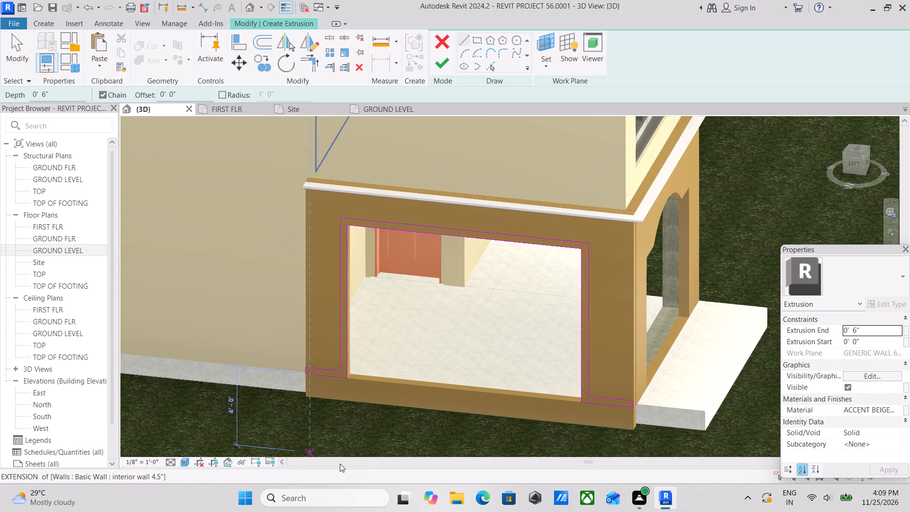
{"action": "scroll", "coordinate": [878, 402], "scroll_direction": "down", "scroll_amount": 1}
{"action": "left_click", "coordinate": [896, 411]}
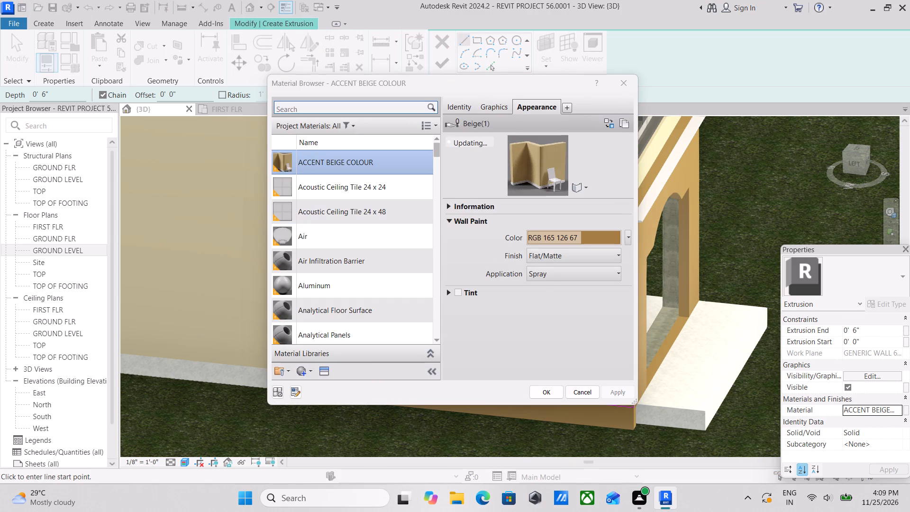
{"action": "scroll", "coordinate": [313, 243], "scroll_direction": "down", "scroll_amount": 1}
{"action": "left_click", "coordinate": [324, 106]}
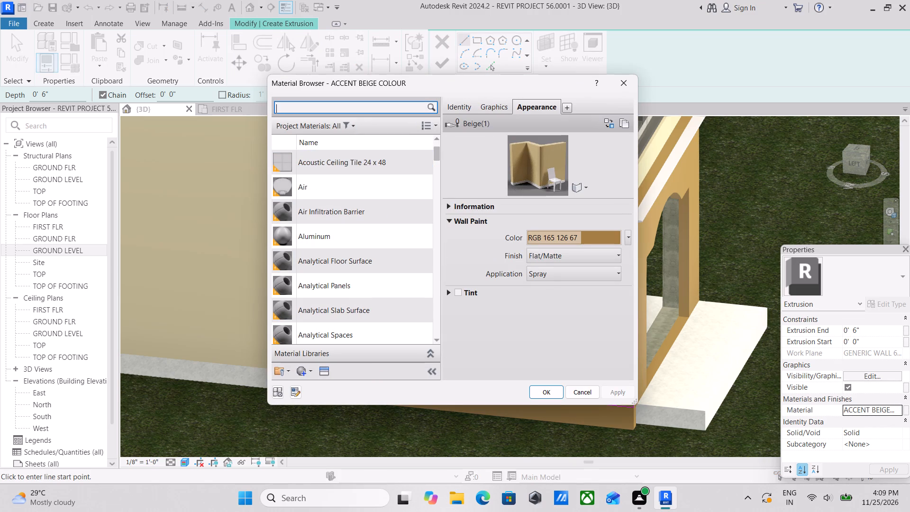
{"action": "type", "text": "white"}
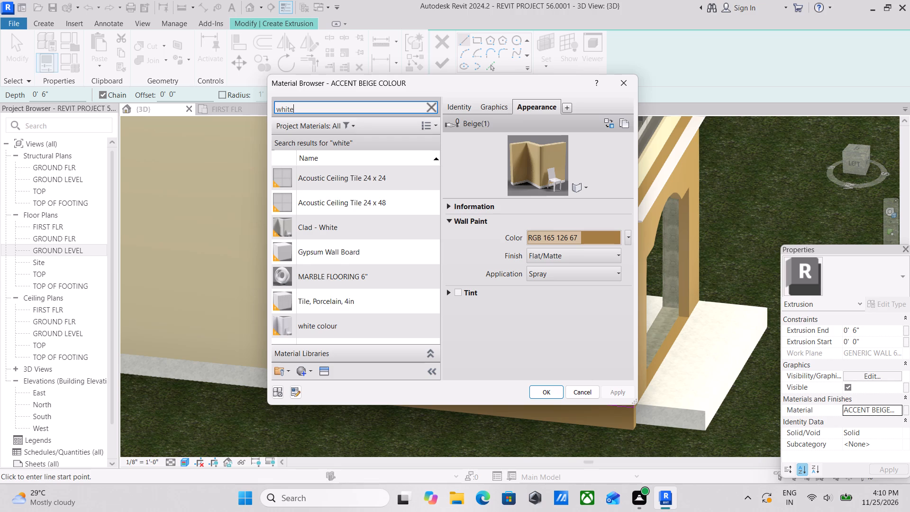
{"action": "left_click", "coordinate": [315, 322]}
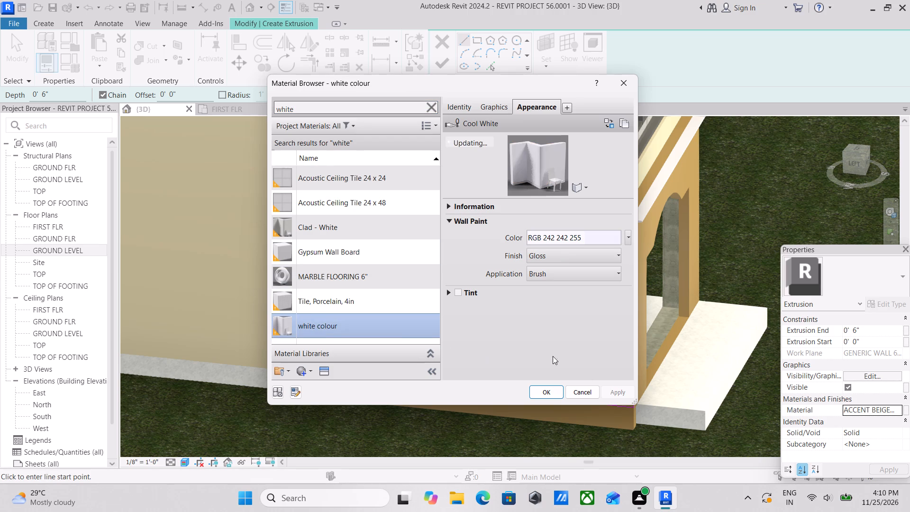
{"action": "left_click", "coordinate": [552, 388]}
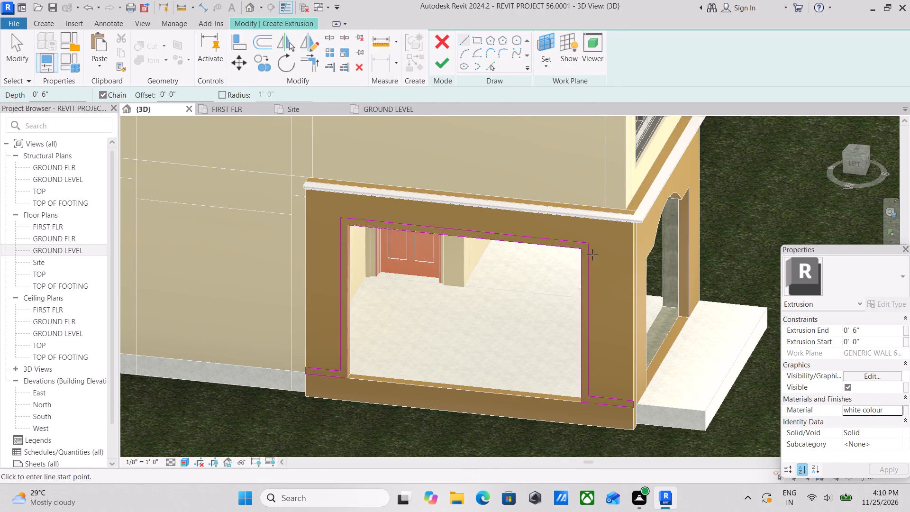
Finish the trim extrusion's sketch.
{"action": "left_click", "coordinate": [439, 64]}
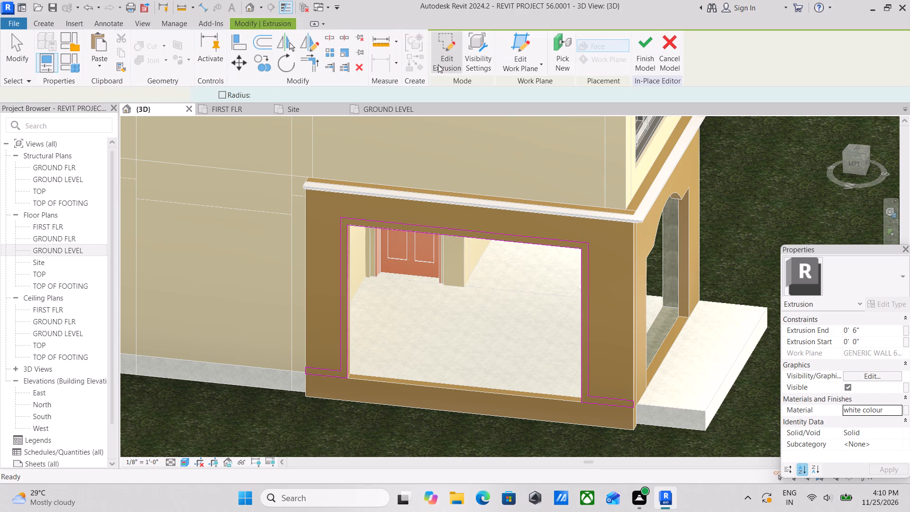
Finish the in-place model holding the trim around the porch's side opening and deselect it.
{"action": "left_click", "coordinate": [642, 44]}
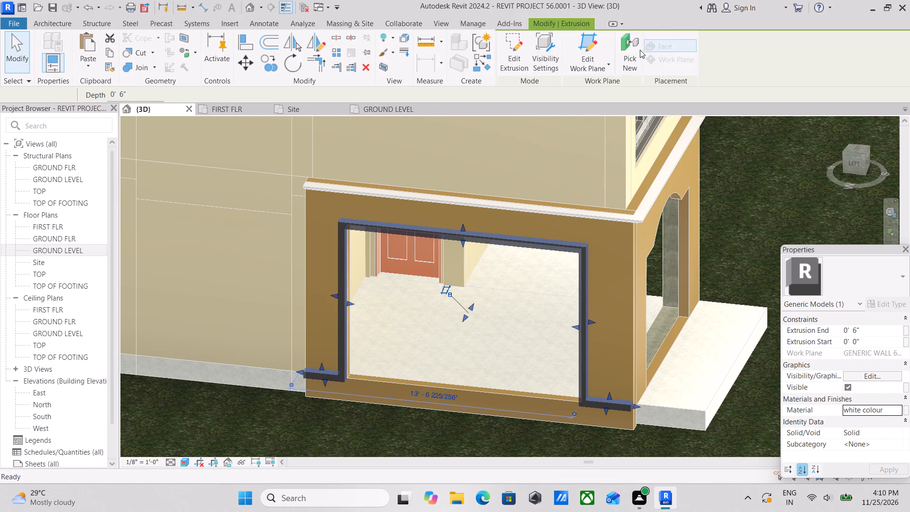
{"action": "scroll", "coordinate": [580, 302], "scroll_direction": "down", "scroll_amount": 2}
{"action": "middle_click", "coordinate": [580, 303]}
{"action": "key", "text": "Escape"}
Examine the new trim on the porch's side frame together with the house's front elevation.
{"action": "scroll", "coordinate": [577, 303], "scroll_direction": "up", "scroll_amount": 1}
{"action": "scroll", "coordinate": [577, 304], "scroll_direction": "down", "scroll_amount": 3}
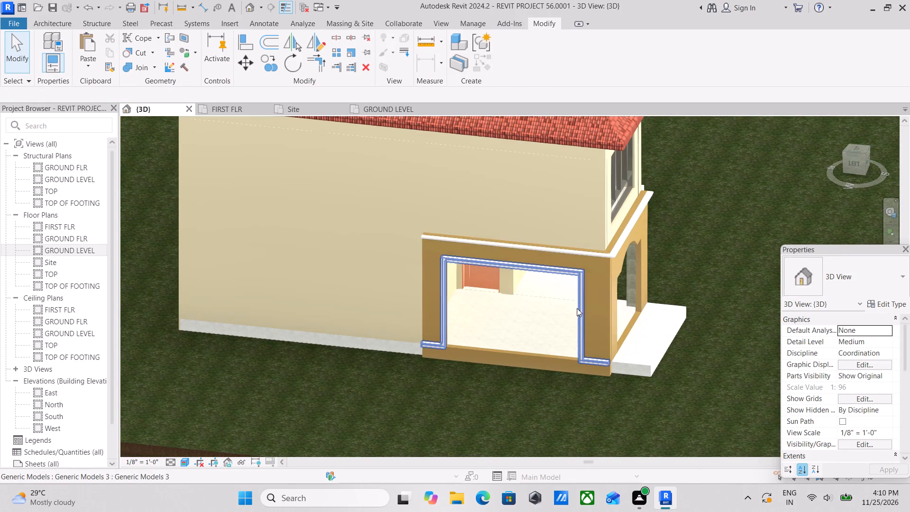
{"action": "scroll", "coordinate": [590, 302], "scroll_direction": "down", "scroll_amount": 1}
{"action": "middle_click_drag", "start_coordinate": [589, 305], "coordinate": [524, 288], "text": "shift"}
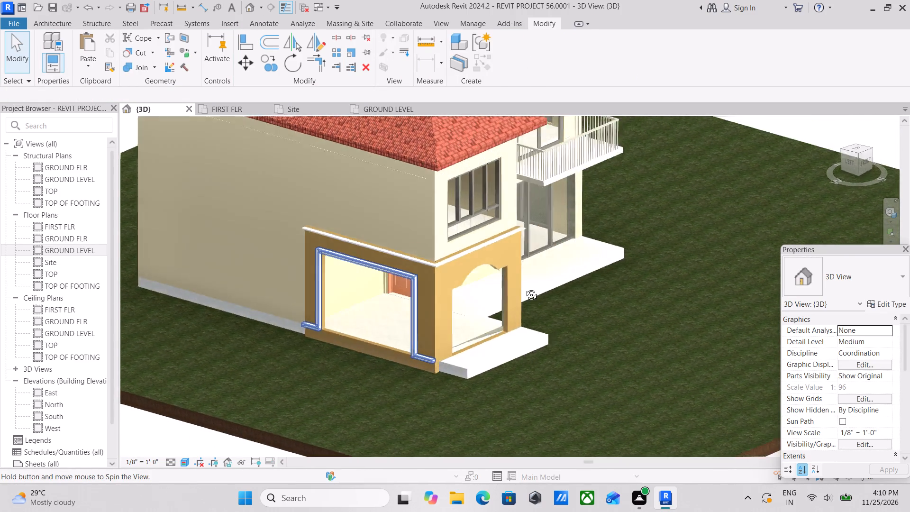
{"action": "middle_click_drag", "start_coordinate": [524, 288], "coordinate": [505, 288], "text": "shift"}
{"action": "middle_click_drag", "start_coordinate": [409, 296], "coordinate": [461, 268]}
{"action": "middle_click_drag", "start_coordinate": [421, 288], "coordinate": [393, 280], "text": "shift"}
{"action": "middle_click_drag", "start_coordinate": [393, 280], "coordinate": [642, 373]}
{"action": "middle_click_drag", "start_coordinate": [642, 373], "coordinate": [633, 319], "text": "shift"}
{"action": "middle_click_drag", "start_coordinate": [632, 320], "coordinate": [646, 333]}
{"action": "scroll", "coordinate": [646, 333], "scroll_direction": "up", "scroll_amount": 1}
{"action": "middle_click_drag", "start_coordinate": [646, 333], "coordinate": [644, 365]}
{"action": "middle_click_drag", "start_coordinate": [629, 341], "coordinate": [596, 366]}
{"action": "middle_click_drag", "start_coordinate": [588, 367], "coordinate": [562, 380]}
{"action": "scroll", "coordinate": [552, 375], "scroll_direction": "down", "scroll_amount": 2}
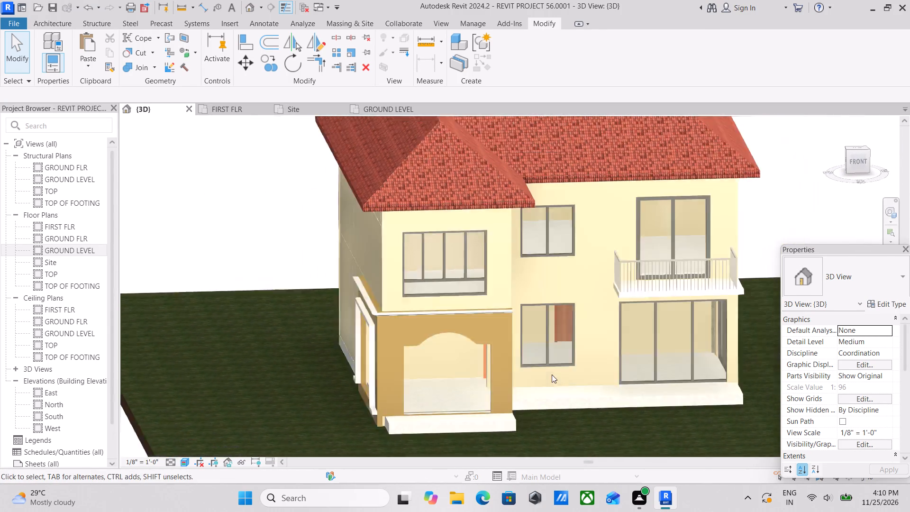
{"action": "scroll", "coordinate": [552, 375], "scroll_direction": "down", "scroll_amount": 1}
{"action": "middle_click_drag", "start_coordinate": [550, 375], "coordinate": [623, 315]}
{"action": "scroll", "coordinate": [624, 317], "scroll_direction": "up", "scroll_amount": 1, "text": "shift"}
{"action": "scroll", "coordinate": [582, 328], "scroll_direction": "up", "scroll_amount": 7}
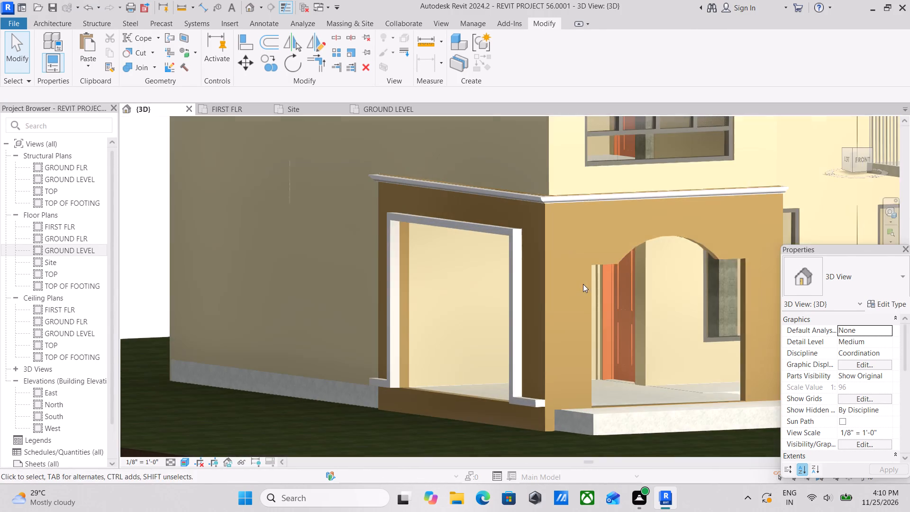
Reduce how far the side trim projects from the porch wall by pulling its outer face inward toward the wall.
{"action": "scroll", "coordinate": [540, 303], "scroll_direction": "up", "scroll_amount": 3}
{"action": "scroll", "coordinate": [572, 291], "scroll_direction": "down", "scroll_amount": 2}
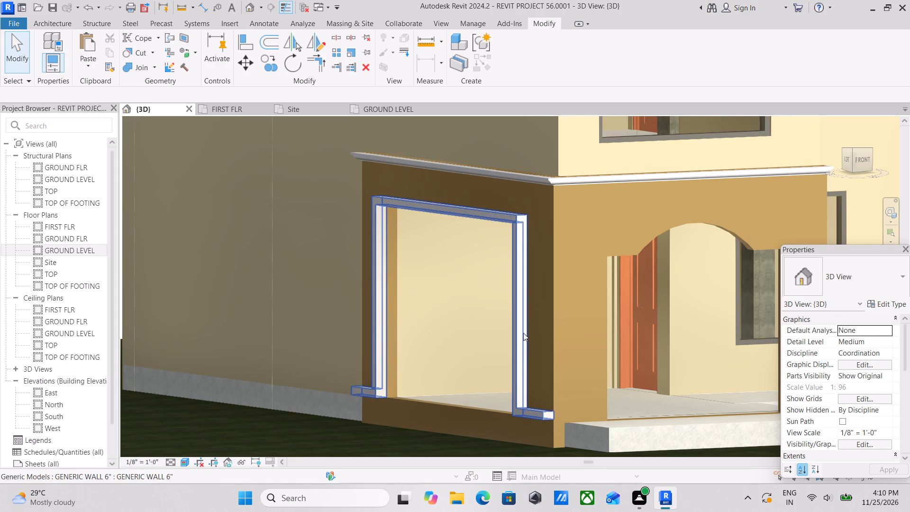
{"action": "left_click", "coordinate": [523, 333]}
{"action": "middle_click_drag", "start_coordinate": [642, 309], "coordinate": [571, 321], "text": "shift"}
{"action": "middle_click_drag", "start_coordinate": [572, 321], "coordinate": [598, 313], "text": "shift"}
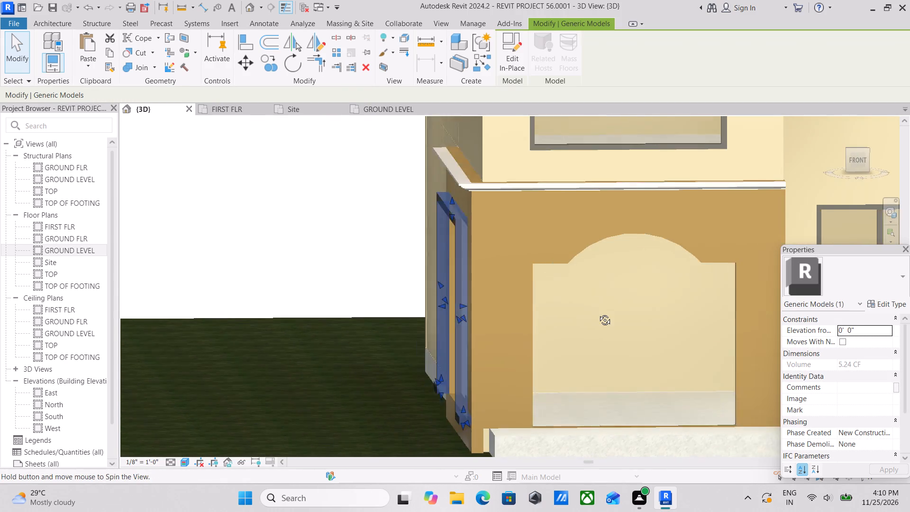
{"action": "middle_click_drag", "start_coordinate": [598, 313], "coordinate": [598, 313], "text": "shift"}
{"action": "middle_click_drag", "start_coordinate": [488, 292], "coordinate": [479, 262], "text": "shift"}
{"action": "middle_click_drag", "start_coordinate": [479, 263], "coordinate": [482, 279], "text": "shift"}
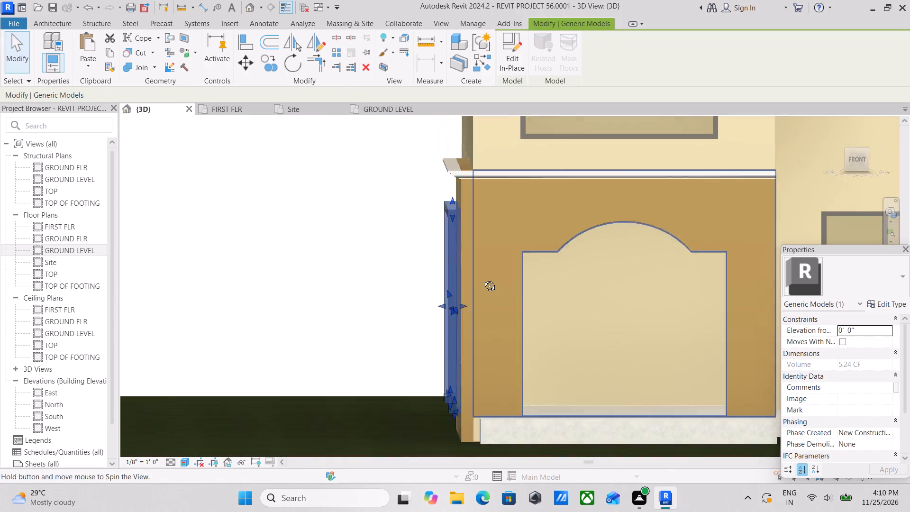
{"action": "middle_click_drag", "start_coordinate": [482, 279], "coordinate": [480, 277], "text": "shift"}
{"action": "left_click_drag", "start_coordinate": [443, 305], "coordinate": [450, 304]}
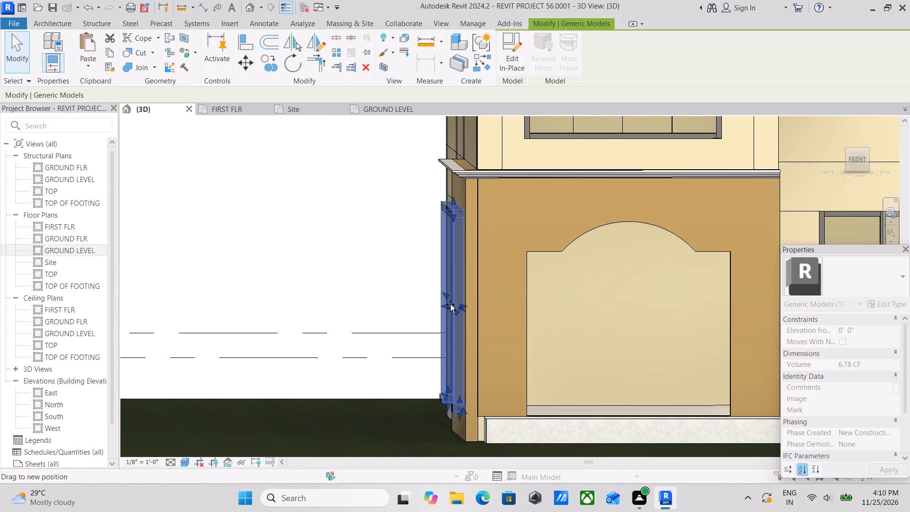
{"action": "left_click_drag", "start_coordinate": [450, 304], "coordinate": [454, 303]}
{"action": "key", "text": "Escape"}
Inspect the side trim's thickness against the porch wall and its lower end at the porch-front corner.
{"action": "scroll", "coordinate": [441, 282], "scroll_direction": "up", "scroll_amount": 2}
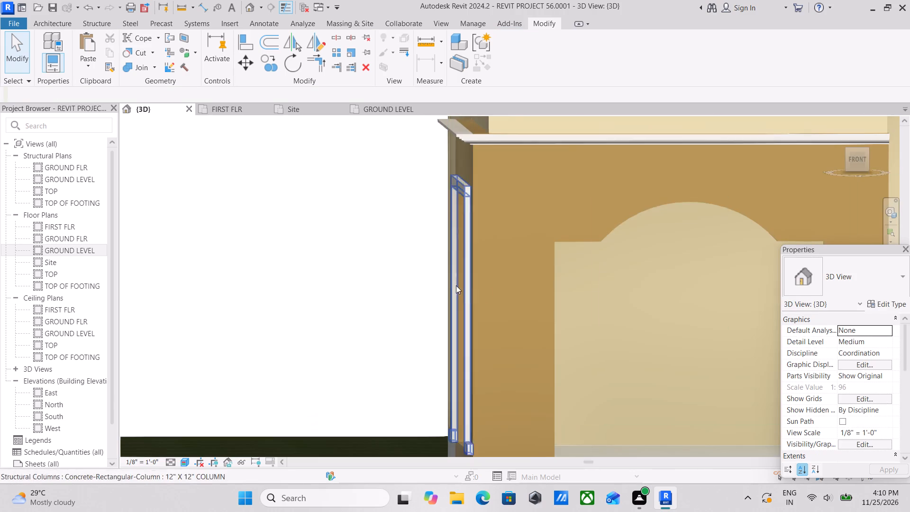
{"action": "scroll", "coordinate": [488, 290], "scroll_direction": "down", "scroll_amount": 2}
{"action": "scroll", "coordinate": [598, 317], "scroll_direction": "down", "scroll_amount": 1}
{"action": "middle_click_drag", "start_coordinate": [593, 313], "coordinate": [525, 269]}
{"action": "scroll", "coordinate": [501, 269], "scroll_direction": "down", "scroll_amount": 3}
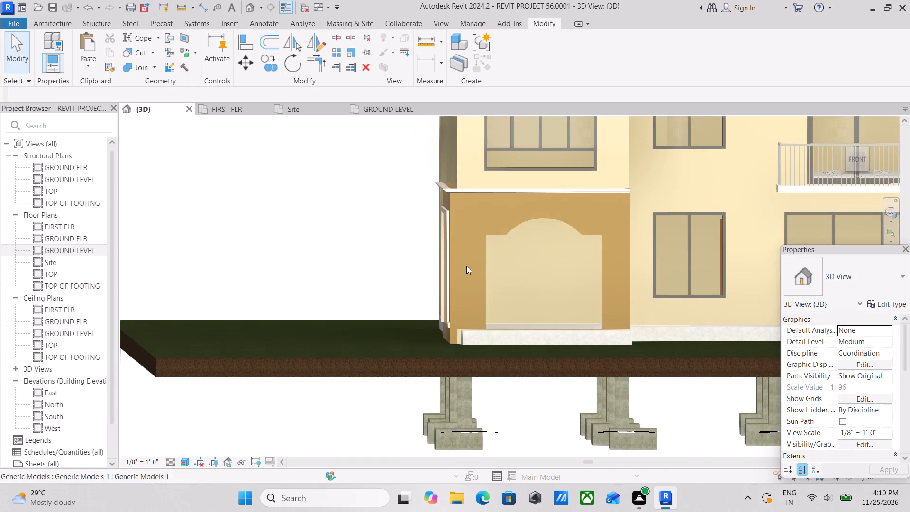
{"action": "middle_click_drag", "start_coordinate": [450, 251], "coordinate": [510, 337], "text": "shift"}
{"action": "middle_click_drag", "start_coordinate": [547, 332], "coordinate": [595, 349], "text": "shift"}
{"action": "scroll", "coordinate": [577, 356], "scroll_direction": "up", "scroll_amount": 1}
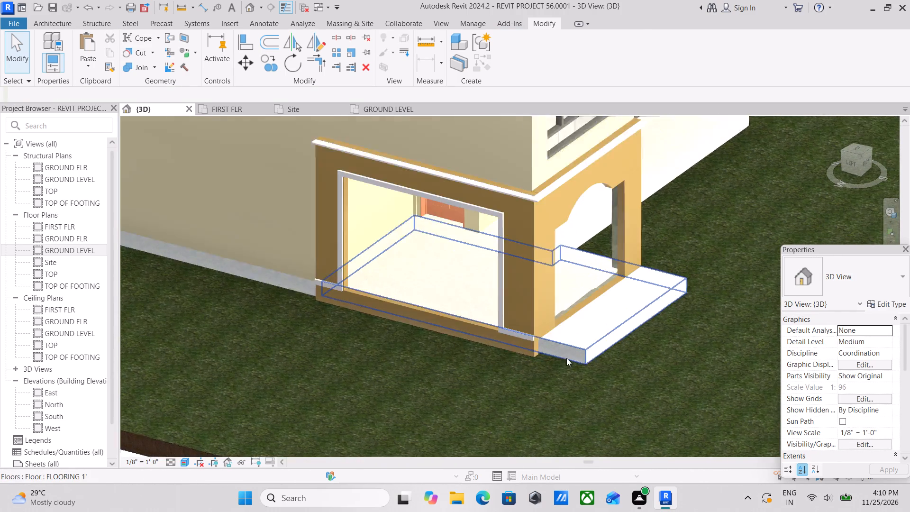
{"action": "scroll", "coordinate": [566, 358], "scroll_direction": "up", "scroll_amount": 9}
{"action": "scroll", "coordinate": [573, 311], "scroll_direction": "up", "scroll_amount": 4}
{"action": "scroll", "coordinate": [311, 425], "scroll_direction": "up", "scroll_amount": 3}
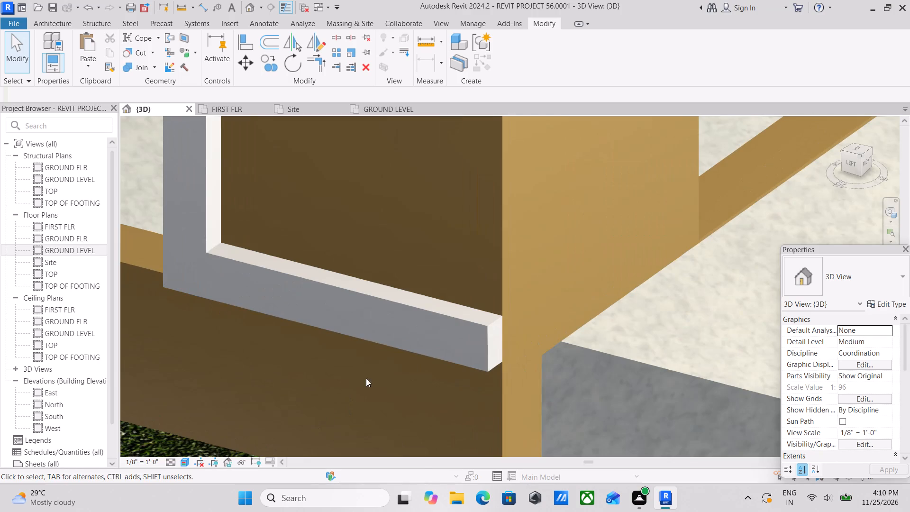
{"action": "middle_click_drag", "start_coordinate": [511, 279], "coordinate": [460, 294]}
{"action": "scroll", "coordinate": [455, 297], "scroll_direction": "down", "scroll_amount": 3}
{"action": "scroll", "coordinate": [557, 298], "scroll_direction": "down", "scroll_amount": 5}
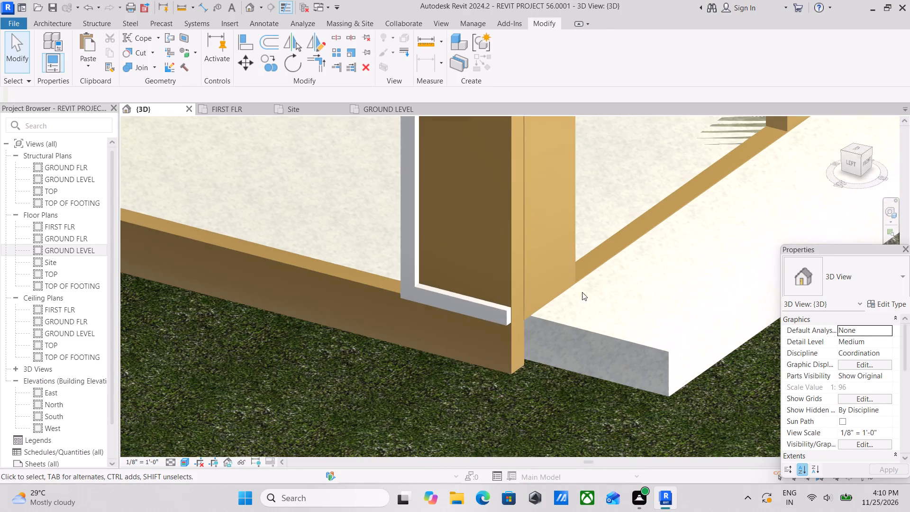
Create a new in-place component in the Generic Models category for the arched porch front, accepting the default name.
{"action": "middle_click_drag", "start_coordinate": [596, 285], "coordinate": [498, 306], "text": "shift"}
{"action": "scroll", "coordinate": [499, 299], "scroll_direction": "down", "scroll_amount": 4}
{"action": "middle_click_drag", "start_coordinate": [499, 299], "coordinate": [455, 311], "text": "shift"}
{"action": "middle_click_drag", "start_coordinate": [423, 331], "coordinate": [441, 322]}
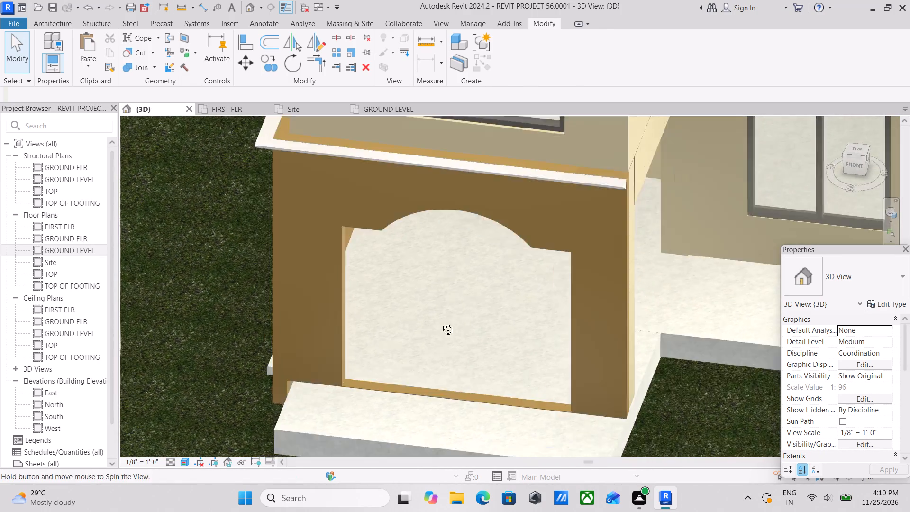
{"action": "middle_click_drag", "start_coordinate": [441, 322], "coordinate": [442, 322]}
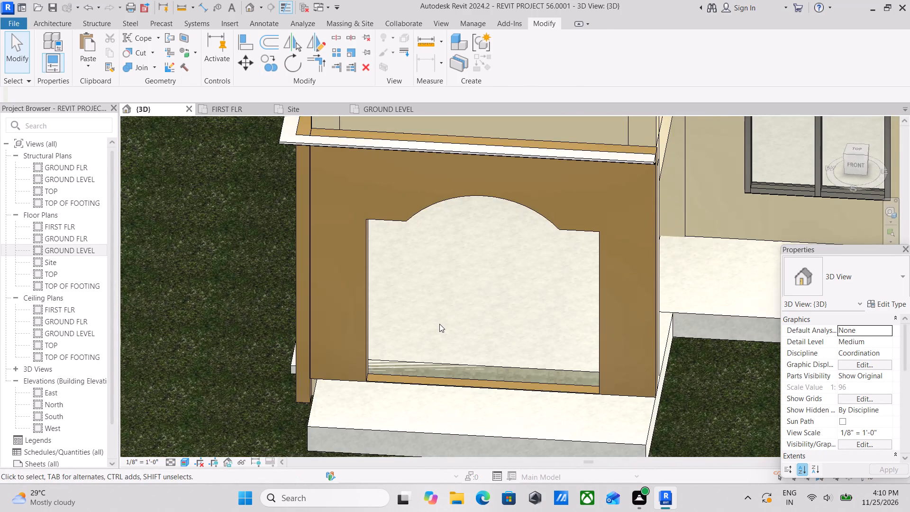
{"action": "scroll", "coordinate": [465, 234], "scroll_direction": "up", "scroll_amount": 2}
{"action": "middle_click_drag", "start_coordinate": [465, 234], "coordinate": [519, 325]}
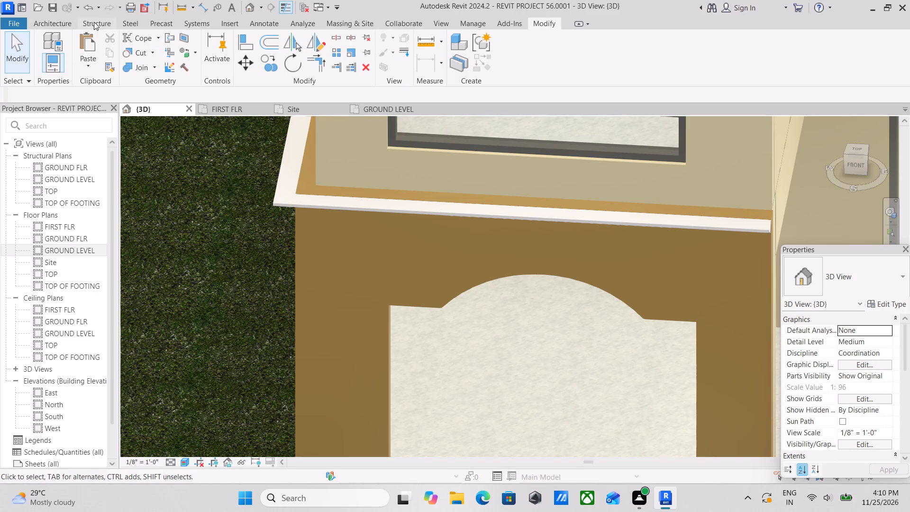
{"action": "left_click", "coordinate": [64, 19]}
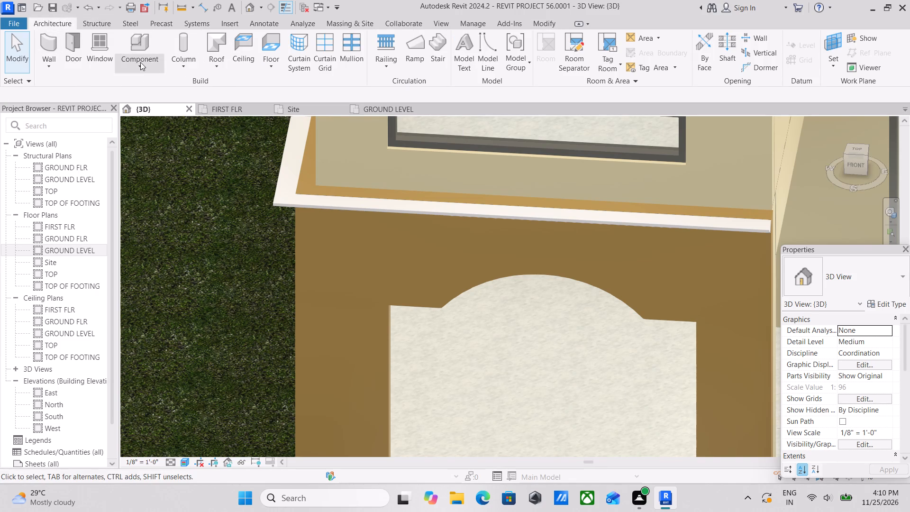
{"action": "left_click", "coordinate": [140, 62]}
{"action": "left_click", "coordinate": [139, 109]}
{"action": "scroll", "coordinate": [476, 260], "scroll_direction": "down", "scroll_amount": 4}
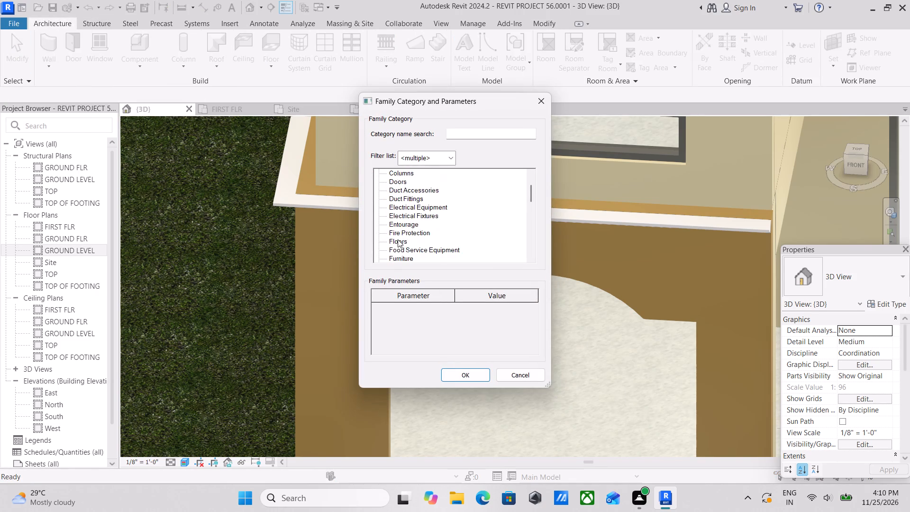
{"action": "scroll", "coordinate": [398, 239], "scroll_direction": "down", "scroll_amount": 7}
{"action": "left_click", "coordinate": [422, 215]}
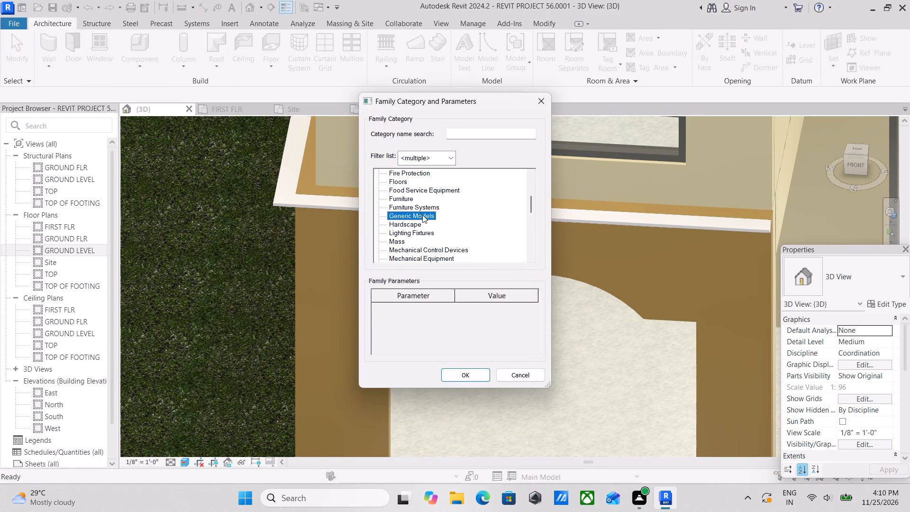
{"action": "left_click", "coordinate": [474, 374]}
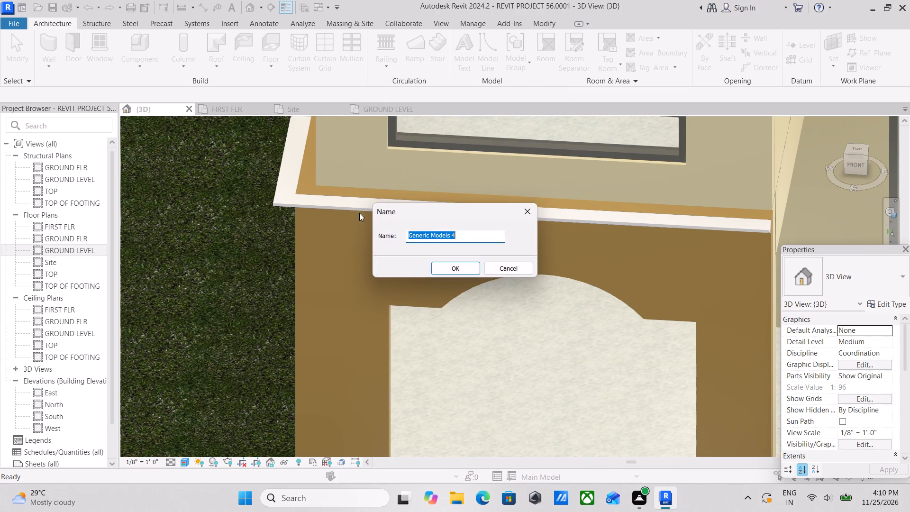
{"action": "left_click", "coordinate": [453, 265]}
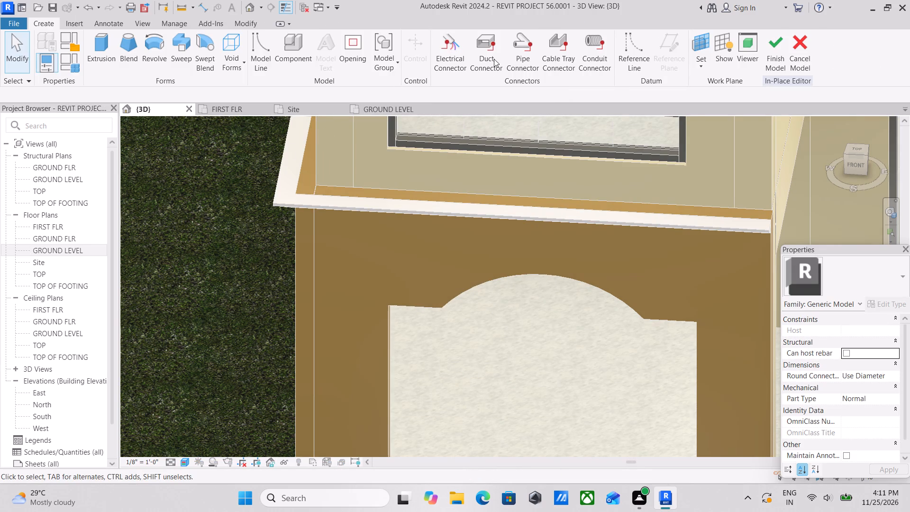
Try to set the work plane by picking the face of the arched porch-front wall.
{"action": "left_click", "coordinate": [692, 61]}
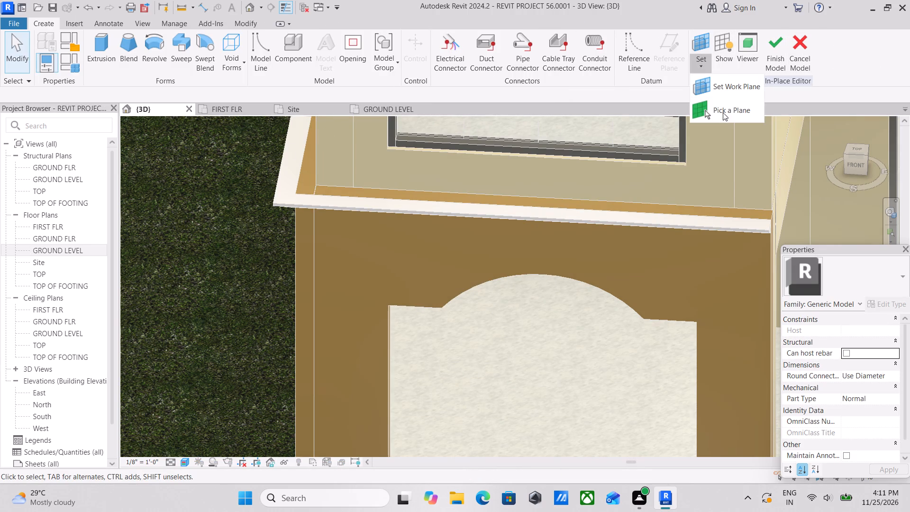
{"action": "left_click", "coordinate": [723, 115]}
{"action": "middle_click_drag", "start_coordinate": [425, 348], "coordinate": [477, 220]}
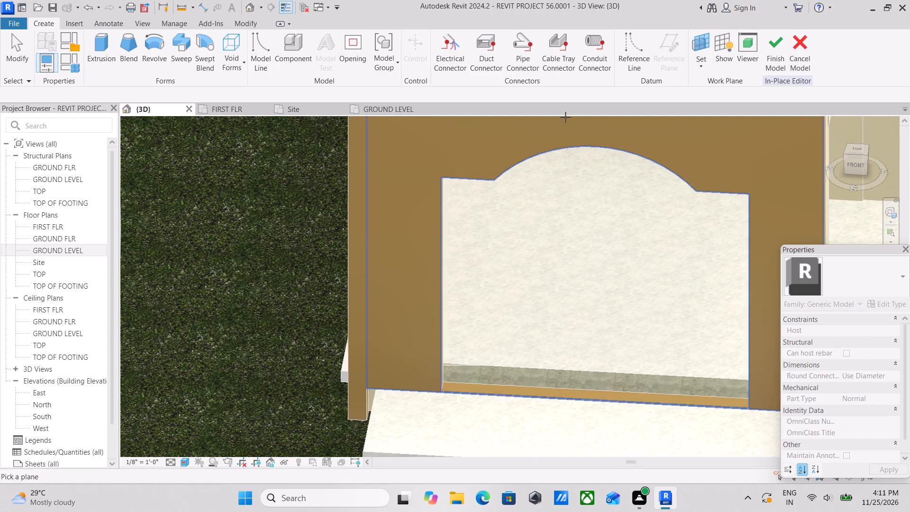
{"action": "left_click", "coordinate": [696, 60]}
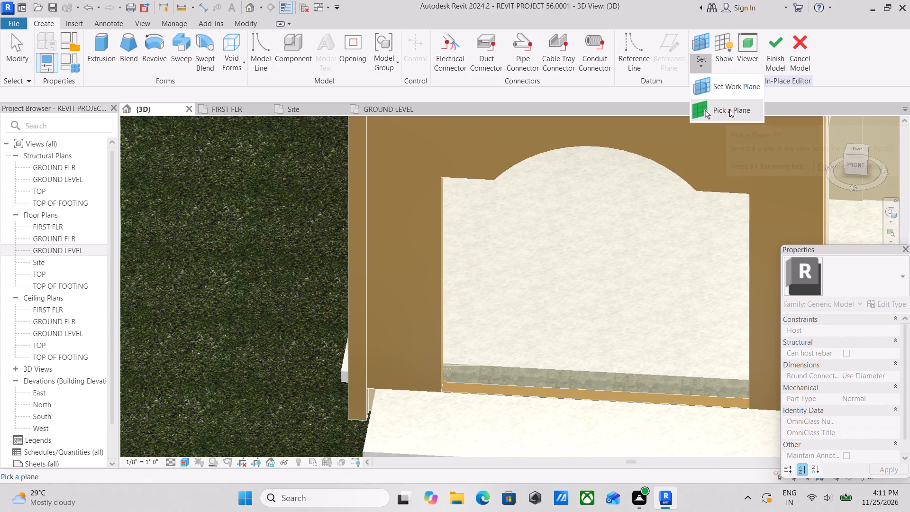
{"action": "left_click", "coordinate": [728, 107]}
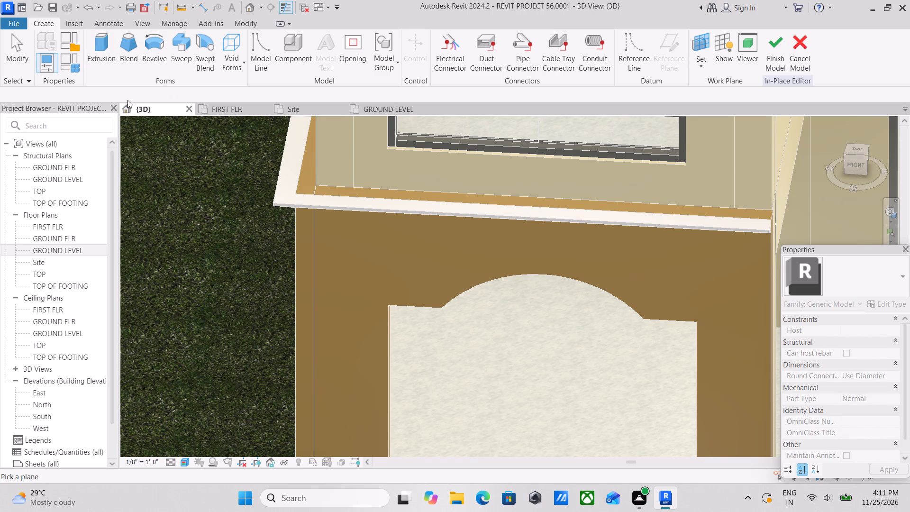
Start an extrusion and use Pick Lines on the arched opening's vertical side edge and the short upper edge beside the arch.
{"action": "left_click", "coordinate": [94, 43]}
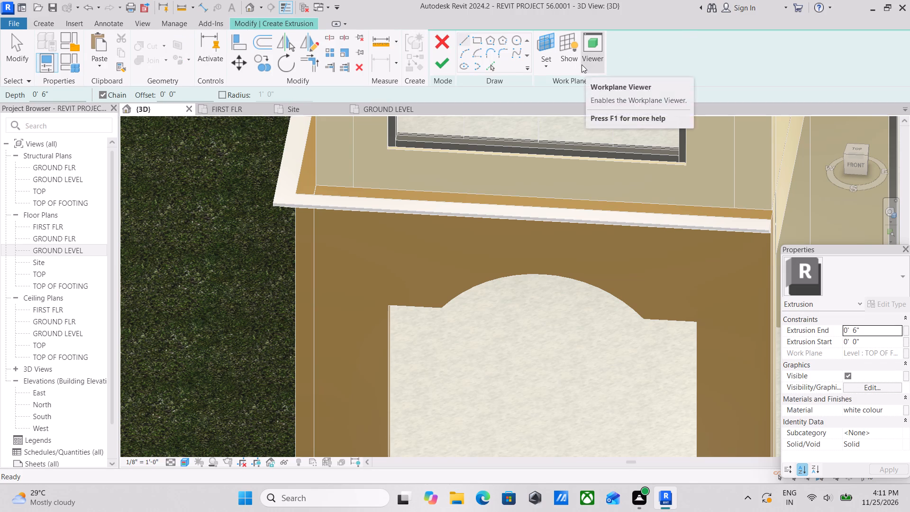
{"action": "left_click", "coordinate": [490, 64]}
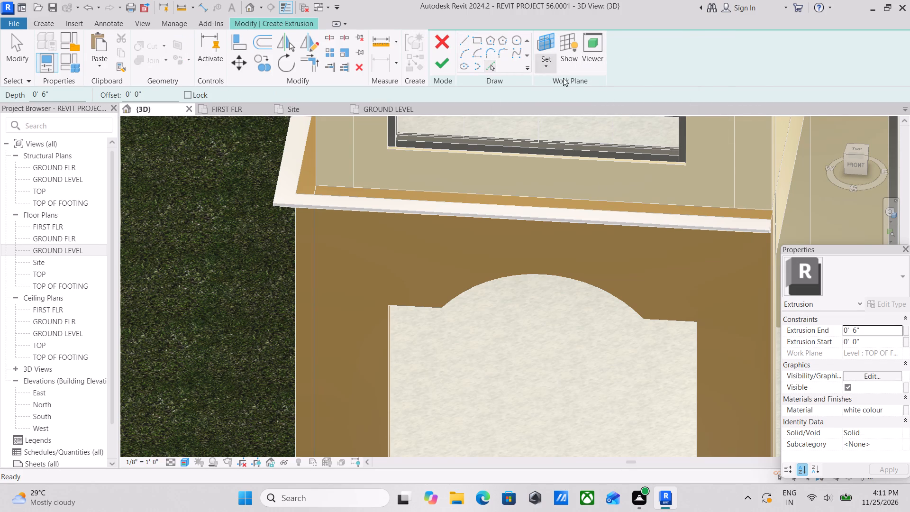
{"action": "middle_click_drag", "start_coordinate": [440, 242], "coordinate": [483, 102]}
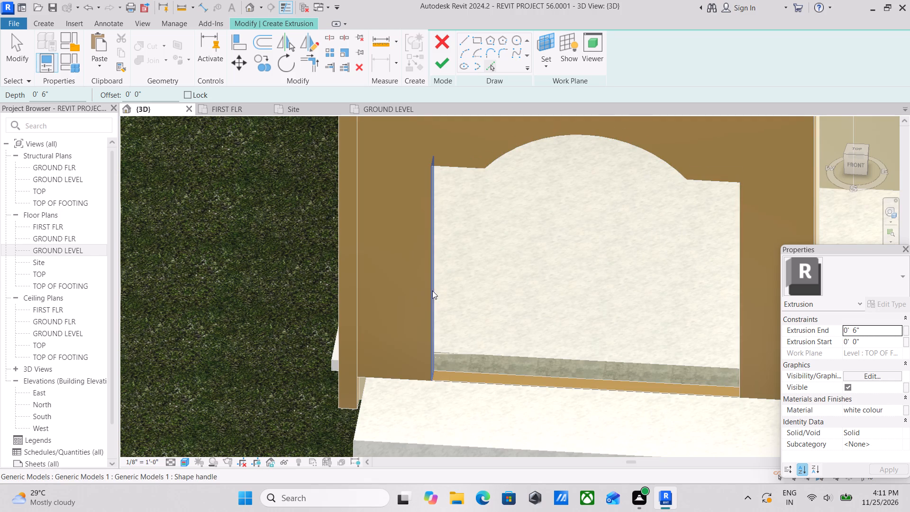
{"action": "scroll", "coordinate": [433, 223], "scroll_direction": "up", "scroll_amount": 9}
{"action": "middle_click_drag", "start_coordinate": [450, 330], "coordinate": [501, 244]}
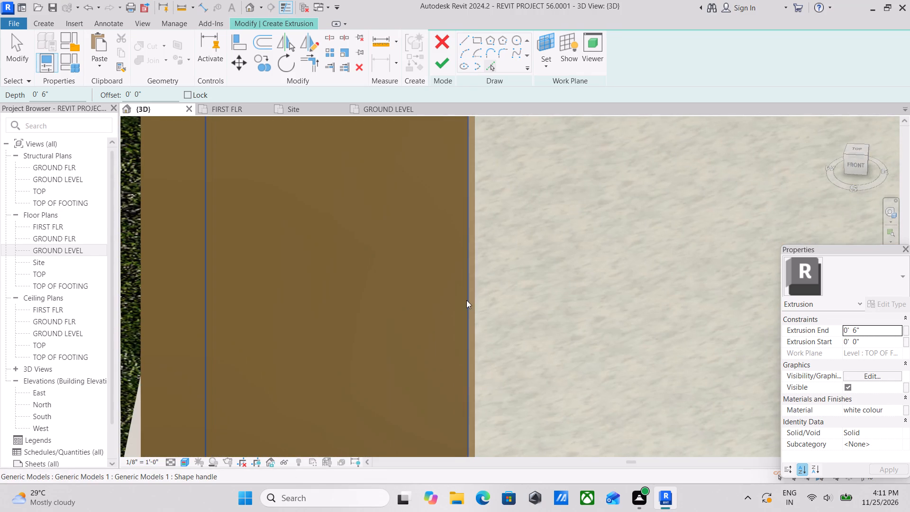
{"action": "left_click", "coordinate": [467, 303]}
{"action": "scroll", "coordinate": [471, 302], "scroll_direction": "down", "scroll_amount": 6}
{"action": "middle_click_drag", "start_coordinate": [511, 273], "coordinate": [509, 395]}
{"action": "left_click", "coordinate": [502, 212]}
{"action": "scroll", "coordinate": [578, 219], "scroll_direction": "up", "scroll_amount": 1}
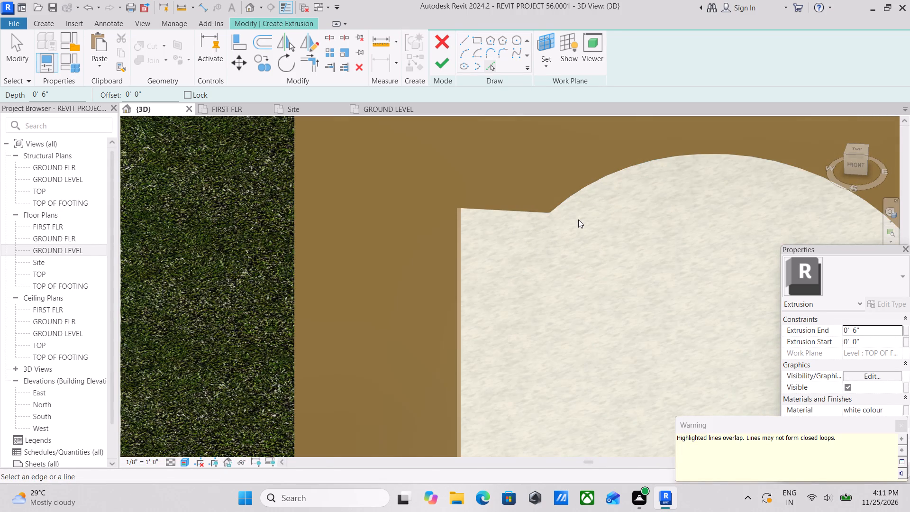
{"action": "scroll", "coordinate": [569, 273], "scroll_direction": "down", "scroll_amount": 1}
{"action": "middle_click_drag", "start_coordinate": [569, 273], "coordinate": [471, 286]}
{"action": "middle_click_drag", "start_coordinate": [555, 253], "coordinate": [428, 279]}
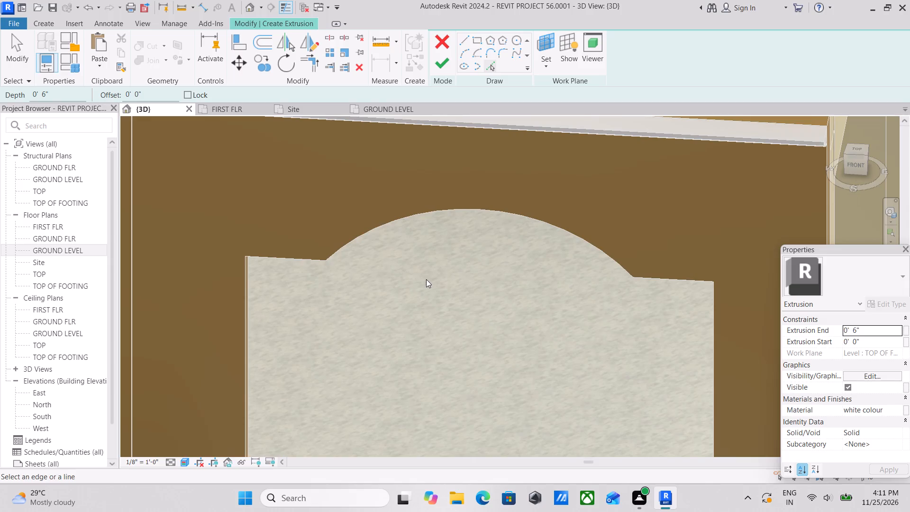
{"action": "scroll", "coordinate": [307, 251], "scroll_direction": "up", "scroll_amount": 3}
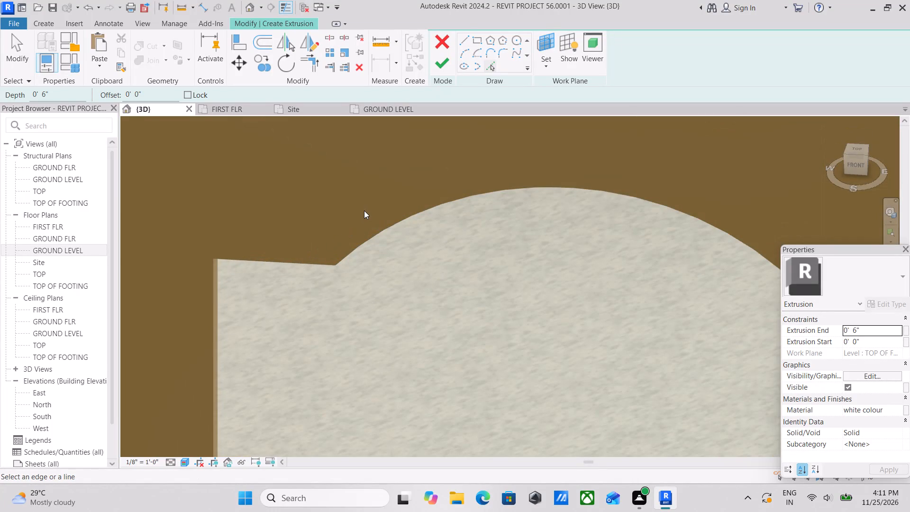
{"action": "key", "text": "Escape"}
{"action": "scroll", "coordinate": [364, 210], "scroll_direction": "down", "scroll_amount": 4}
{"action": "key", "text": "Escape"}
Switch the 3D view's visual style to Hidden Line with the arched porch front in view.
{"action": "scroll", "coordinate": [348, 359], "scroll_direction": "down", "scroll_amount": 3}
{"action": "middle_click_drag", "start_coordinate": [354, 352], "coordinate": [395, 306]}
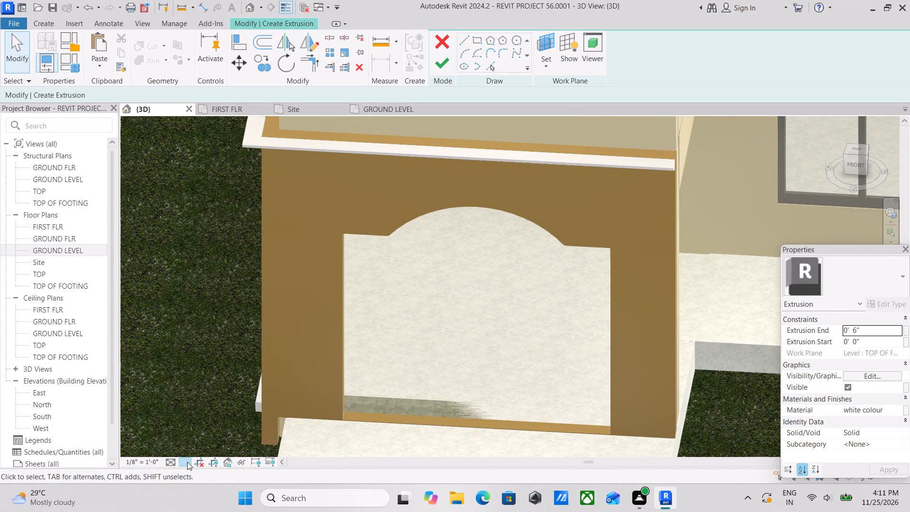
{"action": "left_click", "coordinate": [185, 461]}
{"action": "left_click", "coordinate": [209, 400]}
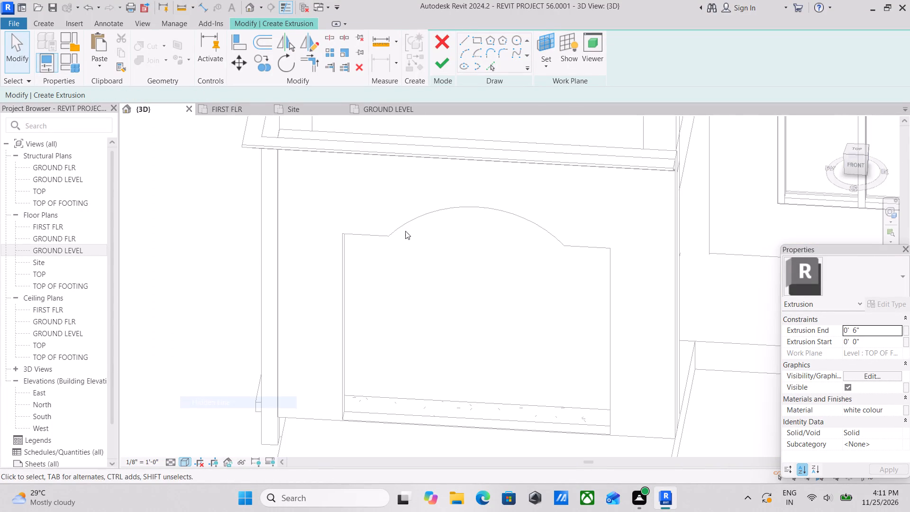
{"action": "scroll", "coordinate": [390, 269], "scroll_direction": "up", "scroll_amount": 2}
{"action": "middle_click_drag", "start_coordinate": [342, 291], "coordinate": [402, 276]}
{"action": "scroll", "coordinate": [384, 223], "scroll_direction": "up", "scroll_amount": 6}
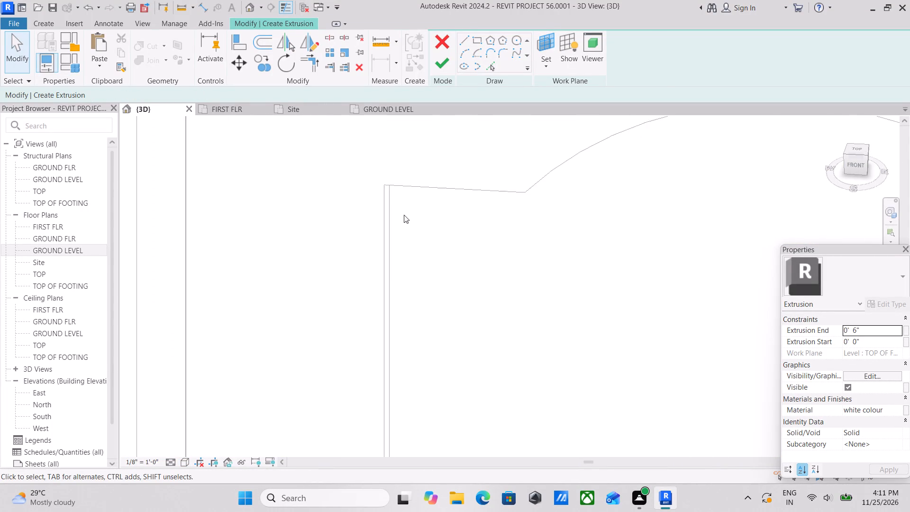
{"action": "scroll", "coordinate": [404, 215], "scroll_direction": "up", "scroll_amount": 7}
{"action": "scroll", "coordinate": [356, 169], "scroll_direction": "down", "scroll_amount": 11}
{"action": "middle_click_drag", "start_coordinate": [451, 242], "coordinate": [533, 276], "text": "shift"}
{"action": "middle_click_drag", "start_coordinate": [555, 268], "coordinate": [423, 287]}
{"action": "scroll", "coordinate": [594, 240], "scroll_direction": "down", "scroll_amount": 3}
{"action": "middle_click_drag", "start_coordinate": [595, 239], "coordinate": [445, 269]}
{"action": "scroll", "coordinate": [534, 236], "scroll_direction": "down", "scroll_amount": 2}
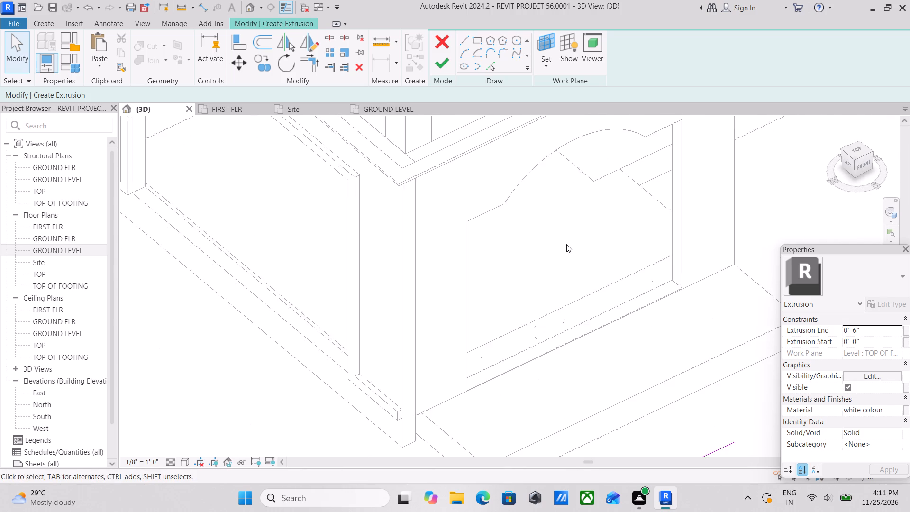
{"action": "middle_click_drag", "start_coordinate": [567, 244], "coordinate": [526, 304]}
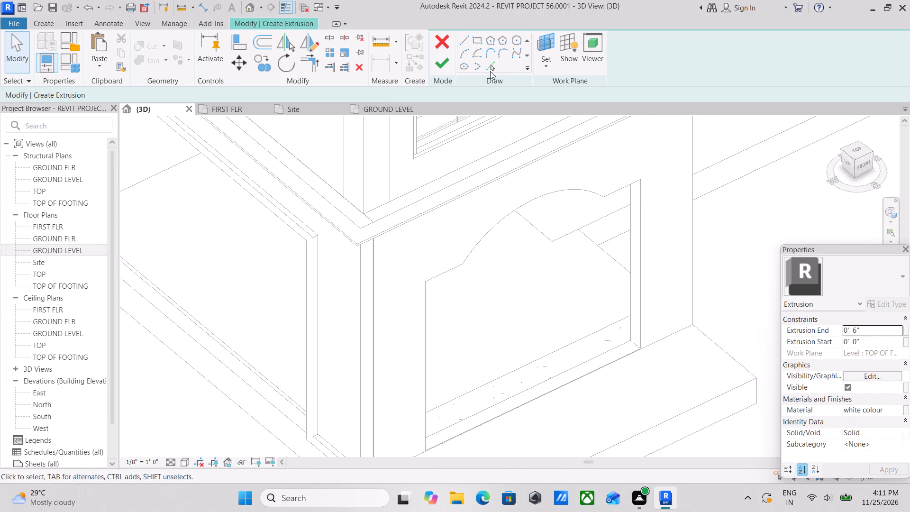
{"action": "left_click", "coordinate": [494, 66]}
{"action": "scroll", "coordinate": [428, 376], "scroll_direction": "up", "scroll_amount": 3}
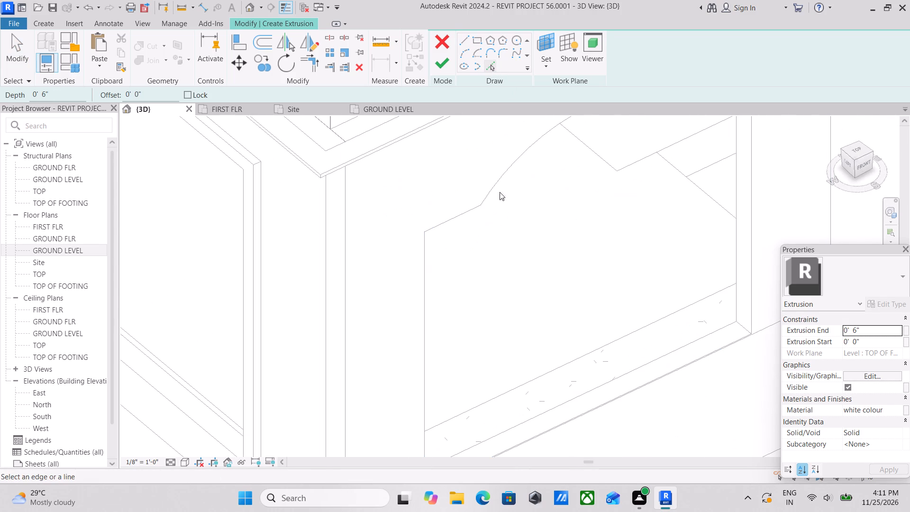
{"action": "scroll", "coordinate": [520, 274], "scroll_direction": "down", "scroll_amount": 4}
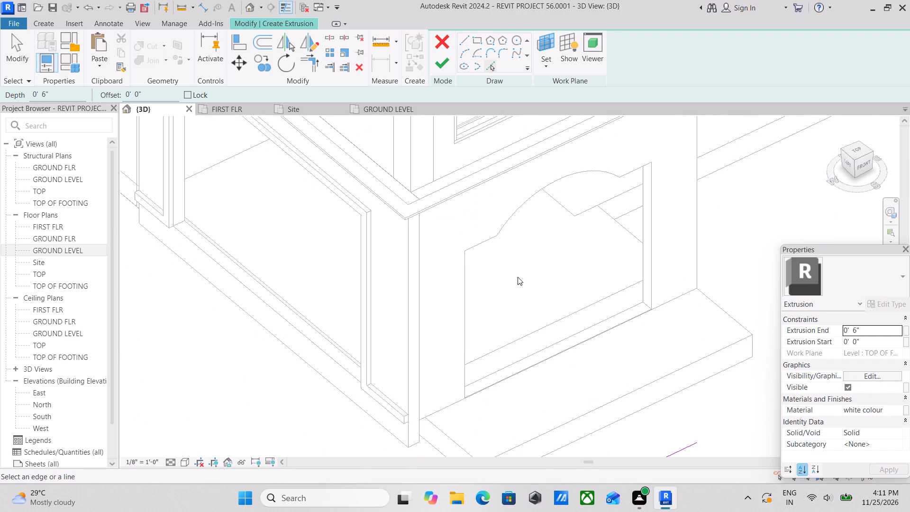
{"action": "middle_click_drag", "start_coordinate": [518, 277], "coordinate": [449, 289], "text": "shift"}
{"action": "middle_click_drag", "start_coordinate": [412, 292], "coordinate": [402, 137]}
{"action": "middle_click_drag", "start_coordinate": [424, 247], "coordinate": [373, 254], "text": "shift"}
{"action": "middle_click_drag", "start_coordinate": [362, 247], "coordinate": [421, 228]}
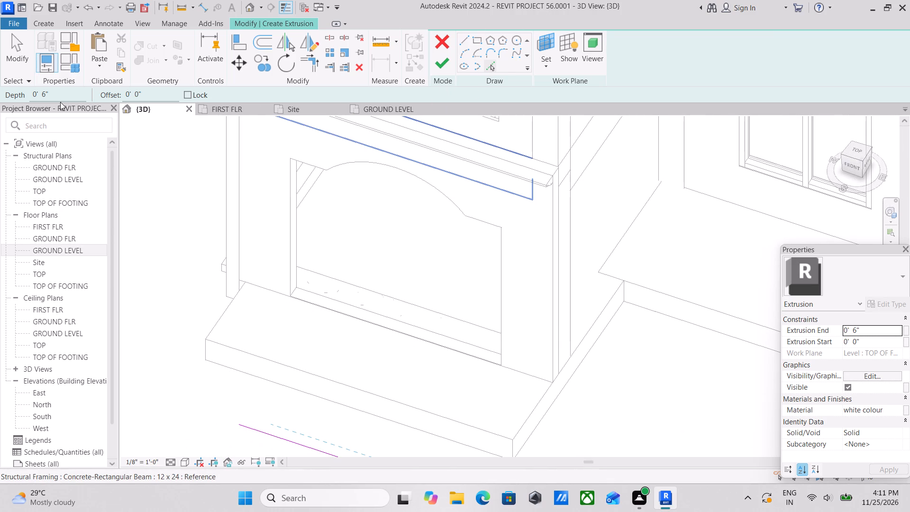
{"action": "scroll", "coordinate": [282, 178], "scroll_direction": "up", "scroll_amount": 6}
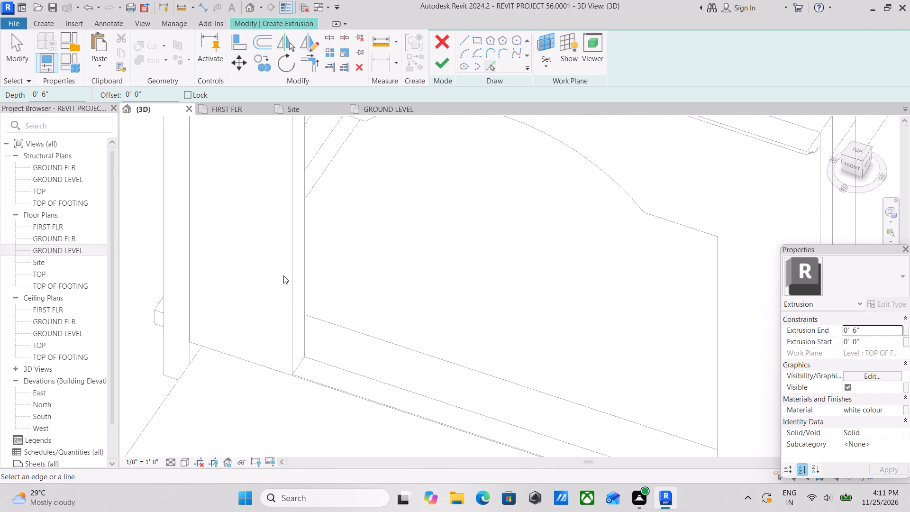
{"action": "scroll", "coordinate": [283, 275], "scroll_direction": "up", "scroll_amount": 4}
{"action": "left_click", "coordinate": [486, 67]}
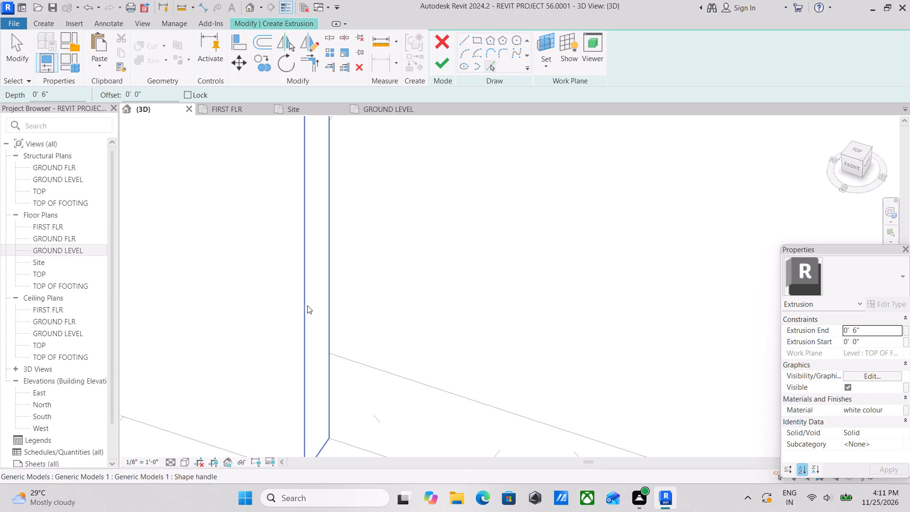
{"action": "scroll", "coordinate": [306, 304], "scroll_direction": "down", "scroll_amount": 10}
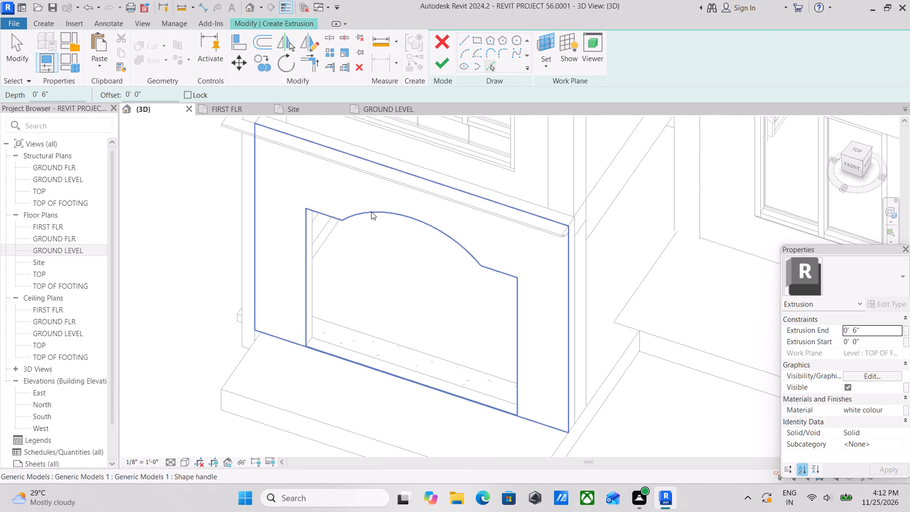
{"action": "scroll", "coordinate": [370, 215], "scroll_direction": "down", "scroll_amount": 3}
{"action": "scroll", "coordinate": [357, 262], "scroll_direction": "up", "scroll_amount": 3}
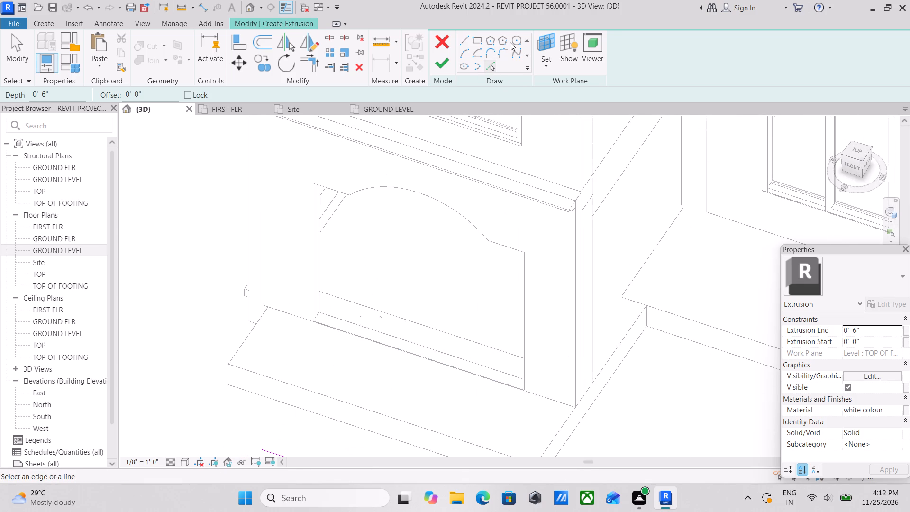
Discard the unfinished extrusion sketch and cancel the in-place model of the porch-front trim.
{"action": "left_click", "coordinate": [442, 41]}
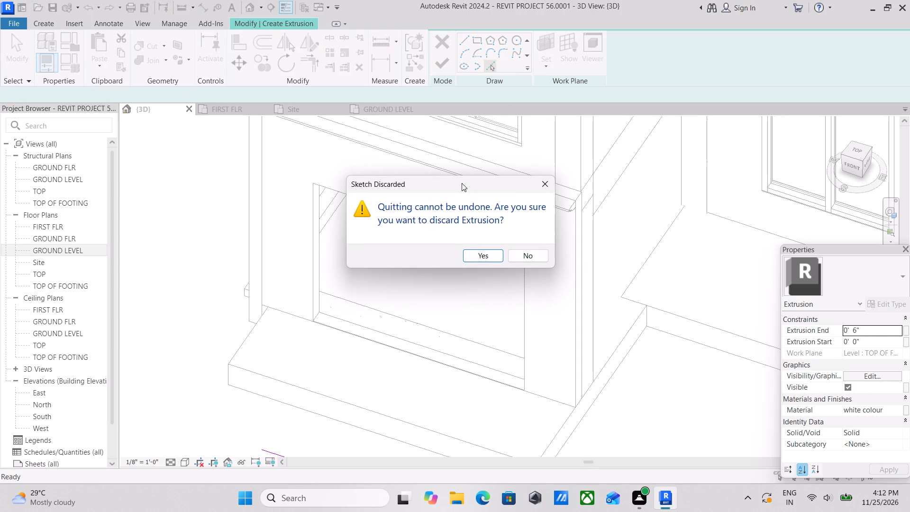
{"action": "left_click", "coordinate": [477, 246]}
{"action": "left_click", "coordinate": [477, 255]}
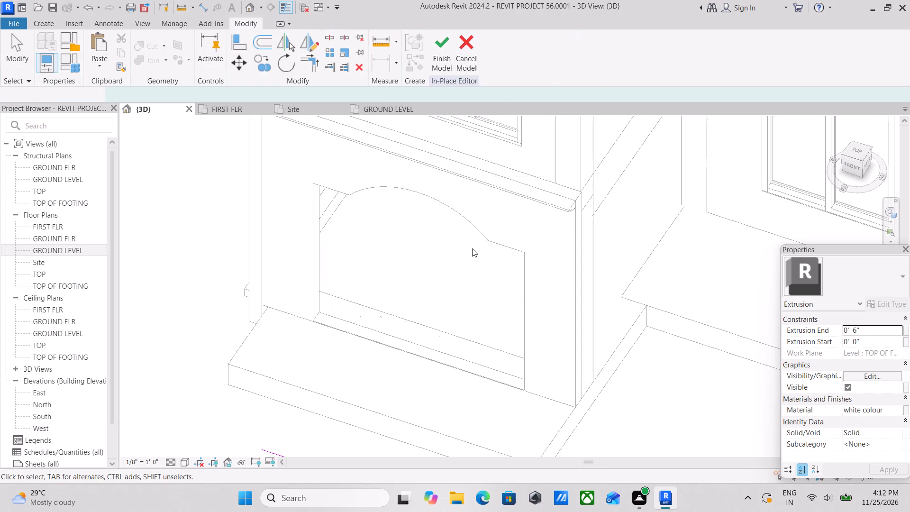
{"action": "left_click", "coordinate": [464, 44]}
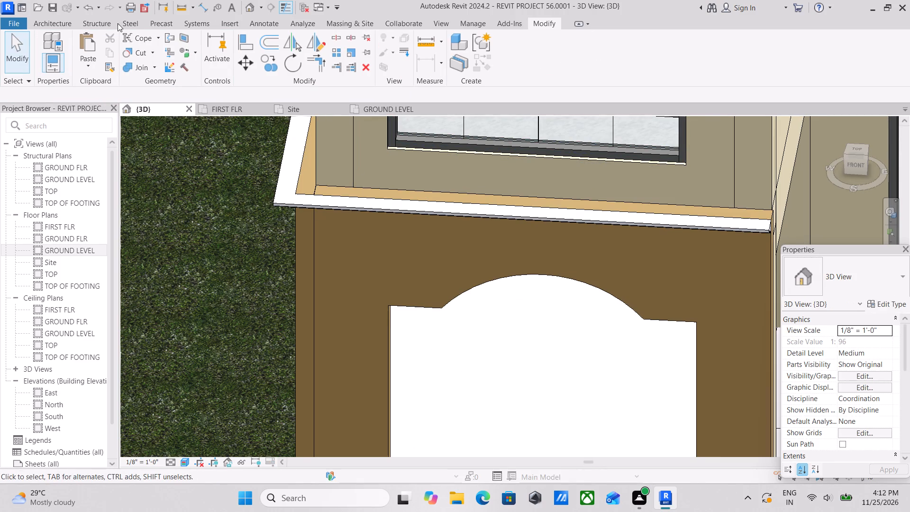
Create a new in-place component in the Generic Models category for the arched porch-front trim, accepting the default name.
{"action": "left_click", "coordinate": [63, 18]}
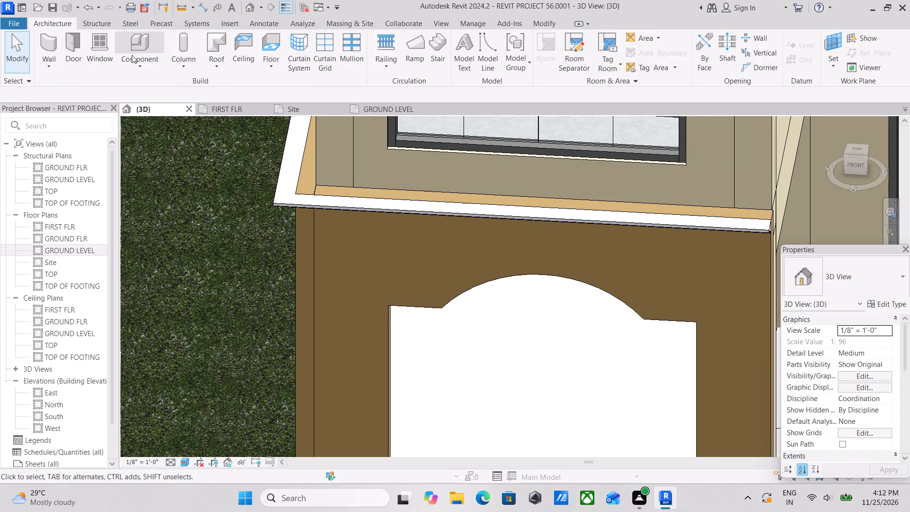
{"action": "left_click", "coordinate": [143, 60]}
{"action": "left_click", "coordinate": [149, 119]}
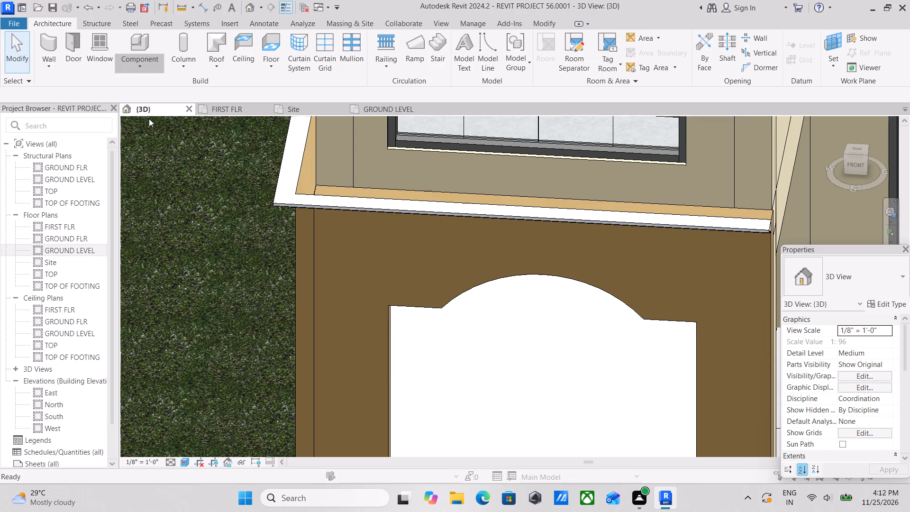
{"action": "scroll", "coordinate": [418, 237], "scroll_direction": "down", "scroll_amount": 11}
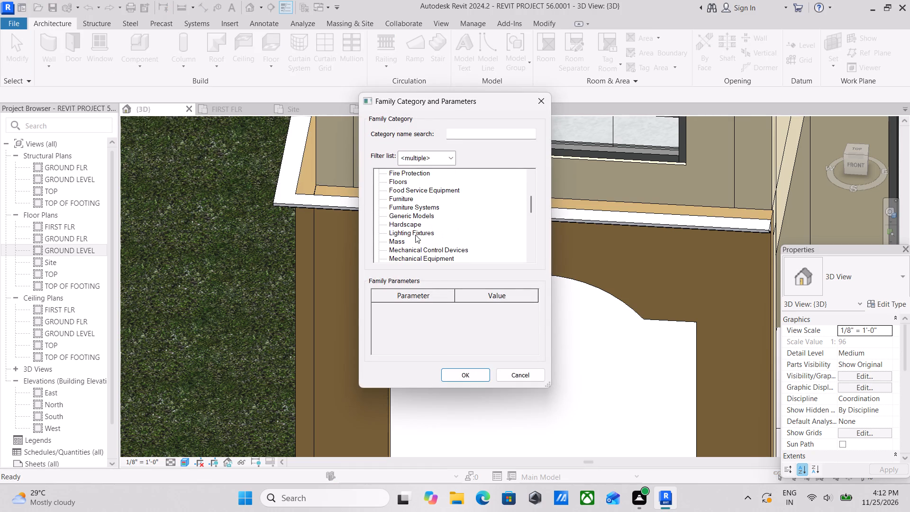
{"action": "left_click", "coordinate": [433, 215]}
{"action": "left_click", "coordinate": [453, 371]}
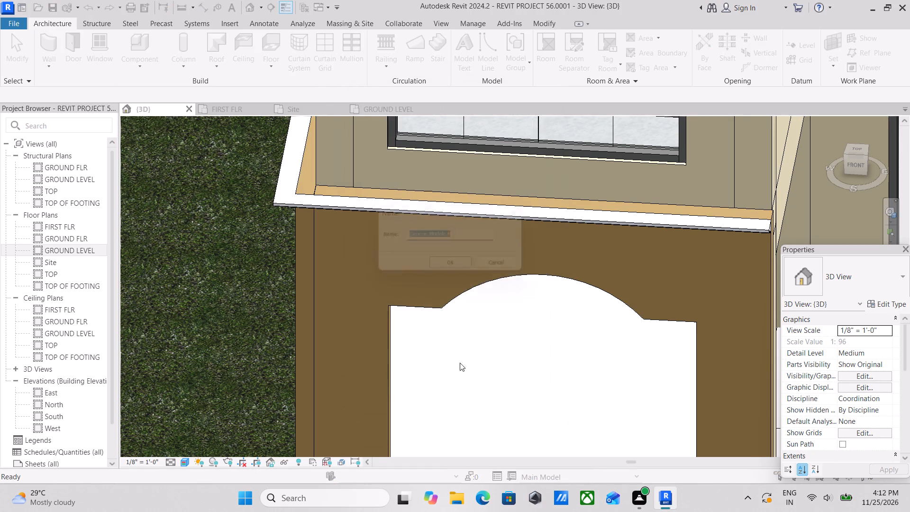
{"action": "left_click", "coordinate": [453, 263]}
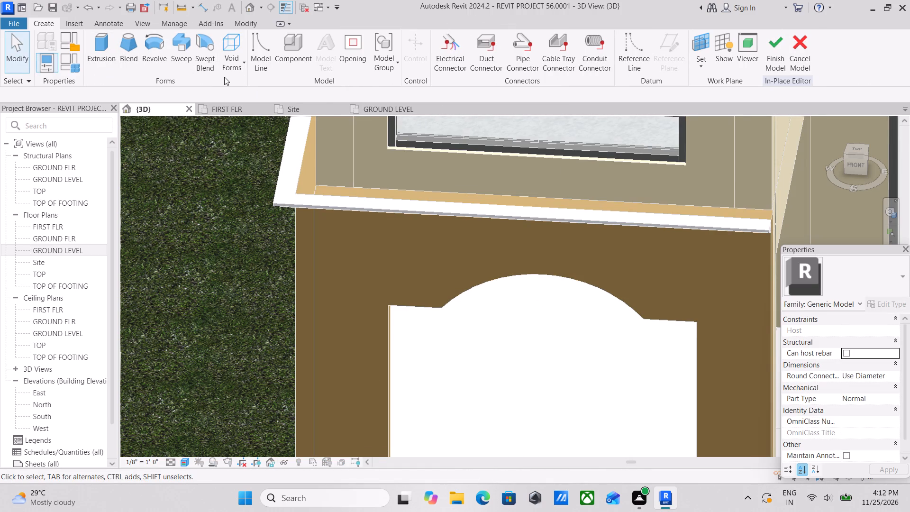
Start an extrusion for the porch-front trim and switch the 3D view's visual style to Hidden Line.
{"action": "left_click", "coordinate": [100, 39]}
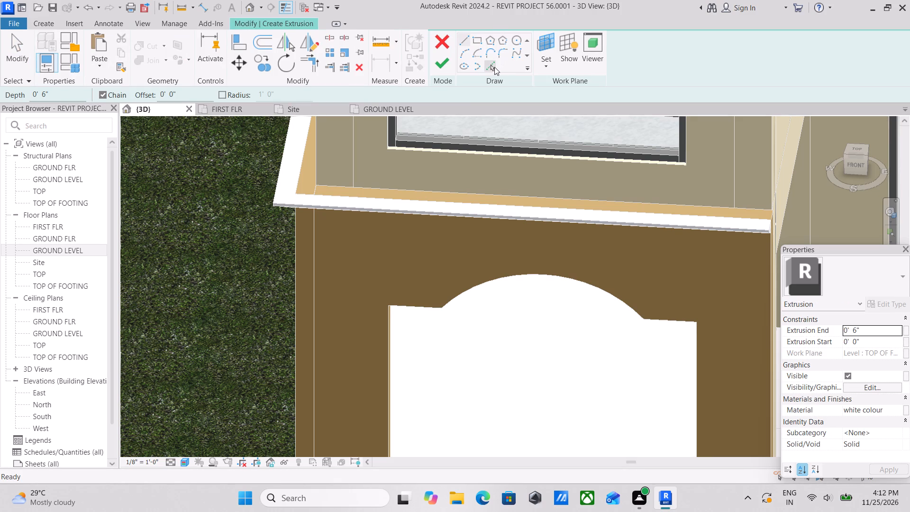
{"action": "left_click", "coordinate": [494, 67]}
{"action": "middle_click_drag", "start_coordinate": [428, 216], "coordinate": [493, 109]}
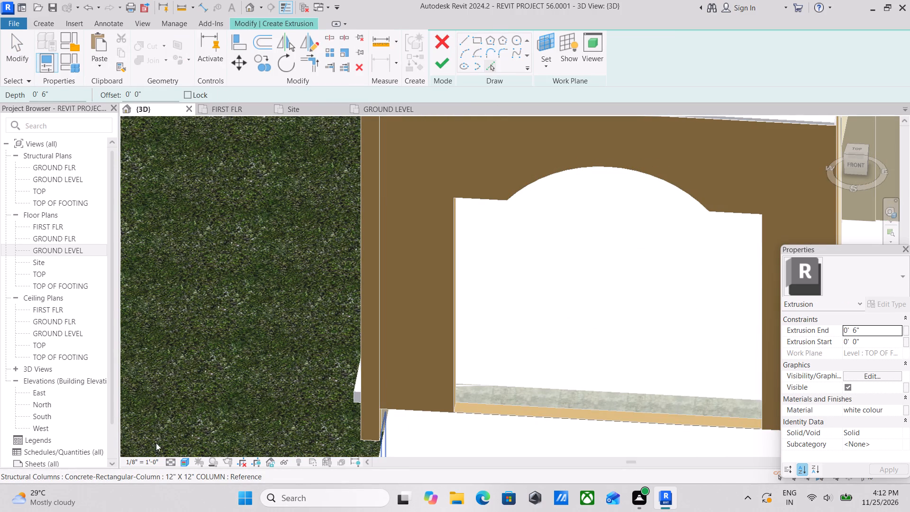
{"action": "left_click", "coordinate": [183, 460]}
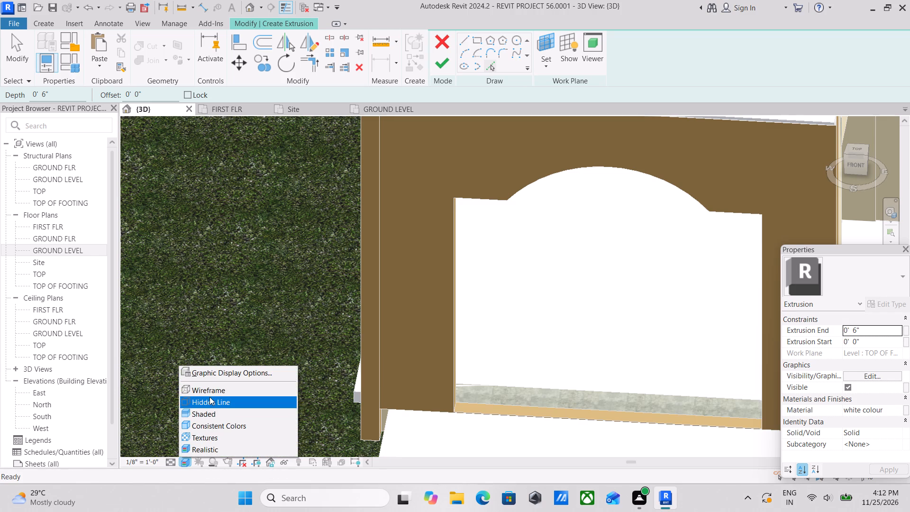
{"action": "left_click", "coordinate": [210, 402]}
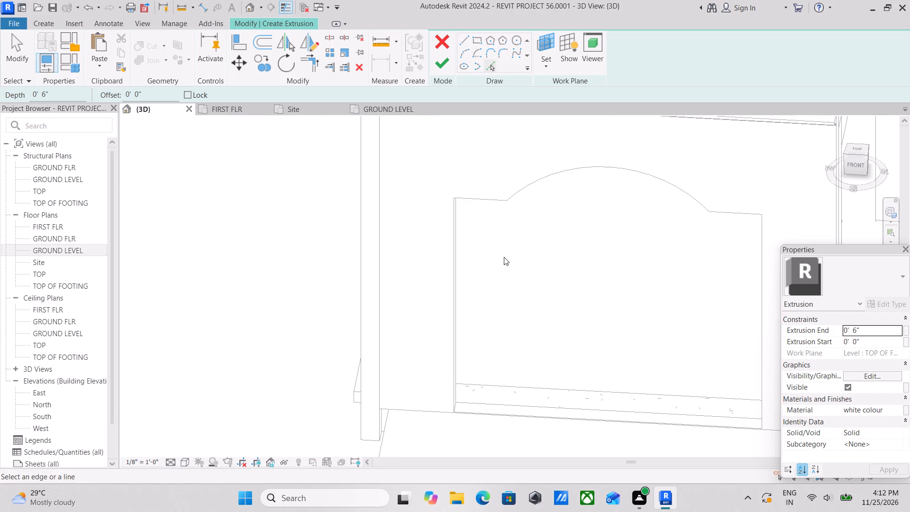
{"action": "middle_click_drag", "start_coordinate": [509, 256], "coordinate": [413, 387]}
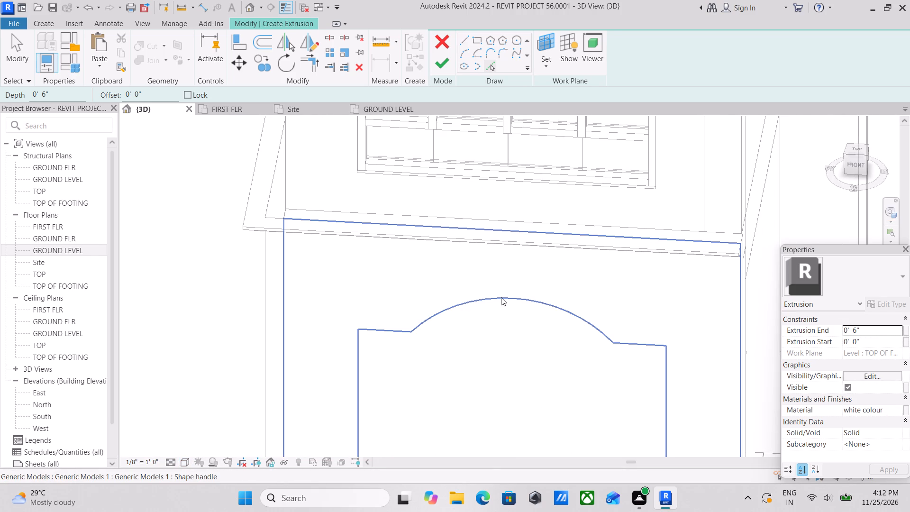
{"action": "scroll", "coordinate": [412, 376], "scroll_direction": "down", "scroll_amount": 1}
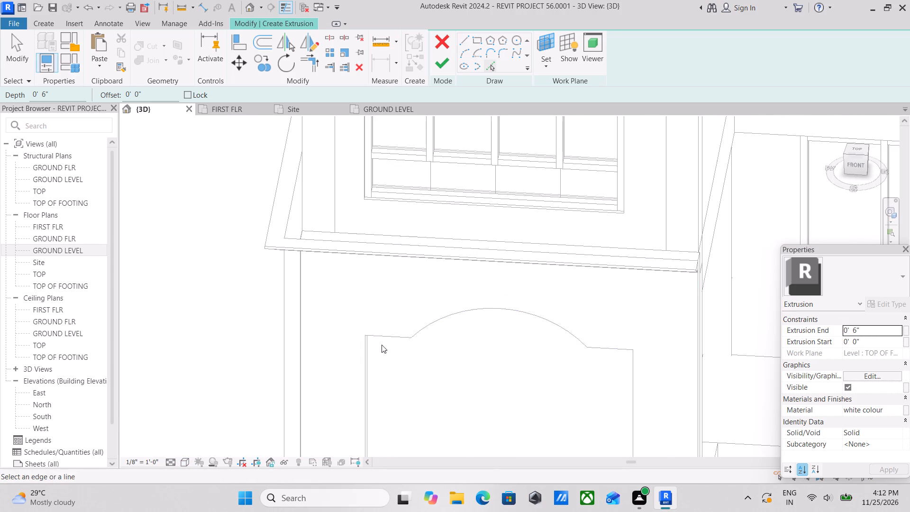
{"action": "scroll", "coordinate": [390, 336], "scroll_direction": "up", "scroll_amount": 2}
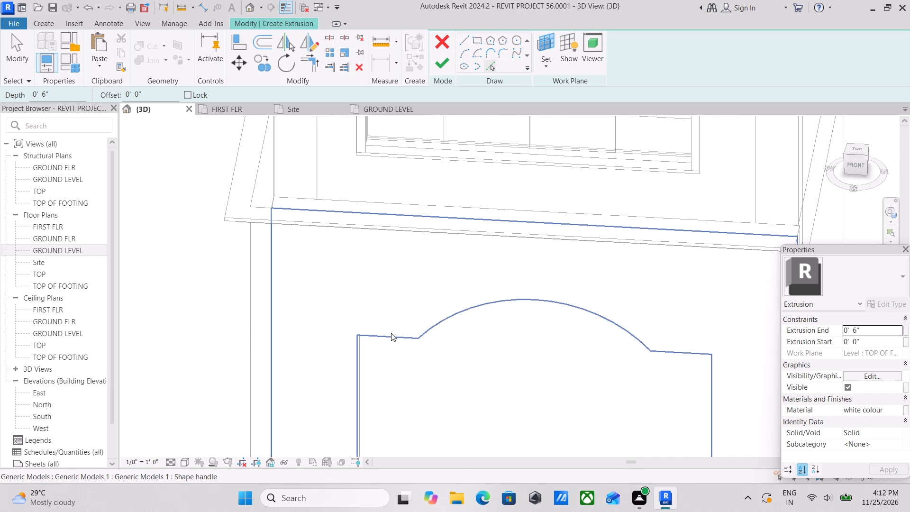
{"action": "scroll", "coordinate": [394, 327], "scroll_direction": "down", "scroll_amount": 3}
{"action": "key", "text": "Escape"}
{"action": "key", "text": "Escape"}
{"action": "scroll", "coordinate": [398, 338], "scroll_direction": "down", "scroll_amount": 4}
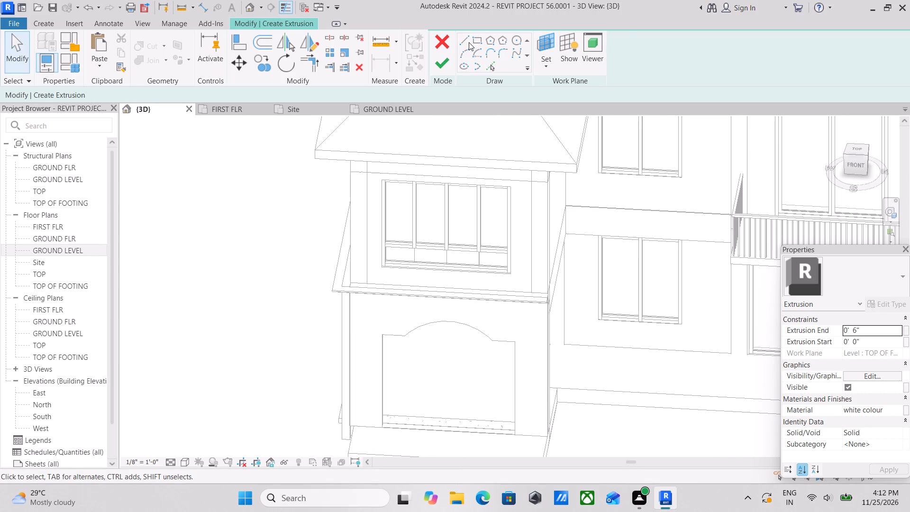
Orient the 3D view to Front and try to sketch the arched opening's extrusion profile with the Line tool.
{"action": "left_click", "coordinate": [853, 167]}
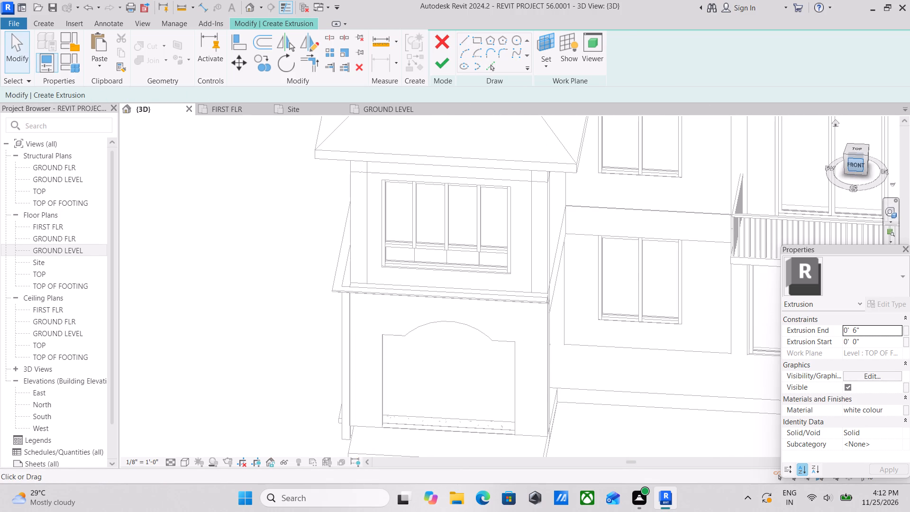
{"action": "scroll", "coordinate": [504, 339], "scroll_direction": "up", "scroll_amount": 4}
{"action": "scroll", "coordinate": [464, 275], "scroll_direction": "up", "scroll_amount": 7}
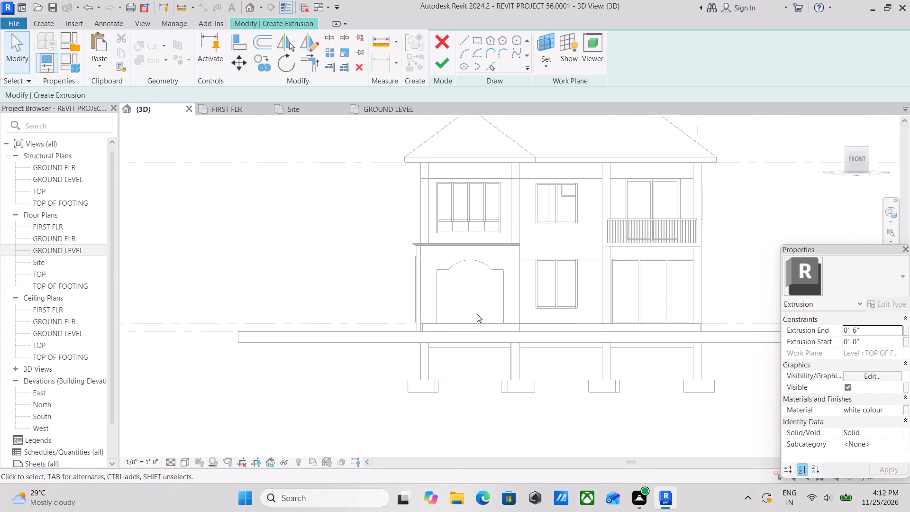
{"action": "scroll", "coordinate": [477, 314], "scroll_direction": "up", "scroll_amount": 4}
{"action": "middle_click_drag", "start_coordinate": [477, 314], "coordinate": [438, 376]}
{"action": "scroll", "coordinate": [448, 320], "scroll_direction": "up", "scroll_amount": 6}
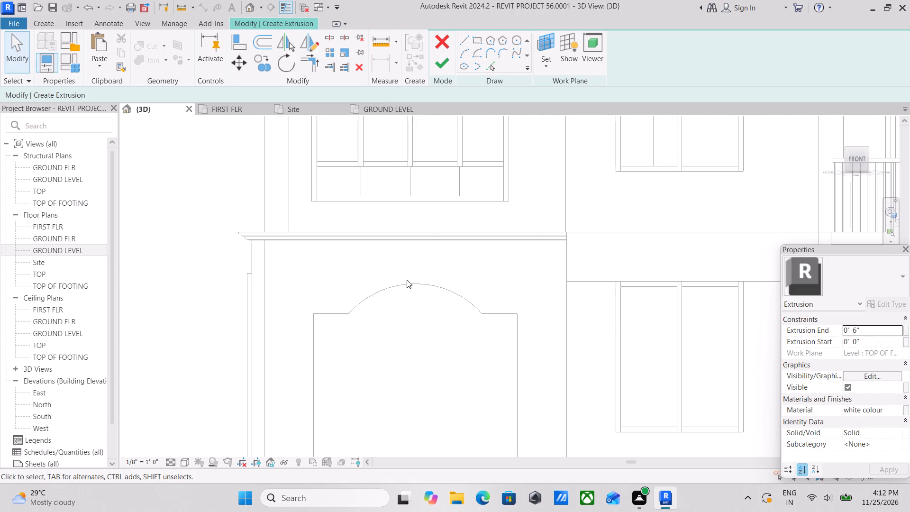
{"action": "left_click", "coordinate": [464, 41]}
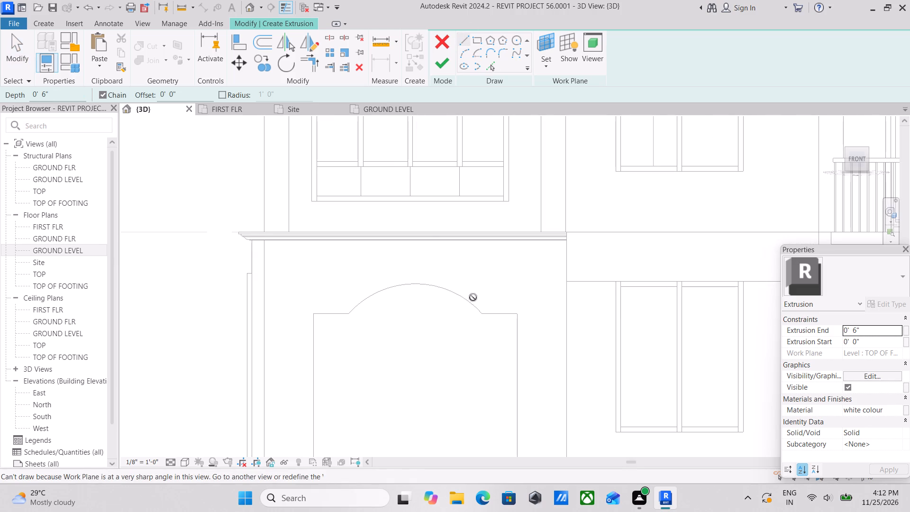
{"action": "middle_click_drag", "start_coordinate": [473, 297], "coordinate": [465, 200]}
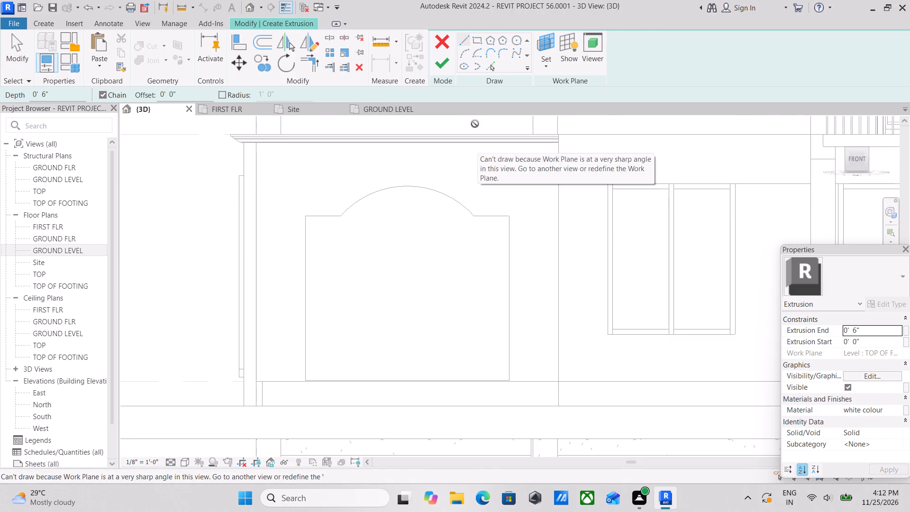
Set the extrusion's work plane by picking the front face of the arched porch wall.
{"action": "left_click", "coordinate": [543, 63]}
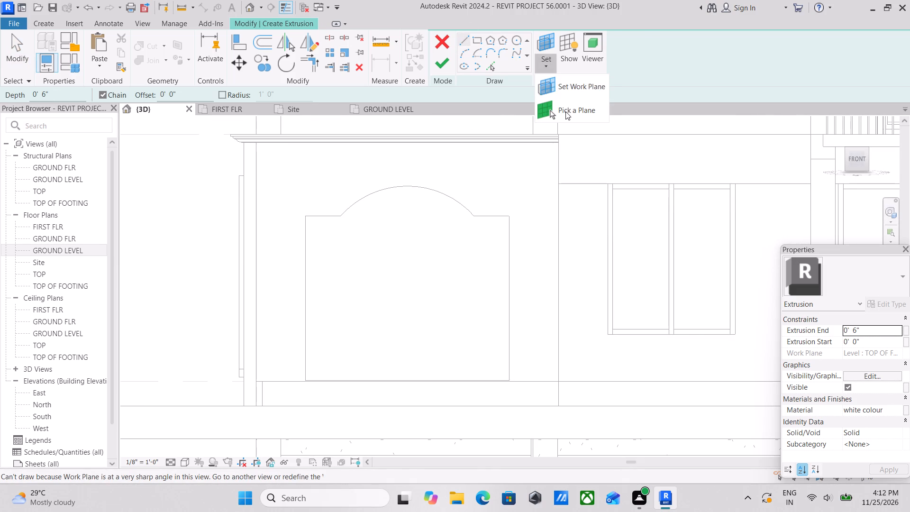
{"action": "left_click", "coordinate": [565, 111]}
{"action": "scroll", "coordinate": [497, 238], "scroll_direction": "down", "scroll_amount": 1}
{"action": "middle_click_drag", "start_coordinate": [495, 246], "coordinate": [532, 259], "text": "shift"}
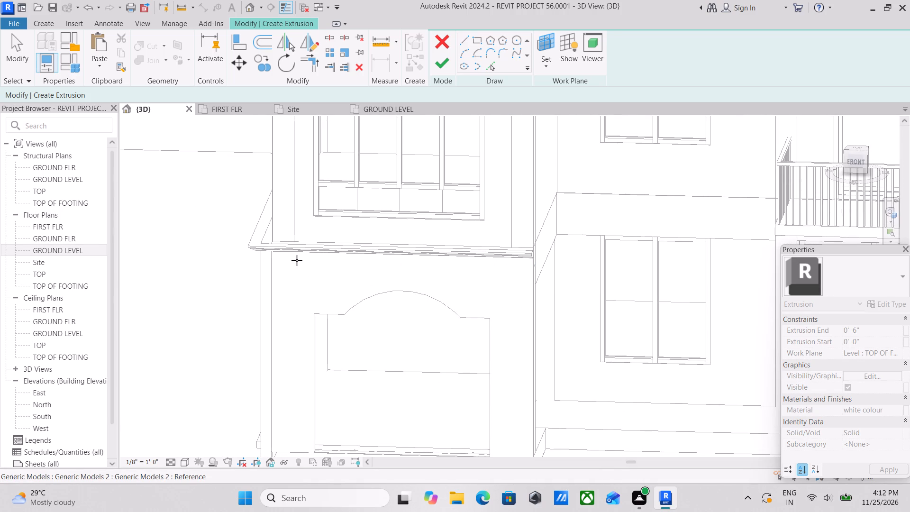
{"action": "left_click", "coordinate": [273, 257]}
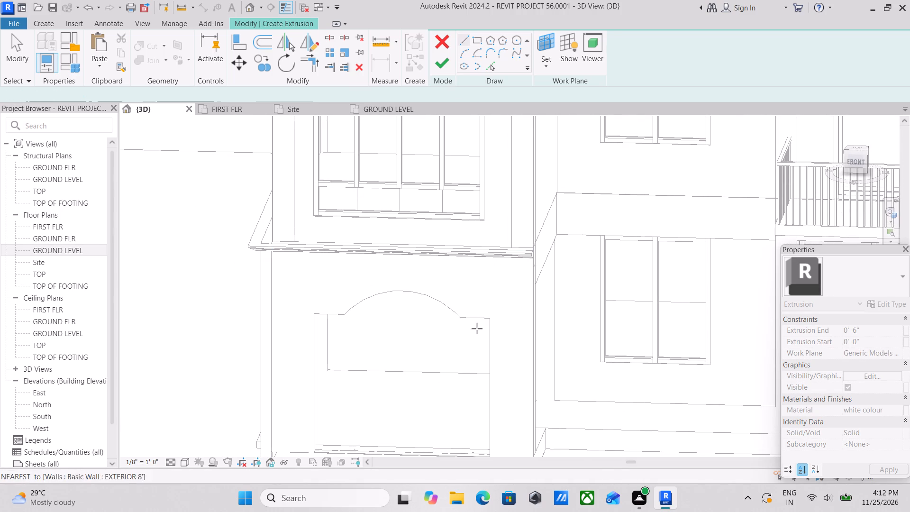
Pick the arched porch opening's left jamb, left shoulder and arch edges as sketch lines for the inner trim profile.
{"action": "left_click", "coordinate": [495, 71]}
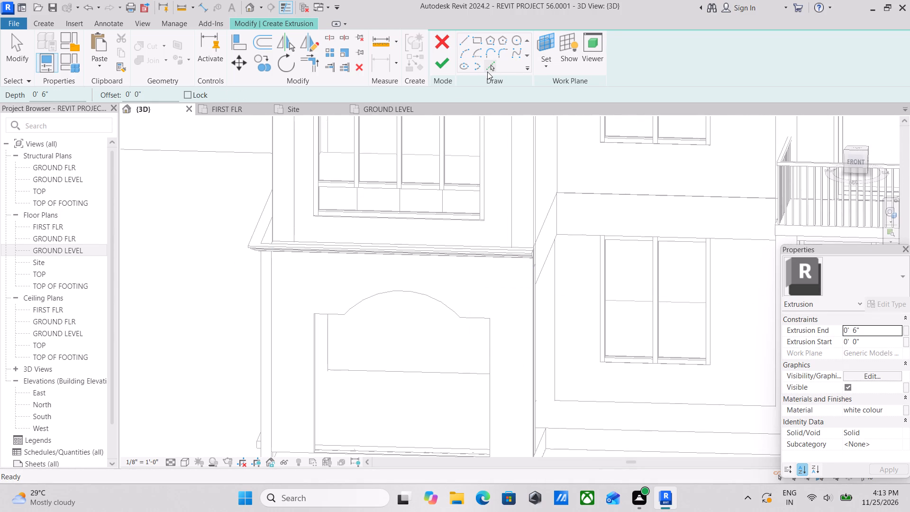
{"action": "scroll", "coordinate": [311, 351], "scroll_direction": "up", "scroll_amount": 8}
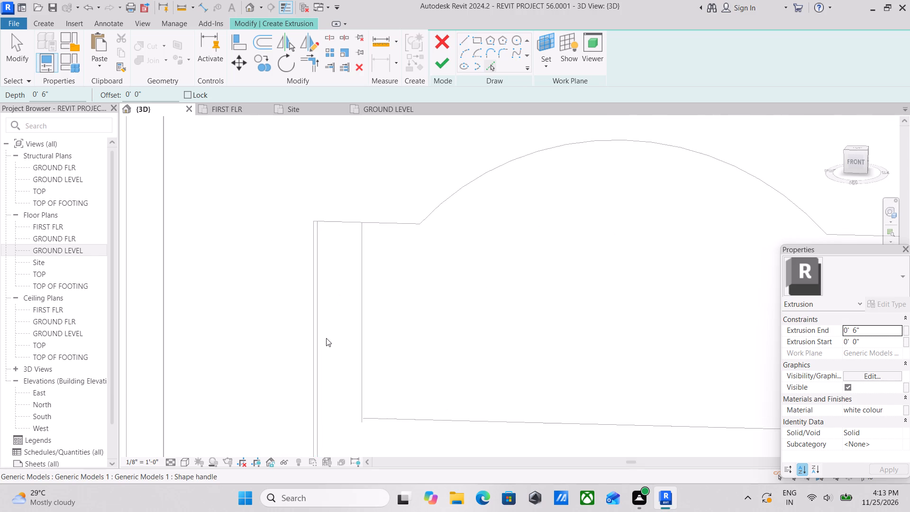
{"action": "scroll", "coordinate": [326, 338], "scroll_direction": "up", "scroll_amount": 4}
{"action": "scroll", "coordinate": [372, 202], "scroll_direction": "up", "scroll_amount": 4}
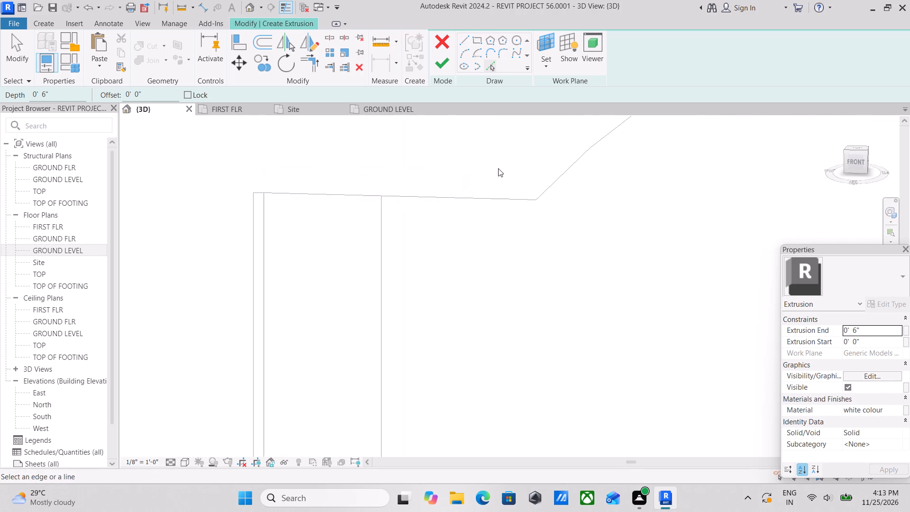
{"action": "scroll", "coordinate": [252, 263], "scroll_direction": "up", "scroll_amount": 7}
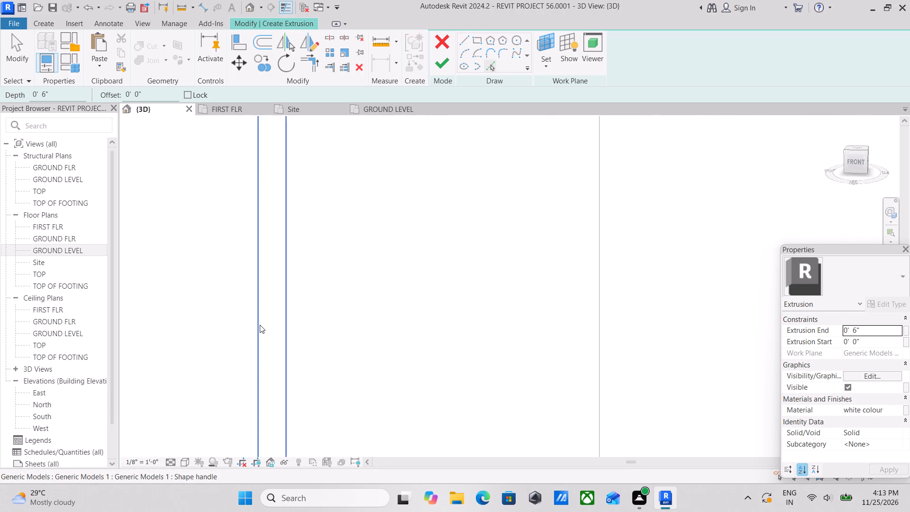
{"action": "left_click", "coordinate": [260, 325]}
{"action": "scroll", "coordinate": [260, 325], "scroll_direction": "down", "scroll_amount": 6}
{"action": "middle_click_drag", "start_coordinate": [316, 289], "coordinate": [313, 351]}
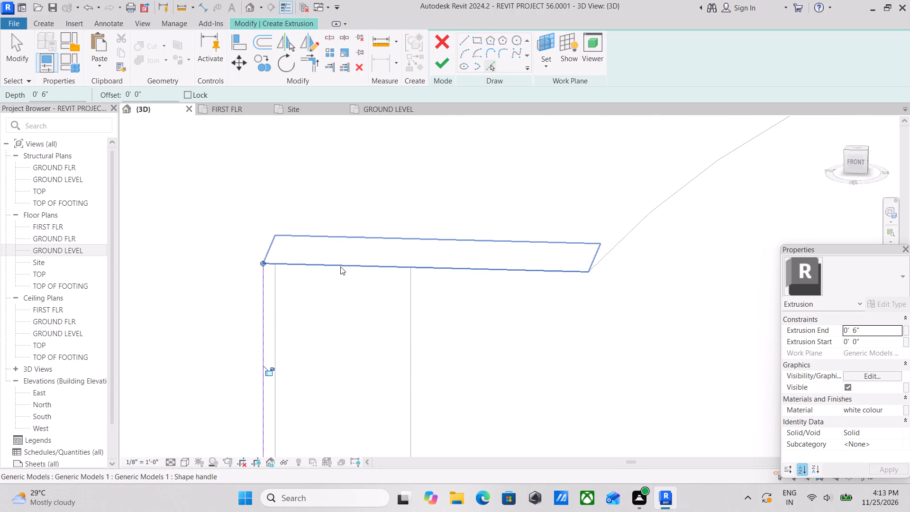
{"action": "left_click", "coordinate": [340, 266]}
{"action": "scroll", "coordinate": [308, 359], "scroll_direction": "down", "scroll_amount": 1}
{"action": "middle_click_drag", "start_coordinate": [530, 314], "coordinate": [353, 318]}
{"action": "middle_click_drag", "start_coordinate": [474, 242], "coordinate": [371, 285]}
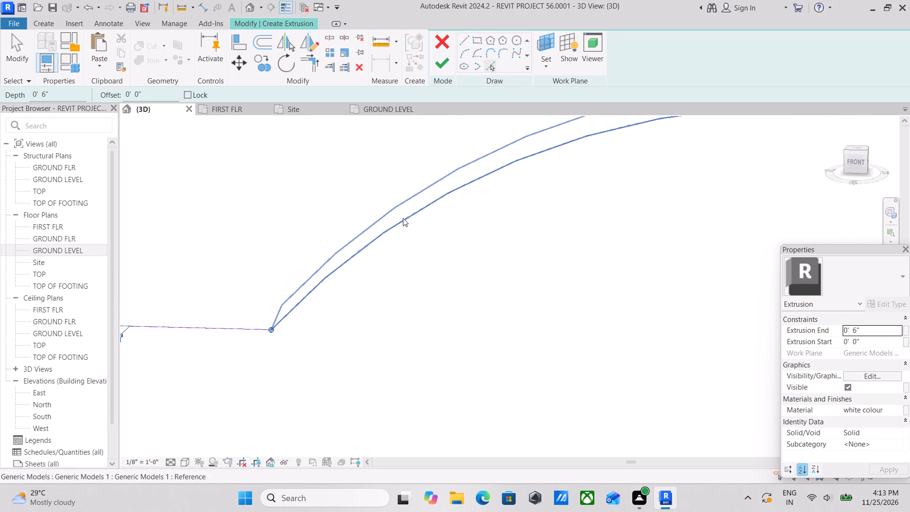
{"action": "left_click", "coordinate": [408, 224]}
{"action": "scroll", "coordinate": [454, 296], "scroll_direction": "down", "scroll_amount": 2}
{"action": "middle_click", "coordinate": [455, 296]}
{"action": "scroll", "coordinate": [512, 271], "scroll_direction": "down", "scroll_amount": 2}
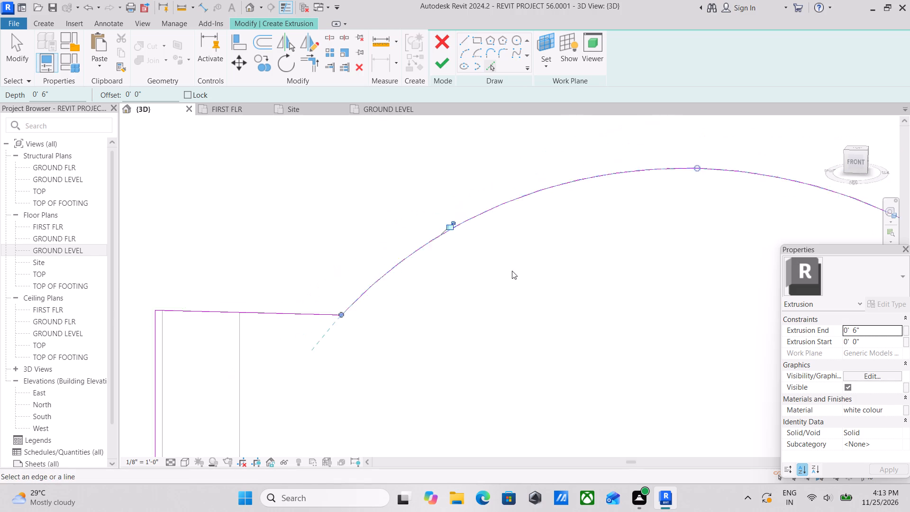
Pick the opening's right shoulder and right jamb edges to complete the inner outline down to the base.
{"action": "middle_click_drag", "start_coordinate": [504, 271], "coordinate": [192, 203]}
{"action": "middle_click_drag", "start_coordinate": [539, 232], "coordinate": [258, 219]}
{"action": "left_click", "coordinate": [459, 248]}
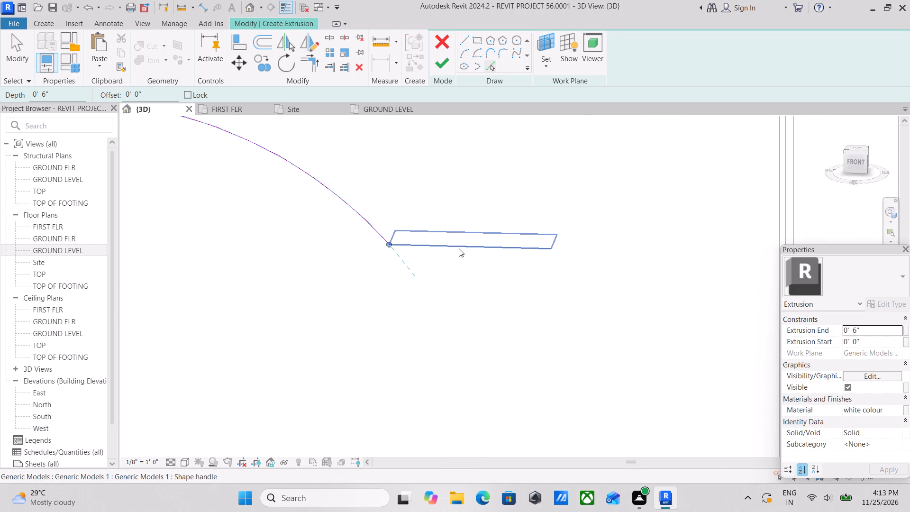
{"action": "middle_click_drag", "start_coordinate": [451, 328], "coordinate": [478, 210]}
{"action": "scroll", "coordinate": [560, 282], "scroll_direction": "up", "scroll_amount": 3}
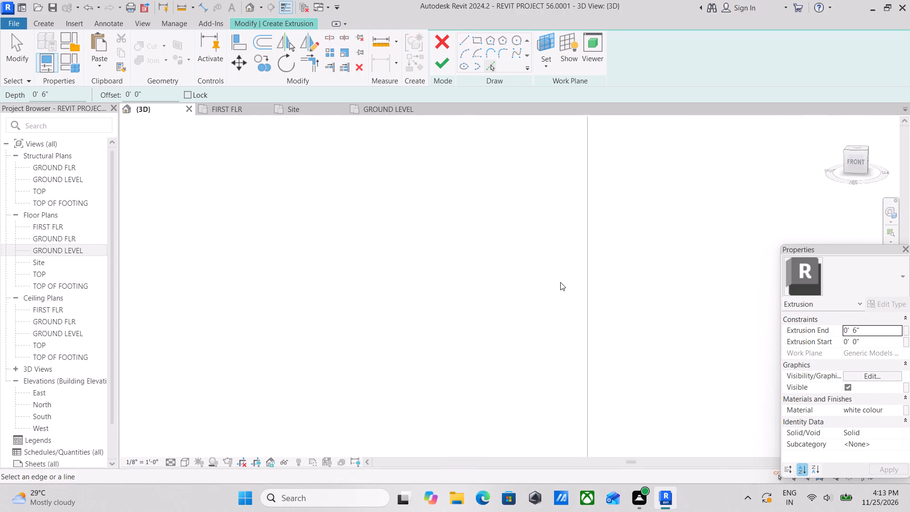
{"action": "scroll", "coordinate": [560, 282], "scroll_direction": "up", "scroll_amount": 4}
{"action": "left_click", "coordinate": [605, 323]}
{"action": "scroll", "coordinate": [604, 321], "scroll_direction": "down", "scroll_amount": 6}
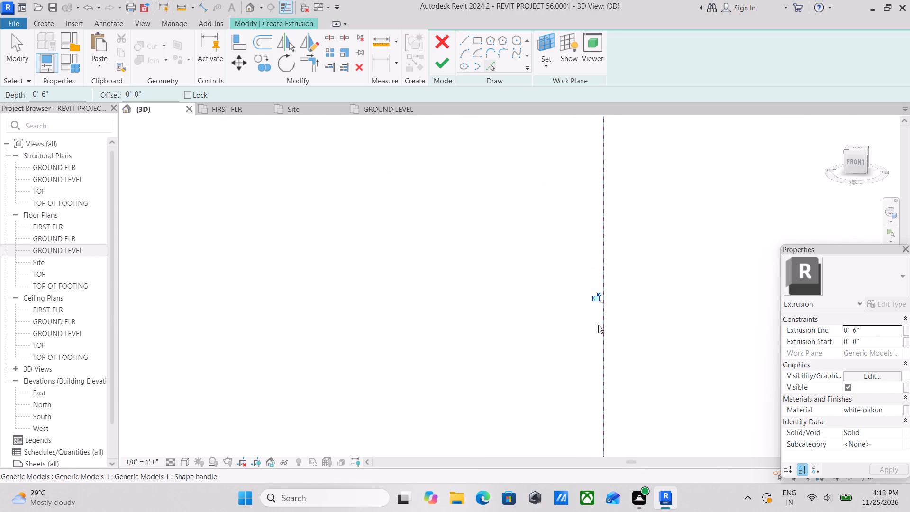
{"action": "scroll", "coordinate": [598, 325], "scroll_direction": "down", "scroll_amount": 7}
{"action": "middle_click_drag", "start_coordinate": [559, 339], "coordinate": [637, 205]}
{"action": "scroll", "coordinate": [530, 305], "scroll_direction": "down", "scroll_amount": 3}
{"action": "middle_click_drag", "start_coordinate": [539, 290], "coordinate": [552, 277]}
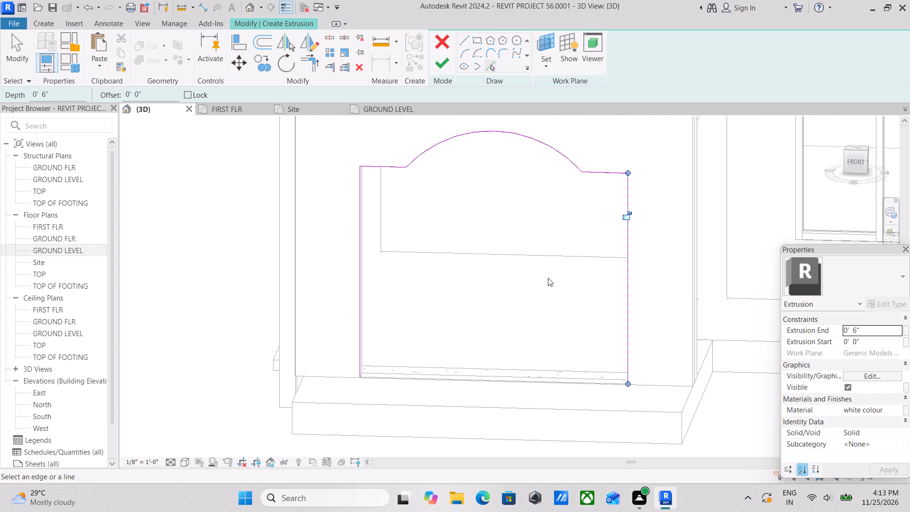
{"action": "key", "text": "Escape"}
Set the pick offset to 4" and add outer sketch lines along the left jamb, left shoulder and arch.
{"action": "middle_click_drag", "start_coordinate": [445, 211], "coordinate": [466, 276]}
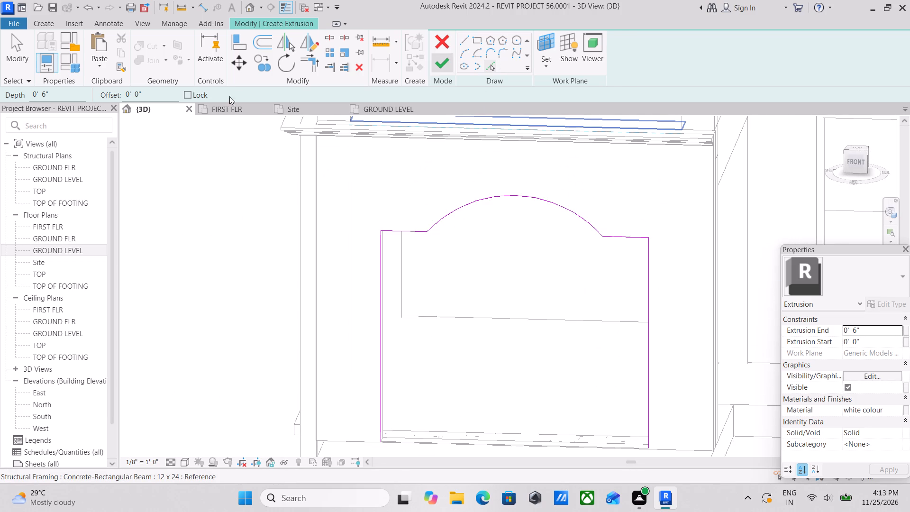
{"action": "left_click_drag", "start_coordinate": [143, 96], "coordinate": [88, 104]}
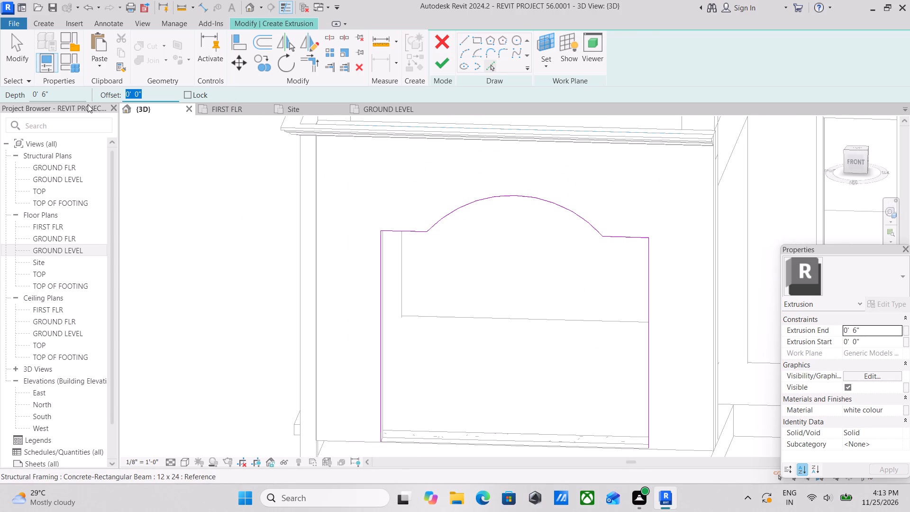
{"action": "key", "text": "4"}
{"action": "key", "text": "shift+quotedbl"}
{"action": "key", "text": "Return"}
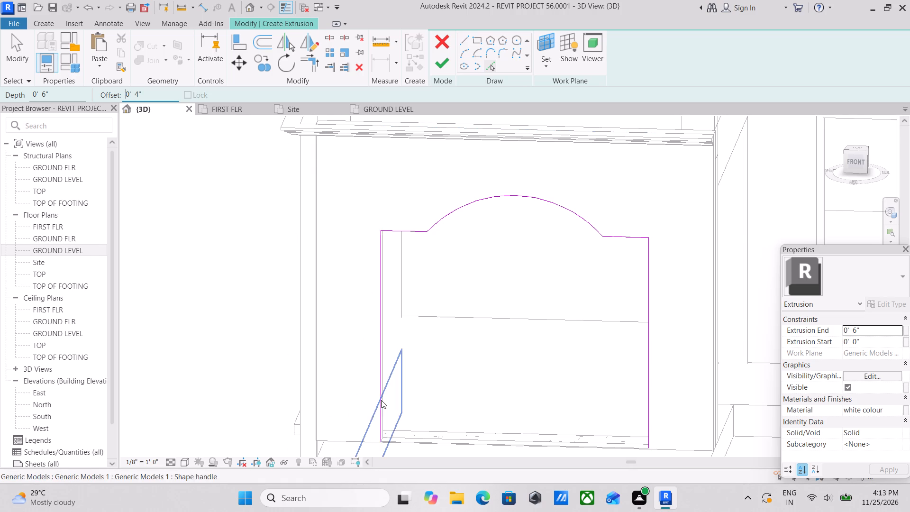
{"action": "scroll", "coordinate": [382, 383], "scroll_direction": "up", "scroll_amount": 1}
{"action": "scroll", "coordinate": [380, 341], "scroll_direction": "up", "scroll_amount": 3}
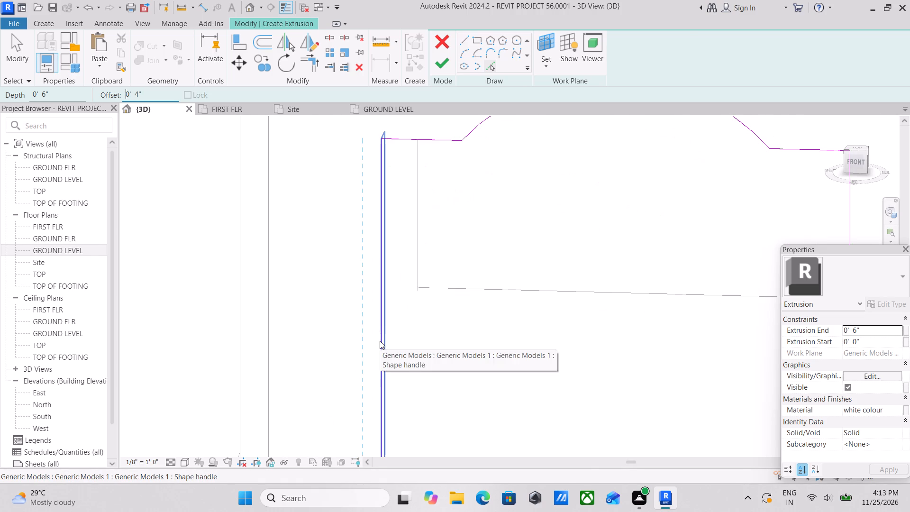
{"action": "left_click", "coordinate": [380, 341]}
{"action": "middle_click_drag", "start_coordinate": [378, 342], "coordinate": [366, 501]}
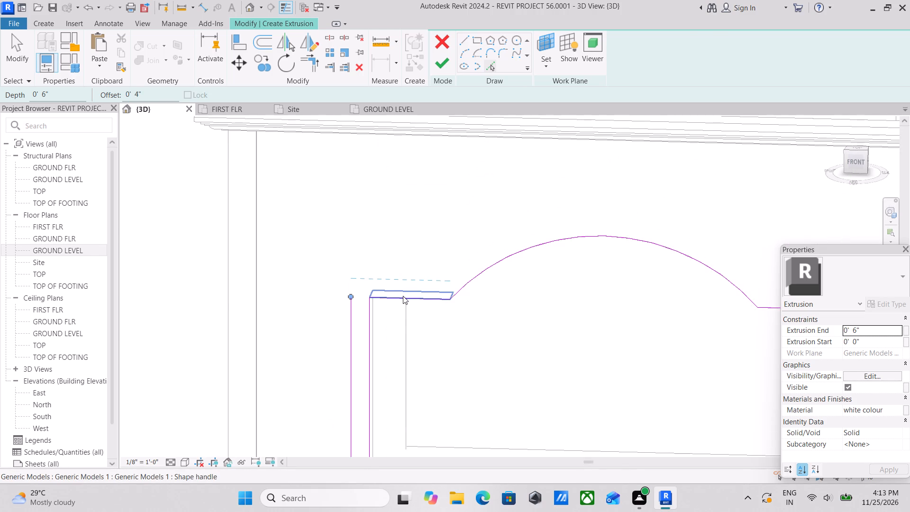
{"action": "left_click", "coordinate": [404, 294]}
{"action": "middle_click_drag", "start_coordinate": [458, 301], "coordinate": [403, 346]}
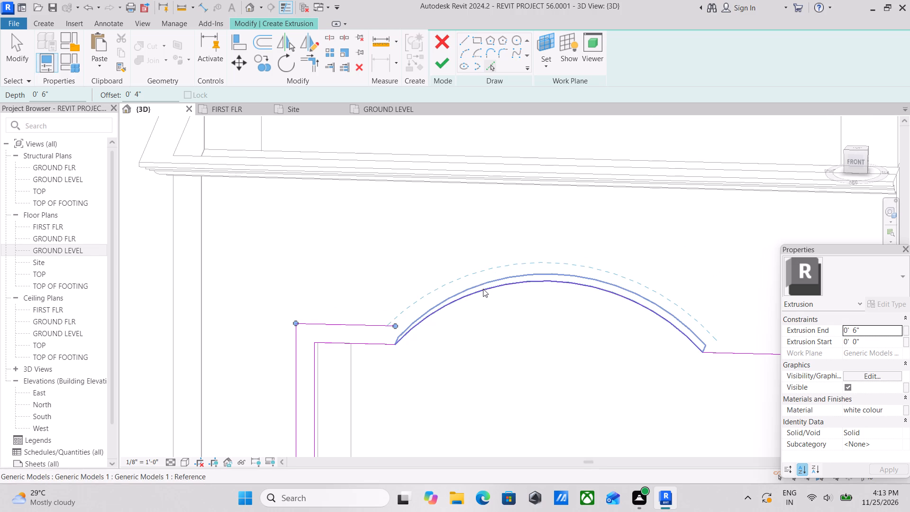
{"action": "left_click", "coordinate": [484, 289]}
Add outer sketch lines at the 4" offset along the opening's right shoulder and right jamb.
{"action": "middle_click_drag", "start_coordinate": [550, 324], "coordinate": [330, 312]}
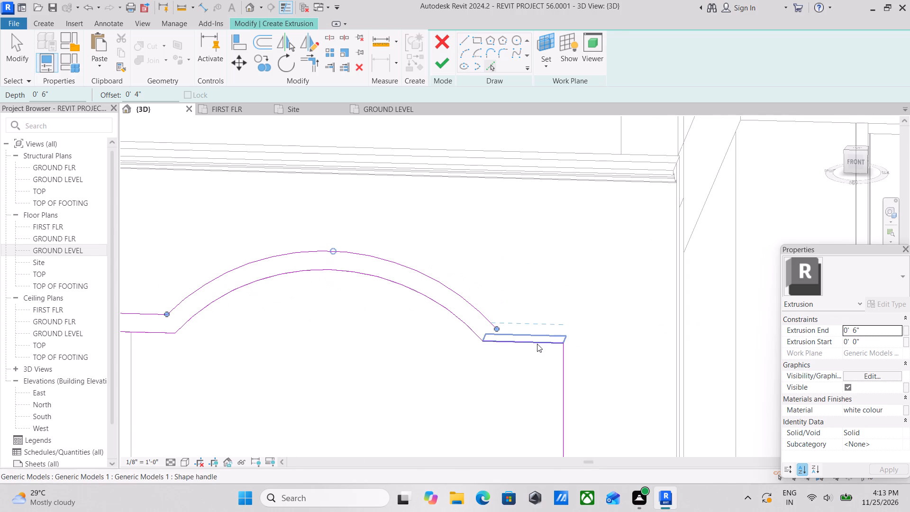
{"action": "left_click", "coordinate": [529, 343]}
{"action": "middle_click_drag", "start_coordinate": [588, 372], "coordinate": [588, 298]}
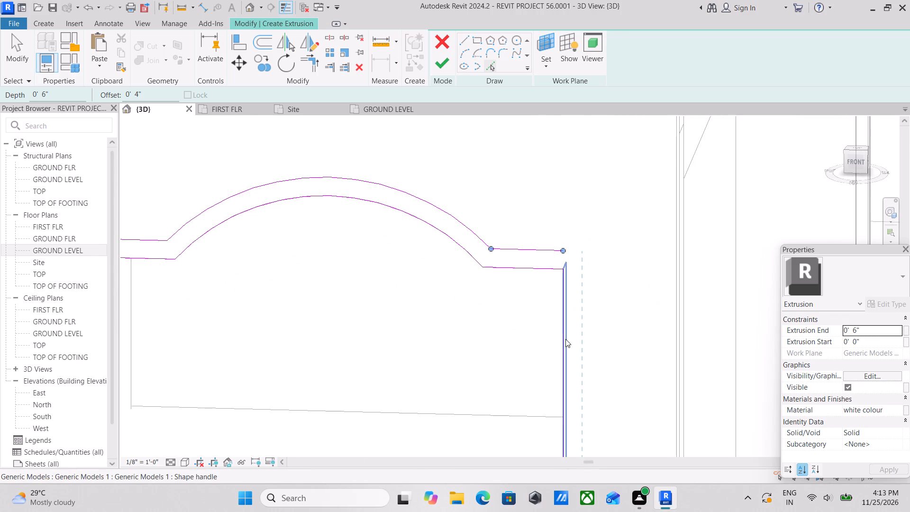
{"action": "left_click", "coordinate": [565, 339]}
{"action": "scroll", "coordinate": [565, 339], "scroll_direction": "down", "scroll_amount": 4}
{"action": "middle_click_drag", "start_coordinate": [459, 375], "coordinate": [531, 266]}
{"action": "scroll", "coordinate": [494, 316], "scroll_direction": "down", "scroll_amount": 1}
{"action": "scroll", "coordinate": [537, 256], "scroll_direction": "down", "scroll_amount": 3}
{"action": "scroll", "coordinate": [456, 303], "scroll_direction": "up", "scroll_amount": 3}
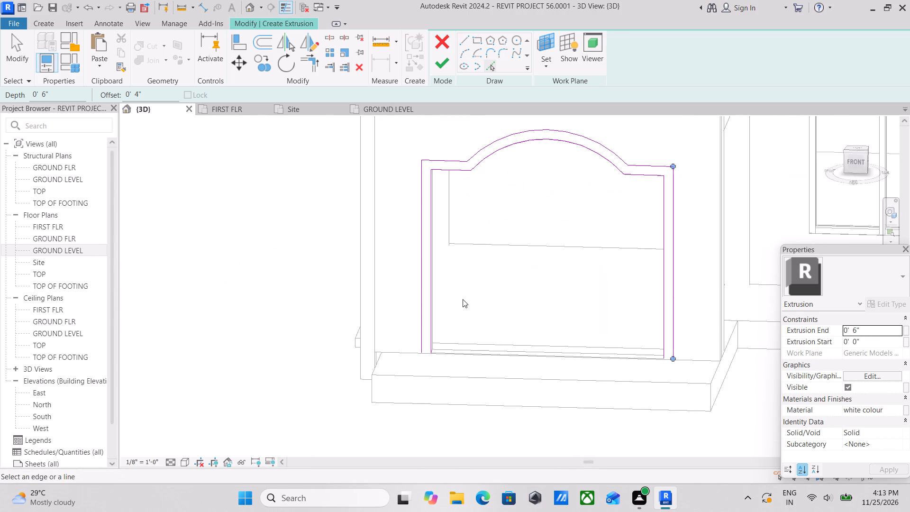
Switch to the Line tool and reset the offset to 0 for sketching at the base of the opening.
{"action": "scroll", "coordinate": [470, 295], "scroll_direction": "down", "scroll_amount": 3}
{"action": "scroll", "coordinate": [469, 364], "scroll_direction": "up", "scroll_amount": 3}
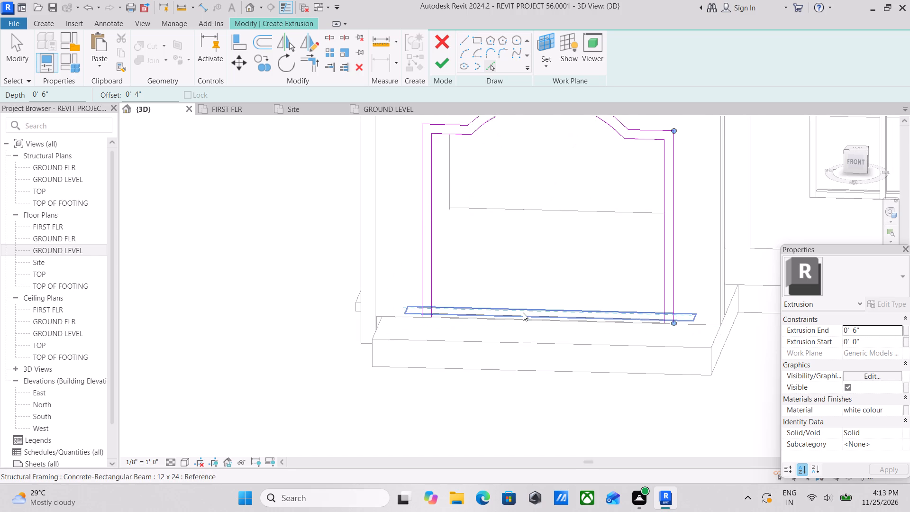
{"action": "scroll", "coordinate": [523, 312], "scroll_direction": "down", "scroll_amount": 2}
{"action": "scroll", "coordinate": [446, 270], "scroll_direction": "up", "scroll_amount": 3}
{"action": "scroll", "coordinate": [484, 332], "scroll_direction": "up", "scroll_amount": 3}
{"action": "scroll", "coordinate": [383, 337], "scroll_direction": "up", "scroll_amount": 3}
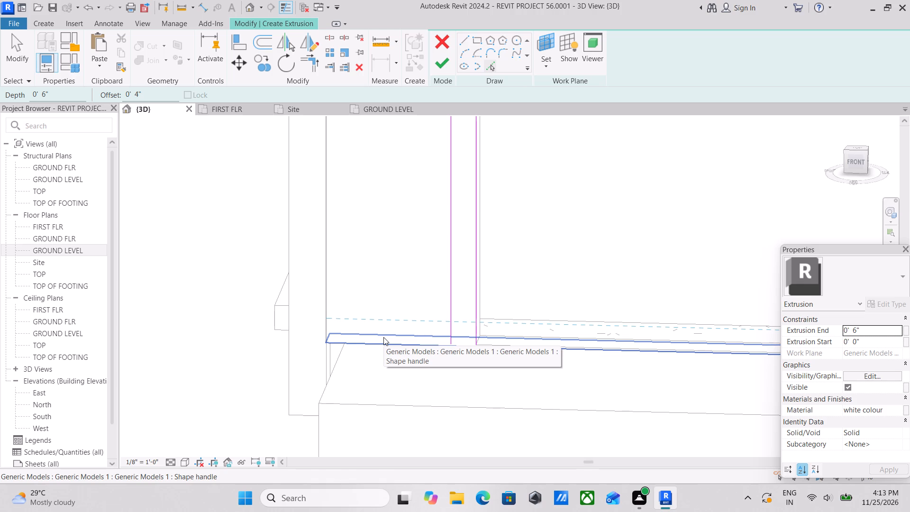
{"action": "scroll", "coordinate": [542, 282], "scroll_direction": "down", "scroll_amount": 3}
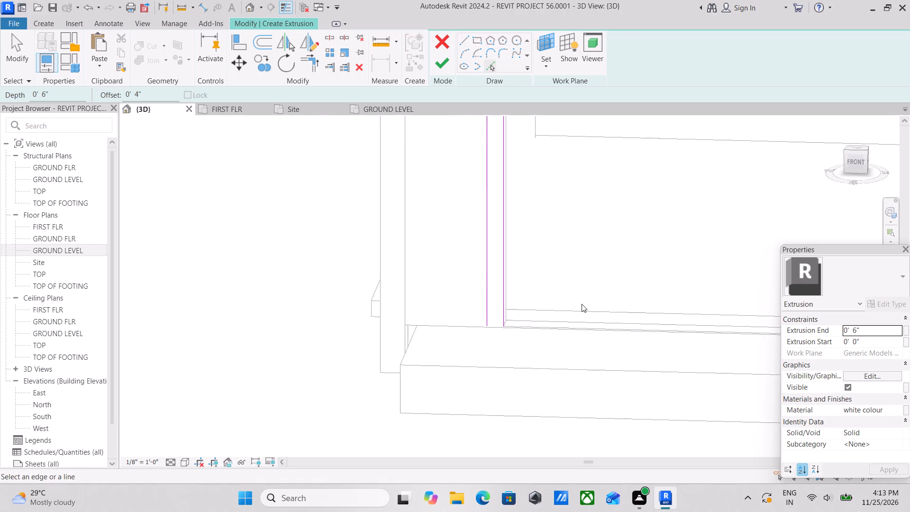
{"action": "scroll", "coordinate": [582, 304], "scroll_direction": "down", "scroll_amount": 1}
{"action": "middle_click_drag", "start_coordinate": [582, 304], "coordinate": [344, 306]}
{"action": "scroll", "coordinate": [722, 318], "scroll_direction": "up", "scroll_amount": 3}
{"action": "scroll", "coordinate": [597, 349], "scroll_direction": "up", "scroll_amount": 4}
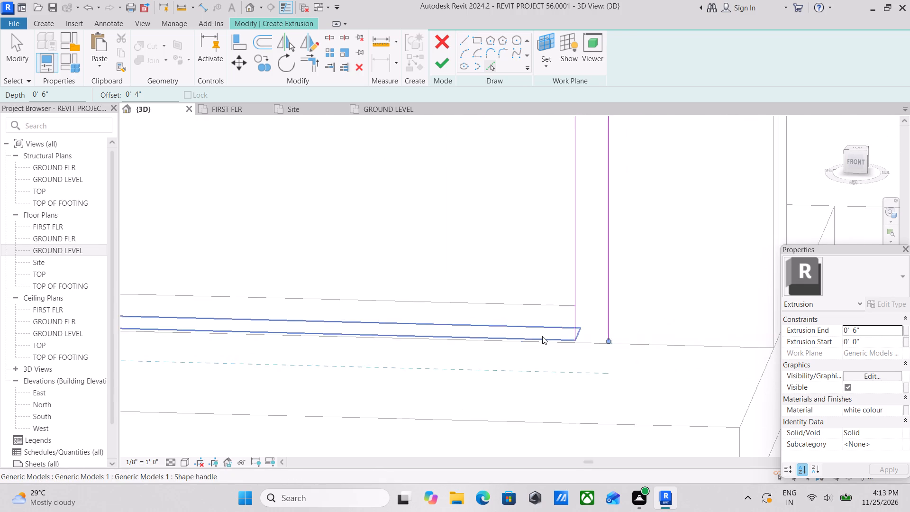
{"action": "scroll", "coordinate": [542, 336], "scroll_direction": "up", "scroll_amount": 2}
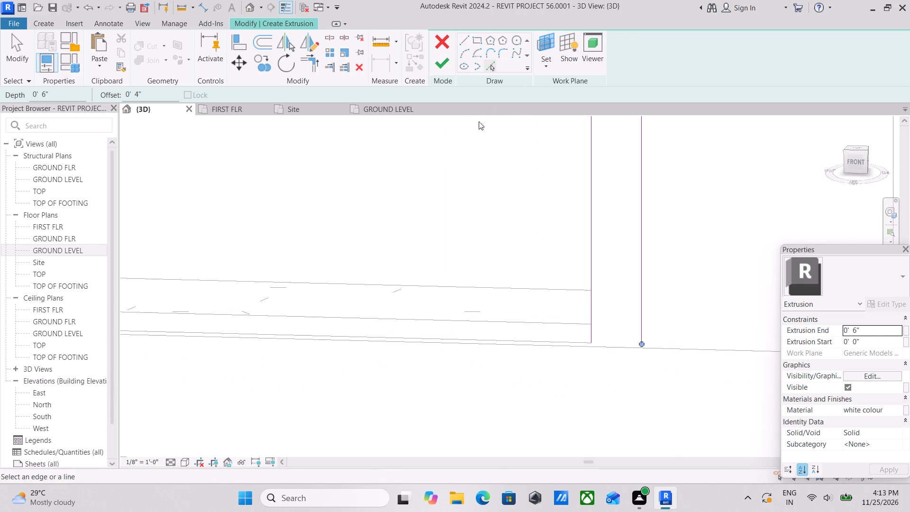
{"action": "left_click", "coordinate": [461, 35]}
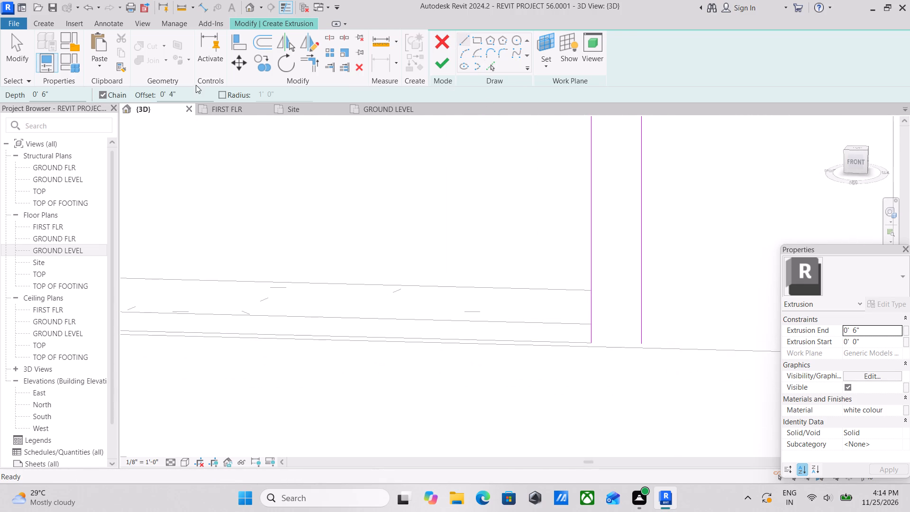
{"action": "left_click_drag", "start_coordinate": [181, 92], "coordinate": [77, 110]}
{"action": "key", "text": "0"}
{"action": "key", "text": "Return"}
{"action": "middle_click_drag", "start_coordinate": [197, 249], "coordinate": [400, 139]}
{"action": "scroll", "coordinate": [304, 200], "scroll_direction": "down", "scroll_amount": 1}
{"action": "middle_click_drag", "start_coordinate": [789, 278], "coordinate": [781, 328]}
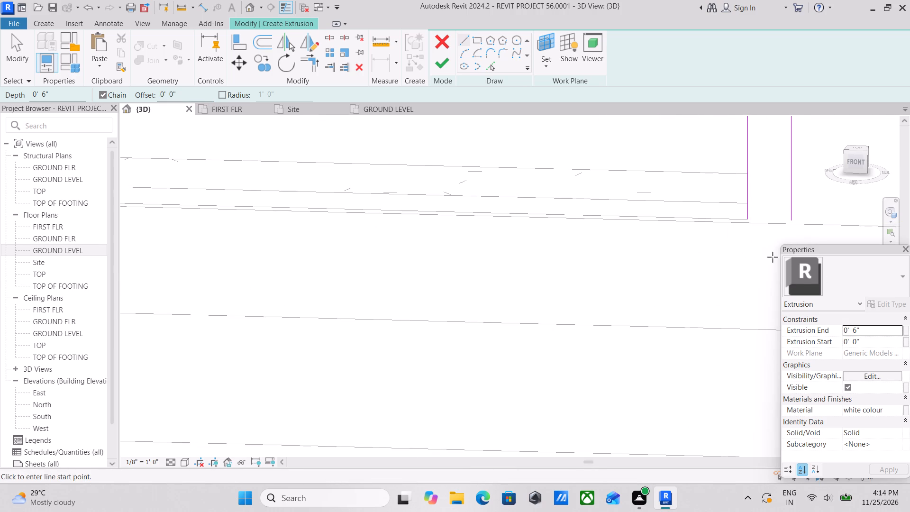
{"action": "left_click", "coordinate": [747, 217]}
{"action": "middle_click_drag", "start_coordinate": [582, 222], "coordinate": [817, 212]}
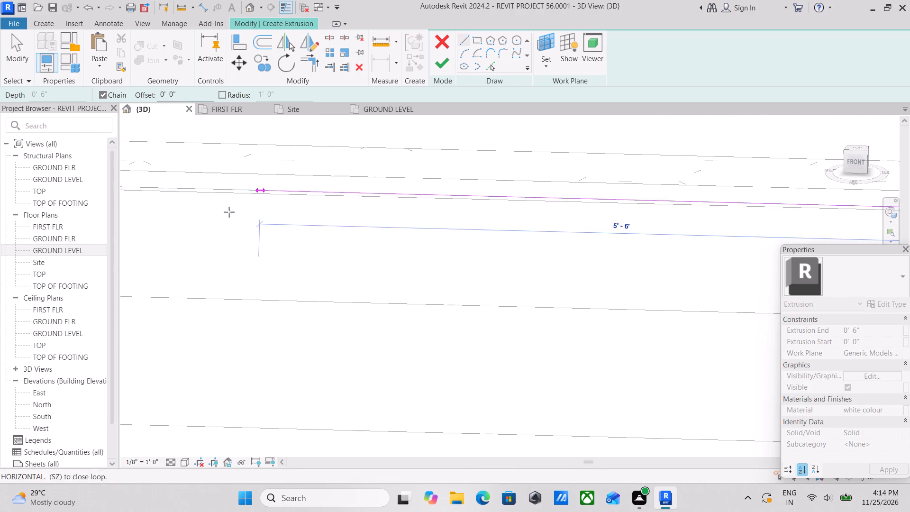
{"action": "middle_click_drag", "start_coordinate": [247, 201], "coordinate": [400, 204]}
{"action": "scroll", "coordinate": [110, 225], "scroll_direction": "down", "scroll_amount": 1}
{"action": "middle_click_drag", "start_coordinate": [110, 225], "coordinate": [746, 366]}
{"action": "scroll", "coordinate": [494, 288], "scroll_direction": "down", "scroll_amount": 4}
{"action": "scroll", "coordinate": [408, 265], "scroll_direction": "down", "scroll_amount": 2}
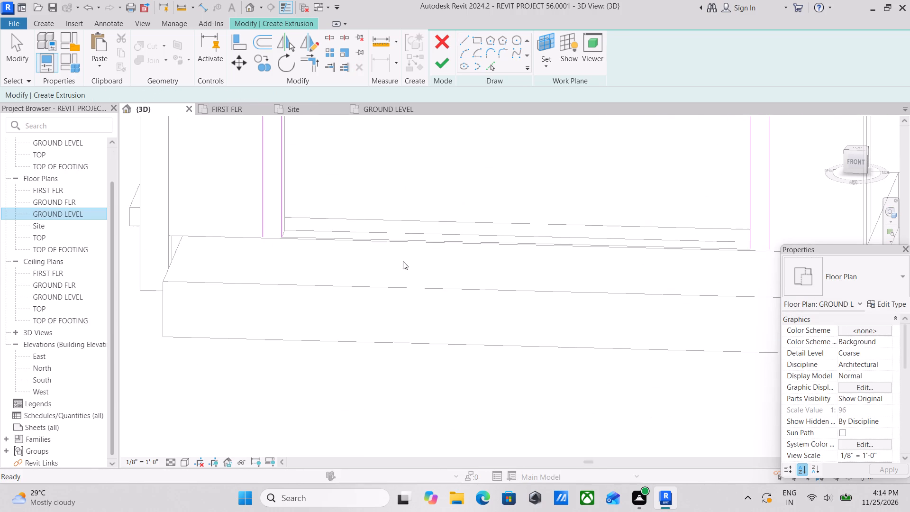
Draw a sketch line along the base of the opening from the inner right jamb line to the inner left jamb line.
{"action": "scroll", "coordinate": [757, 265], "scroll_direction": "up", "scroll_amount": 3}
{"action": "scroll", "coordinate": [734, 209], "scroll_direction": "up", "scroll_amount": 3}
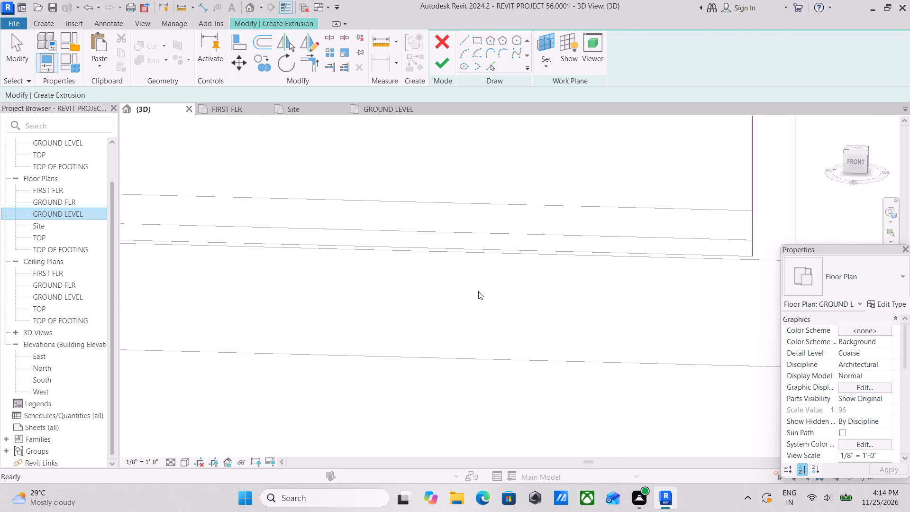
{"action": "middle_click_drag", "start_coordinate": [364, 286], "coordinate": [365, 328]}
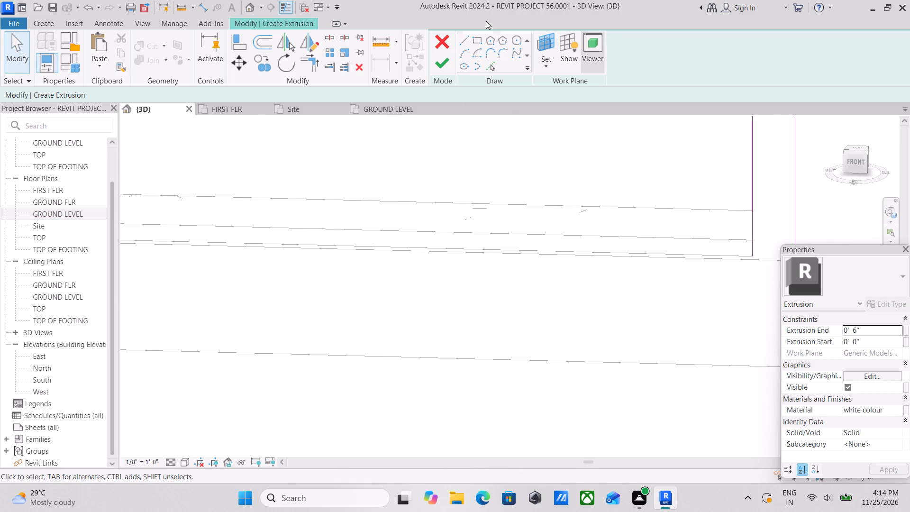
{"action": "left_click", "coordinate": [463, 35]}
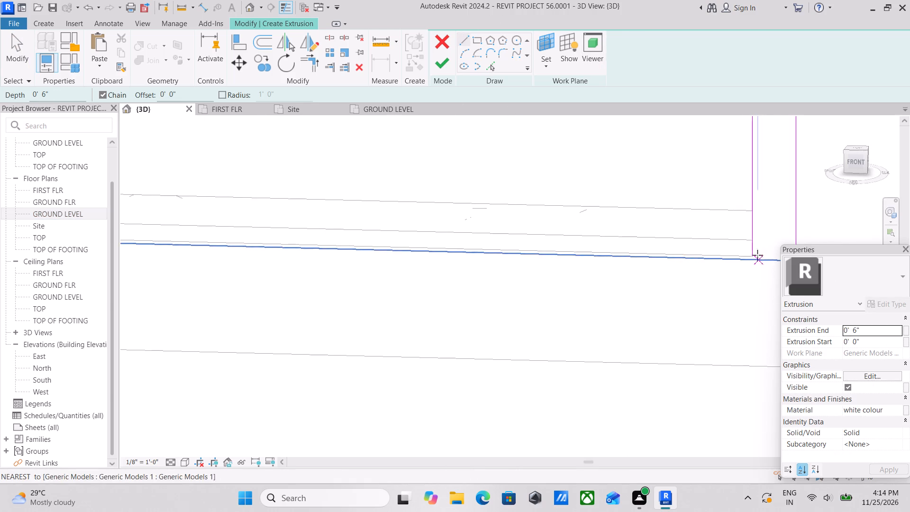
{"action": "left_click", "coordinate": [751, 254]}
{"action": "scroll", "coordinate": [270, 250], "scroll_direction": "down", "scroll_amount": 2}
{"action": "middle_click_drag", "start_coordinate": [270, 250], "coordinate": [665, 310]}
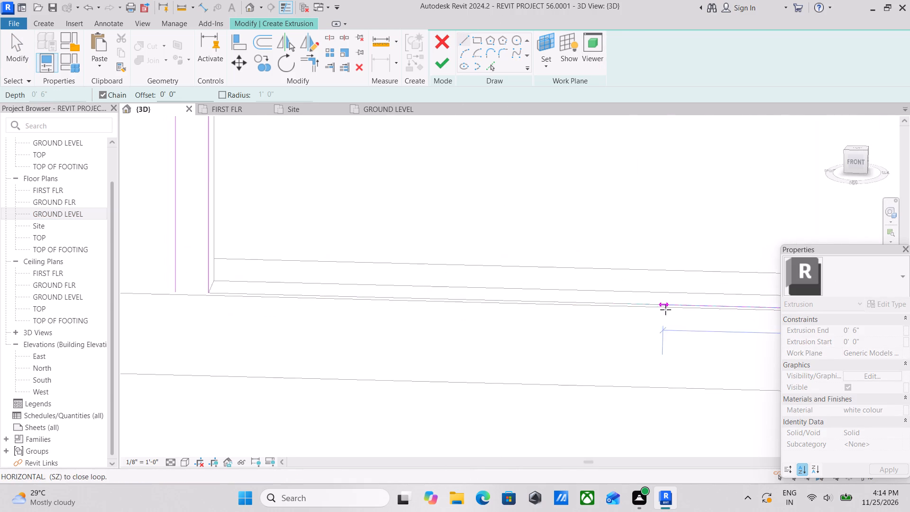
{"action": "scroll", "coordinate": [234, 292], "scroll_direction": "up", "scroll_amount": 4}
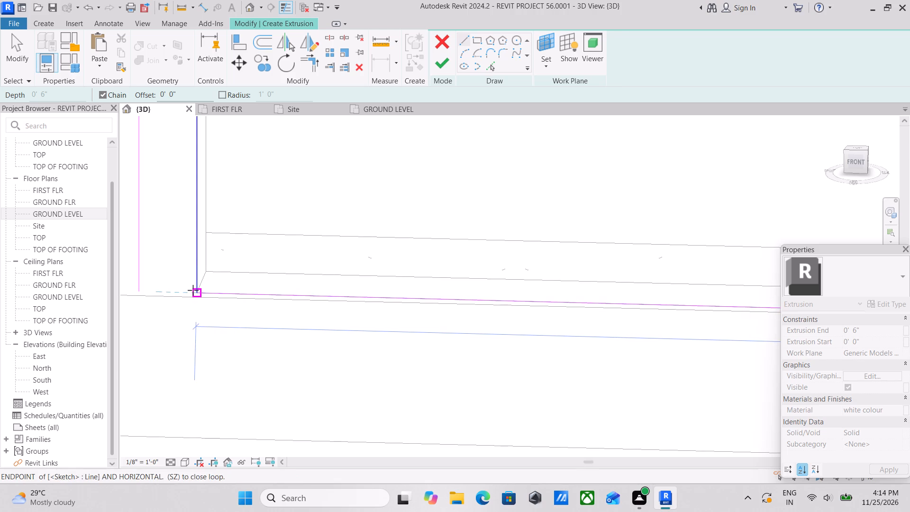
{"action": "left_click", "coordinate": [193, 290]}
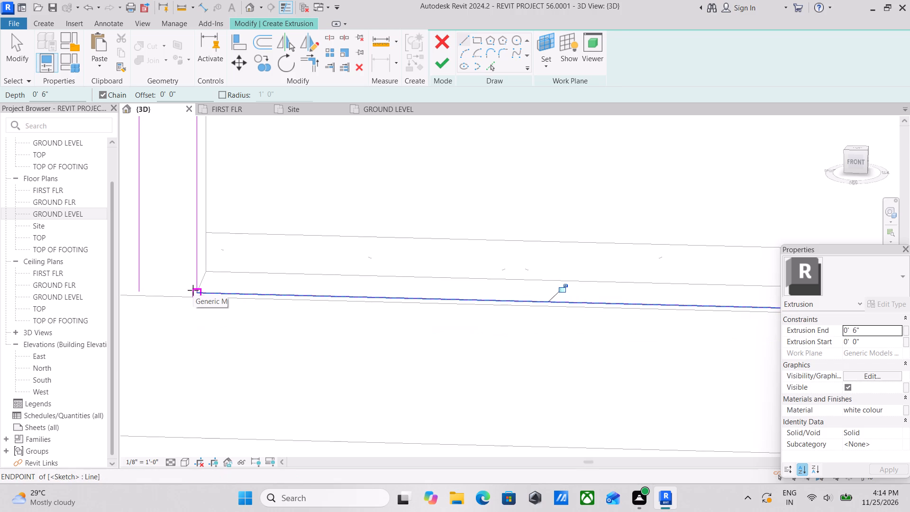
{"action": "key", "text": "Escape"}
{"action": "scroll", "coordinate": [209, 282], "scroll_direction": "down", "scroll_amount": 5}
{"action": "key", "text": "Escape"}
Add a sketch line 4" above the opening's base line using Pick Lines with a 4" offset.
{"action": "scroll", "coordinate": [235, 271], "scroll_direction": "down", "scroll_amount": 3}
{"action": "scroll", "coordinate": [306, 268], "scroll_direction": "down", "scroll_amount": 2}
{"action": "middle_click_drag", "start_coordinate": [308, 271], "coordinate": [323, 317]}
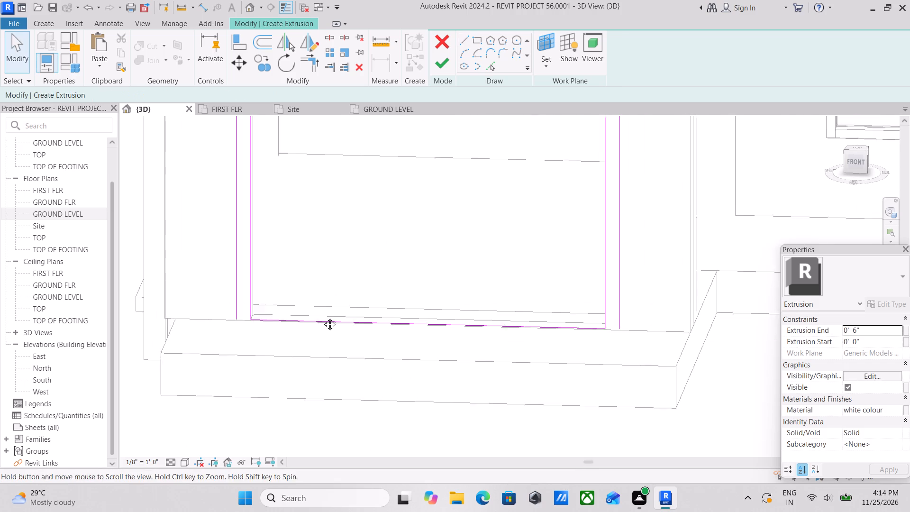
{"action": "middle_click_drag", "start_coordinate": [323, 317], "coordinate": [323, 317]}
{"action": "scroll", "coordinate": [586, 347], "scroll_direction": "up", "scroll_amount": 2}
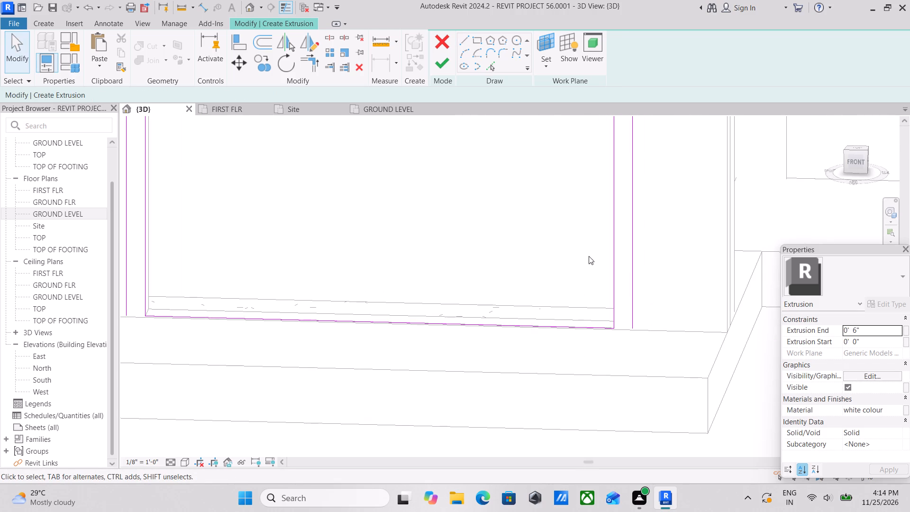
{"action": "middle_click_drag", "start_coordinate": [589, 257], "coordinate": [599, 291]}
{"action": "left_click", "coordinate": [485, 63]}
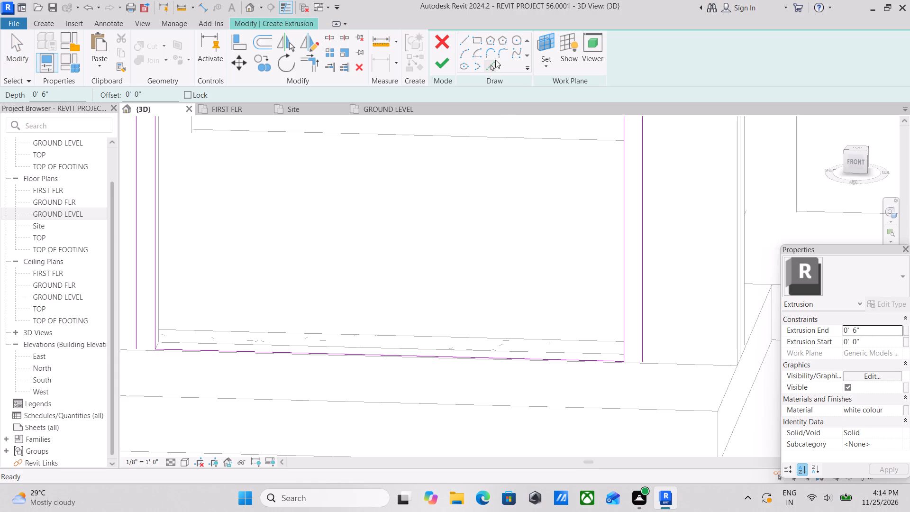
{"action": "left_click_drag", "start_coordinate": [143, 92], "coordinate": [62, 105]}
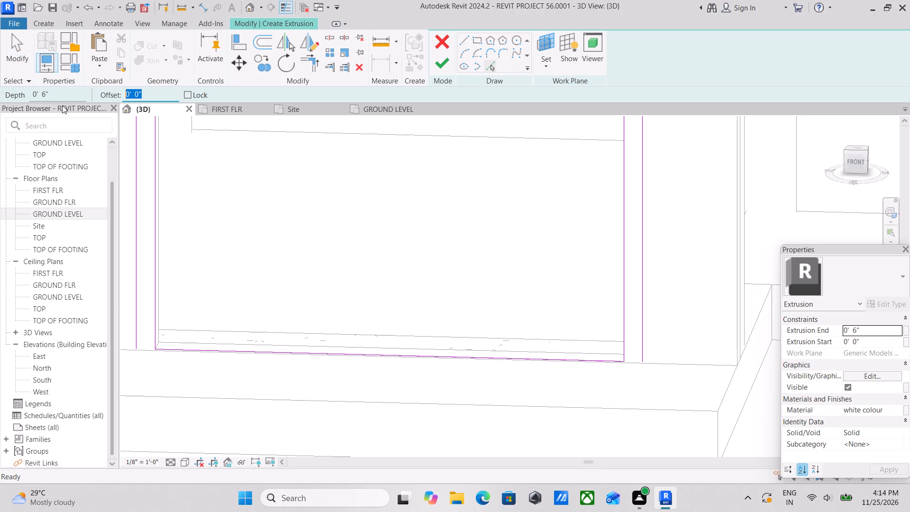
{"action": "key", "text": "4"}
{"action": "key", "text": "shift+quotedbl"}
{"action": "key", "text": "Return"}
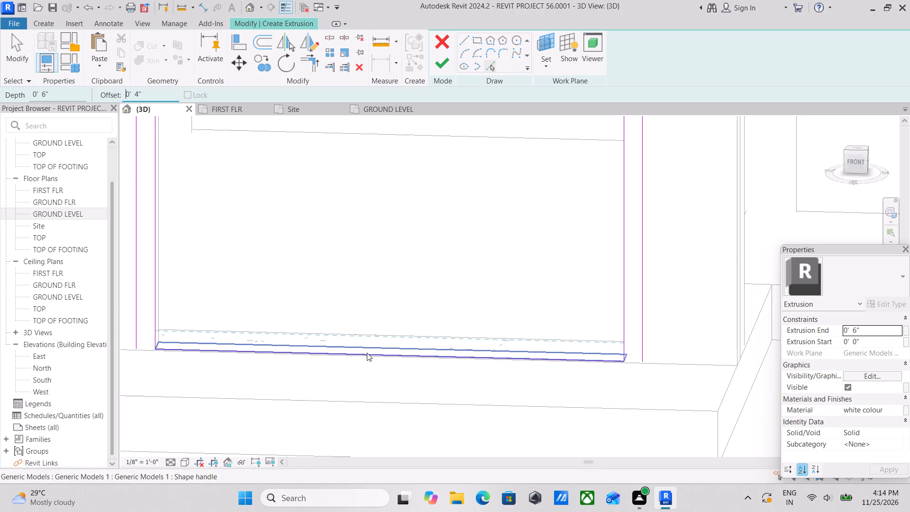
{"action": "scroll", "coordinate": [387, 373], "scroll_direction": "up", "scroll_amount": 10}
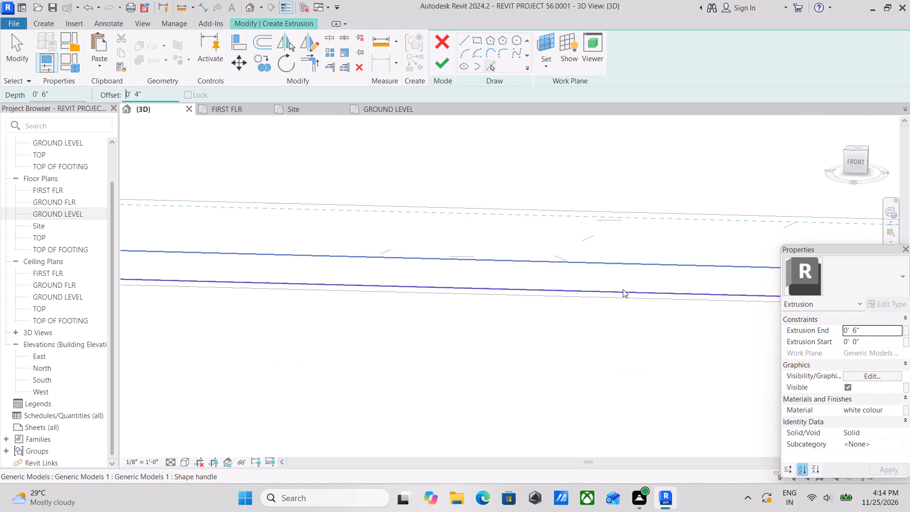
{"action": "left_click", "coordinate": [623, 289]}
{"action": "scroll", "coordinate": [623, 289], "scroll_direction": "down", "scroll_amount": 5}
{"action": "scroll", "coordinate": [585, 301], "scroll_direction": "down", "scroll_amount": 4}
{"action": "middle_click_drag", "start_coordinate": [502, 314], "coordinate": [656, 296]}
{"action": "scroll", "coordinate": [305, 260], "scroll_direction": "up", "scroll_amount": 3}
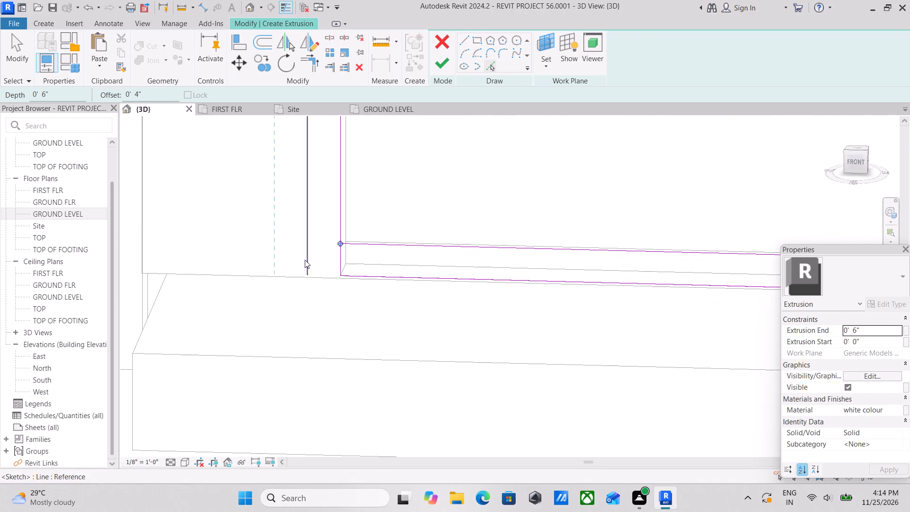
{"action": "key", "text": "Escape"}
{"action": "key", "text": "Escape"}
Shorten the inner left jamb line so its lower end meets the upper of the two base lines.
{"action": "scroll", "coordinate": [356, 270], "scroll_direction": "up", "scroll_amount": 4}
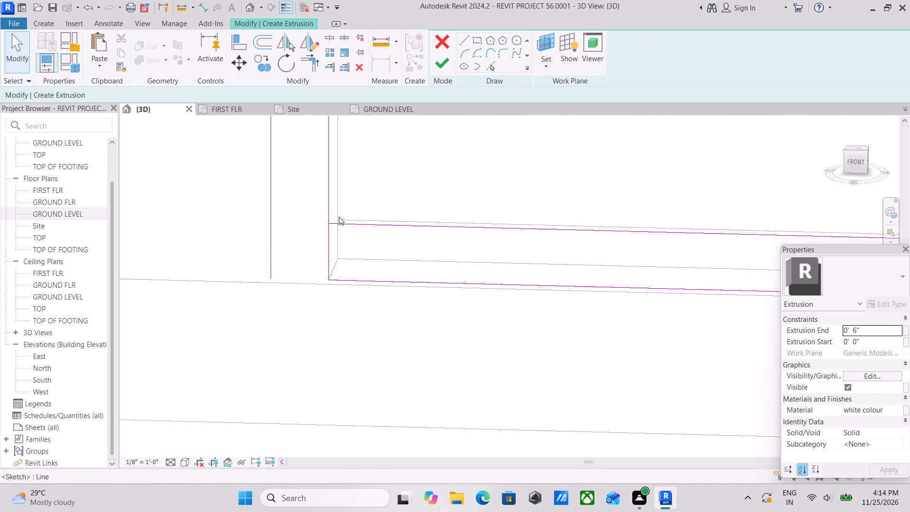
{"action": "key", "text": "Escape"}
{"action": "key", "text": "Escape"}
{"action": "key", "text": "Escape"}
{"action": "left_click", "coordinate": [341, 224]}
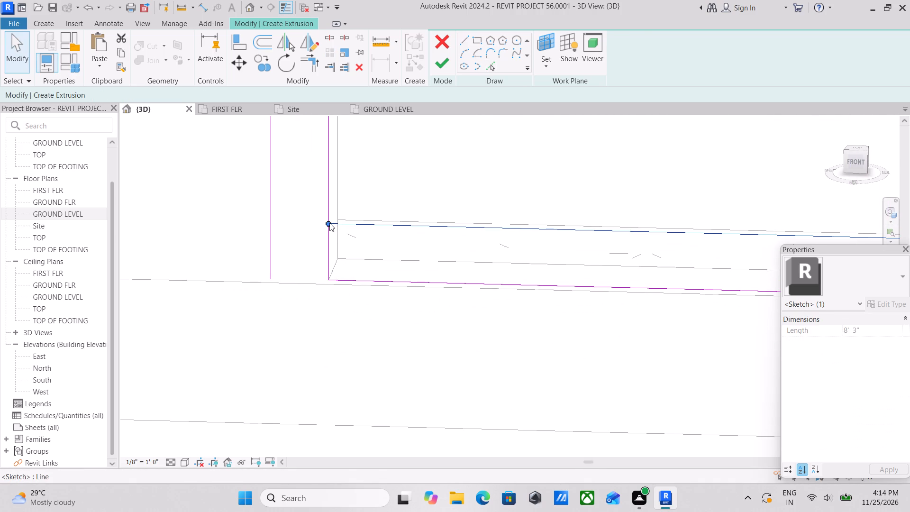
{"action": "scroll", "coordinate": [337, 225], "scroll_direction": "down", "scroll_amount": 2}
{"action": "middle_click", "coordinate": [337, 225]}
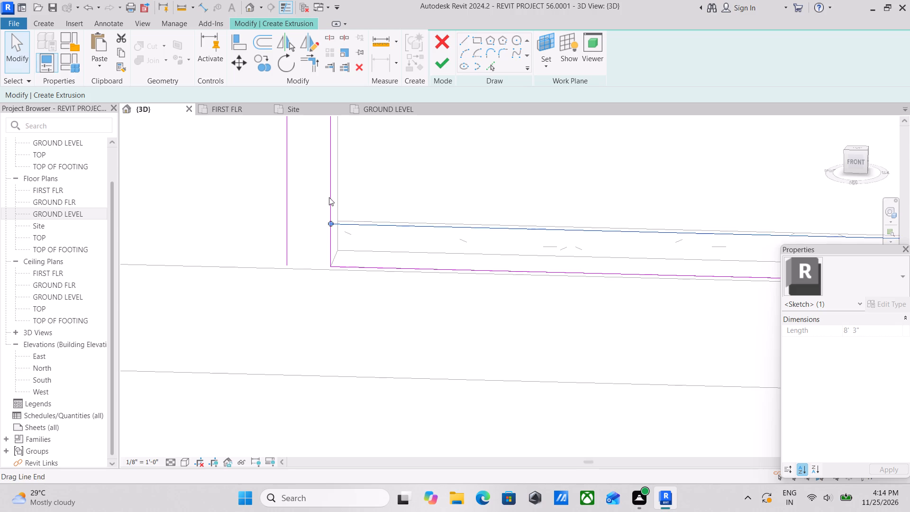
{"action": "left_click", "coordinate": [328, 238]}
{"action": "left_click_drag", "start_coordinate": [332, 262], "coordinate": [334, 239]}
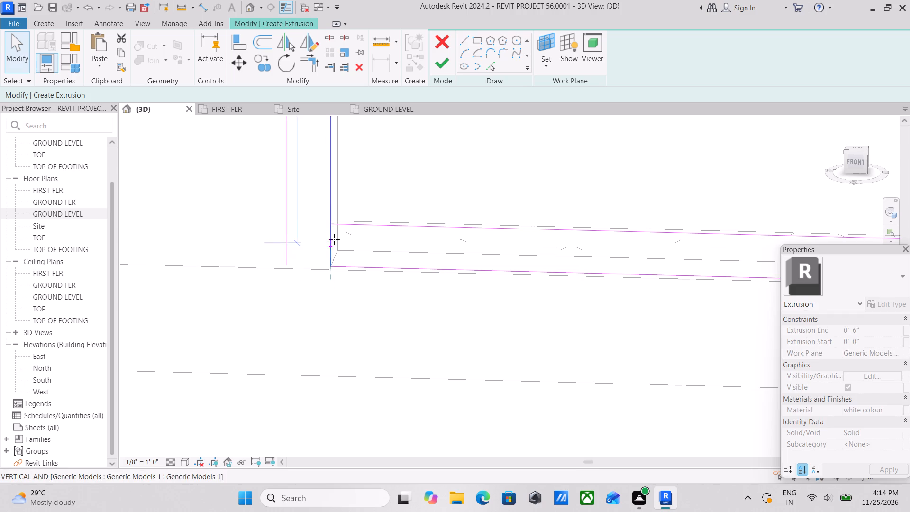
{"action": "left_click_drag", "start_coordinate": [334, 239], "coordinate": [332, 223]}
{"action": "key", "text": "Escape"}
Shorten the inner right jamb line so its lower end meets the upper base line.
{"action": "scroll", "coordinate": [380, 244], "scroll_direction": "down", "scroll_amount": 5}
{"action": "middle_click_drag", "start_coordinate": [435, 239], "coordinate": [18, 227]}
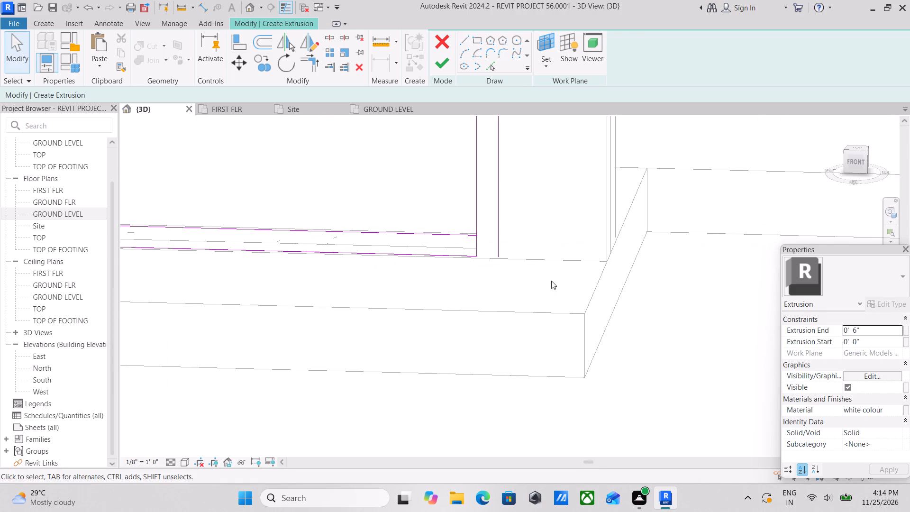
{"action": "scroll", "coordinate": [448, 228], "scroll_direction": "up", "scroll_amount": 3}
{"action": "left_click", "coordinate": [492, 255]}
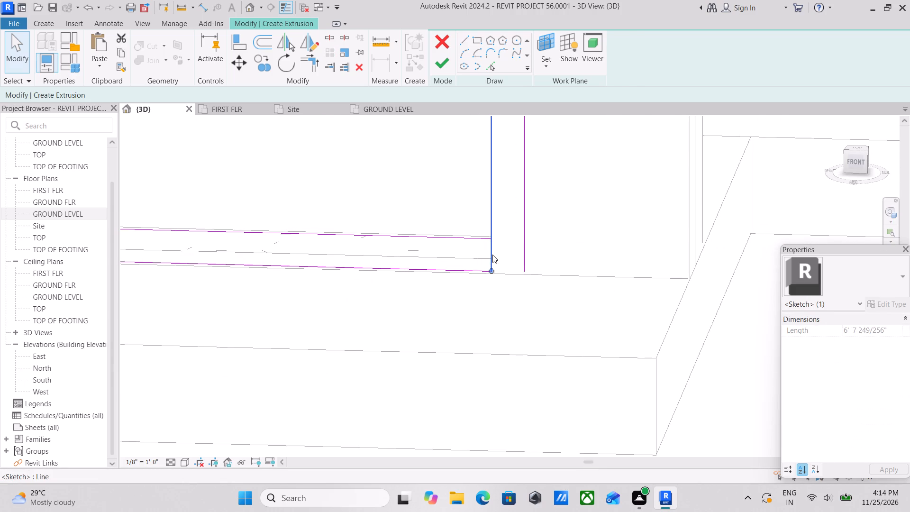
{"action": "left_click_drag", "start_coordinate": [490, 266], "coordinate": [491, 238]}
{"action": "key", "text": "Escape"}
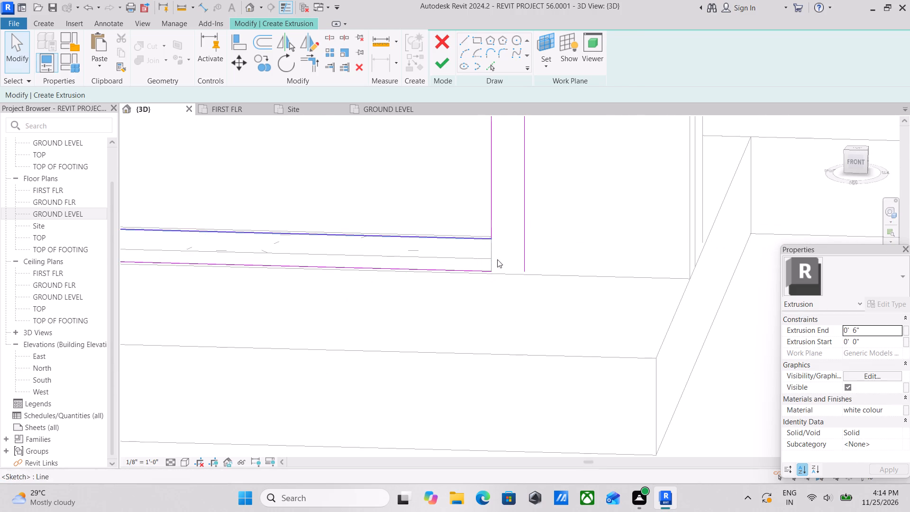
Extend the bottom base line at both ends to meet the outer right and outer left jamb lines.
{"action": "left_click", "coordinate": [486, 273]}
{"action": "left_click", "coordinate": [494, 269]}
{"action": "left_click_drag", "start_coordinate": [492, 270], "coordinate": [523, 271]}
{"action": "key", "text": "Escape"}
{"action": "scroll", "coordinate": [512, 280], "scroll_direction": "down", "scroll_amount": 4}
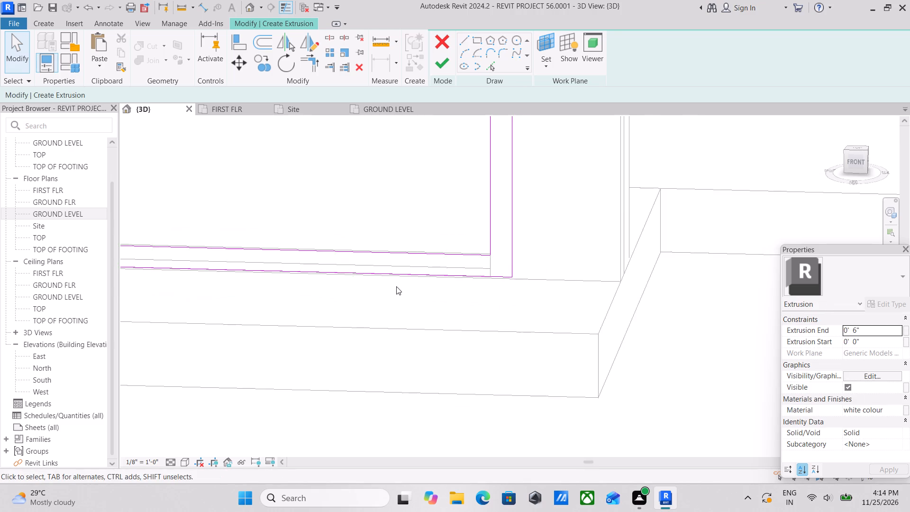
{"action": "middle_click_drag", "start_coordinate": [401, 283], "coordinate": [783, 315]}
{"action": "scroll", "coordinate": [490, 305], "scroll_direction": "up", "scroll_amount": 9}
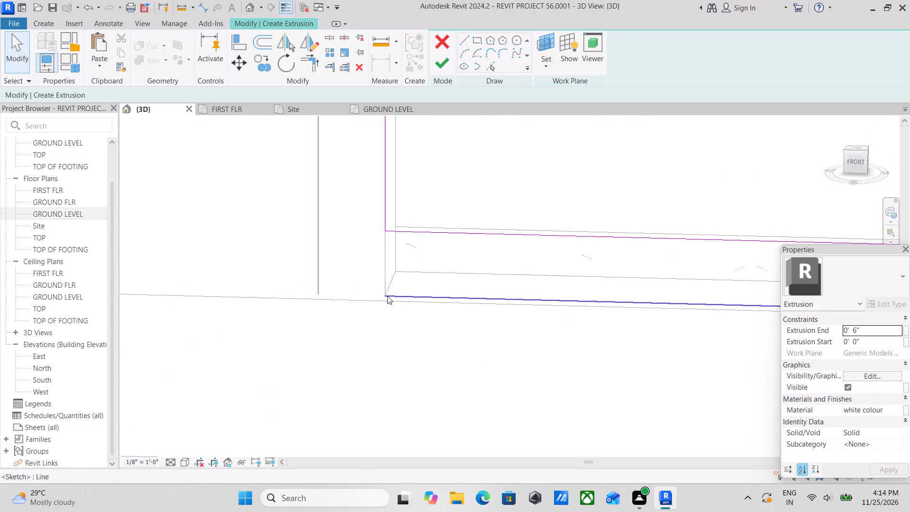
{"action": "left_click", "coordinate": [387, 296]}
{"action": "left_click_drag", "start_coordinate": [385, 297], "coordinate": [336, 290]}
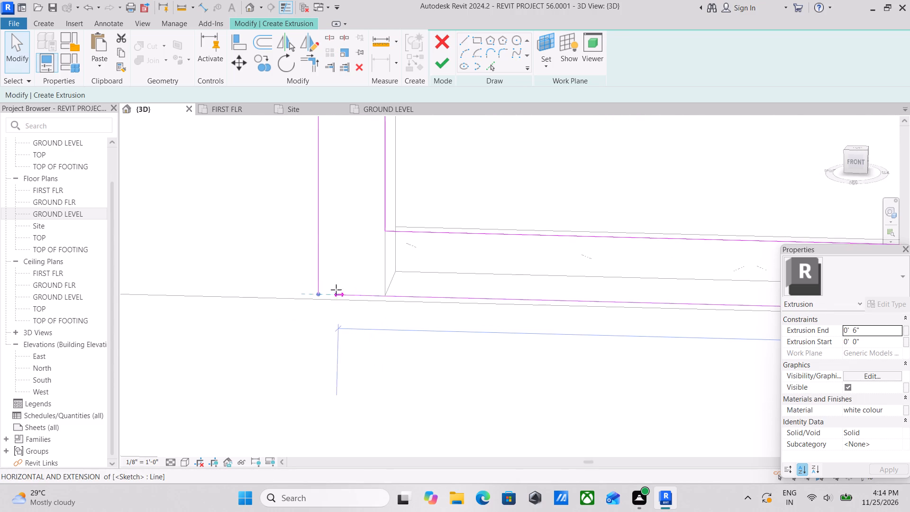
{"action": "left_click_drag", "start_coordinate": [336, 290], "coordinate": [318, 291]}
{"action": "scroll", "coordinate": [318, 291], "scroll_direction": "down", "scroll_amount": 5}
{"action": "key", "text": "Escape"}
Examine the complete trim outline around the arched front opening.
{"action": "scroll", "coordinate": [318, 291], "scroll_direction": "down", "scroll_amount": 10}
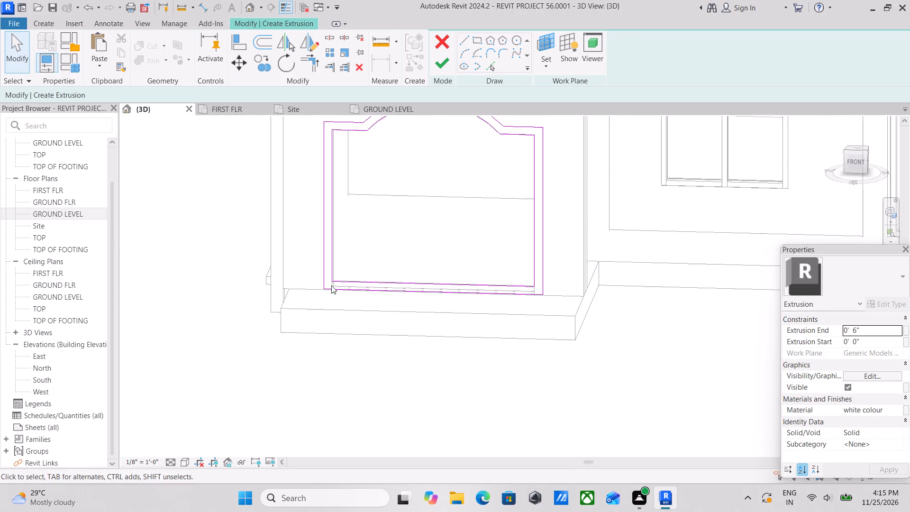
{"action": "middle_click_drag", "start_coordinate": [333, 286], "coordinate": [382, 323]}
{"action": "scroll", "coordinate": [384, 323], "scroll_direction": "up", "scroll_amount": 1}
{"action": "scroll", "coordinate": [377, 321], "scroll_direction": "down", "scroll_amount": 3}
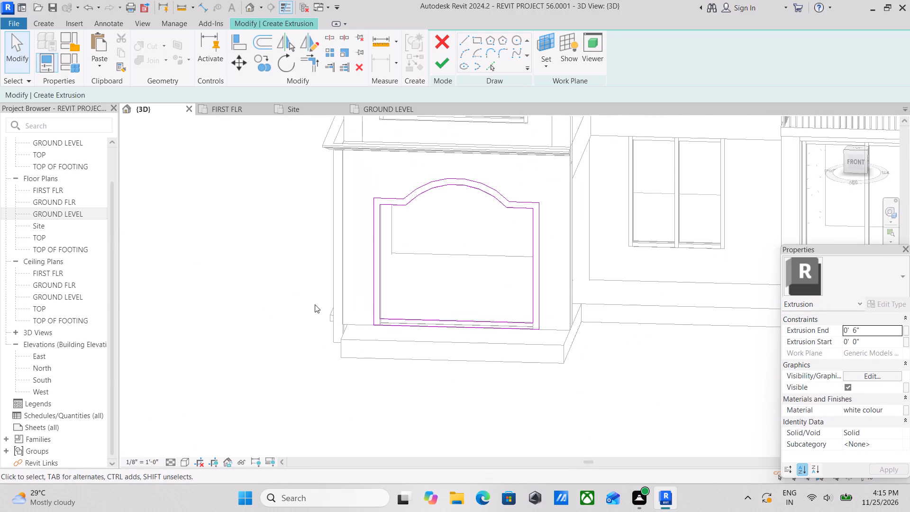
{"action": "scroll", "coordinate": [323, 330], "scroll_direction": "up", "scroll_amount": 1}
{"action": "scroll", "coordinate": [343, 308], "scroll_direction": "down", "scroll_amount": 1}
{"action": "middle_click_drag", "start_coordinate": [343, 308], "coordinate": [362, 333]}
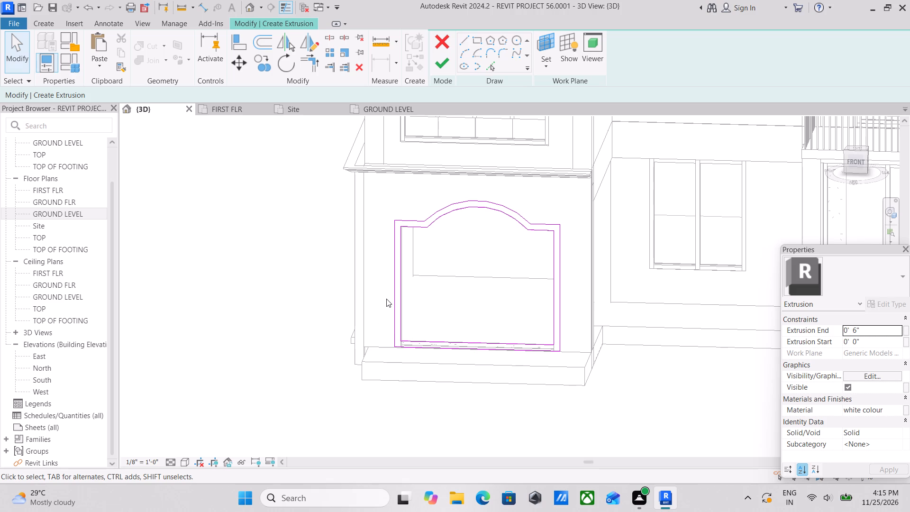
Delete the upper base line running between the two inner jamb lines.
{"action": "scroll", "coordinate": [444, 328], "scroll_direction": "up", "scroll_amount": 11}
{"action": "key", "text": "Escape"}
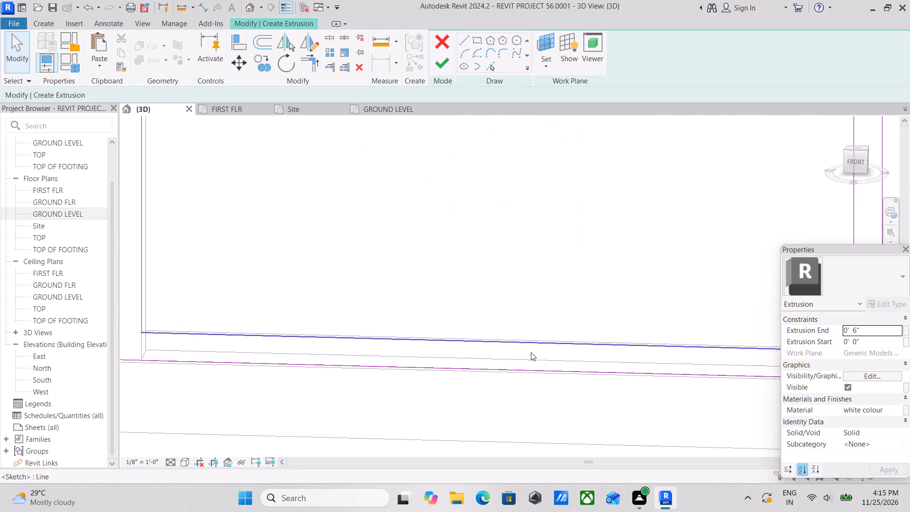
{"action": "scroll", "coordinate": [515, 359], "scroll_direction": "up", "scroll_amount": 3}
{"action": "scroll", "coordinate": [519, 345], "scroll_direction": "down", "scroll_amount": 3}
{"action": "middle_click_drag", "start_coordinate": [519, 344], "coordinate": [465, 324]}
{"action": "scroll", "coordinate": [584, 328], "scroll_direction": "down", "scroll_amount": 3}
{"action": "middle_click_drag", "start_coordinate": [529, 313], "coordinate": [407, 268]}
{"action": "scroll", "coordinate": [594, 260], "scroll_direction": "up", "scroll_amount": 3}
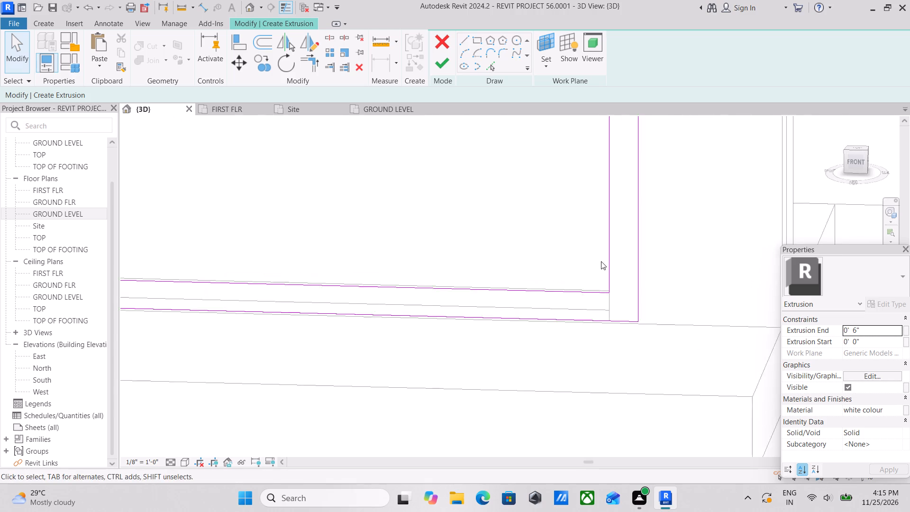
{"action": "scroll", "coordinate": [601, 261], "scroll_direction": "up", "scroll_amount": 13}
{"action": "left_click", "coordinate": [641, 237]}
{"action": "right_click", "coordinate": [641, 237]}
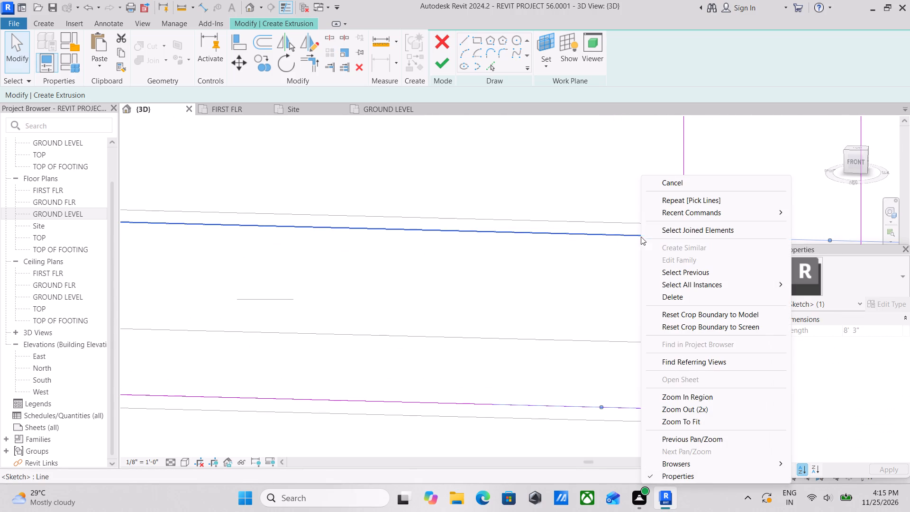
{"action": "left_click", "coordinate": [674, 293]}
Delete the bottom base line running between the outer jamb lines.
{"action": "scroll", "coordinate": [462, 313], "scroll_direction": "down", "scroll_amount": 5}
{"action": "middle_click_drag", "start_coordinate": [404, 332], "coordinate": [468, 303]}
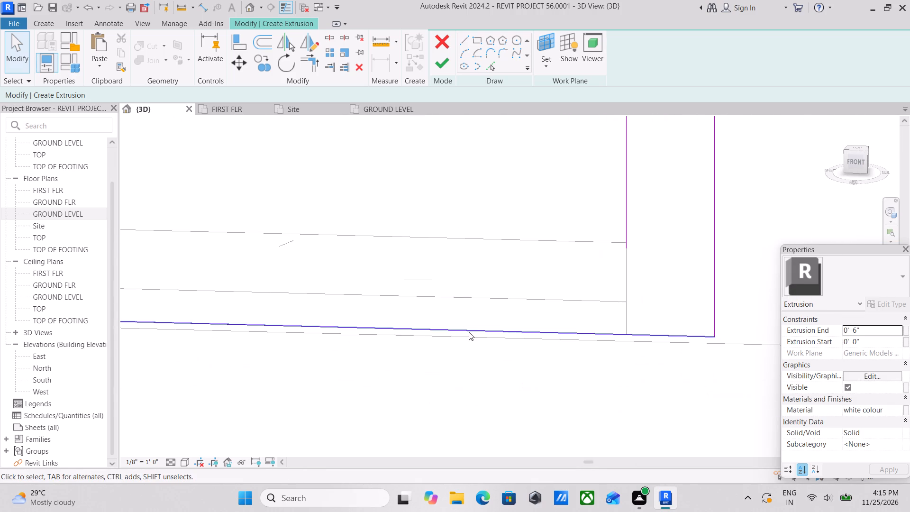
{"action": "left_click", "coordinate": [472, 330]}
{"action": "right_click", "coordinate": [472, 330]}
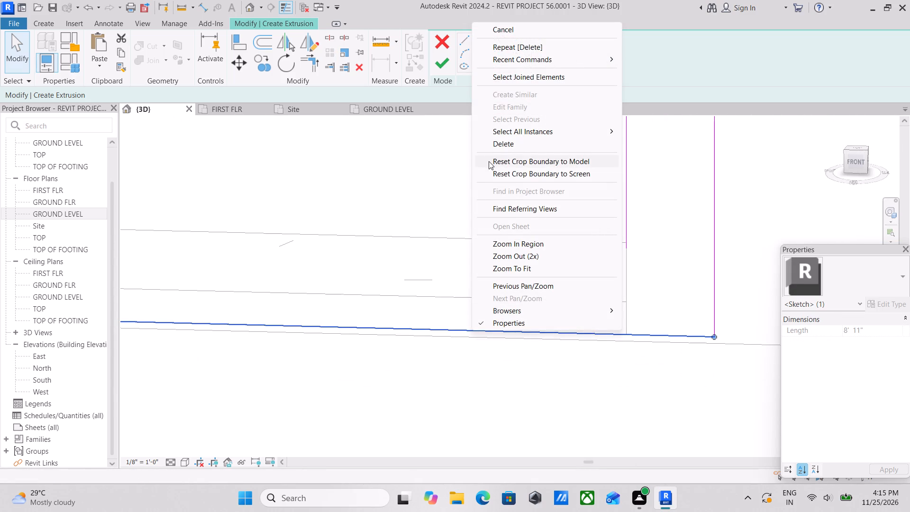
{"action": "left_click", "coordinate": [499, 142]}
Examine the lower ends of the jamb lines at the base of the opening.
{"action": "scroll", "coordinate": [447, 299], "scroll_direction": "down", "scroll_amount": 7}
{"action": "middle_click_drag", "start_coordinate": [366, 304], "coordinate": [516, 324]}
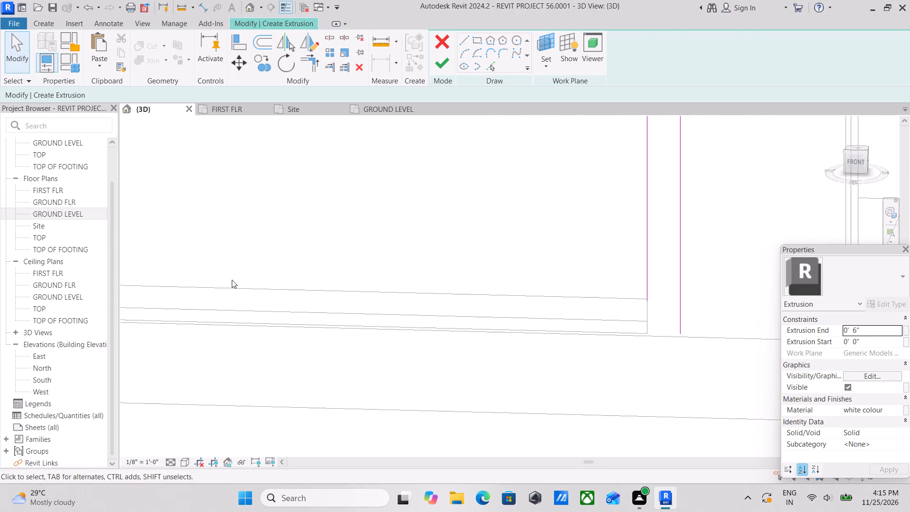
{"action": "middle_click_drag", "start_coordinate": [216, 278], "coordinate": [571, 273]}
{"action": "scroll", "coordinate": [560, 277], "scroll_direction": "down", "scroll_amount": 1}
{"action": "middle_click_drag", "start_coordinate": [135, 270], "coordinate": [344, 285]}
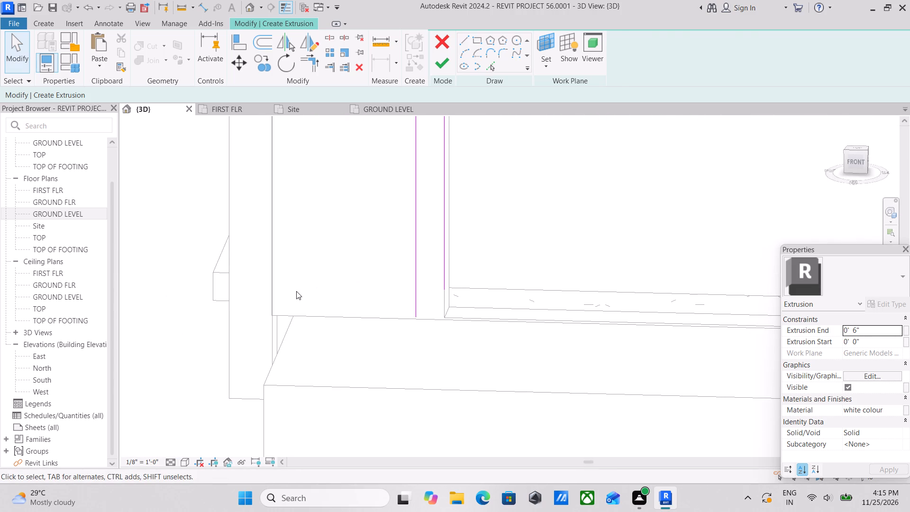
{"action": "scroll", "coordinate": [296, 291], "scroll_direction": "up", "scroll_amount": 1}
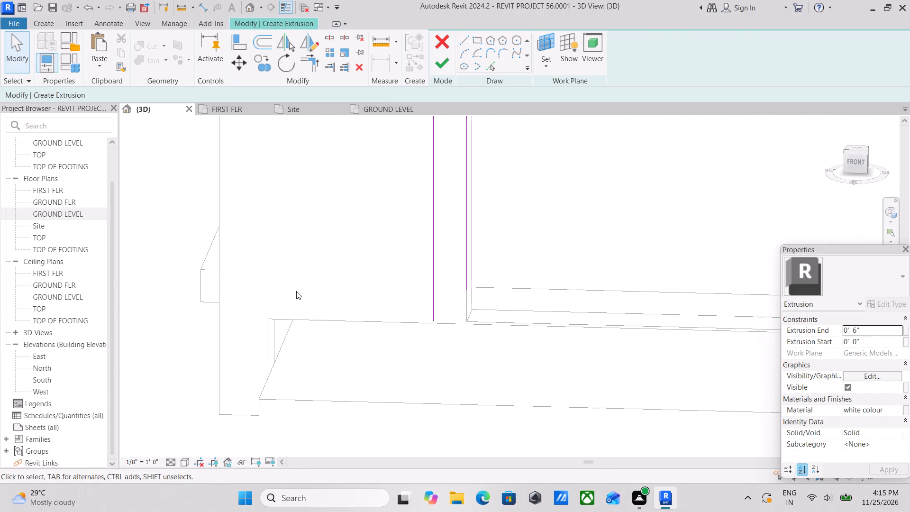
{"action": "scroll", "coordinate": [337, 305], "scroll_direction": "down", "scroll_amount": 11}
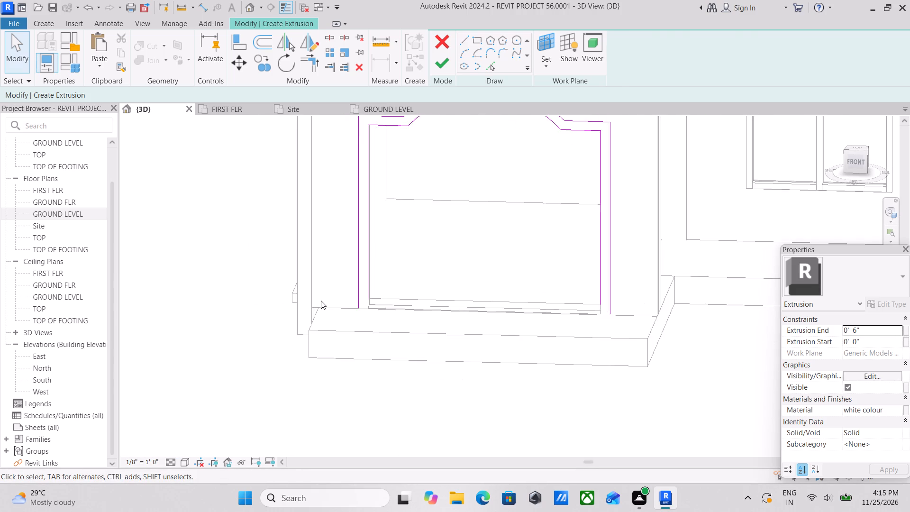
Extend the left inner jamb line down to the base of the arched opening.
{"action": "scroll", "coordinate": [321, 301], "scroll_direction": "down", "scroll_amount": 6}
{"action": "middle_click_drag", "start_coordinate": [334, 306], "coordinate": [418, 309], "text": "shift"}
{"action": "scroll", "coordinate": [418, 309], "scroll_direction": "up", "scroll_amount": 1, "text": "shift"}
{"action": "scroll", "coordinate": [542, 338], "scroll_direction": "up", "scroll_amount": 5}
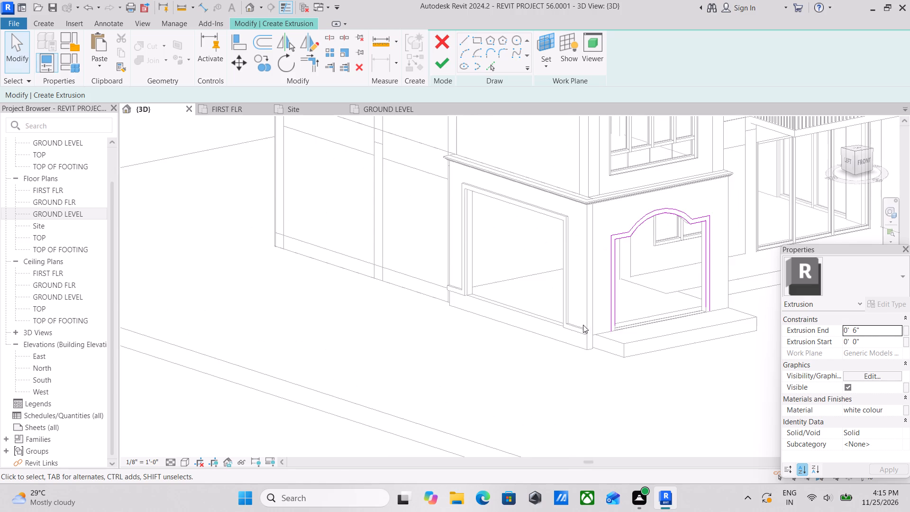
{"action": "scroll", "coordinate": [583, 325], "scroll_direction": "up", "scroll_amount": 14}
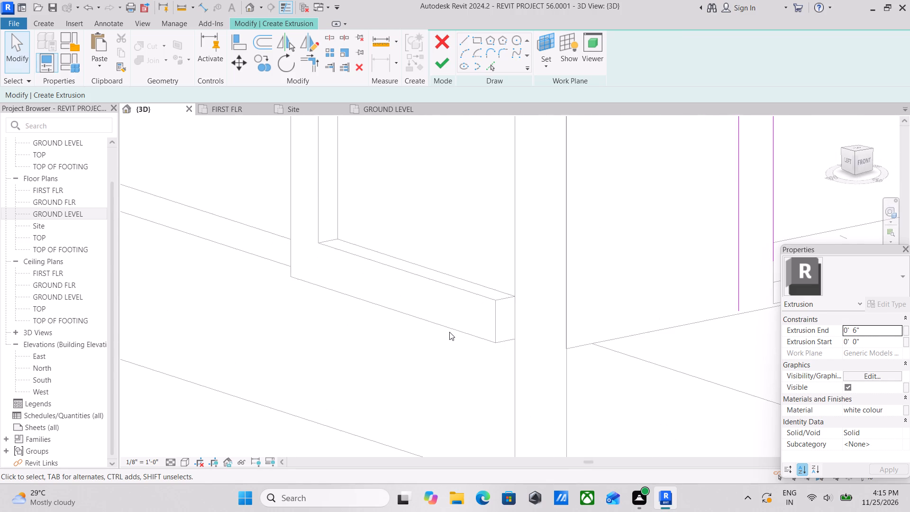
{"action": "scroll", "coordinate": [449, 332], "scroll_direction": "down", "scroll_amount": 4}
{"action": "middle_click_drag", "start_coordinate": [604, 348], "coordinate": [474, 354]}
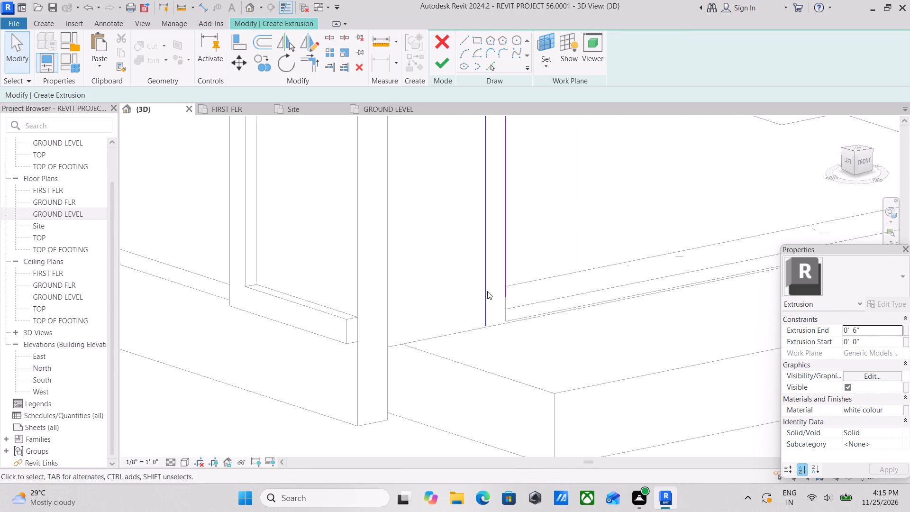
{"action": "left_click", "coordinate": [504, 291]}
{"action": "left_click_drag", "start_coordinate": [504, 299], "coordinate": [506, 317]}
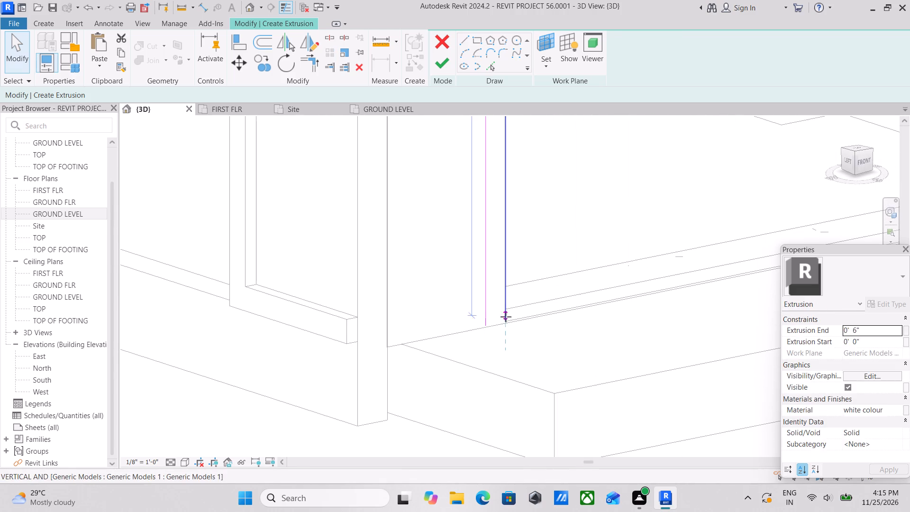
{"action": "left_click_drag", "start_coordinate": [506, 317], "coordinate": [507, 320]}
Shorten the left outer jamb line so its lower end sits above the base of the opening.
{"action": "left_click", "coordinate": [482, 315]}
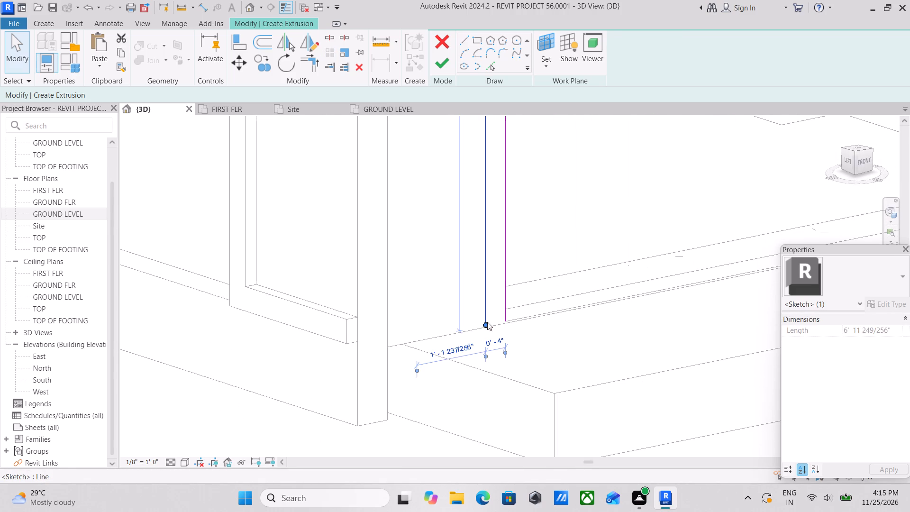
{"action": "left_click_drag", "start_coordinate": [484, 322], "coordinate": [482, 290]}
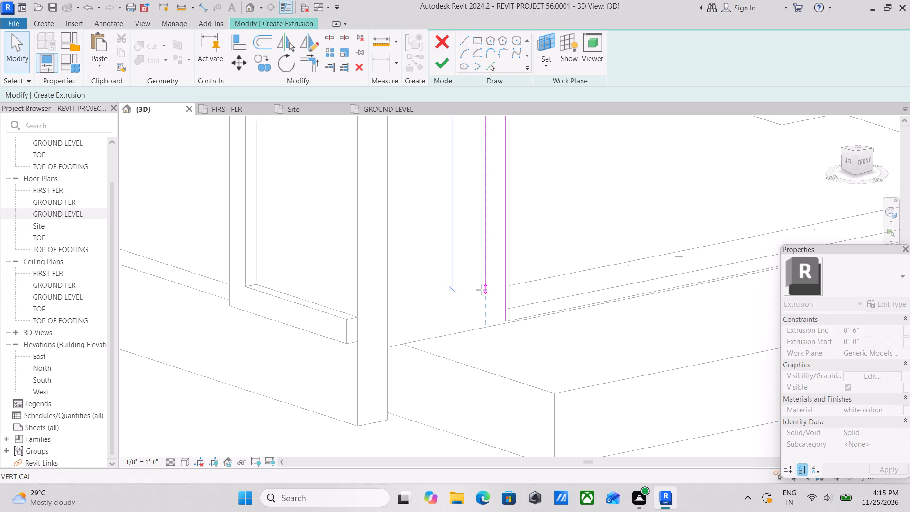
{"action": "left_click_drag", "start_coordinate": [482, 290], "coordinate": [482, 289]}
{"action": "key", "text": "Escape"}
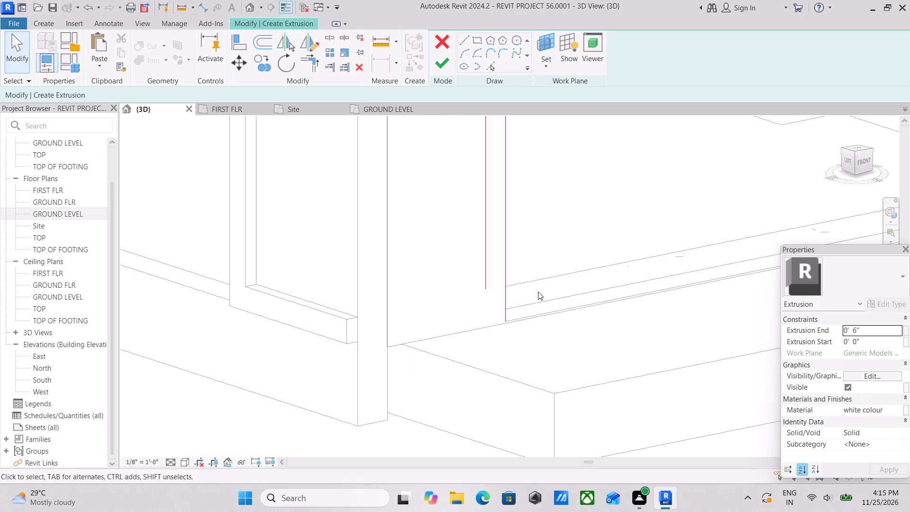
Draw a 2'-0" base line from the left inner jamb's lower end to the porch's outer corner.
{"action": "left_click", "coordinate": [465, 41]}
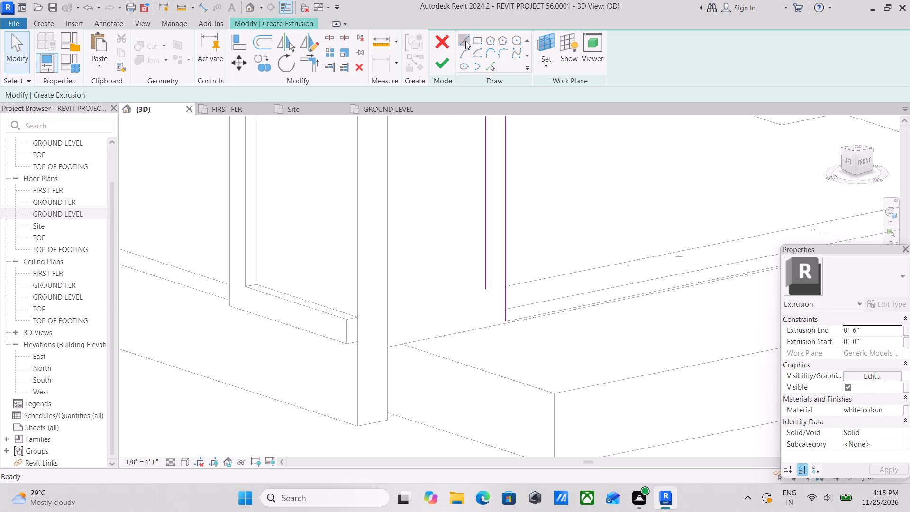
{"action": "left_click", "coordinate": [504, 320]}
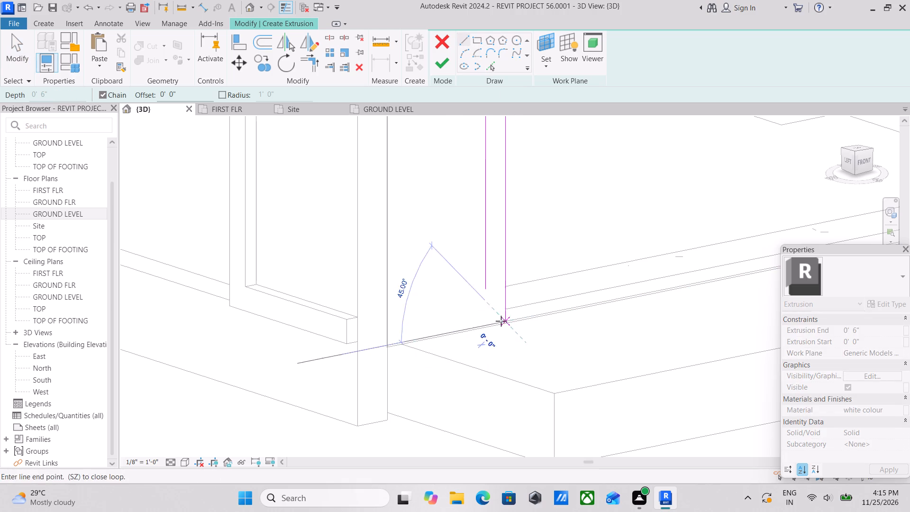
{"action": "left_click", "coordinate": [388, 346]}
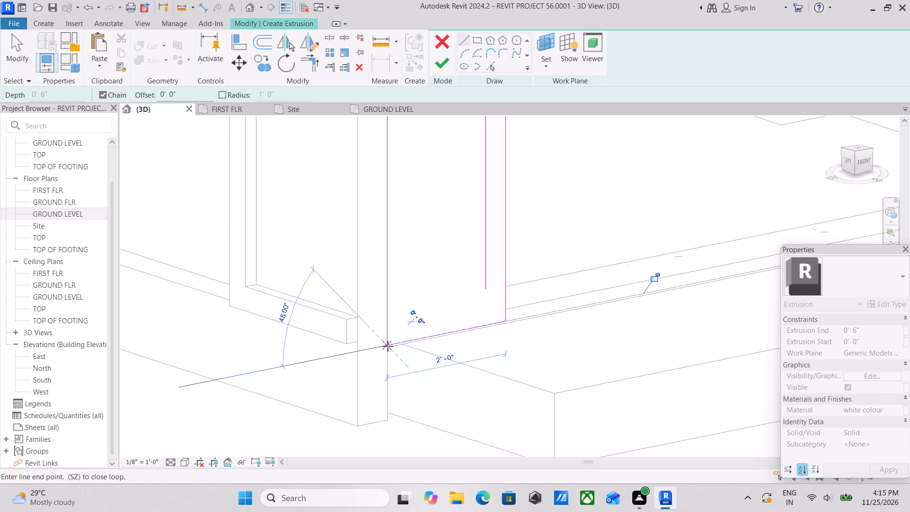
{"action": "key", "text": "Escape"}
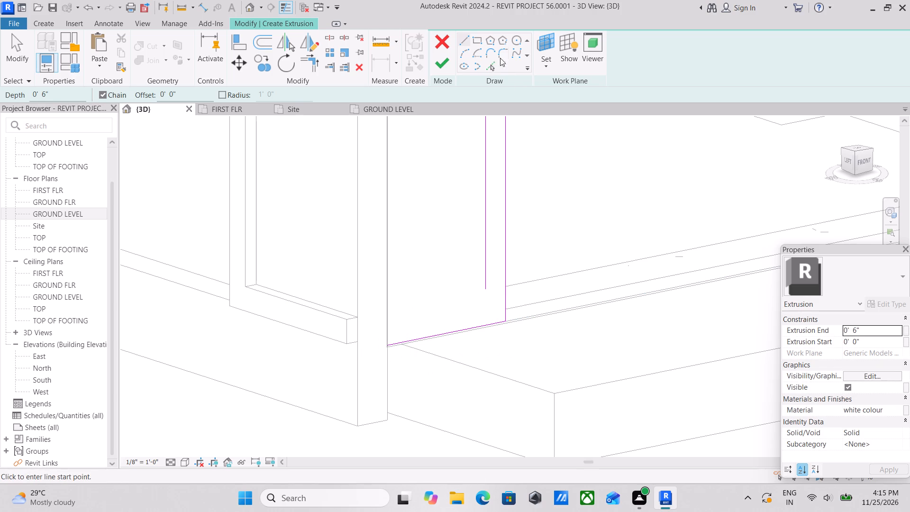
Add a parallel sketch line offset 4" above the left base line.
{"action": "left_click", "coordinate": [489, 65]}
{"action": "left_click_drag", "start_coordinate": [150, 91], "coordinate": [139, 95]}
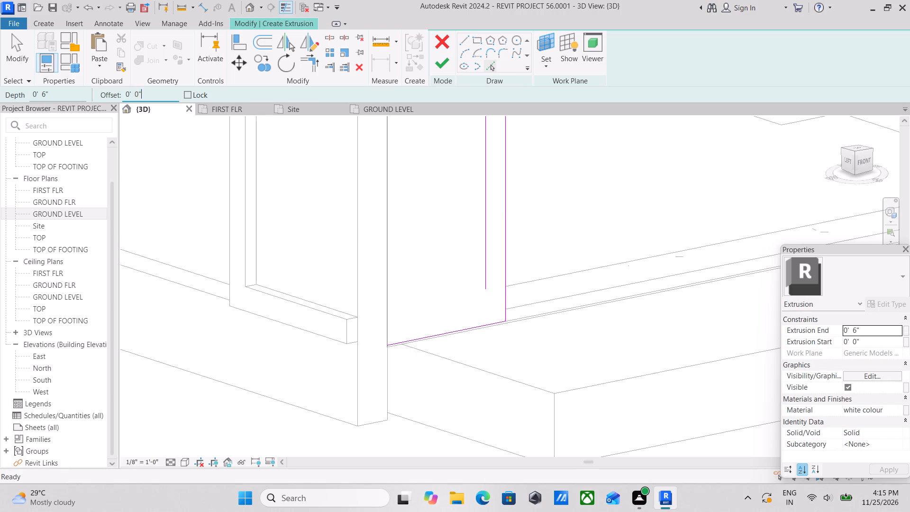
{"action": "left_click_drag", "start_coordinate": [139, 95], "coordinate": [88, 102]}
{"action": "key", "text": "4"}
{"action": "key", "text": "shift+quotedbl"}
{"action": "key", "text": "Return"}
{"action": "left_click", "coordinate": [453, 327]}
{"action": "key", "text": "Escape"}
{"action": "scroll", "coordinate": [517, 220], "scroll_direction": "up", "scroll_amount": 2}
{"action": "key", "text": "Escape"}
{"action": "key", "text": "Escape"}
{"action": "scroll", "coordinate": [495, 298], "scroll_direction": "up", "scroll_amount": 3}
{"action": "key", "text": "Escape"}
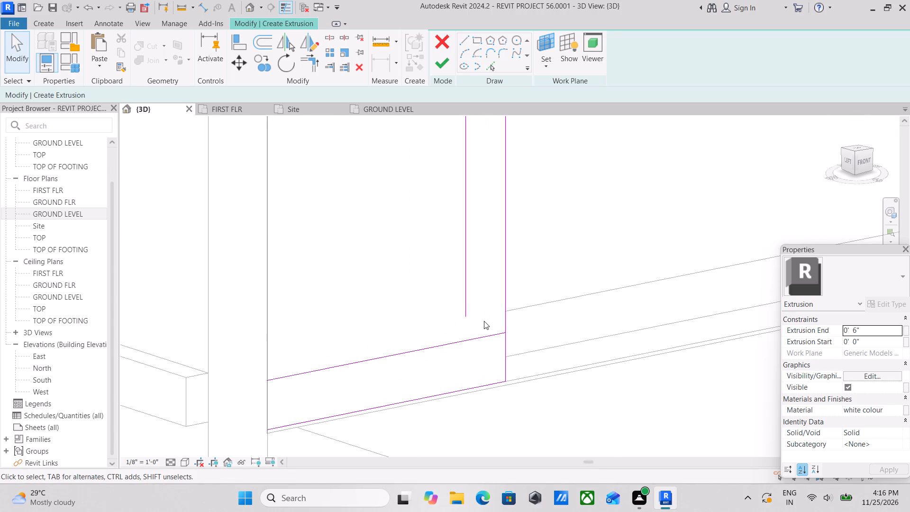
{"action": "key", "text": "Escape"}
{"action": "key", "text": "Escape"}
Bring the left outer jamb line down to the upper base line and trim the two into a corner.
{"action": "left_click", "coordinate": [467, 308]}
{"action": "left_click_drag", "start_coordinate": [466, 317], "coordinate": [465, 329]}
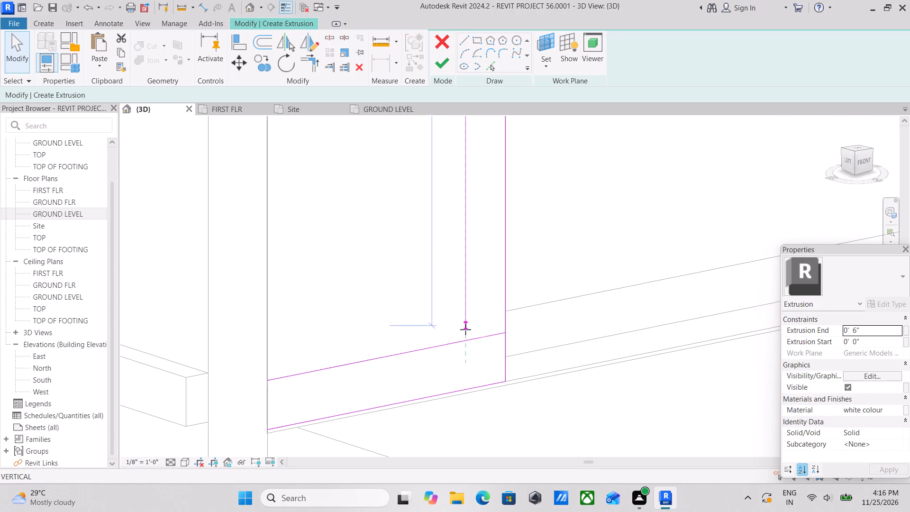
{"action": "left_click_drag", "start_coordinate": [465, 329], "coordinate": [466, 339]}
{"action": "key", "text": "Escape"}
{"action": "scroll", "coordinate": [408, 301], "scroll_direction": "up", "scroll_amount": 2}
{"action": "type", "text": "tr"}
{"action": "left_click", "coordinate": [485, 302]}
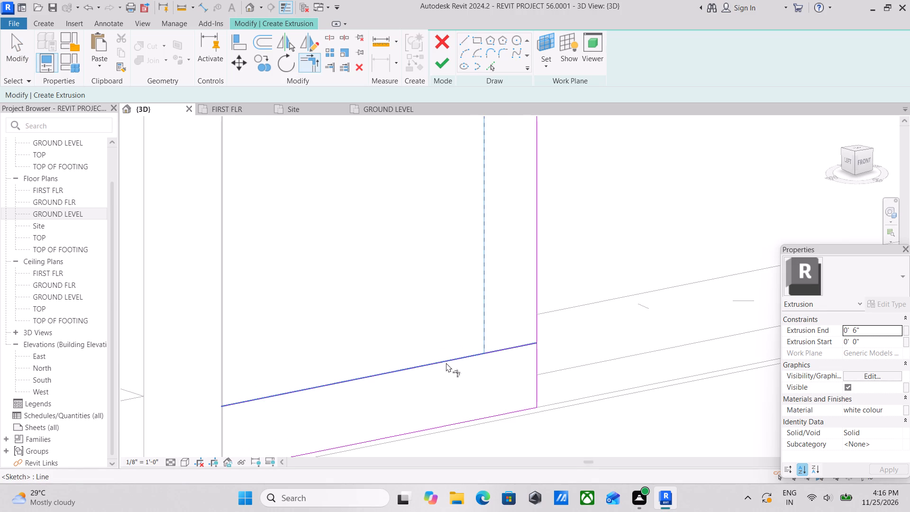
{"action": "left_click", "coordinate": [445, 360]}
{"action": "scroll", "coordinate": [445, 359], "scroll_direction": "down", "scroll_amount": 4}
{"action": "key", "text": "Escape"}
{"action": "scroll", "coordinate": [424, 365], "scroll_direction": "down", "scroll_amount": 3}
{"action": "key", "text": "Escape"}
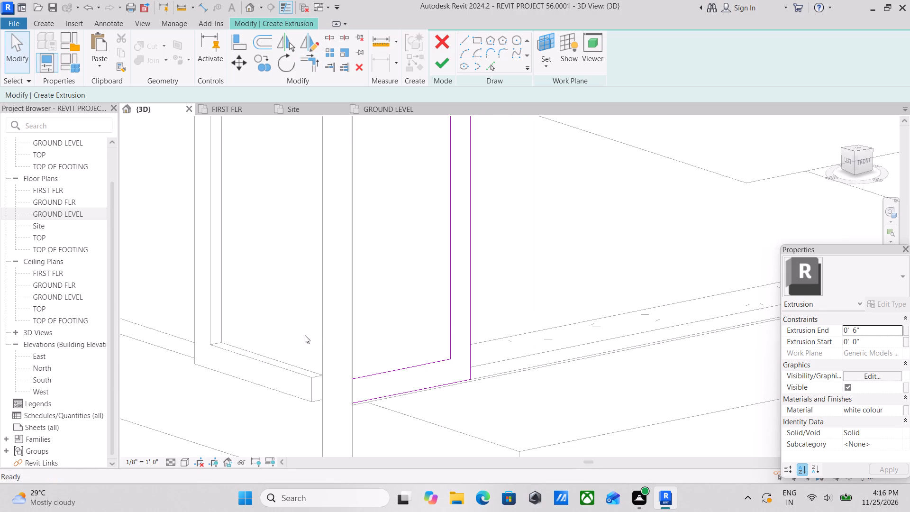
Close the left base return with a short vertical line at the porch corner.
{"action": "left_click", "coordinate": [465, 41]}
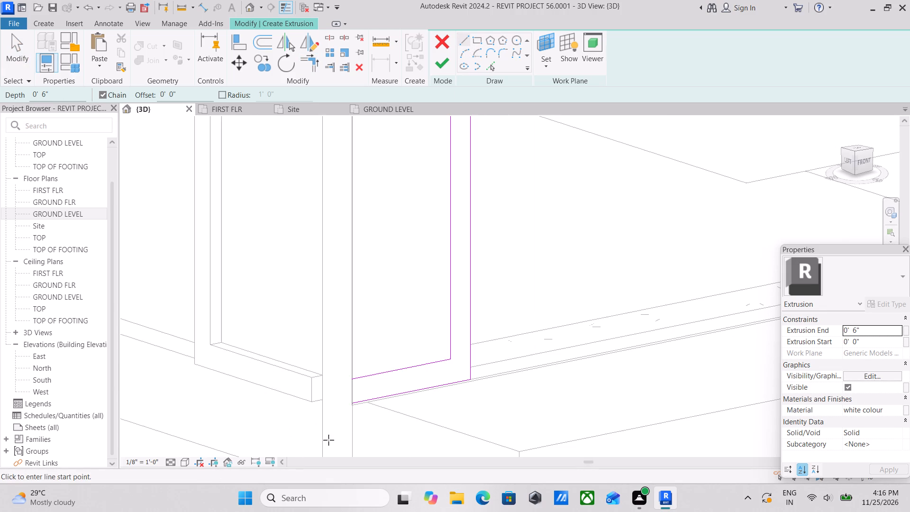
{"action": "scroll", "coordinate": [379, 401], "scroll_direction": "up", "scroll_amount": 7}
{"action": "left_click", "coordinate": [319, 348]}
{"action": "middle_click_drag", "start_coordinate": [317, 401], "coordinate": [320, 365]}
{"action": "left_click", "coordinate": [320, 380]}
{"action": "key", "text": "Escape"}
{"action": "scroll", "coordinate": [387, 289], "scroll_direction": "down", "scroll_amount": 4}
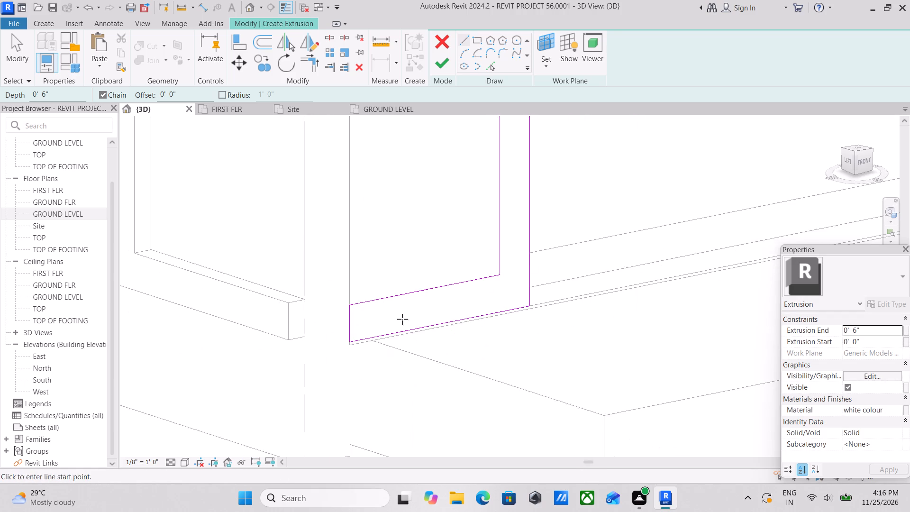
Shorten the right outer jamb line so its lower end sits above the base of the opening.
{"action": "middle_click_drag", "start_coordinate": [483, 321], "coordinate": [58, 393]}
{"action": "scroll", "coordinate": [58, 393], "scroll_direction": "down", "scroll_amount": 1}
{"action": "scroll", "coordinate": [525, 283], "scroll_direction": "down", "scroll_amount": 3}
{"action": "scroll", "coordinate": [388, 317], "scroll_direction": "down", "scroll_amount": 1}
{"action": "middle_click_drag", "start_coordinate": [380, 325], "coordinate": [242, 369]}
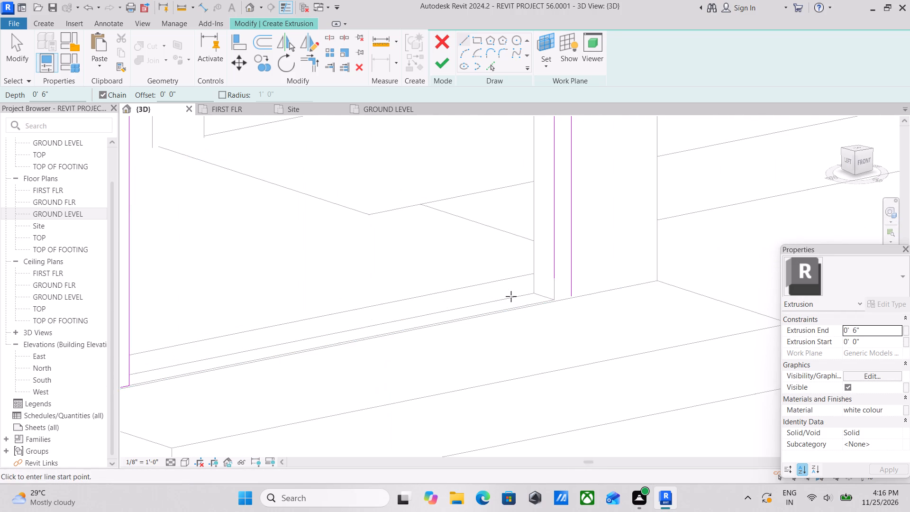
{"action": "middle_click_drag", "start_coordinate": [495, 311], "coordinate": [369, 374]}
{"action": "key", "text": "Escape"}
{"action": "scroll", "coordinate": [497, 353], "scroll_direction": "up", "scroll_amount": 3}
{"action": "key", "text": "Escape"}
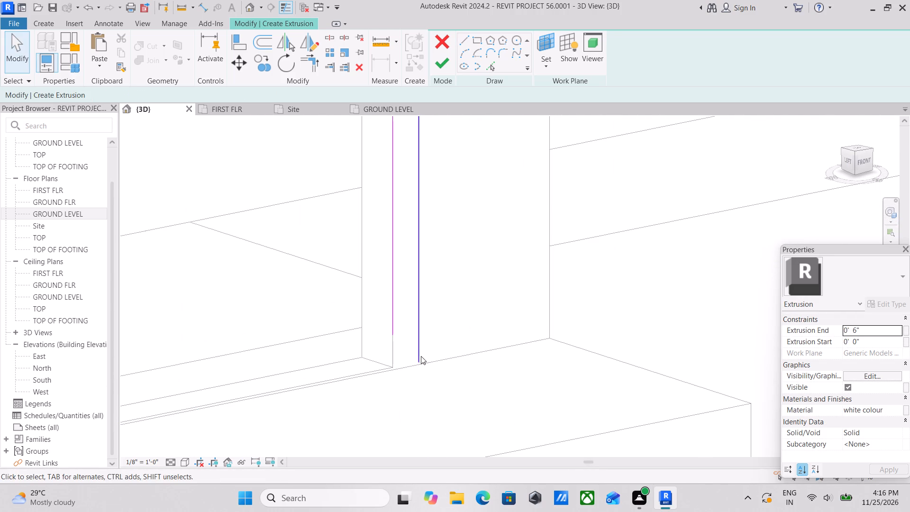
{"action": "left_click", "coordinate": [416, 354]}
{"action": "left_click_drag", "start_coordinate": [417, 360], "coordinate": [413, 324]}
Extend the right inner jamb line down to the base of the arched opening.
{"action": "left_click", "coordinate": [390, 330]}
{"action": "left_click_drag", "start_coordinate": [392, 338], "coordinate": [392, 345]}
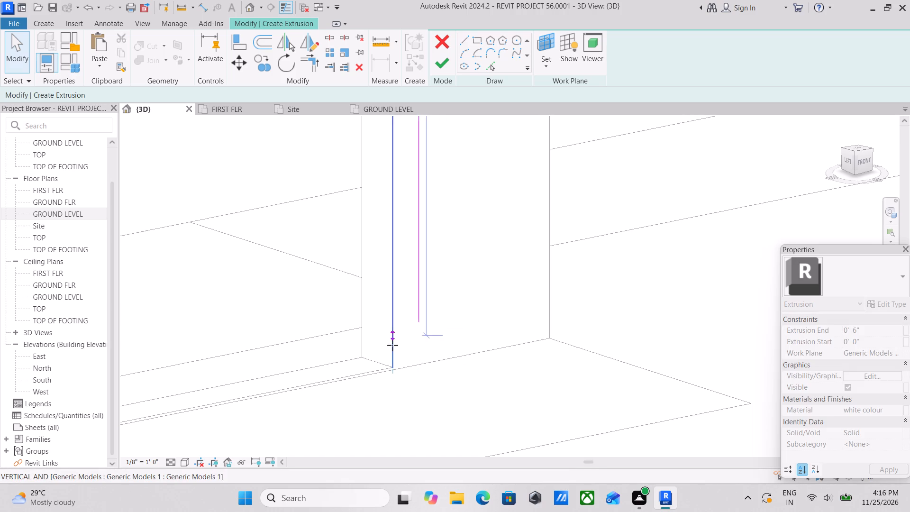
{"action": "left_click_drag", "start_coordinate": [392, 345], "coordinate": [395, 365]}
{"action": "key", "text": "Escape"}
{"action": "scroll", "coordinate": [410, 367], "scroll_direction": "up", "scroll_amount": 3}
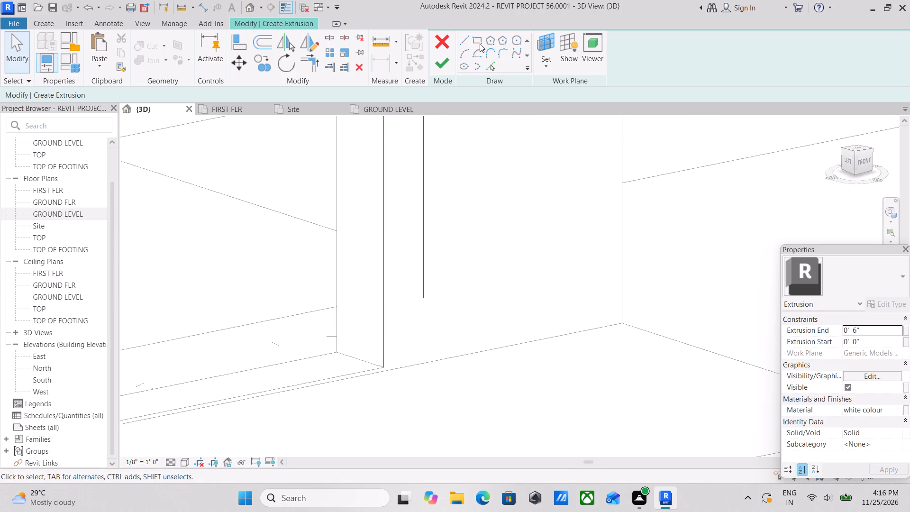
Draw a base line about 2'-0" long from the right inner jamb's lower end to the wall's outer corner.
{"action": "left_click", "coordinate": [464, 35]}
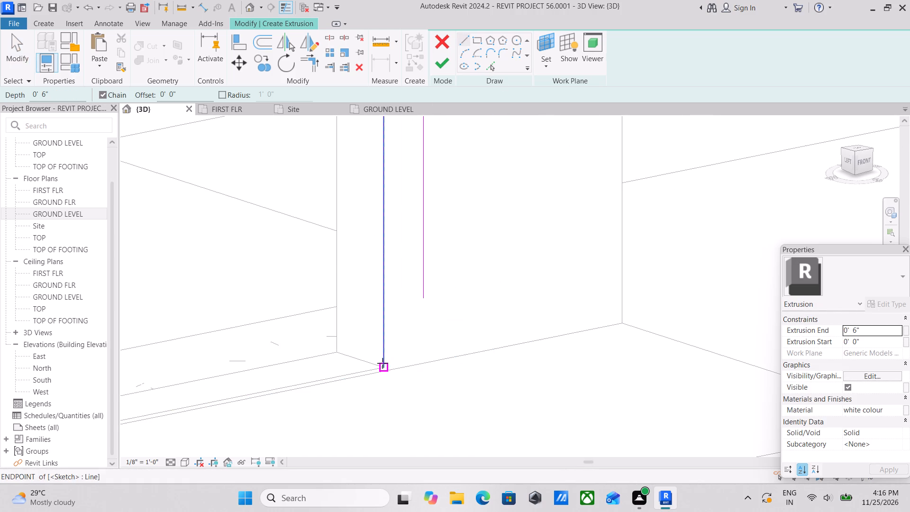
{"action": "left_click", "coordinate": [382, 363]}
{"action": "middle_click_drag", "start_coordinate": [495, 348], "coordinate": [319, 388]}
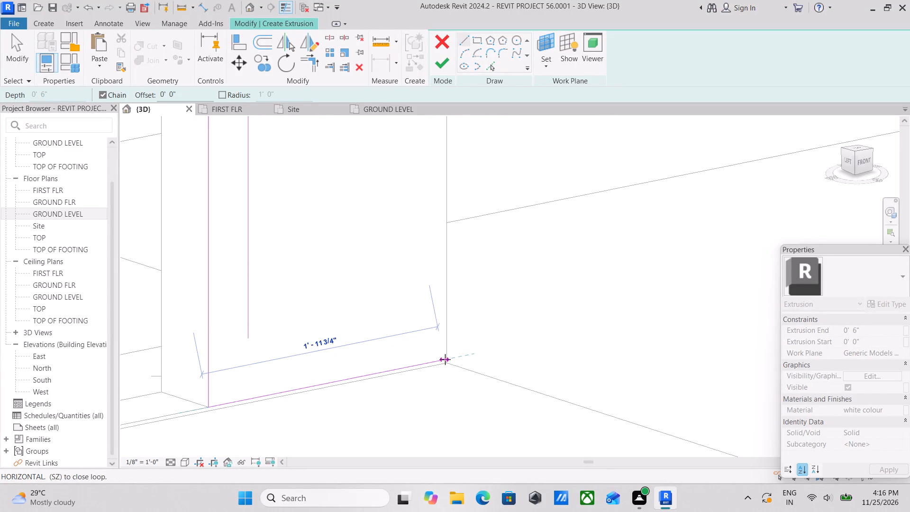
{"action": "left_click", "coordinate": [449, 358]}
{"action": "key", "text": "Escape"}
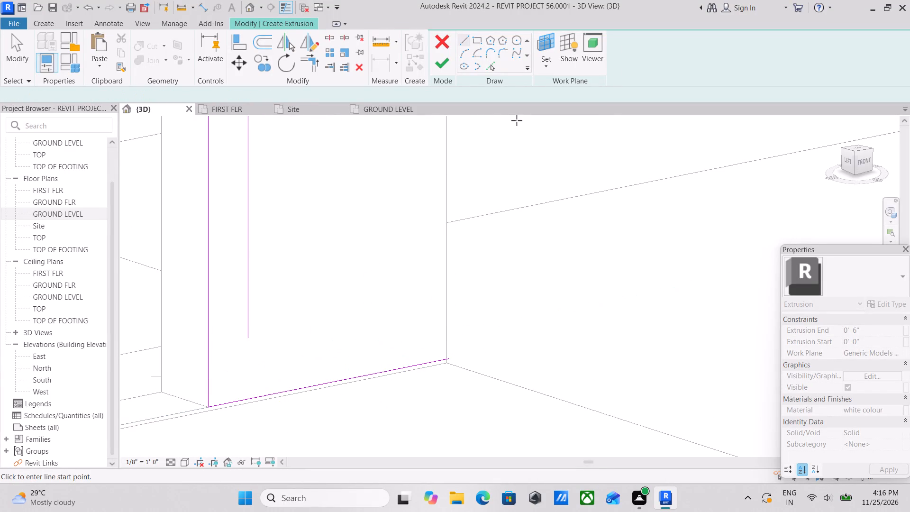
Add a parallel sketch line offset 4" above the right base line.
{"action": "left_click", "coordinate": [491, 67]}
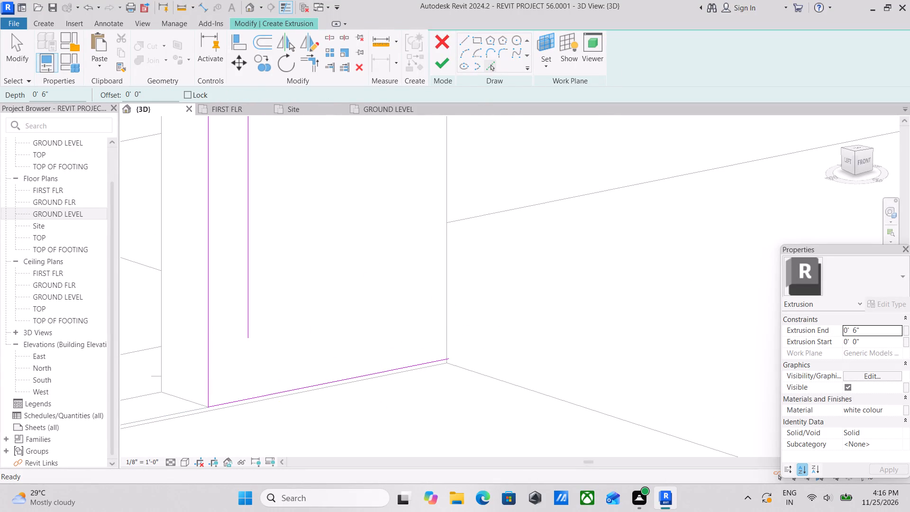
{"action": "left_click_drag", "start_coordinate": [149, 92], "coordinate": [83, 101]}
{"action": "key", "text": "4"}
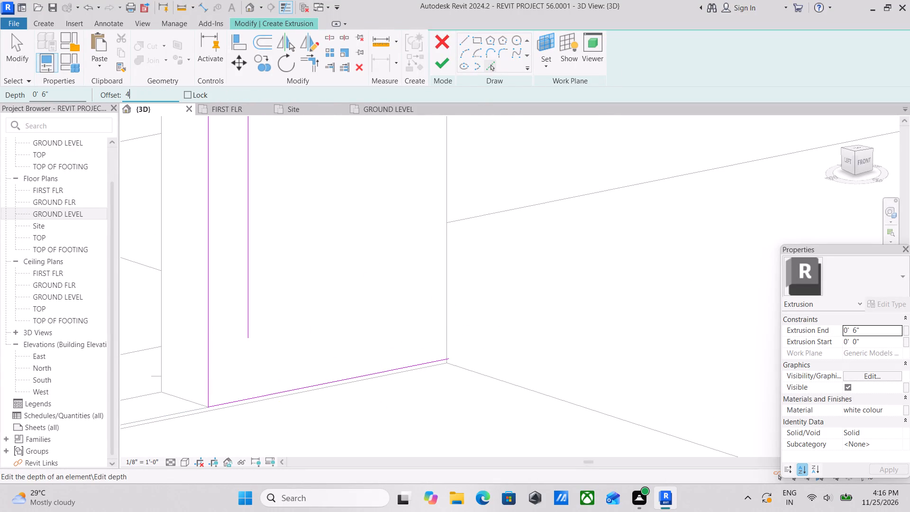
{"action": "key", "text": "shift+quotedbl"}
{"action": "key", "text": "Return"}
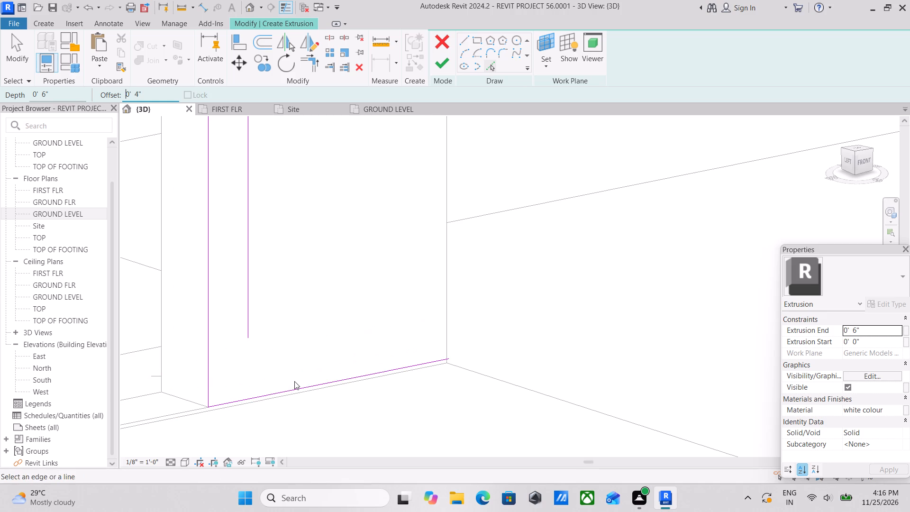
{"action": "left_click", "coordinate": [334, 379]}
{"action": "key", "text": "Escape"}
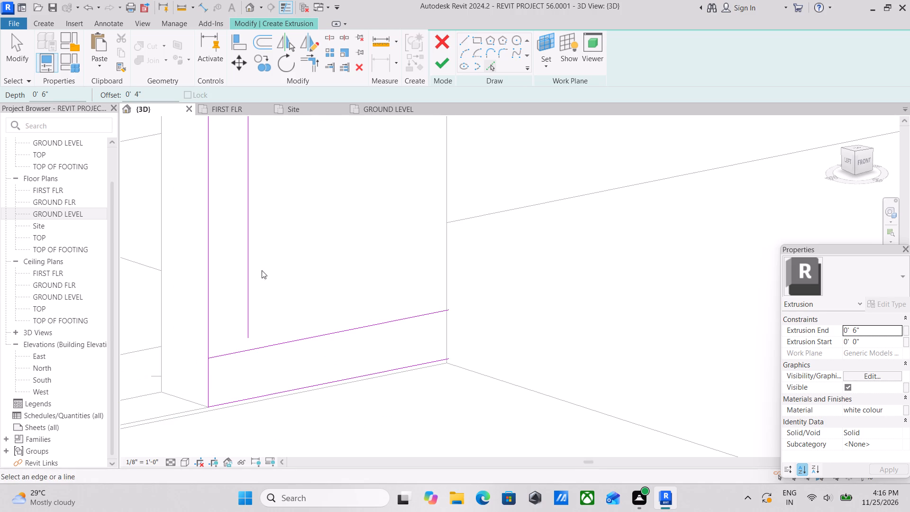
{"action": "key", "text": "Escape"}
Trim the right outer jamb line and the upper base line into a corner.
{"action": "type", "text": "tr"}
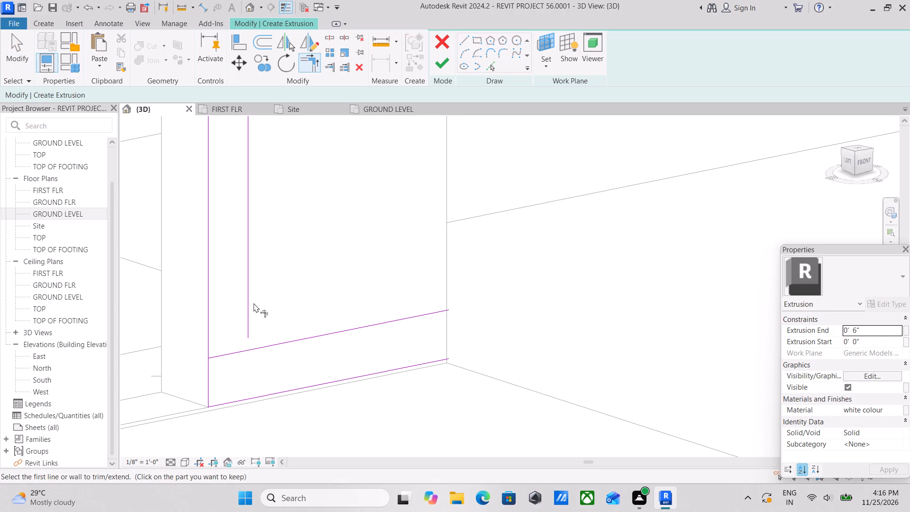
{"action": "left_click", "coordinate": [251, 303]}
{"action": "left_click", "coordinate": [271, 345]}
{"action": "scroll", "coordinate": [272, 343], "scroll_direction": "down", "scroll_amount": 3}
{"action": "key", "text": "Escape"}
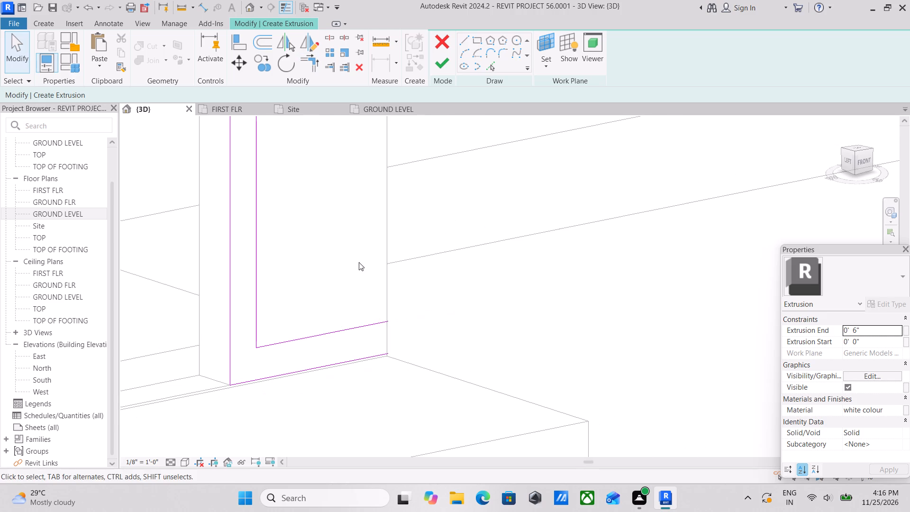
{"action": "key", "text": "Escape"}
Close the right base return with a short vertical line at the wall's outer corner.
{"action": "left_click", "coordinate": [461, 37]}
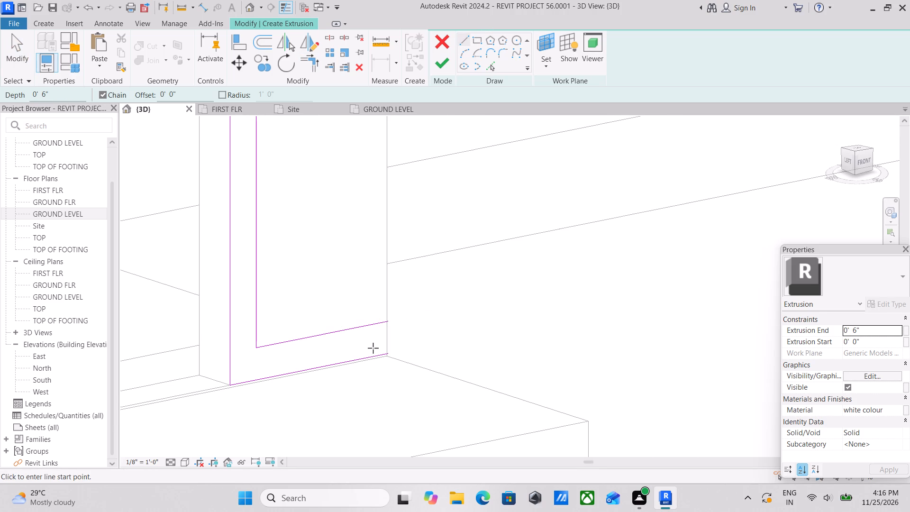
{"action": "left_click", "coordinate": [388, 353]}
{"action": "left_click", "coordinate": [388, 319]}
{"action": "key", "text": "Escape"}
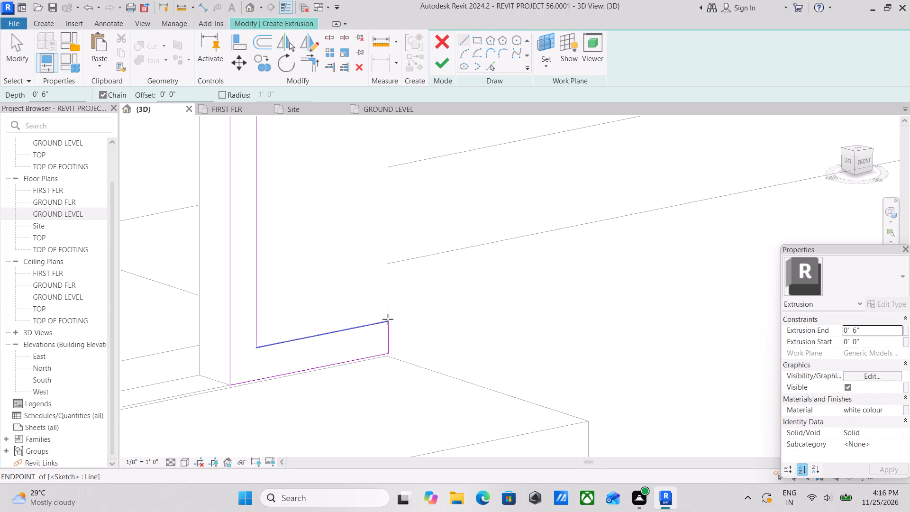
Finish the closed sketch of the arched front opening's trim to create the extrusion.
{"action": "scroll", "coordinate": [419, 303], "scroll_direction": "down", "scroll_amount": 8}
{"action": "middle_click_drag", "start_coordinate": [448, 299], "coordinate": [512, 341]}
{"action": "key", "text": "Escape"}
{"action": "key", "text": "Escape"}
{"action": "scroll", "coordinate": [500, 268], "scroll_direction": "down", "scroll_amount": 3}
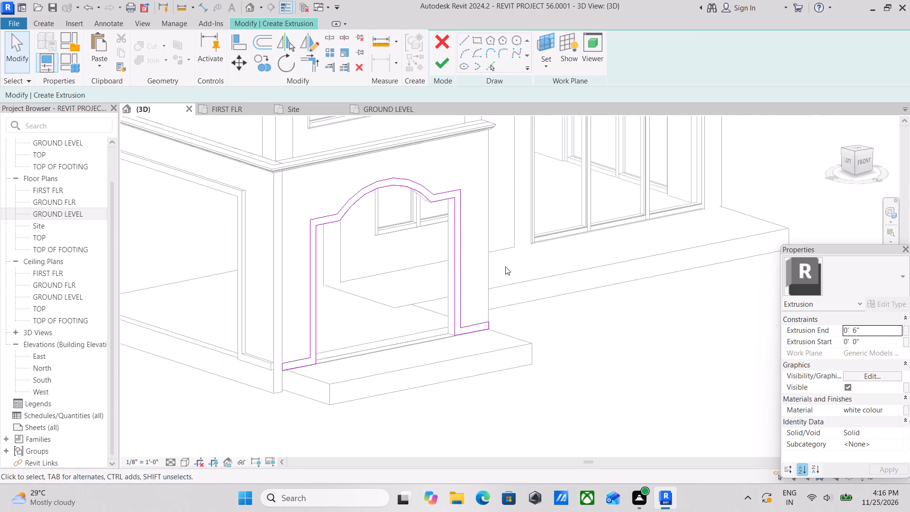
{"action": "scroll", "coordinate": [507, 265], "scroll_direction": "down", "scroll_amount": 1}
{"action": "middle_click_drag", "start_coordinate": [507, 265], "coordinate": [525, 311]}
{"action": "left_click", "coordinate": [447, 61]}
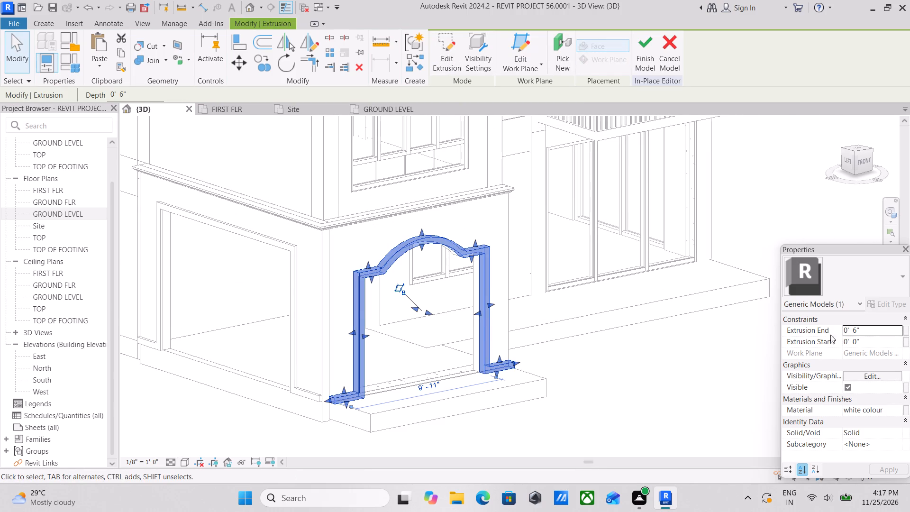
Set the arched trim's extrusion end to 4" and finish the in-place model, dismissing the save reminder.
{"action": "left_click", "coordinate": [872, 329]}
{"action": "key", "text": "4"}
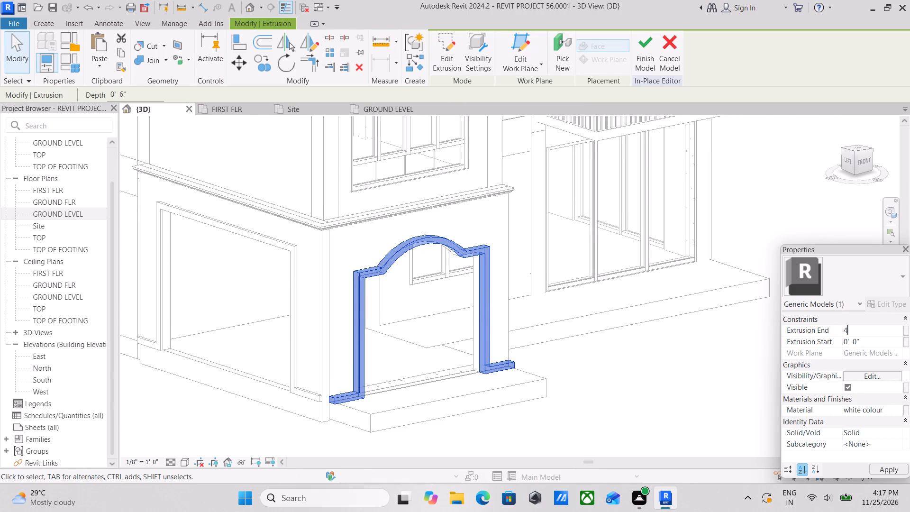
{"action": "key", "text": "shift+quotedbl"}
{"action": "scroll", "coordinate": [909, 511], "scroll_direction": "down", "scroll_amount": 1}
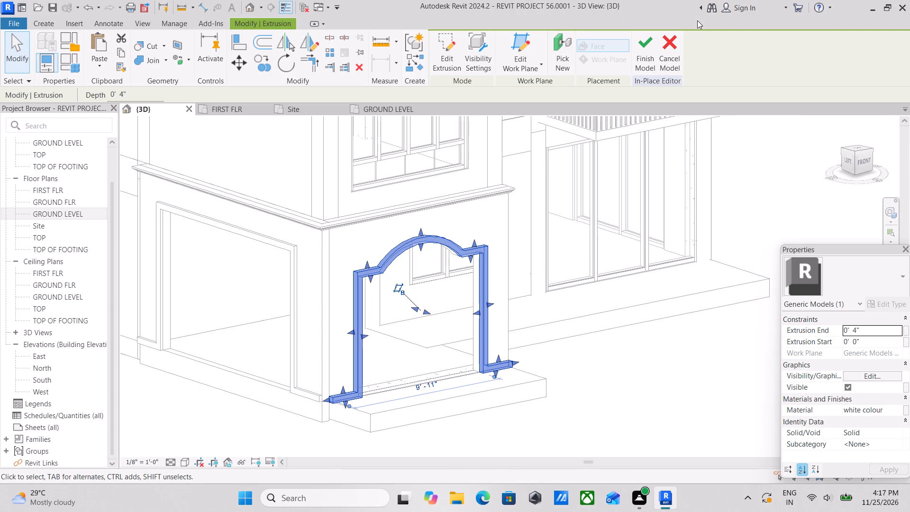
{"action": "left_click", "coordinate": [639, 44]}
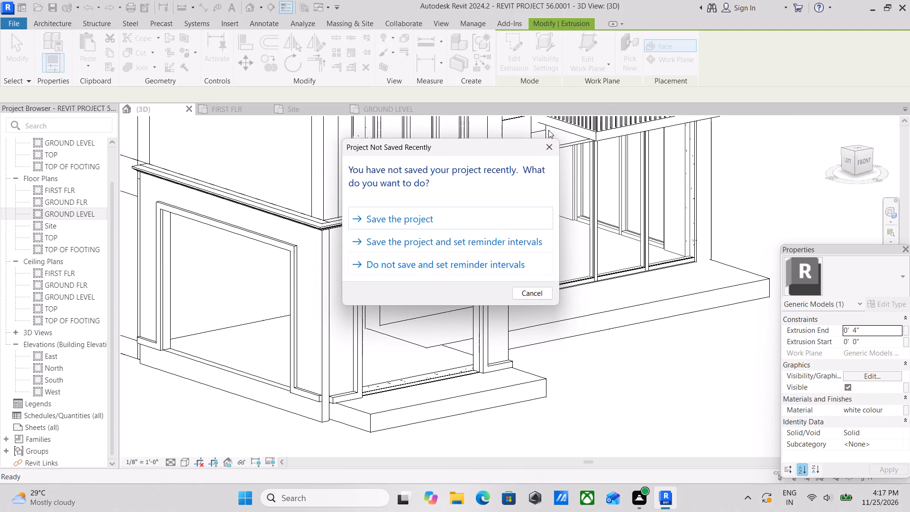
{"action": "left_click", "coordinate": [547, 137]}
{"action": "left_click", "coordinate": [548, 151]}
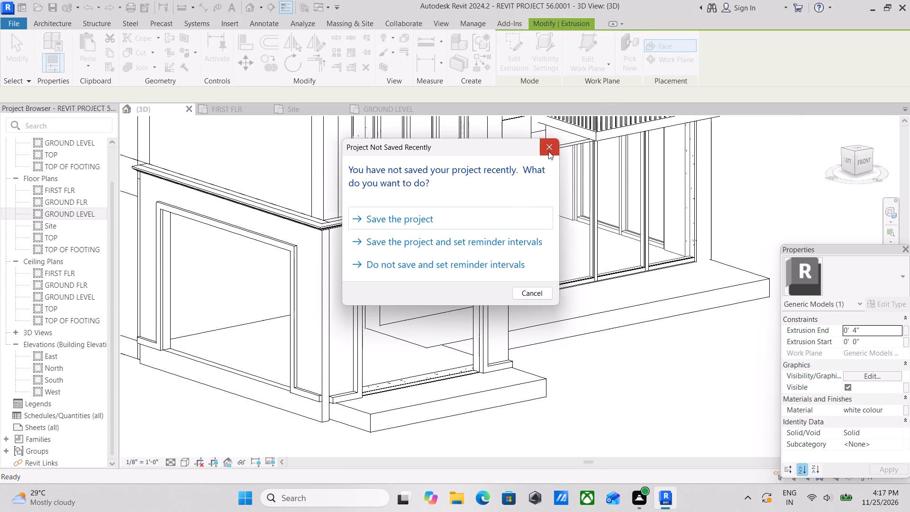
Stretch the side opening trim's base return past the porch corner towards the front trim.
{"action": "scroll", "coordinate": [410, 301], "scroll_direction": "down", "scroll_amount": 5}
{"action": "middle_click_drag", "start_coordinate": [416, 296], "coordinate": [480, 272]}
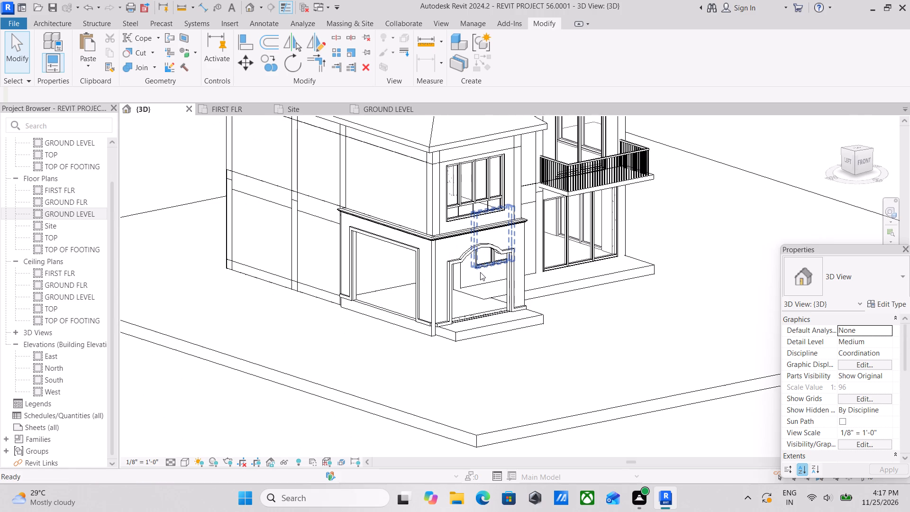
{"action": "scroll", "coordinate": [445, 303], "scroll_direction": "up", "scroll_amount": 11}
{"action": "left_click", "coordinate": [449, 317]}
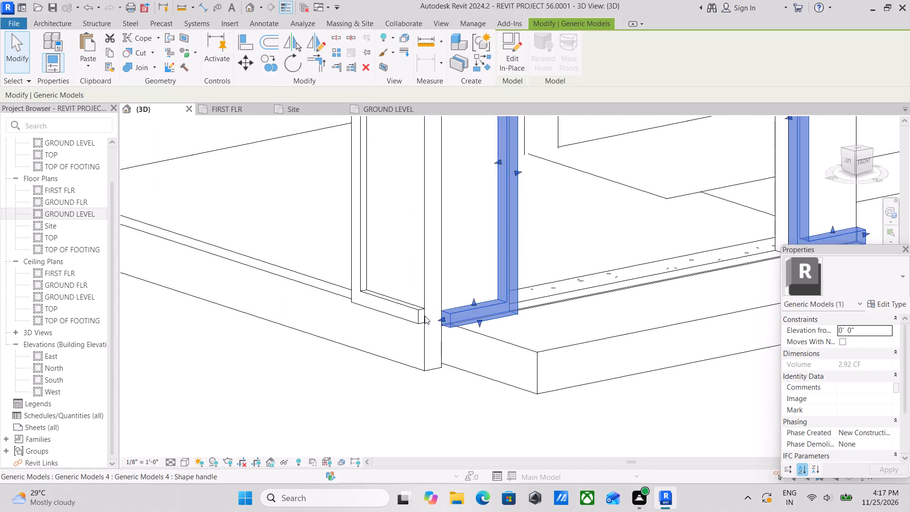
{"action": "scroll", "coordinate": [424, 316], "scroll_direction": "up", "scroll_amount": 4}
{"action": "left_click", "coordinate": [415, 310]}
{"action": "left_click_drag", "start_coordinate": [424, 316], "coordinate": [440, 320]}
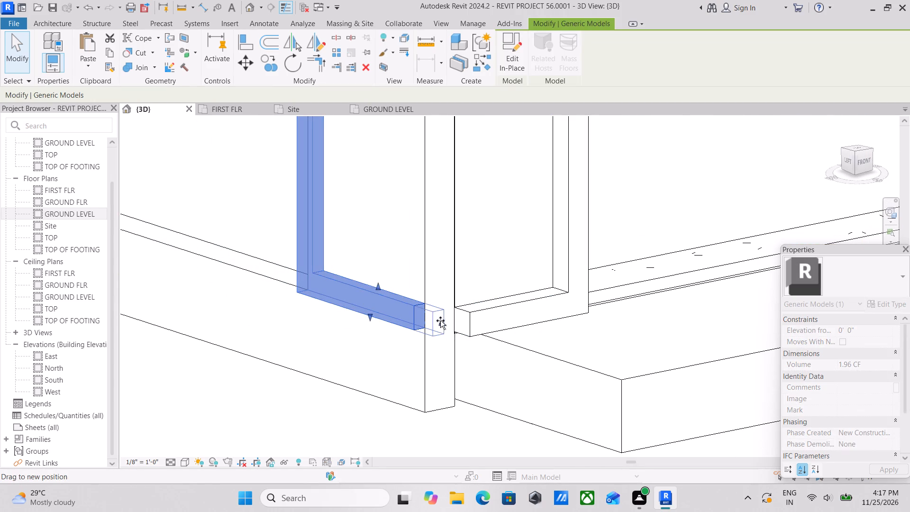
{"action": "left_click_drag", "start_coordinate": [440, 320], "coordinate": [459, 326]}
Extend the arched trim's base return at the porch corner to line up with the side trim's outer face.
{"action": "left_click", "coordinate": [480, 311]}
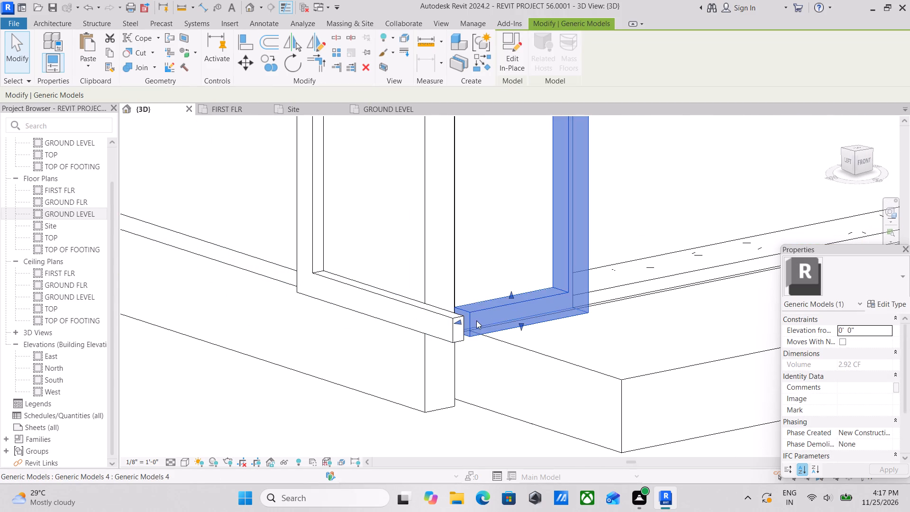
{"action": "left_click_drag", "start_coordinate": [458, 321], "coordinate": [449, 326]}
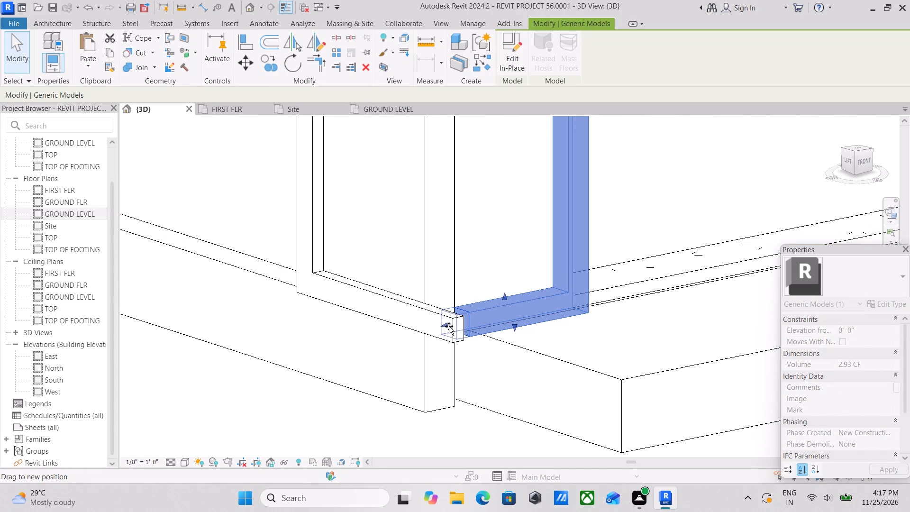
{"action": "left_click_drag", "start_coordinate": [449, 326], "coordinate": [441, 329]}
{"action": "scroll", "coordinate": [493, 320], "scroll_direction": "down", "scroll_amount": 4}
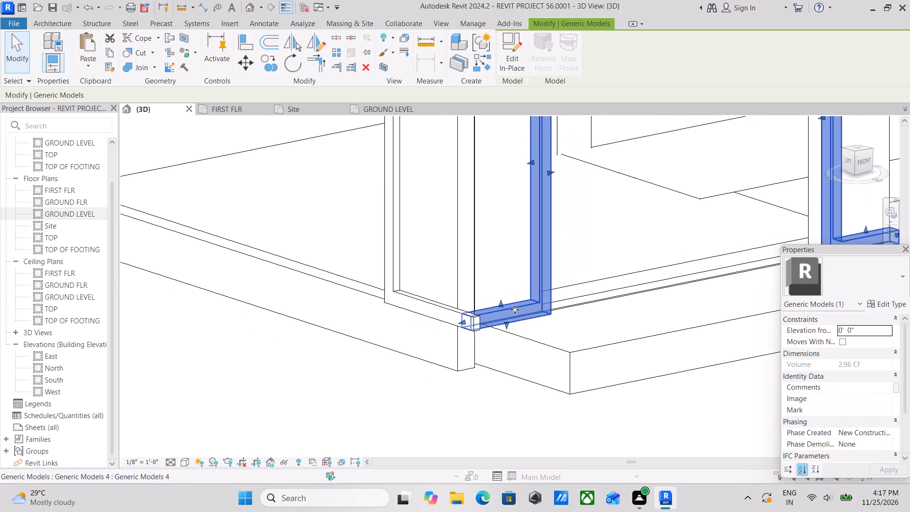
{"action": "middle_click_drag", "start_coordinate": [519, 307], "coordinate": [426, 313], "text": "shift"}
{"action": "middle_click_drag", "start_coordinate": [425, 291], "coordinate": [447, 298], "text": "shift"}
{"action": "scroll", "coordinate": [430, 279], "scroll_direction": "up", "scroll_amount": 2, "text": "shift"}
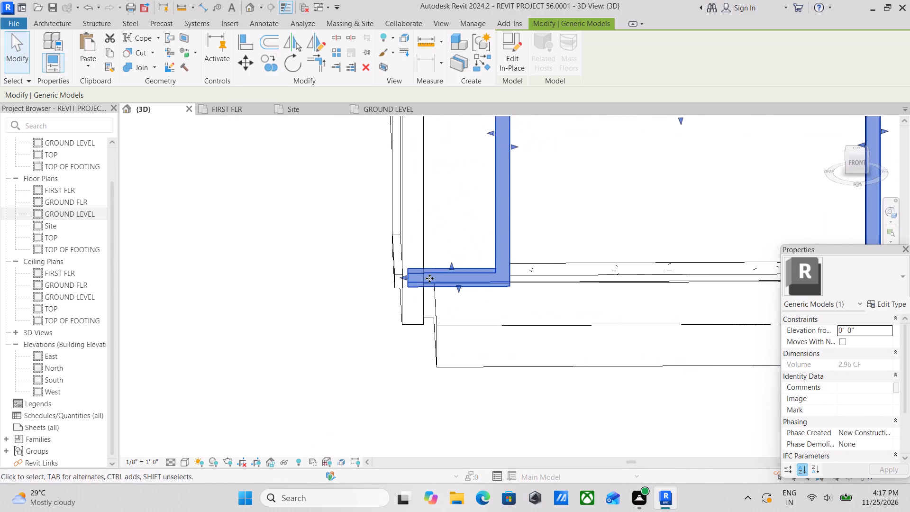
{"action": "scroll", "coordinate": [429, 278], "scroll_direction": "up", "scroll_amount": 3, "text": "shift"}
{"action": "left_click_drag", "start_coordinate": [406, 275], "coordinate": [398, 275]}
{"action": "scroll", "coordinate": [413, 284], "scroll_direction": "down", "scroll_amount": 6}
{"action": "key", "text": "Escape"}
{"action": "scroll", "coordinate": [425, 293], "scroll_direction": "down", "scroll_amount": 3}
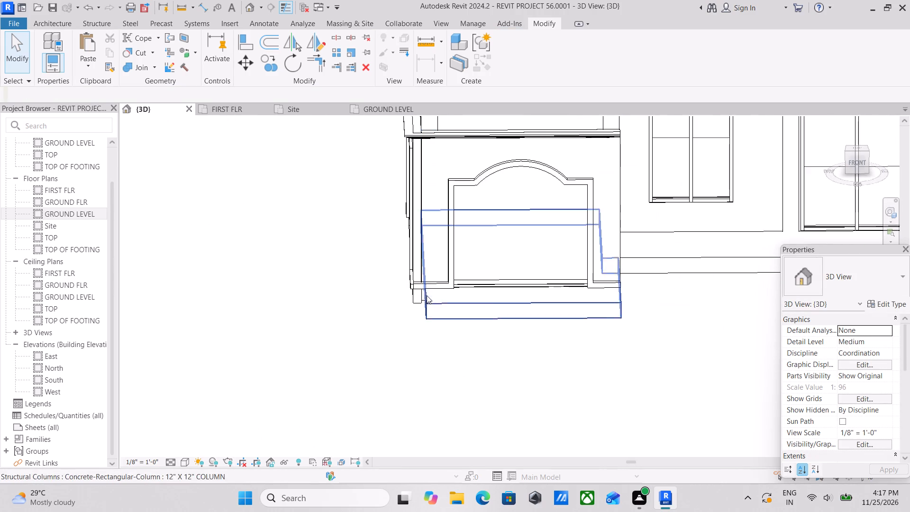
Shorten the side trim's base return so its end meets the arched front trim's face at the corner.
{"action": "middle_click_drag", "start_coordinate": [434, 293], "coordinate": [612, 296]}
{"action": "scroll", "coordinate": [524, 305], "scroll_direction": "up", "scroll_amount": 8}
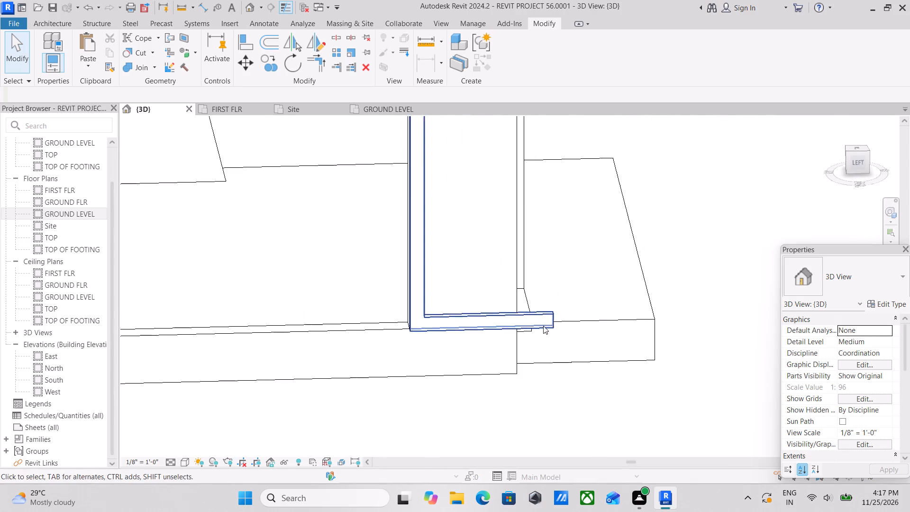
{"action": "scroll", "coordinate": [543, 326], "scroll_direction": "up", "scroll_amount": 3}
{"action": "left_click", "coordinate": [557, 305]}
{"action": "left_click_drag", "start_coordinate": [556, 310], "coordinate": [545, 310]}
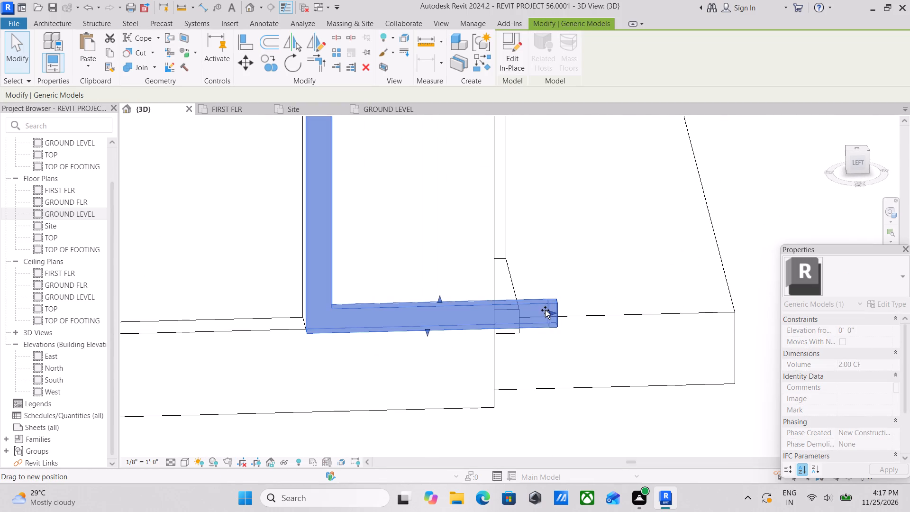
{"action": "left_click_drag", "start_coordinate": [545, 310], "coordinate": [519, 308]}
Examine the side and arched trims' base returns and their corner joint from the left side and from angled views.
{"action": "middle_click_drag", "start_coordinate": [531, 311], "coordinate": [531, 311]}
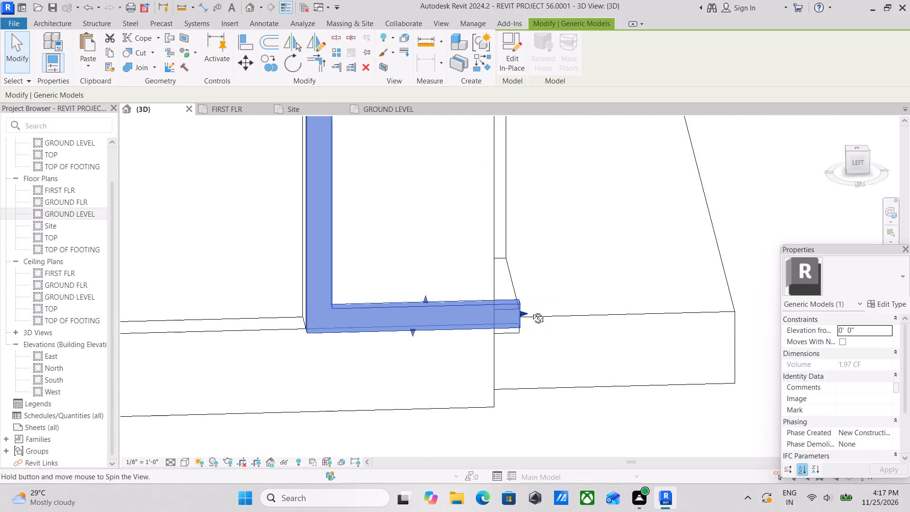
{"action": "middle_click_drag", "start_coordinate": [531, 311], "coordinate": [529, 293]}
{"action": "left_click", "coordinate": [859, 162]}
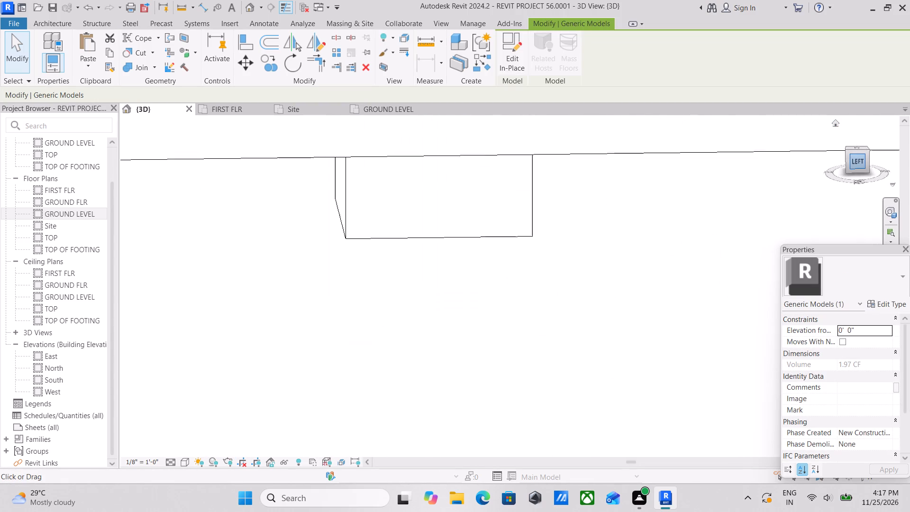
{"action": "scroll", "coordinate": [509, 312], "scroll_direction": "up", "scroll_amount": 4}
{"action": "middle_click_drag", "start_coordinate": [377, 381], "coordinate": [494, 324]}
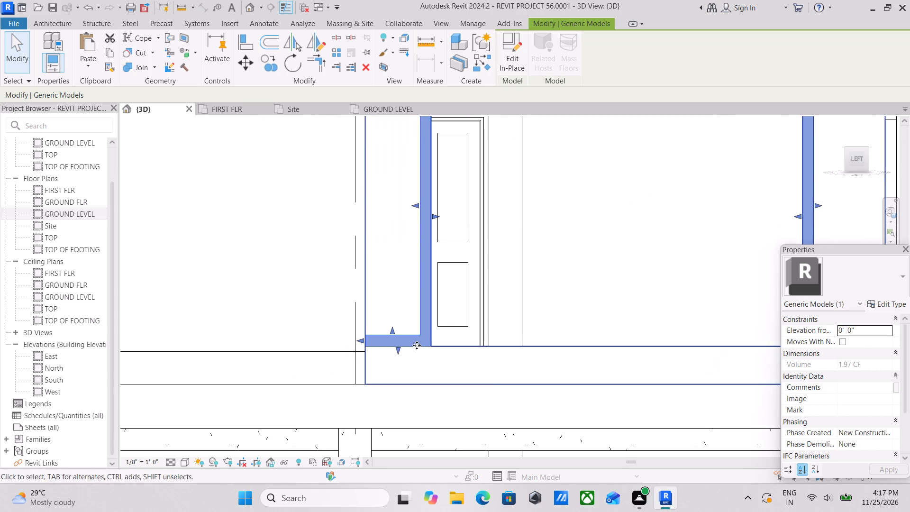
{"action": "scroll", "coordinate": [372, 356], "scroll_direction": "up", "scroll_amount": 4}
{"action": "scroll", "coordinate": [350, 323], "scroll_direction": "up", "scroll_amount": 3}
{"action": "scroll", "coordinate": [354, 321], "scroll_direction": "down", "scroll_amount": 14}
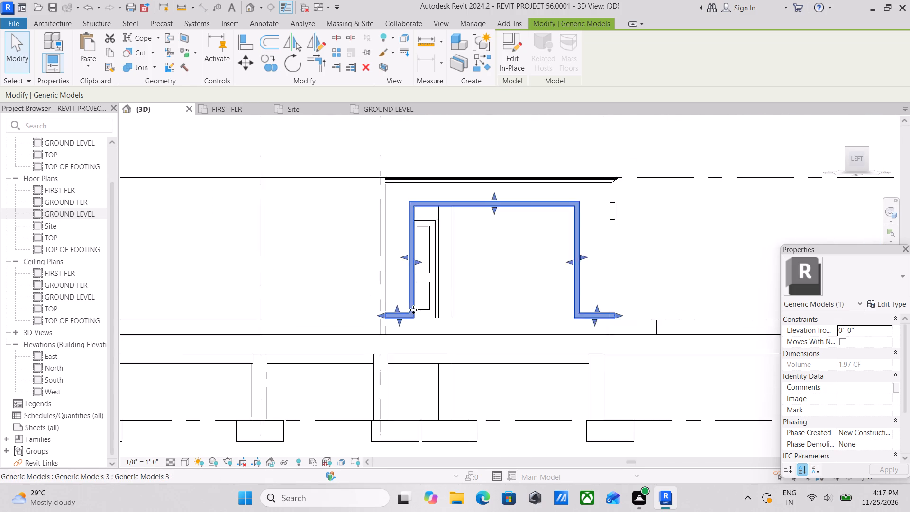
{"action": "key", "text": "Escape"}
{"action": "scroll", "coordinate": [471, 297], "scroll_direction": "down", "scroll_amount": 3}
{"action": "middle_click_drag", "start_coordinate": [500, 288], "coordinate": [373, 338], "text": "shift"}
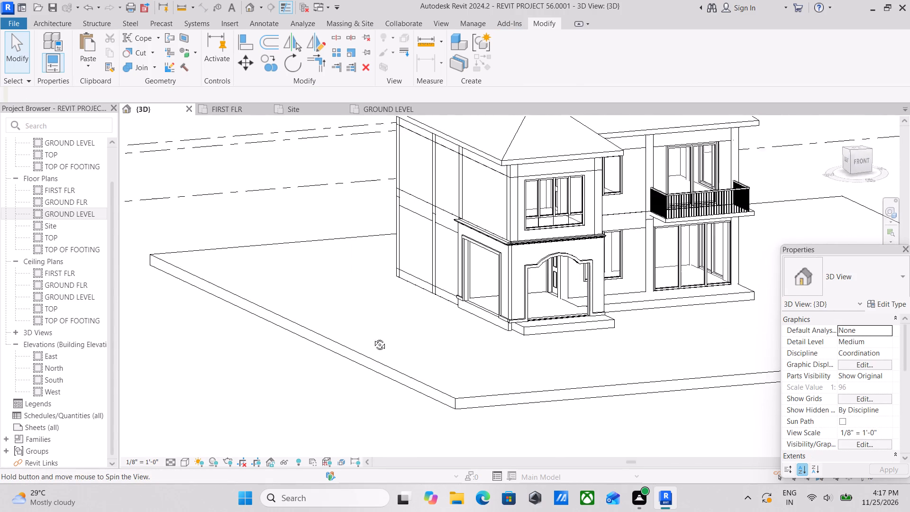
{"action": "middle_click_drag", "start_coordinate": [373, 338], "coordinate": [382, 371], "text": "shift"}
{"action": "middle_click_drag", "start_coordinate": [659, 299], "coordinate": [602, 338]}
{"action": "scroll", "coordinate": [573, 337], "scroll_direction": "up", "scroll_amount": 1}
{"action": "middle_click_drag", "start_coordinate": [602, 288], "coordinate": [517, 323]}
{"action": "scroll", "coordinate": [498, 325], "scroll_direction": "up", "scroll_amount": 2}
{"action": "scroll", "coordinate": [409, 326], "scroll_direction": "up", "scroll_amount": 2}
{"action": "middle_click_drag", "start_coordinate": [402, 326], "coordinate": [486, 207]}
{"action": "scroll", "coordinate": [402, 354], "scroll_direction": "up", "scroll_amount": 4}
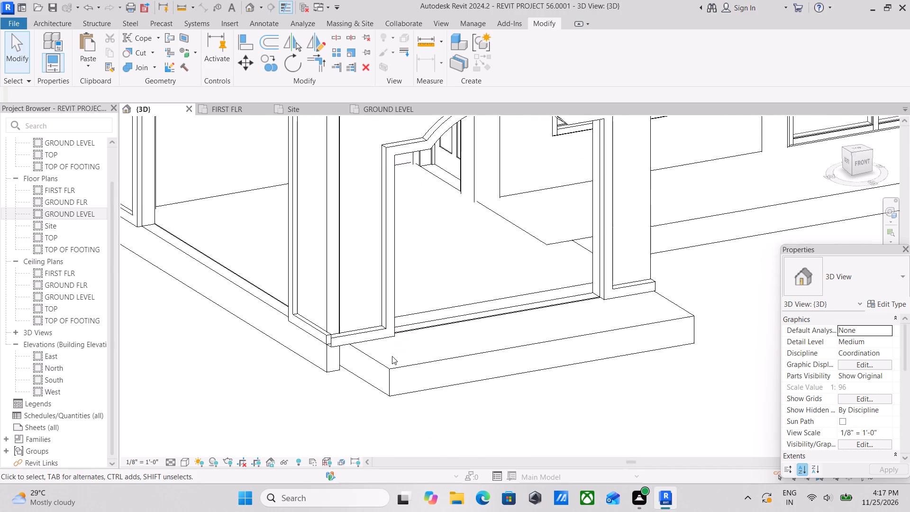
{"action": "scroll", "coordinate": [392, 356], "scroll_direction": "up", "scroll_amount": 4}
{"action": "scroll", "coordinate": [310, 321], "scroll_direction": "up", "scroll_amount": 4}
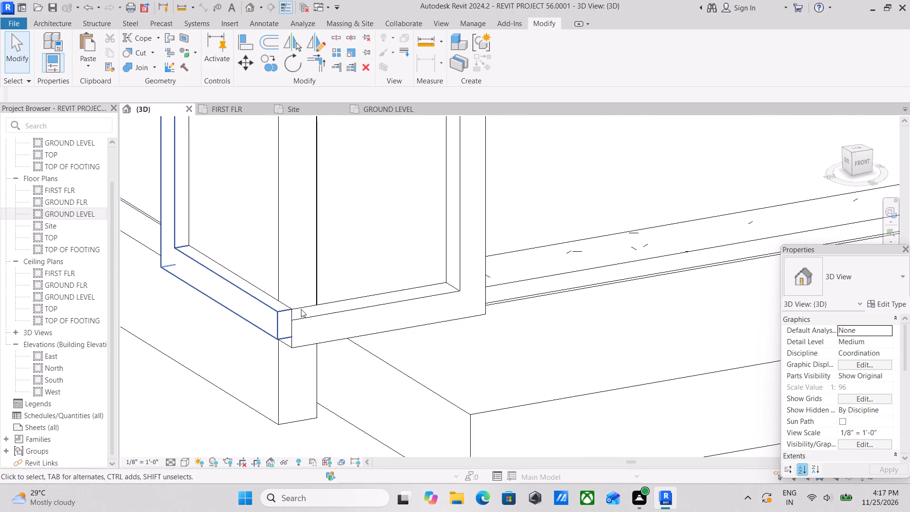
{"action": "scroll", "coordinate": [297, 320], "scroll_direction": "down", "scroll_amount": 9}
{"action": "middle_click_drag", "start_coordinate": [430, 327], "coordinate": [417, 400]}
{"action": "middle_click_drag", "start_coordinate": [476, 309], "coordinate": [471, 393]}
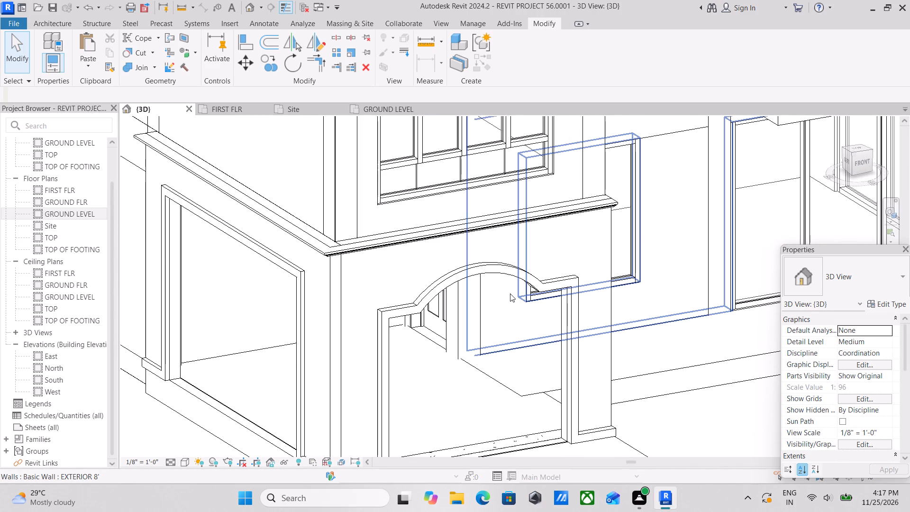
{"action": "scroll", "coordinate": [500, 295], "scroll_direction": "up", "scroll_amount": 3}
{"action": "scroll", "coordinate": [348, 295], "scroll_direction": "down", "scroll_amount": 3}
{"action": "scroll", "coordinate": [364, 292], "scroll_direction": "up", "scroll_amount": 1}
{"action": "middle_click_drag", "start_coordinate": [366, 292], "coordinate": [446, 283]}
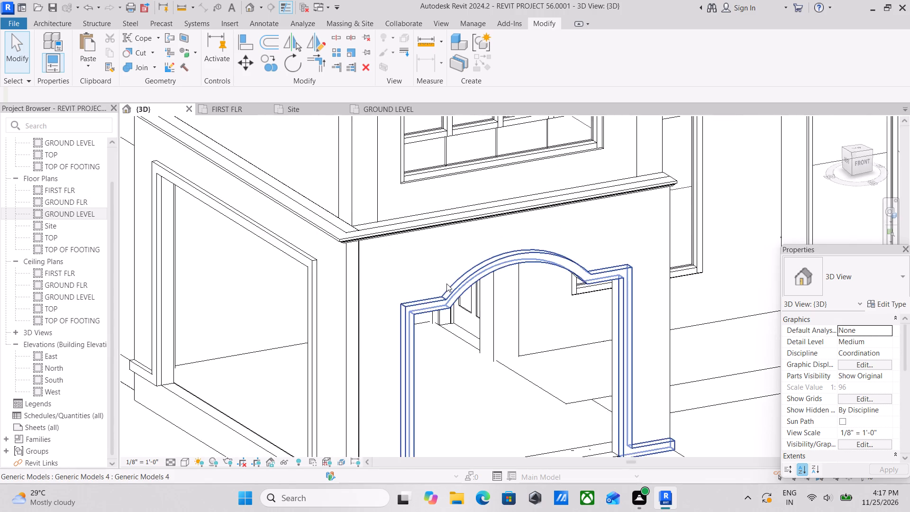
{"action": "scroll", "coordinate": [446, 283], "scroll_direction": "down", "scroll_amount": 8}
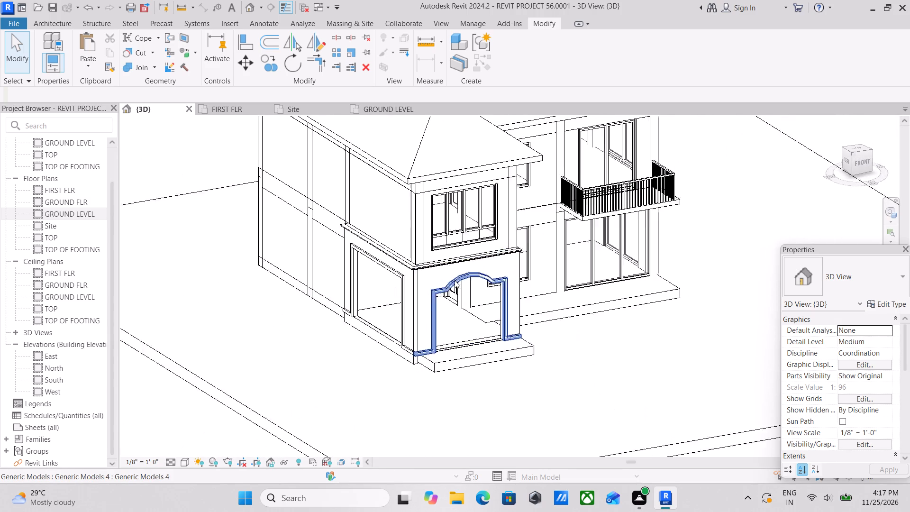
{"action": "middle_click_drag", "start_coordinate": [455, 281], "coordinate": [450, 325]}
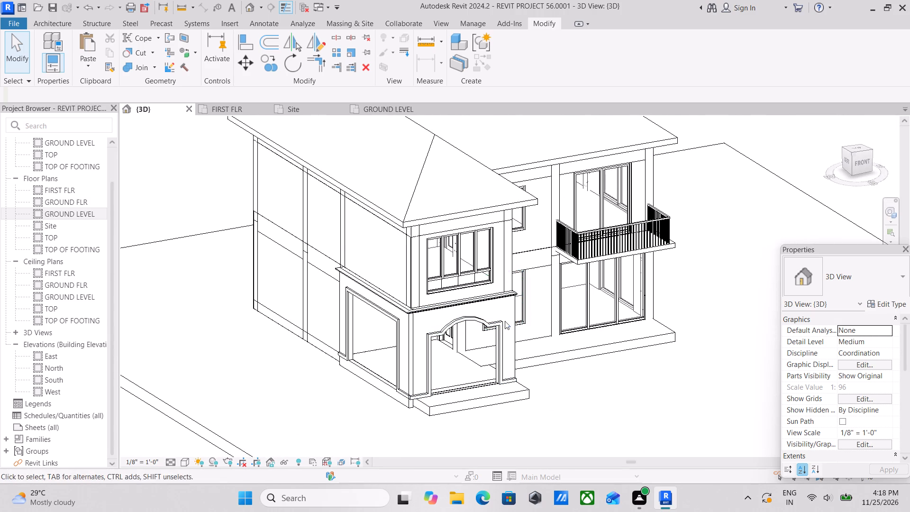
Examine the cornice band between the porch's arched opening and the window above it.
{"action": "scroll", "coordinate": [497, 322], "scroll_direction": "up", "scroll_amount": 4}
{"action": "scroll", "coordinate": [453, 265], "scroll_direction": "up", "scroll_amount": 8}
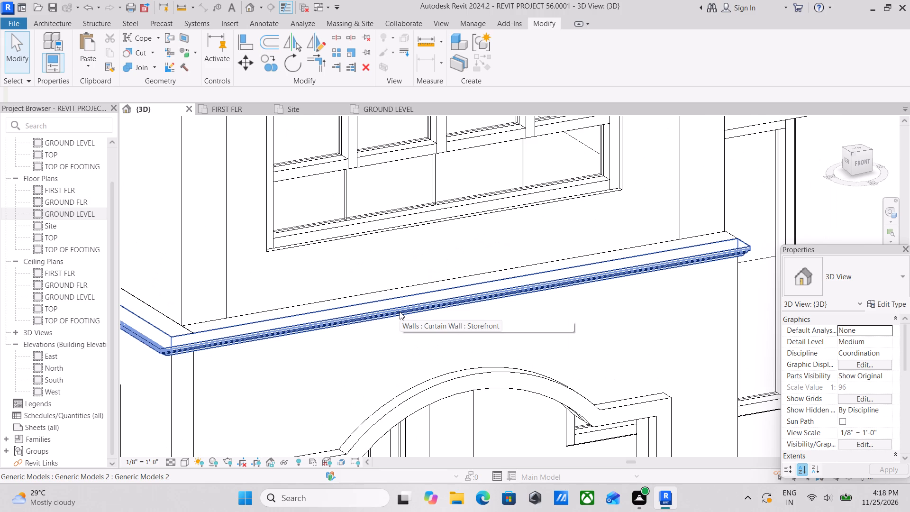
{"action": "scroll", "coordinate": [404, 311], "scroll_direction": "down", "scroll_amount": 2}
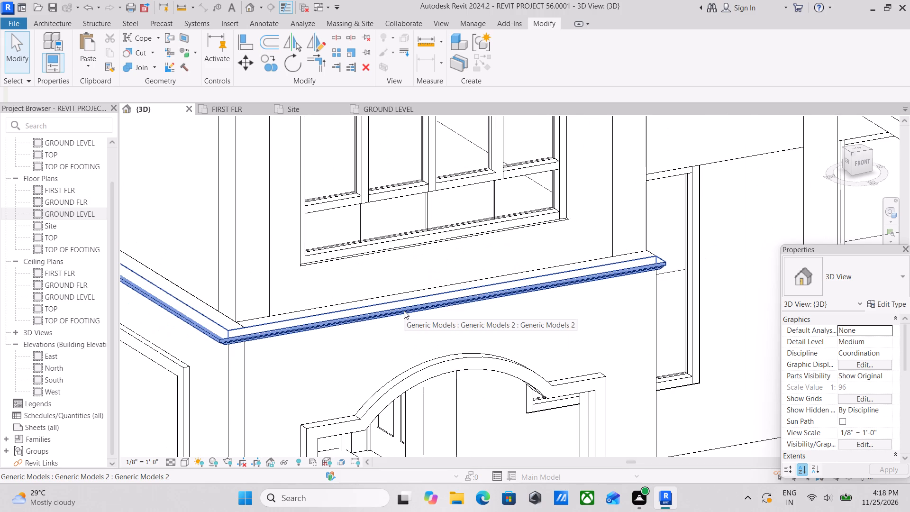
{"action": "scroll", "coordinate": [401, 311], "scroll_direction": "up", "scroll_amount": 2}
{"action": "scroll", "coordinate": [302, 291], "scroll_direction": "down", "scroll_amount": 1}
{"action": "middle_click_drag", "start_coordinate": [302, 291], "coordinate": [423, 348]}
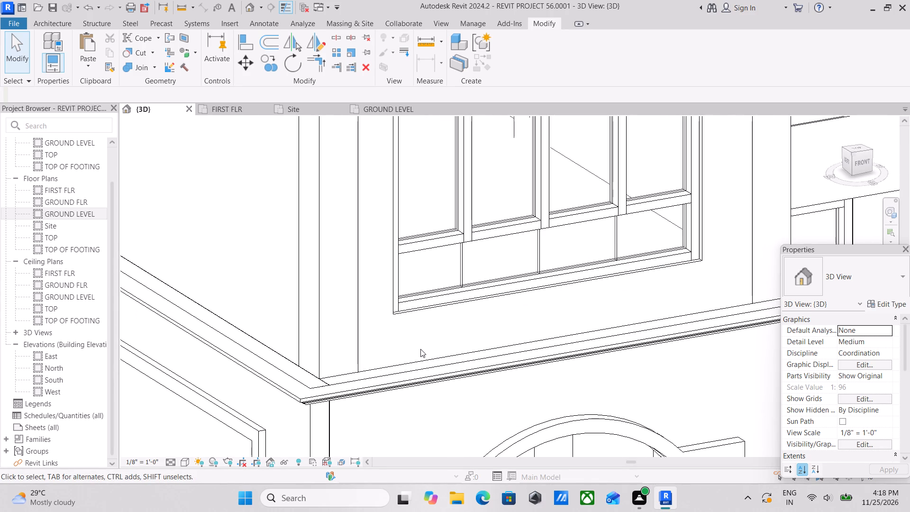
{"action": "scroll", "coordinate": [531, 406], "scroll_direction": "down", "scroll_amount": 2}
{"action": "middle_click_drag", "start_coordinate": [531, 405], "coordinate": [536, 372]}
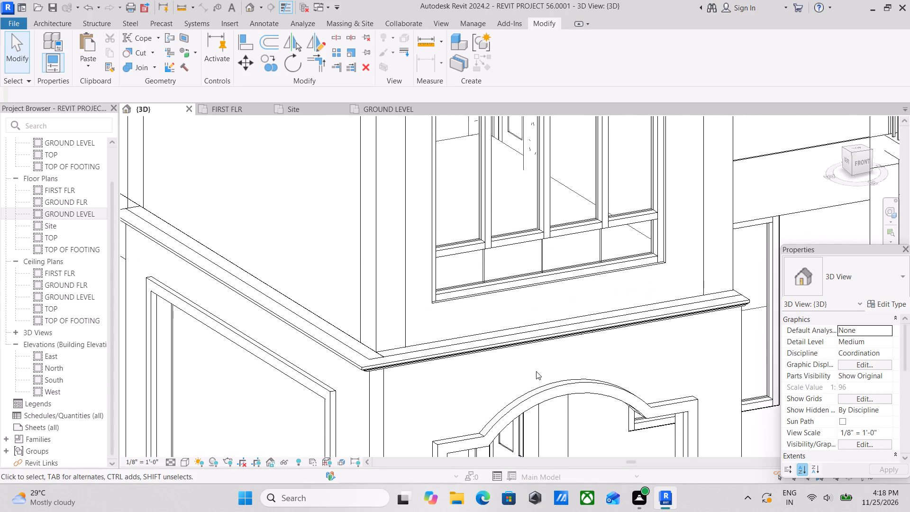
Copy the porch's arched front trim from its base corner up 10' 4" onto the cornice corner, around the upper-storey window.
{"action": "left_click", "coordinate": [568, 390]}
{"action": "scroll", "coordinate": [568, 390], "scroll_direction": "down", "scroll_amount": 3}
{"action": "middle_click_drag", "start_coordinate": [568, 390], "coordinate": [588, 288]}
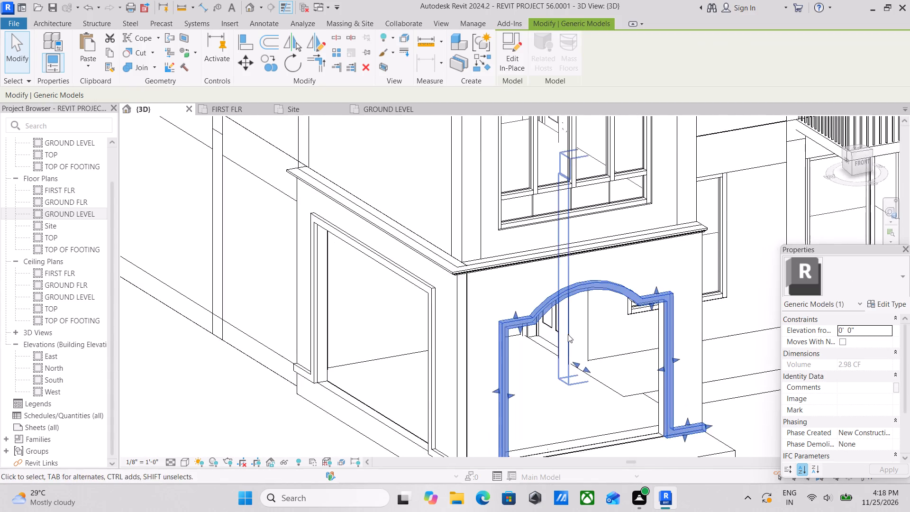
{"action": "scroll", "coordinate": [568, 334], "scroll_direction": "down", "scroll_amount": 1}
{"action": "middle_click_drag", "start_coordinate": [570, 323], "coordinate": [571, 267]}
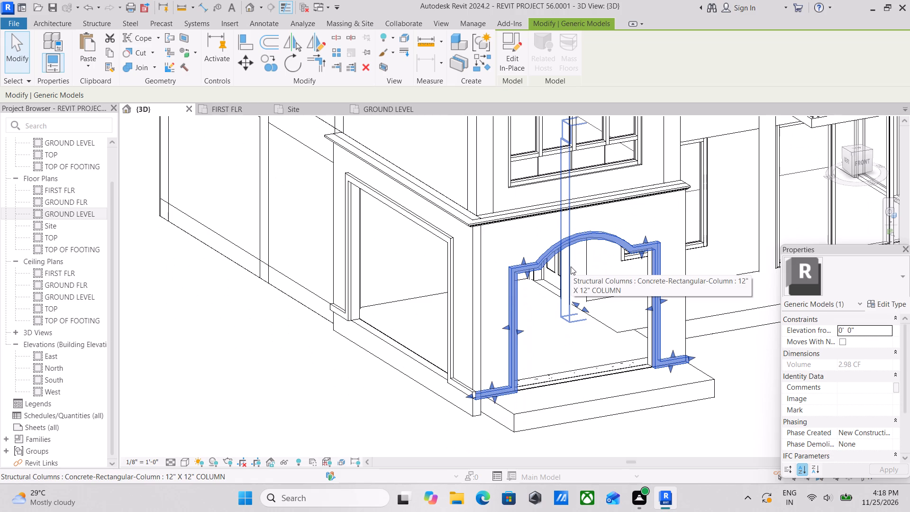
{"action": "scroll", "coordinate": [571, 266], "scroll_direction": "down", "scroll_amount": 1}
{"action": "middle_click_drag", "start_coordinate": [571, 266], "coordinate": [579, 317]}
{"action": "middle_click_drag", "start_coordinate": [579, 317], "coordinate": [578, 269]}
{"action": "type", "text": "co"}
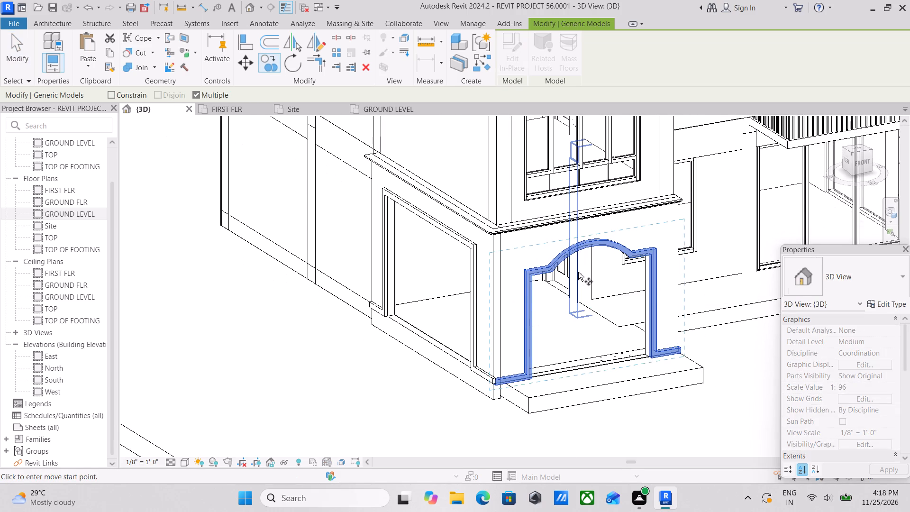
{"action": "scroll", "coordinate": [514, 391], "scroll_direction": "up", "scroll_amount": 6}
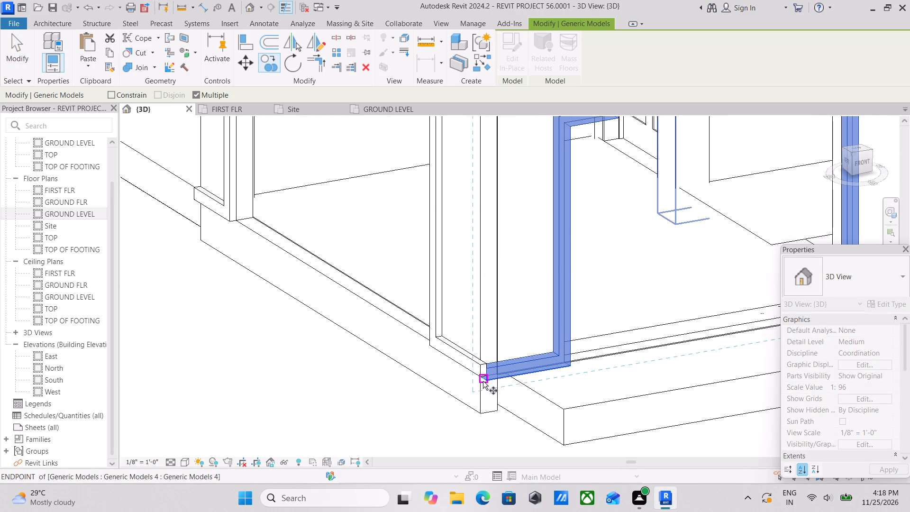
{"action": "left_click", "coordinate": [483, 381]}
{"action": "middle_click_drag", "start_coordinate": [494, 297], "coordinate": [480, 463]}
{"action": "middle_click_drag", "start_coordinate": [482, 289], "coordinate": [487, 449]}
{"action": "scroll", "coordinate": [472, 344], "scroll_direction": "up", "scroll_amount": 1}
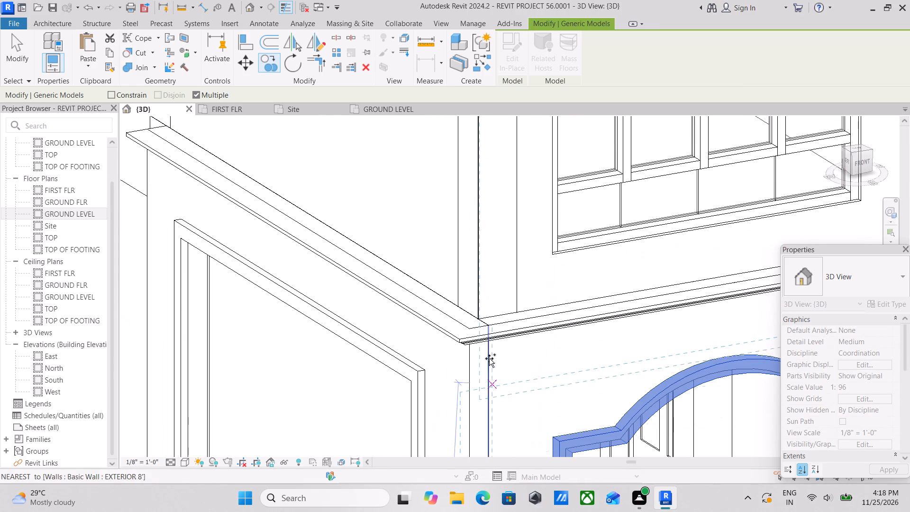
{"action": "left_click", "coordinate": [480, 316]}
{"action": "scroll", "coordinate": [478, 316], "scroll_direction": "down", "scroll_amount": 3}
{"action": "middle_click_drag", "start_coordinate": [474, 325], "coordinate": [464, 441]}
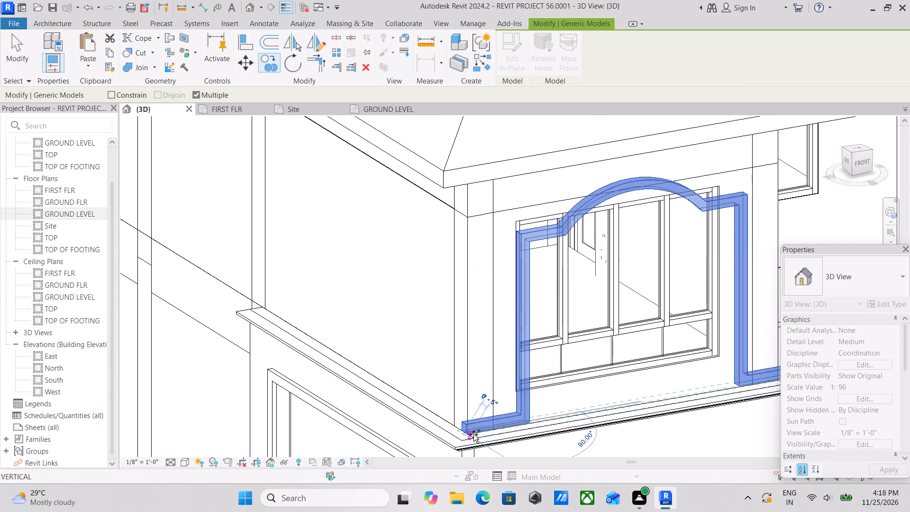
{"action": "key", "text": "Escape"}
Examine how the copied arched trim sits around the upper-storey window from the side, front and angled views.
{"action": "scroll", "coordinate": [473, 434], "scroll_direction": "down", "scroll_amount": 3}
{"action": "scroll", "coordinate": [511, 392], "scroll_direction": "down", "scroll_amount": 1}
{"action": "middle_click_drag", "start_coordinate": [498, 399], "coordinate": [603, 424], "text": "shift"}
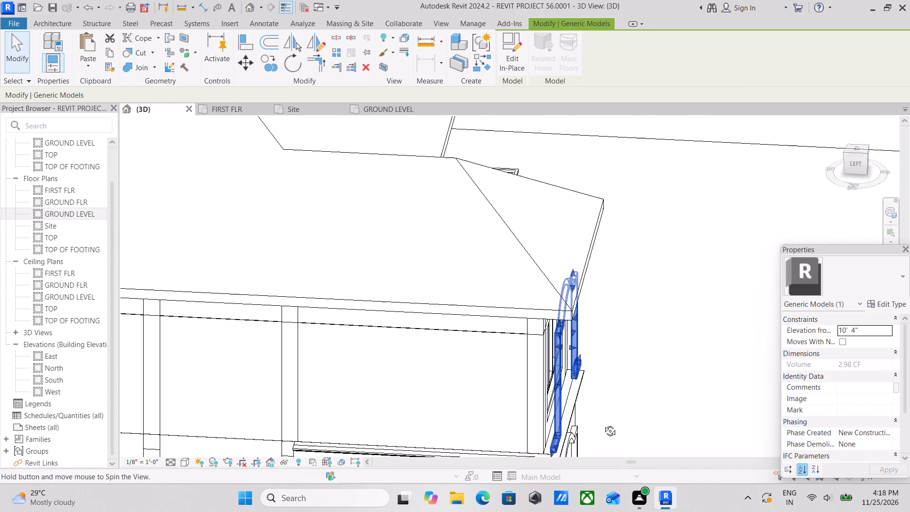
{"action": "middle_click_drag", "start_coordinate": [603, 424], "coordinate": [433, 354], "text": "shift"}
{"action": "middle_click_drag", "start_coordinate": [431, 355], "coordinate": [435, 357]}
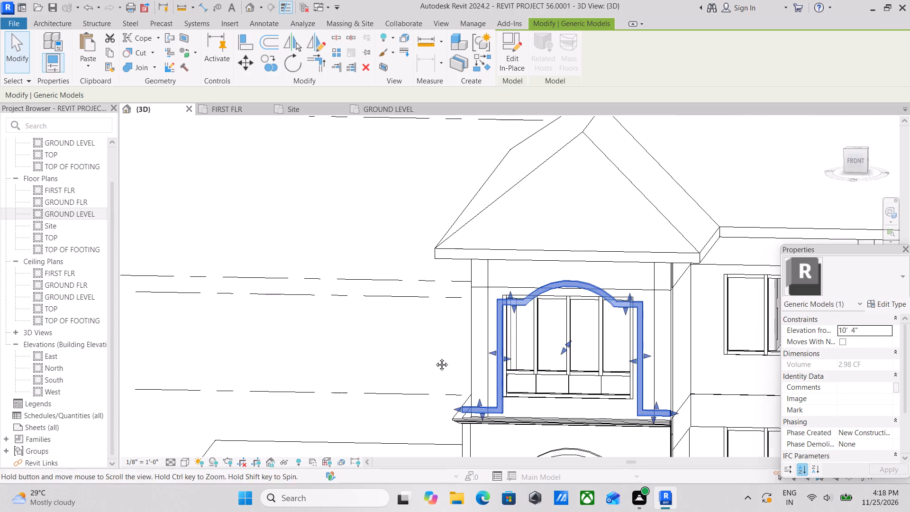
{"action": "middle_click_drag", "start_coordinate": [435, 357], "coordinate": [406, 363]}
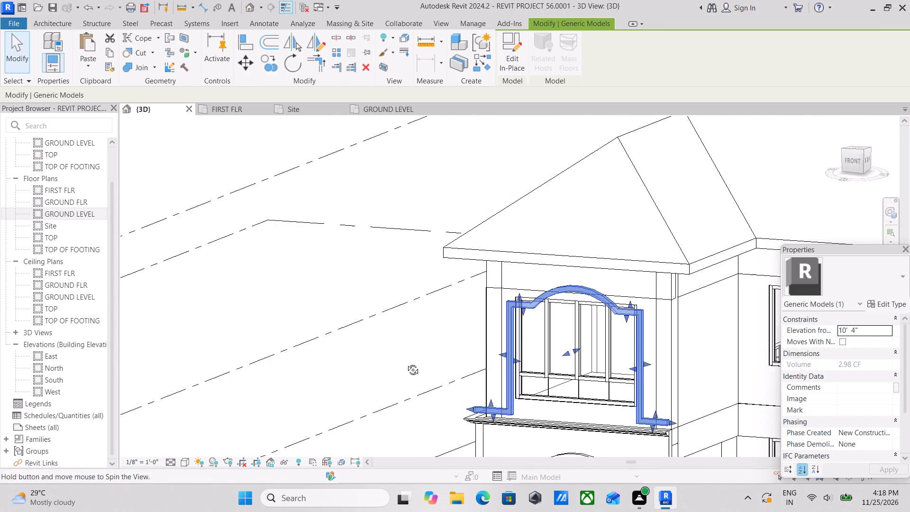
{"action": "middle_click_drag", "start_coordinate": [406, 363], "coordinate": [515, 355]}
{"action": "scroll", "coordinate": [525, 310], "scroll_direction": "up", "scroll_amount": 6}
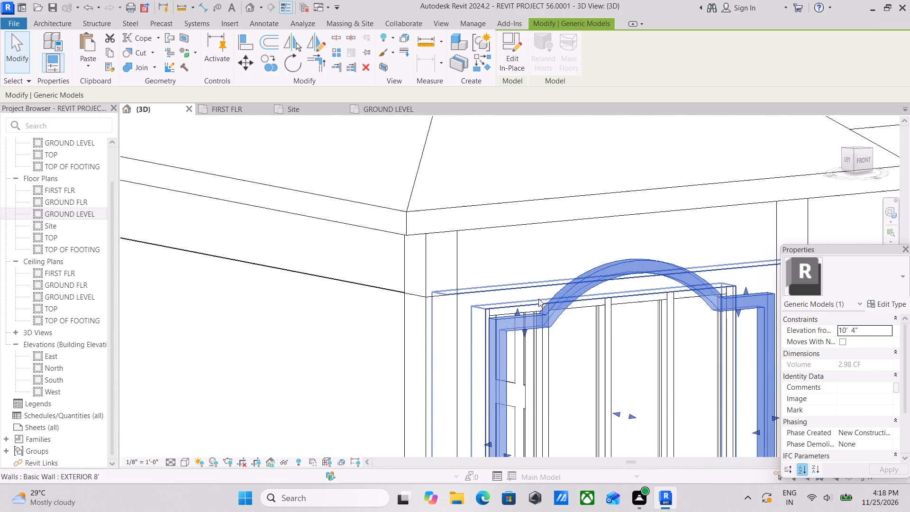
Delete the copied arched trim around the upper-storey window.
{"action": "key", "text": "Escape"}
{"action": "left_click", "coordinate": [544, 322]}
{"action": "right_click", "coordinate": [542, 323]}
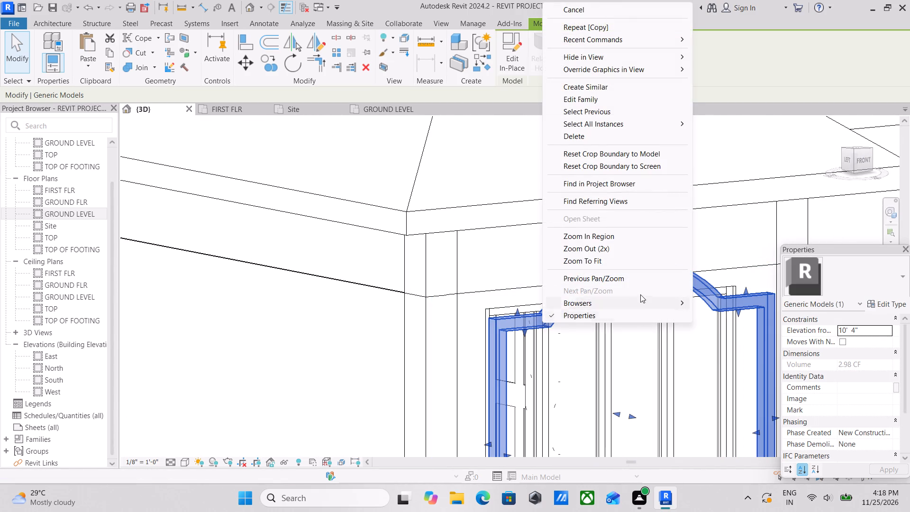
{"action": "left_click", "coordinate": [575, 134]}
Examine the porch's arched front opening, its trim and the adjoining right side from front and angled views.
{"action": "scroll", "coordinate": [583, 375], "scroll_direction": "down", "scroll_amount": 3}
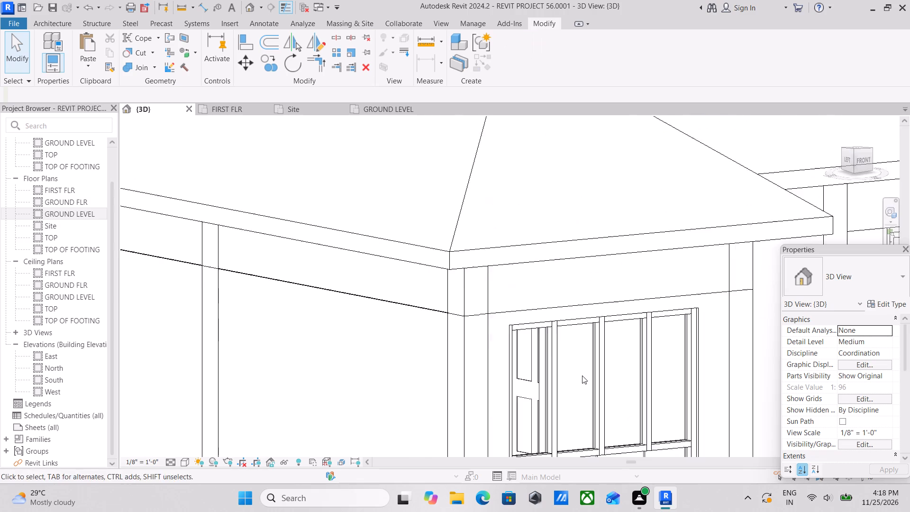
{"action": "middle_click_drag", "start_coordinate": [581, 372], "coordinate": [546, 271]}
{"action": "scroll", "coordinate": [542, 282], "scroll_direction": "down", "scroll_amount": 4}
{"action": "middle_click_drag", "start_coordinate": [524, 345], "coordinate": [533, 216]}
{"action": "scroll", "coordinate": [524, 332], "scroll_direction": "up", "scroll_amount": 3}
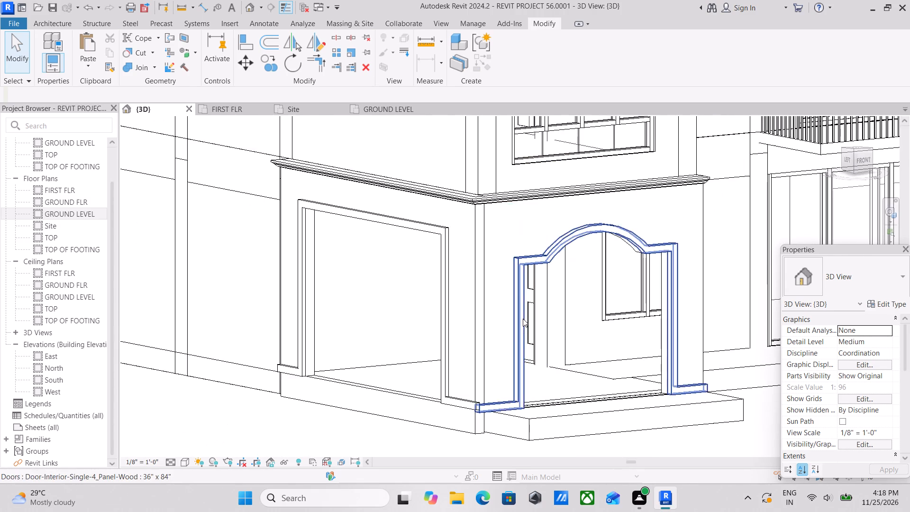
{"action": "scroll", "coordinate": [572, 376], "scroll_direction": "down", "scroll_amount": 1}
{"action": "middle_click_drag", "start_coordinate": [563, 344], "coordinate": [517, 292], "text": "shift"}
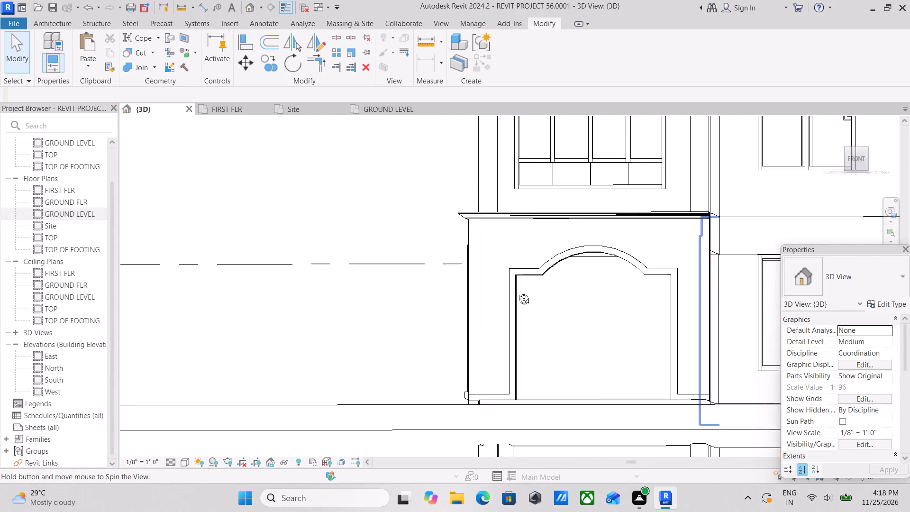
{"action": "middle_click_drag", "start_coordinate": [517, 292], "coordinate": [581, 294], "text": "shift"}
{"action": "middle_click_drag", "start_coordinate": [579, 322], "coordinate": [521, 383], "text": "shift"}
{"action": "middle_click_drag", "start_coordinate": [544, 377], "coordinate": [467, 360]}
{"action": "middle_click_drag", "start_coordinate": [557, 336], "coordinate": [482, 358], "text": "shift"}
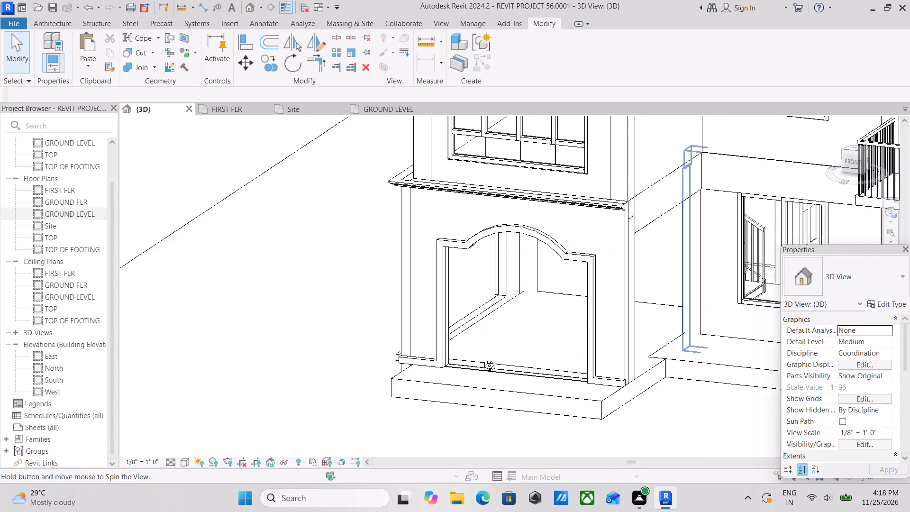
{"action": "middle_click_drag", "start_coordinate": [482, 358], "coordinate": [481, 358], "text": "shift"}
{"action": "middle_click_drag", "start_coordinate": [568, 348], "coordinate": [511, 362]}
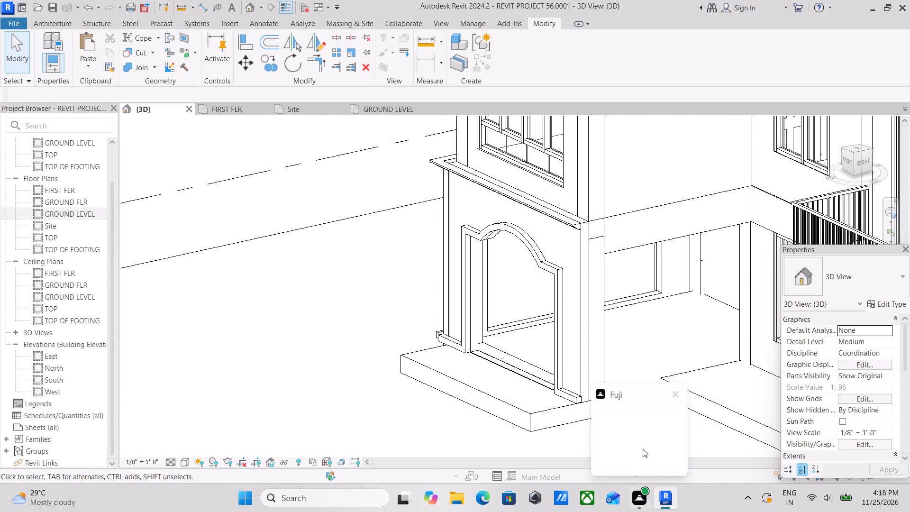